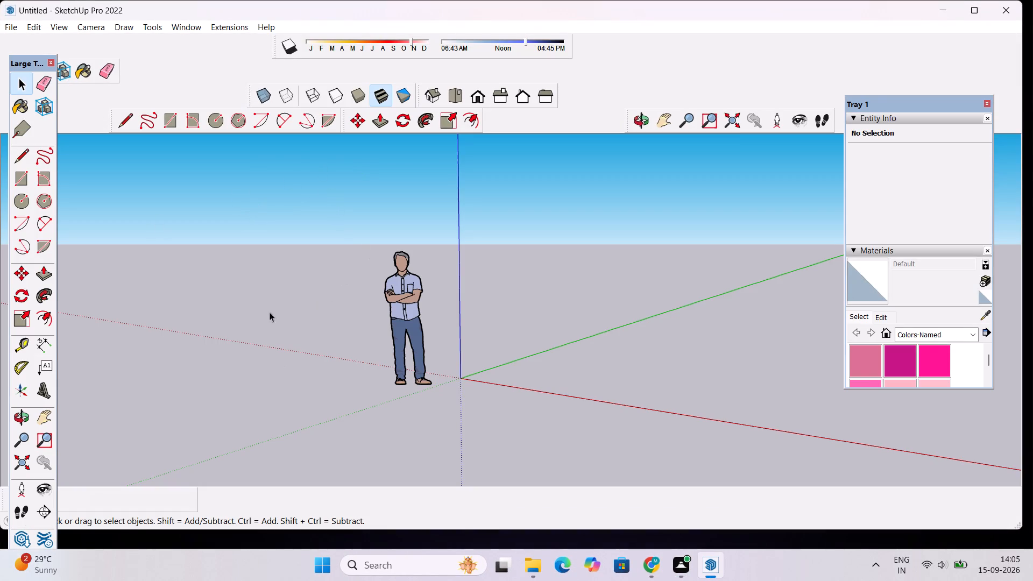
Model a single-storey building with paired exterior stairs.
Switch the camera to the top view, centred close to the origin.
scroll(344, 295, "down", 3)
scroll(347, 295, "up", 1)
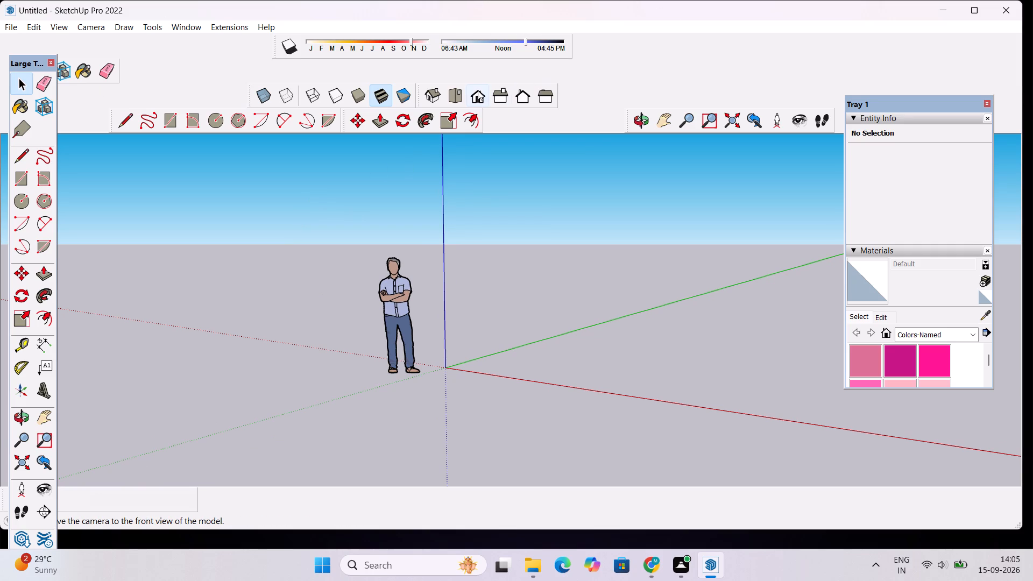
left_click(459, 100)
scroll(631, 239, "up", 8)
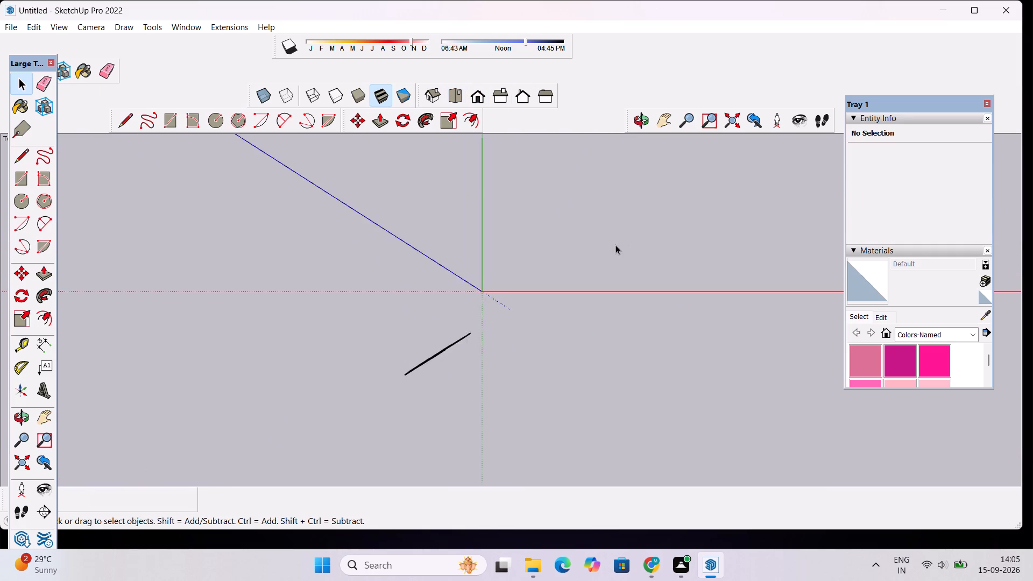
scroll(615, 245, "up", 10)
scroll(485, 297, "up", 1)
scroll(387, 337, "up", 12)
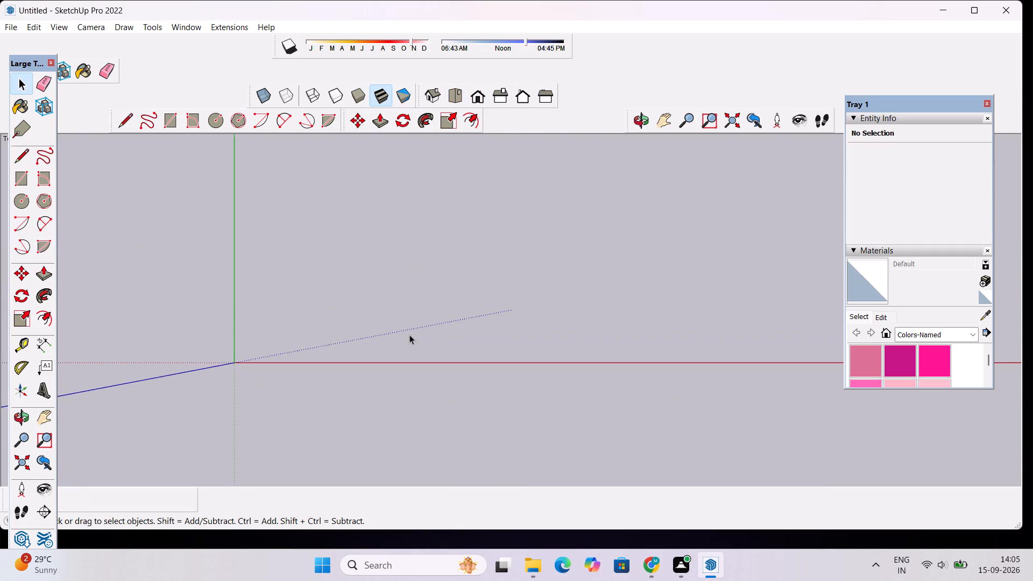
scroll(409, 335, "up", 10)
scroll(395, 341, "down", 8)
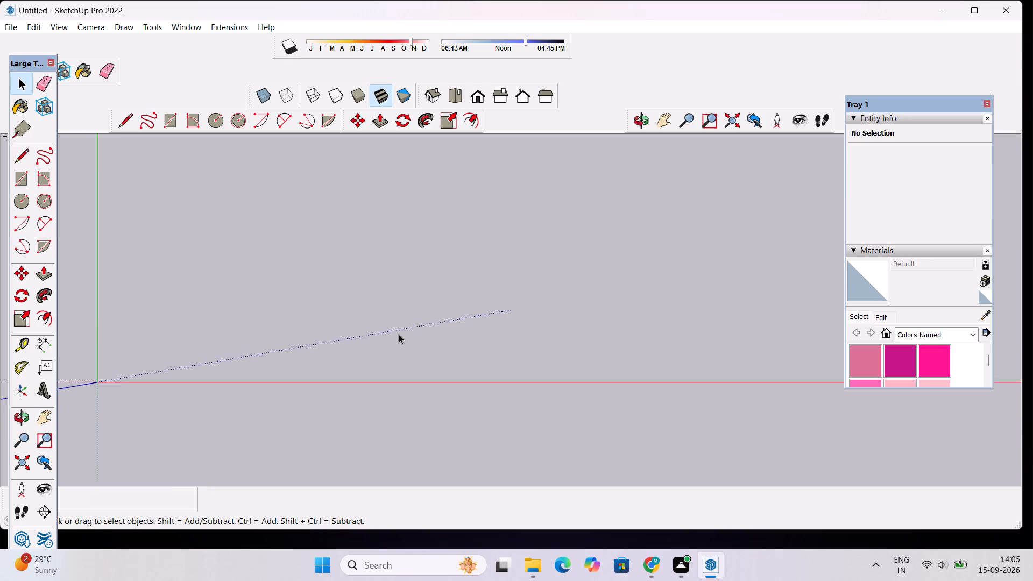
scroll(399, 334, "down", 2)
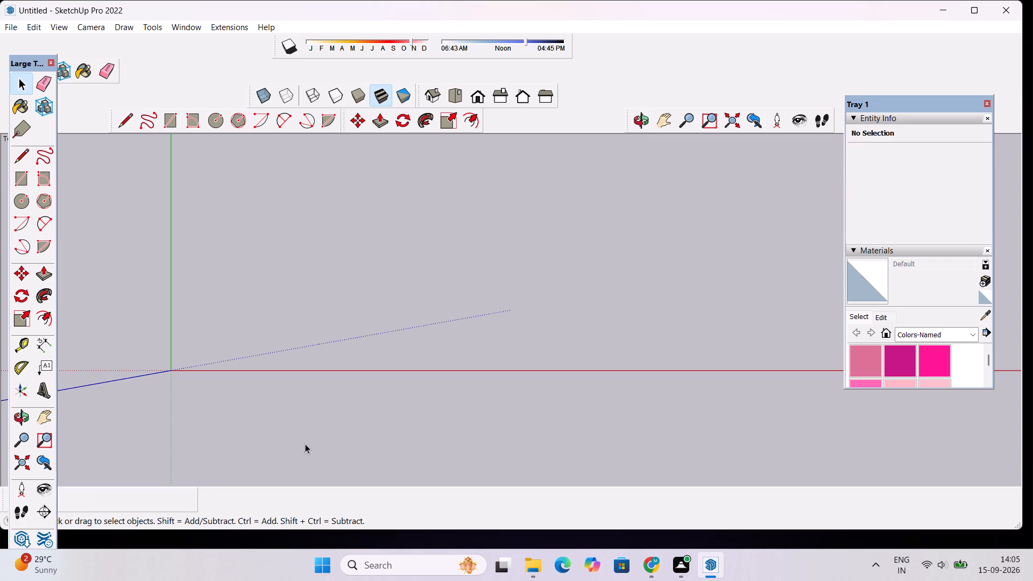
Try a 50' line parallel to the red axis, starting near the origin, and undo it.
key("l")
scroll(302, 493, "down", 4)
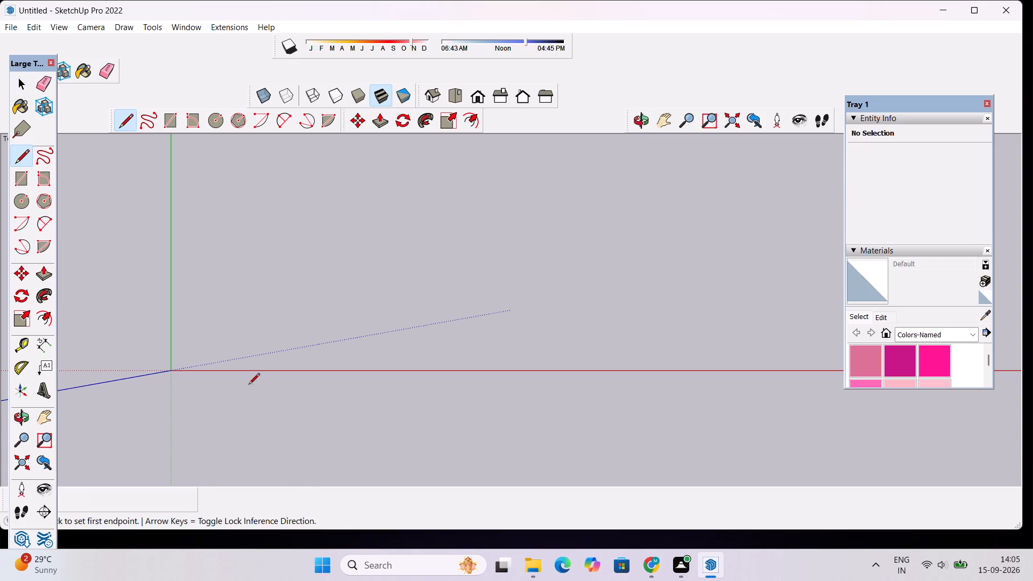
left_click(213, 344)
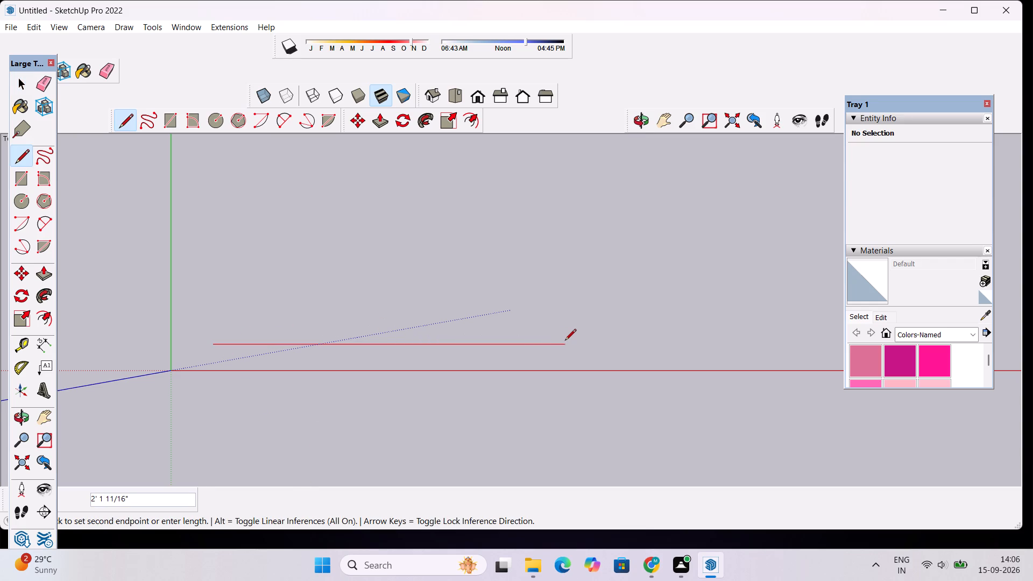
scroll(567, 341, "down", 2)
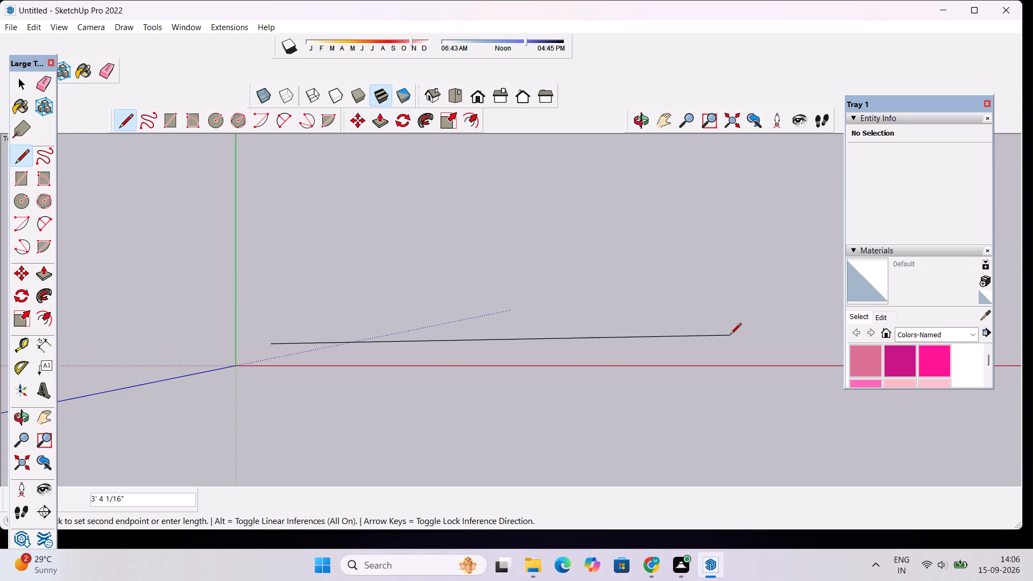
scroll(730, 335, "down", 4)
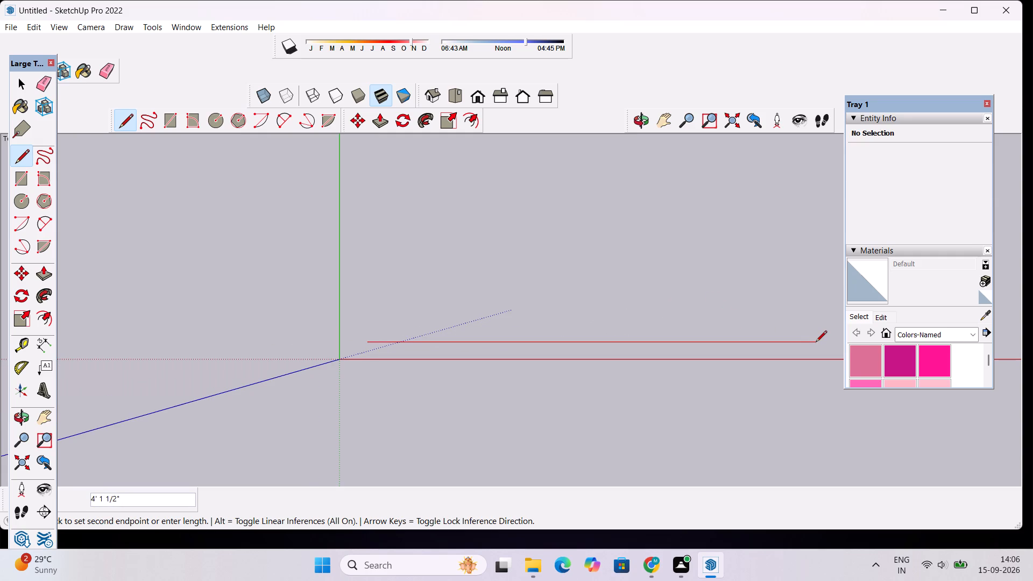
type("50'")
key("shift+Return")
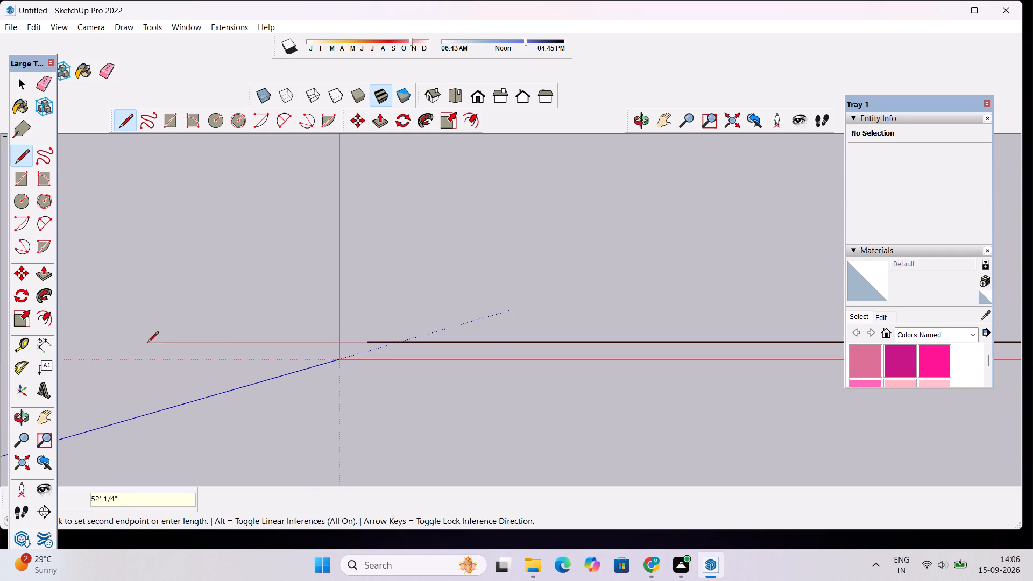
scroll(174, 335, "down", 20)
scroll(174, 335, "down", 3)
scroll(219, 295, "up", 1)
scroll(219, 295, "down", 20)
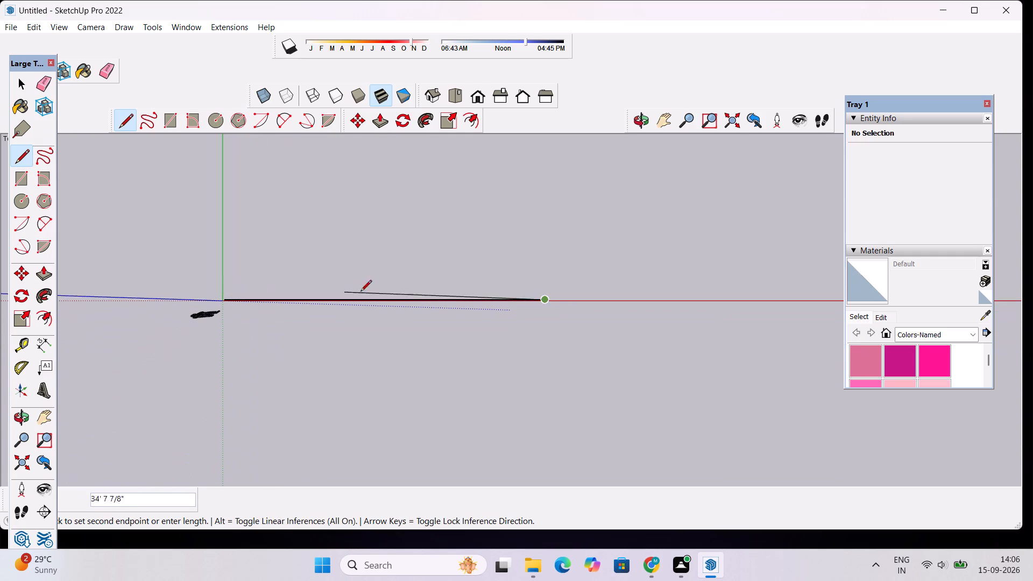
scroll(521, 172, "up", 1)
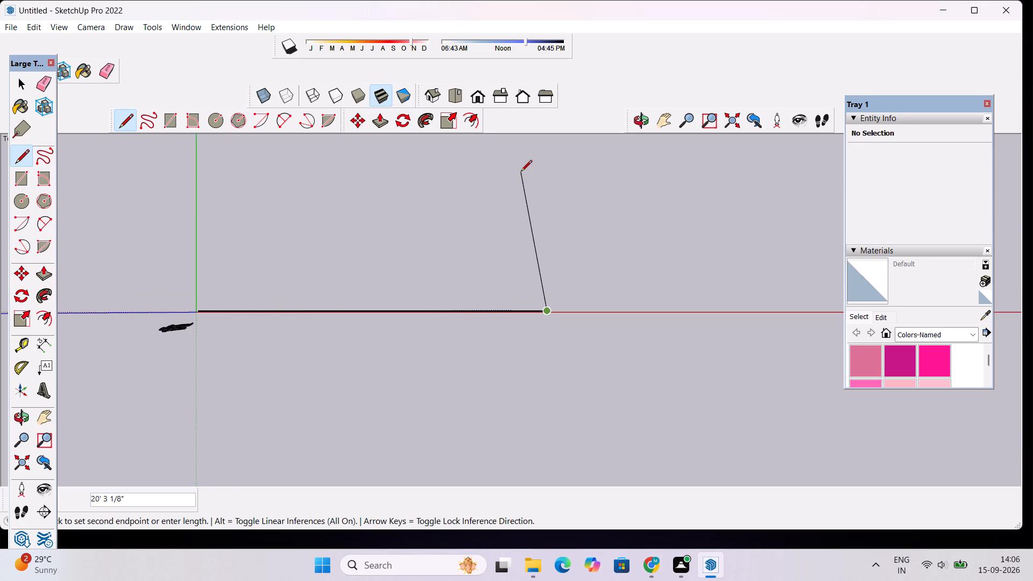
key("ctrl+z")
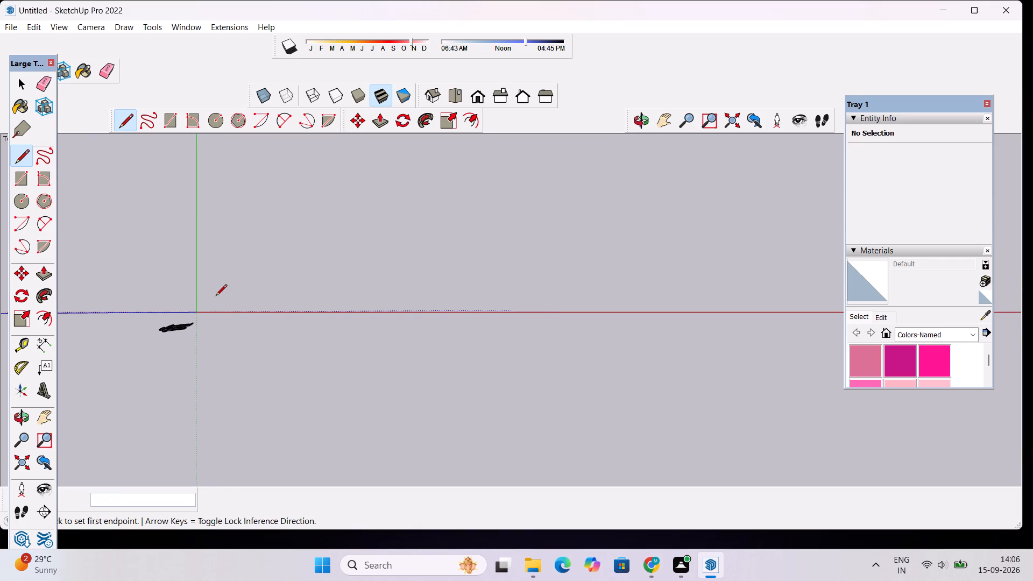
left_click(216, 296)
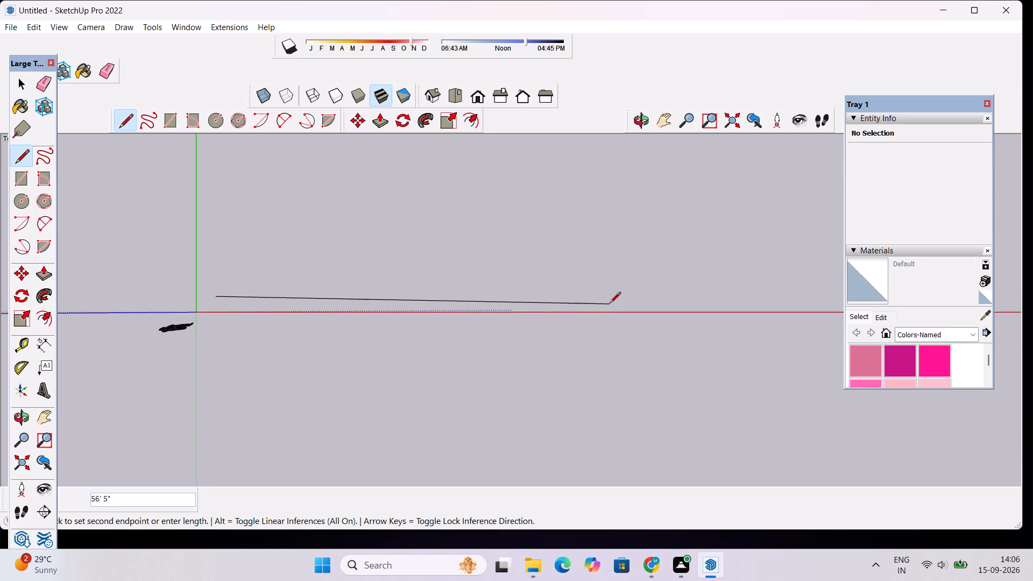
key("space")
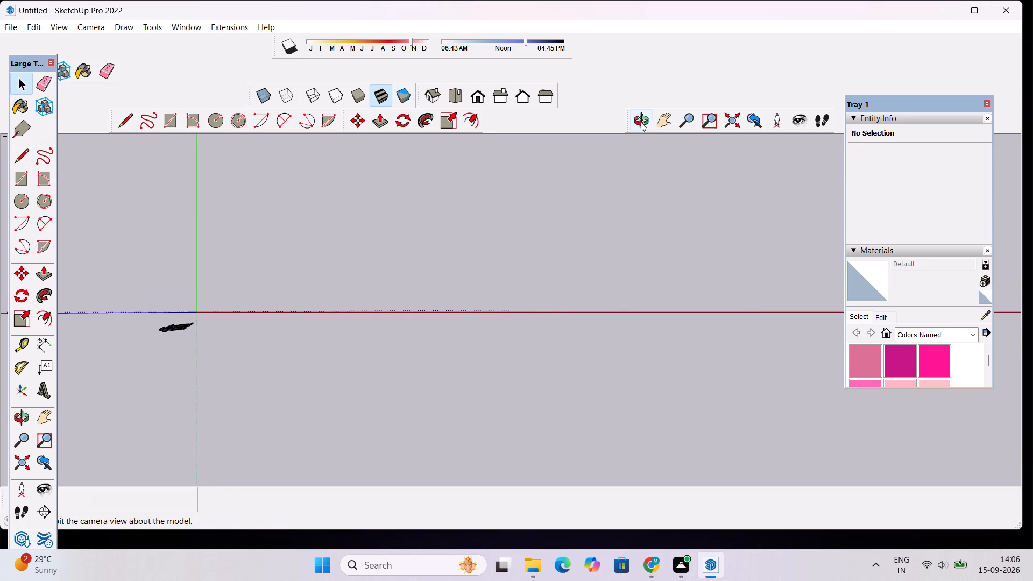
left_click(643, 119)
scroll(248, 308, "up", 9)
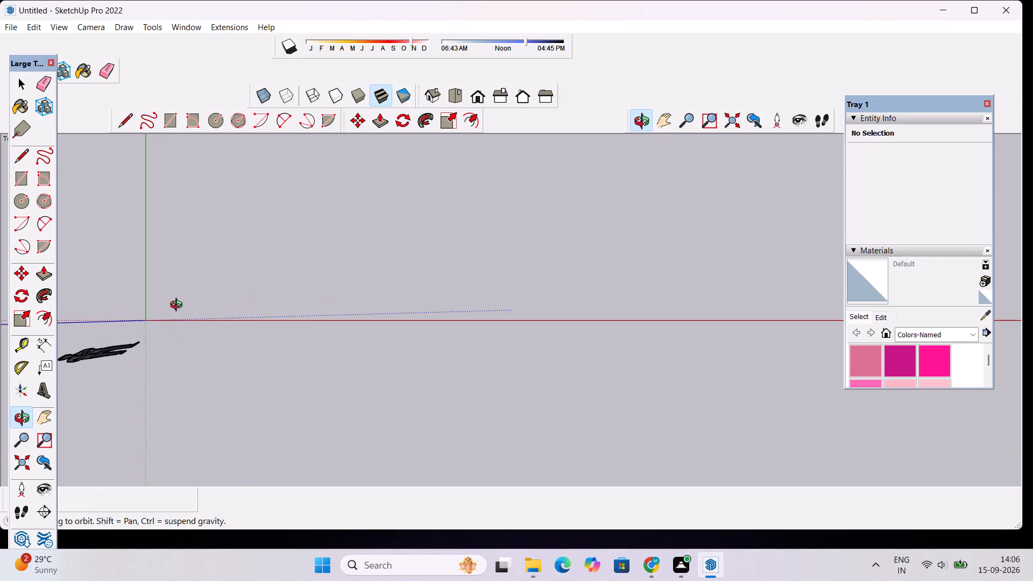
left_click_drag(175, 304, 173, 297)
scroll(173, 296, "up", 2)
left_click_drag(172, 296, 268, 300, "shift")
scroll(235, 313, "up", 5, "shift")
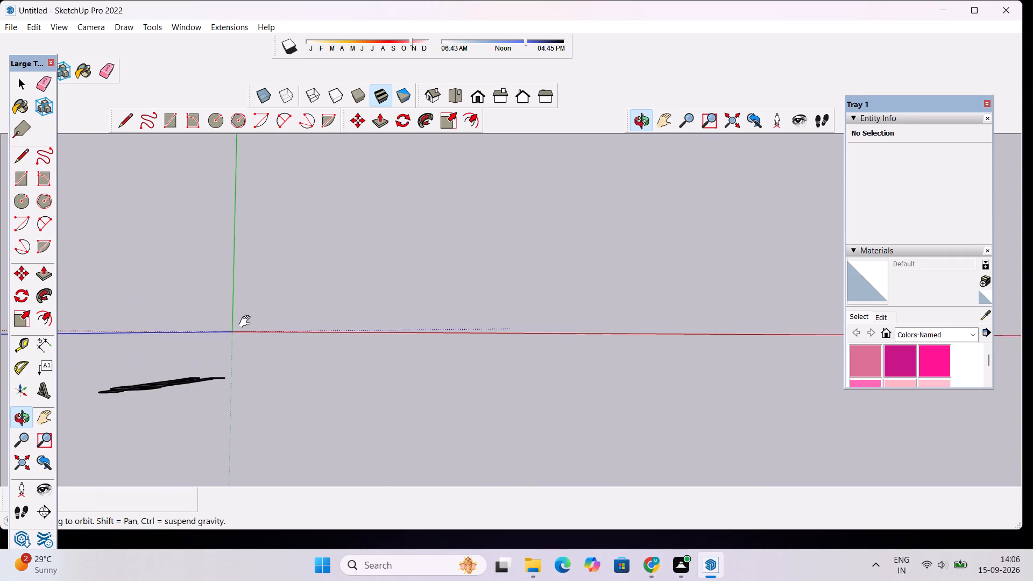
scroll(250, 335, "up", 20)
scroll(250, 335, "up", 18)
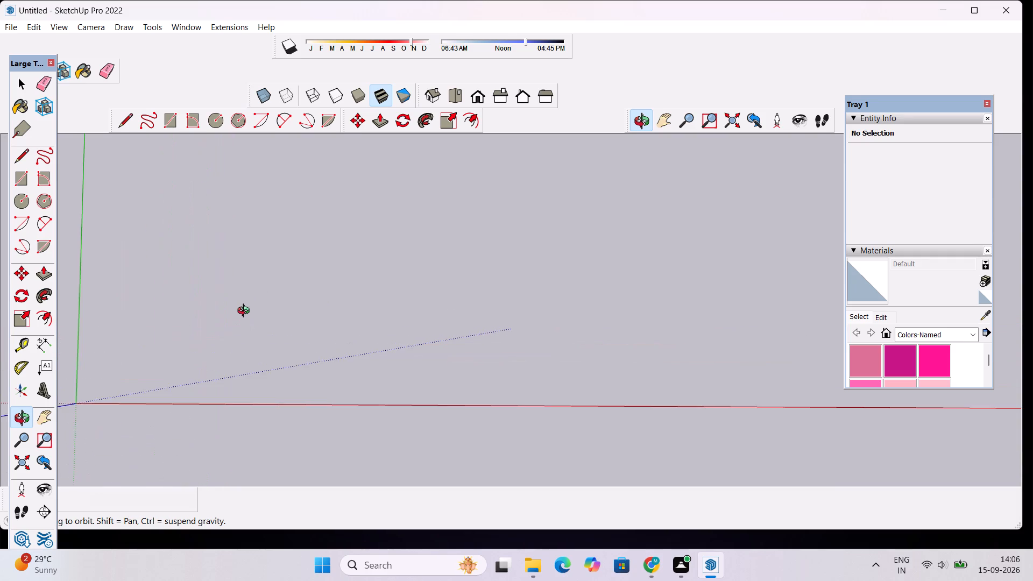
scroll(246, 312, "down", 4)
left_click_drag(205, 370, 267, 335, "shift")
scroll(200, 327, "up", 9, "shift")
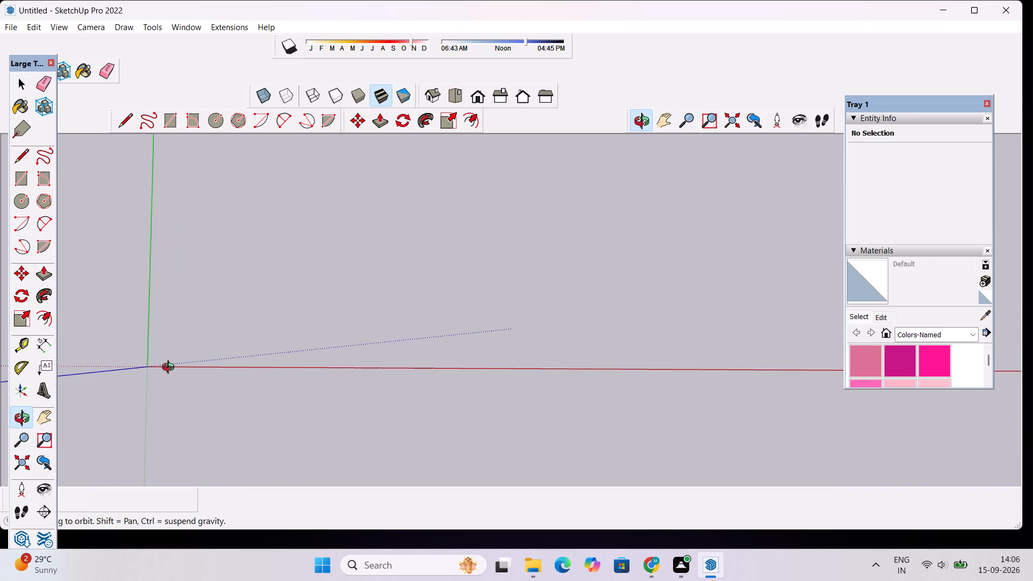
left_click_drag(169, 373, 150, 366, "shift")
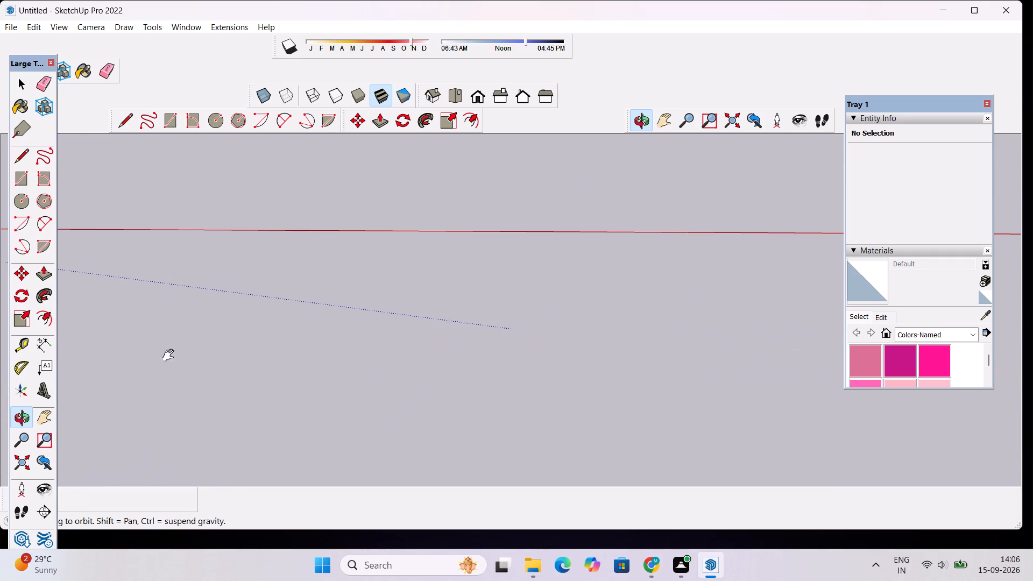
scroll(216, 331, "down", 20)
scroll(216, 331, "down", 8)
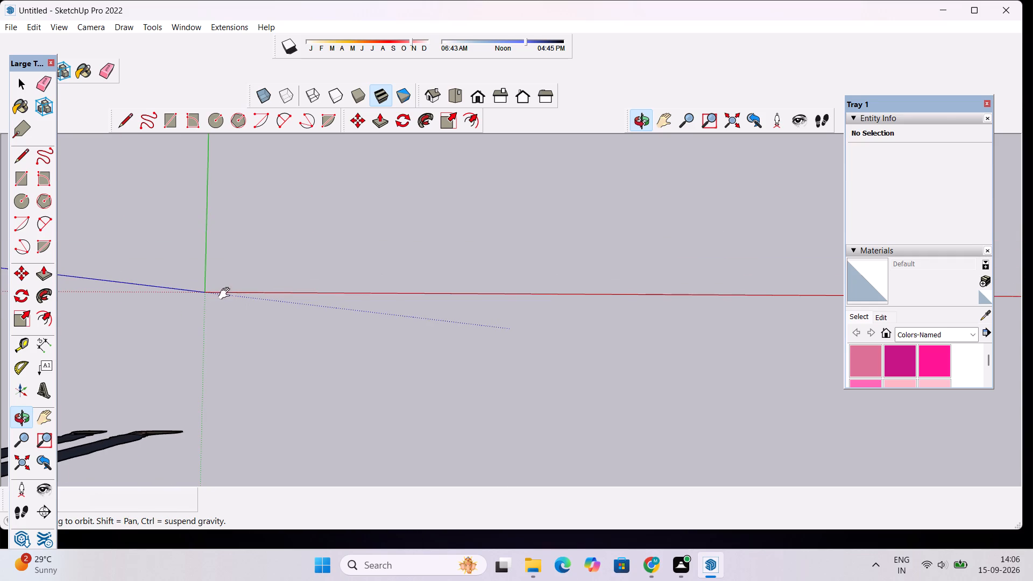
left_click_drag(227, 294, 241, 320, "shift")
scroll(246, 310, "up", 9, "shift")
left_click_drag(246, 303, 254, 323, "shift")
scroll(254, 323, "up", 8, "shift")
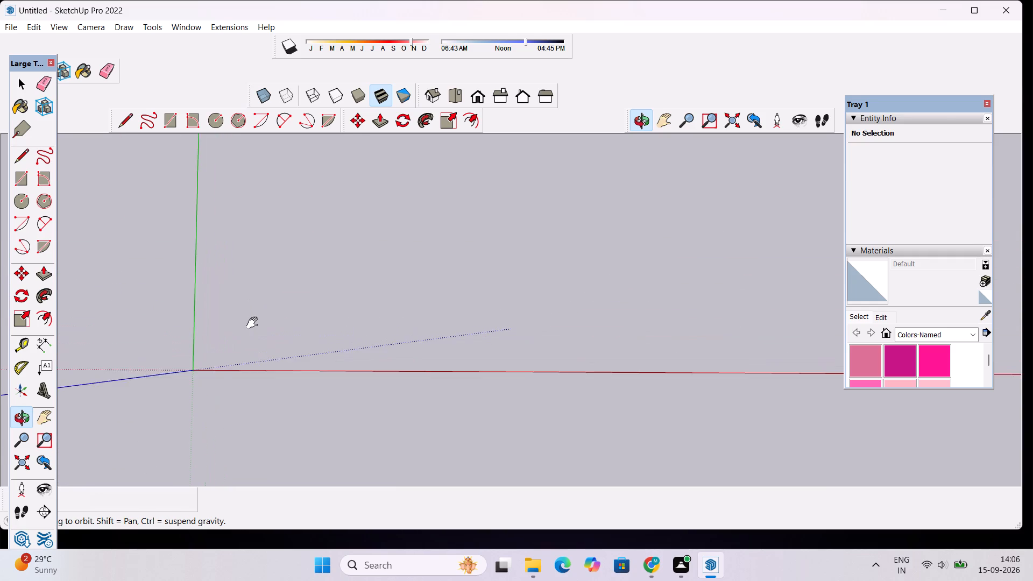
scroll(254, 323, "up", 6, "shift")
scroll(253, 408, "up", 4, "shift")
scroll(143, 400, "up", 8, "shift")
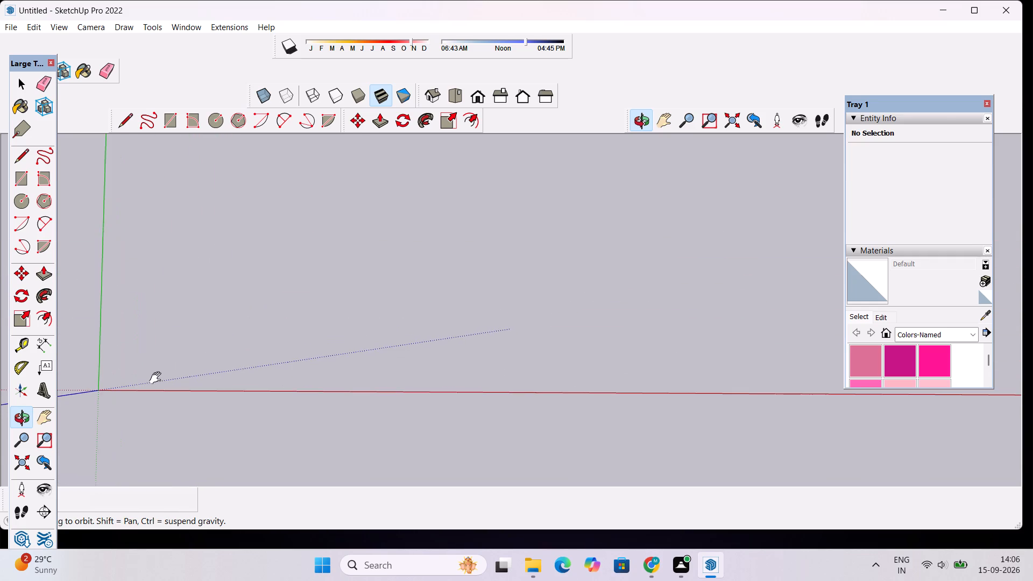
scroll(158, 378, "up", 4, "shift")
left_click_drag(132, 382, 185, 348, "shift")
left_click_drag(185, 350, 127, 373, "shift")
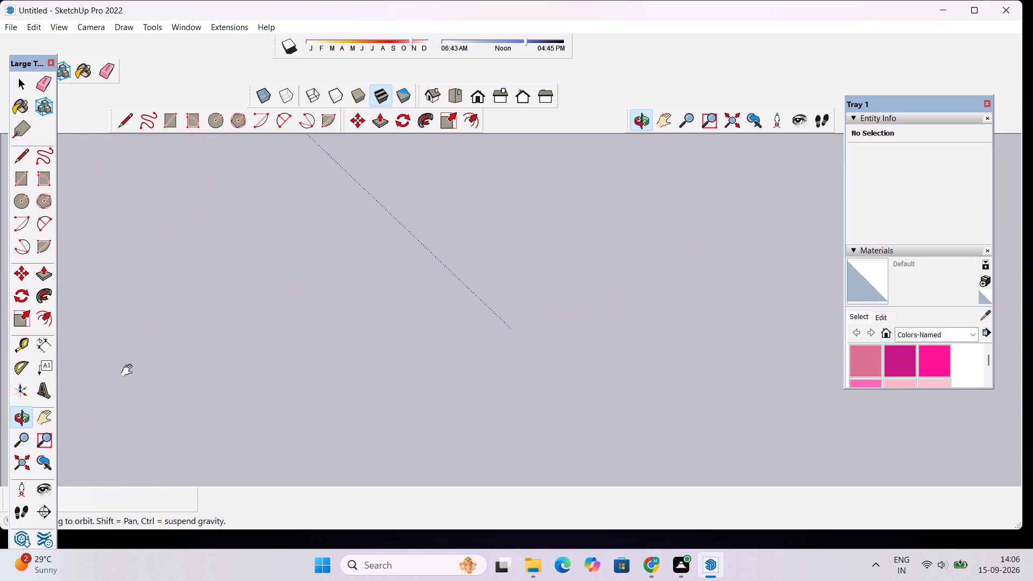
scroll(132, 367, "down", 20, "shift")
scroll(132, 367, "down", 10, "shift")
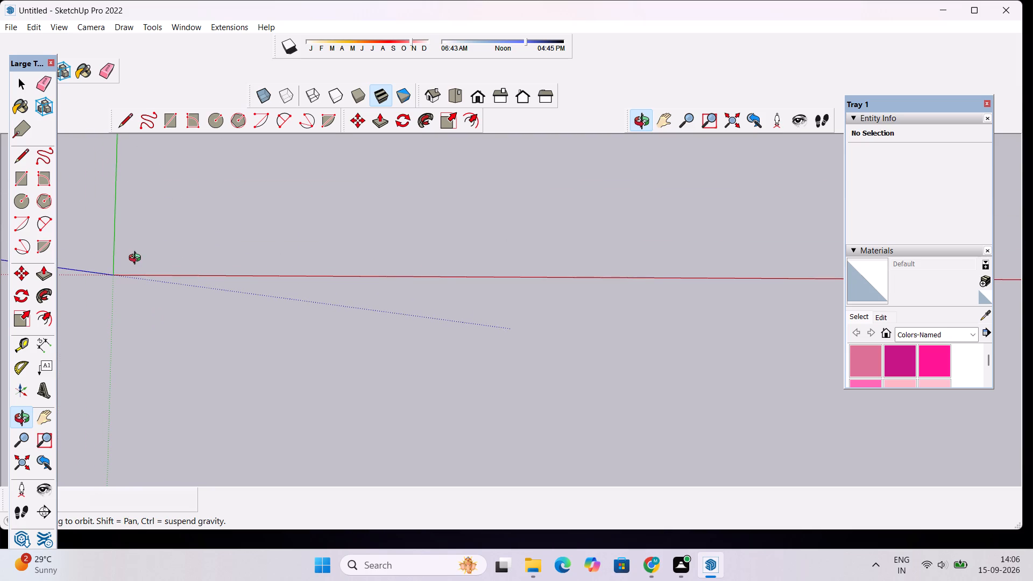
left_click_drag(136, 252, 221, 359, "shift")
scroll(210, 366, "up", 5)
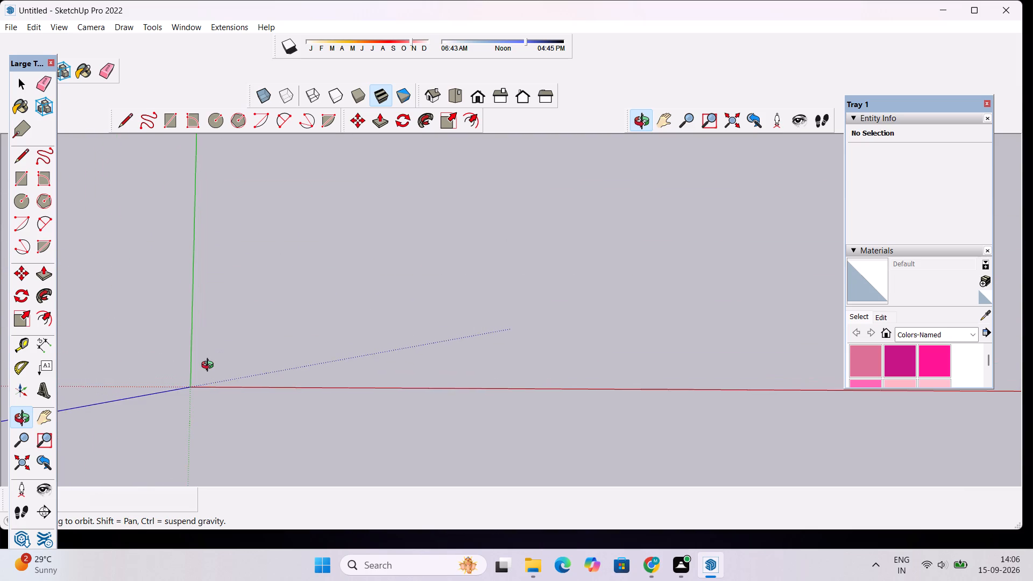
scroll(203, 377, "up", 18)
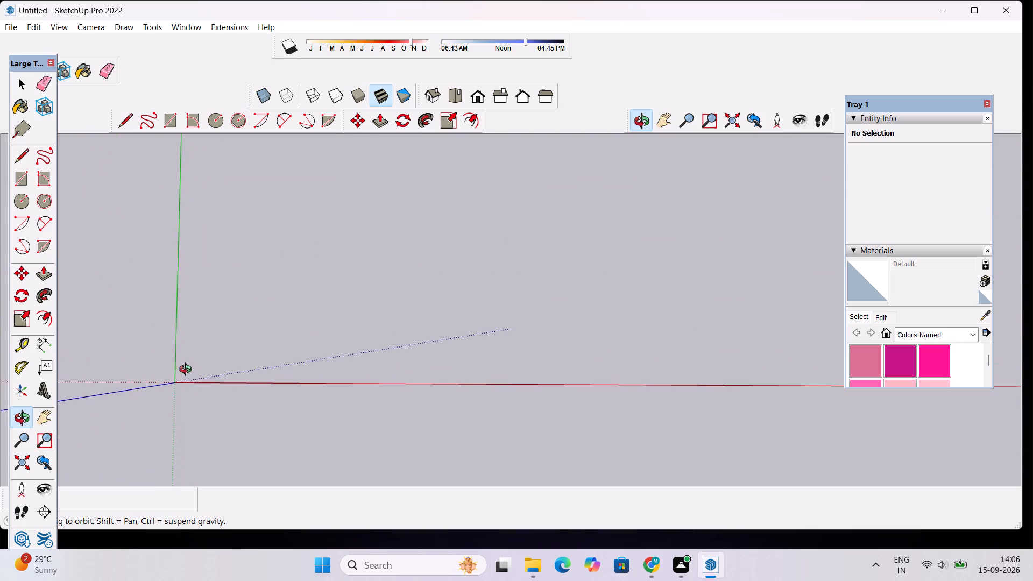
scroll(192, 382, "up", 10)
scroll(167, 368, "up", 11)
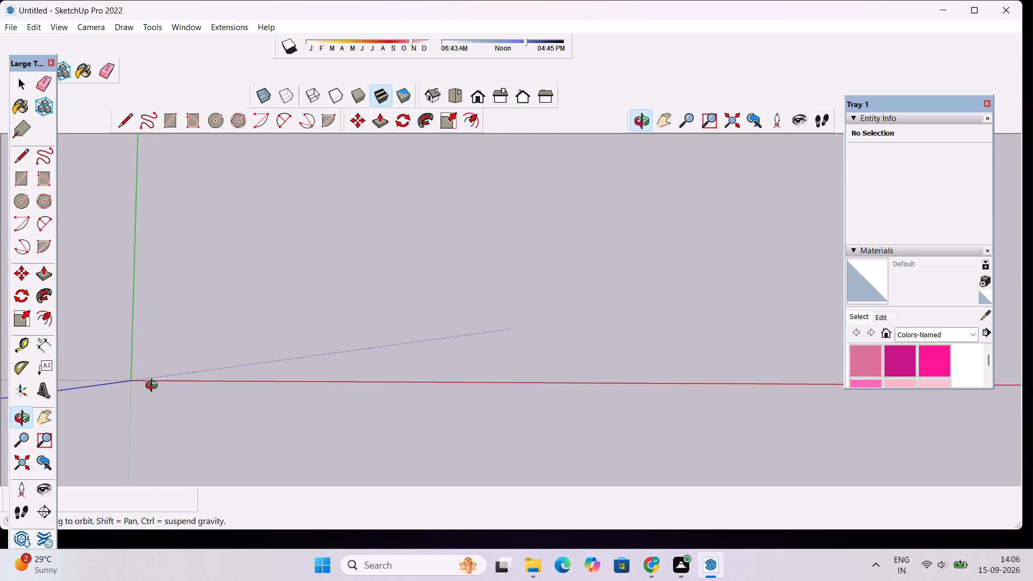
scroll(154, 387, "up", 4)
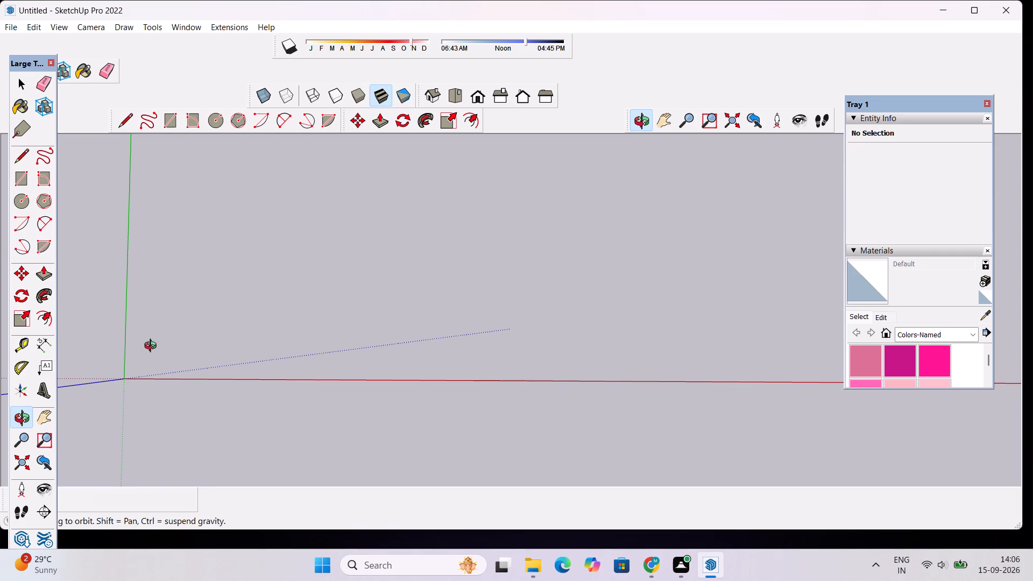
Draw a 60' line parallel to the red axis, starting just beside the origin.
scroll(153, 347, "up", 3)
key("l")
left_click(151, 364)
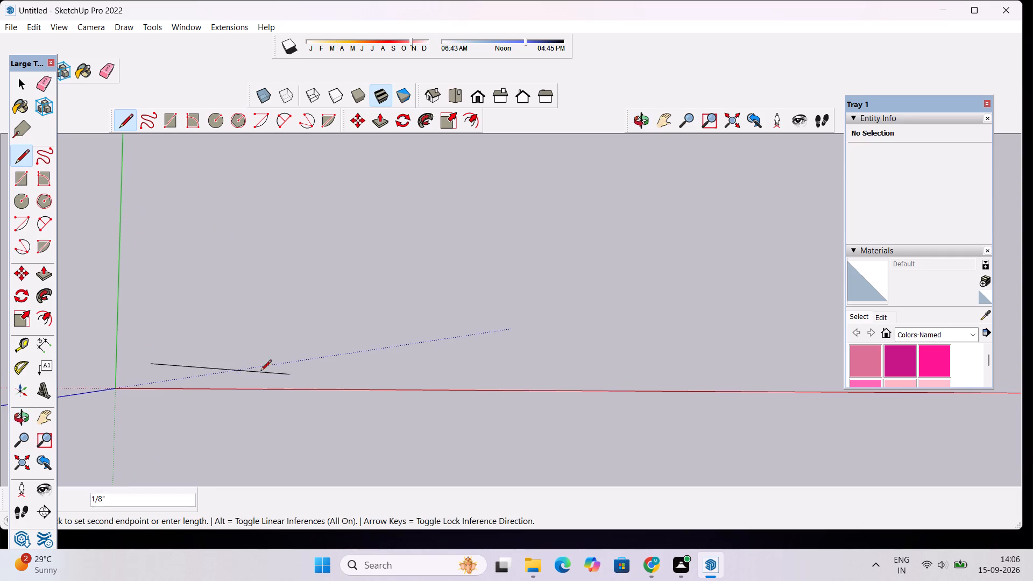
scroll(361, 374, "down", 3)
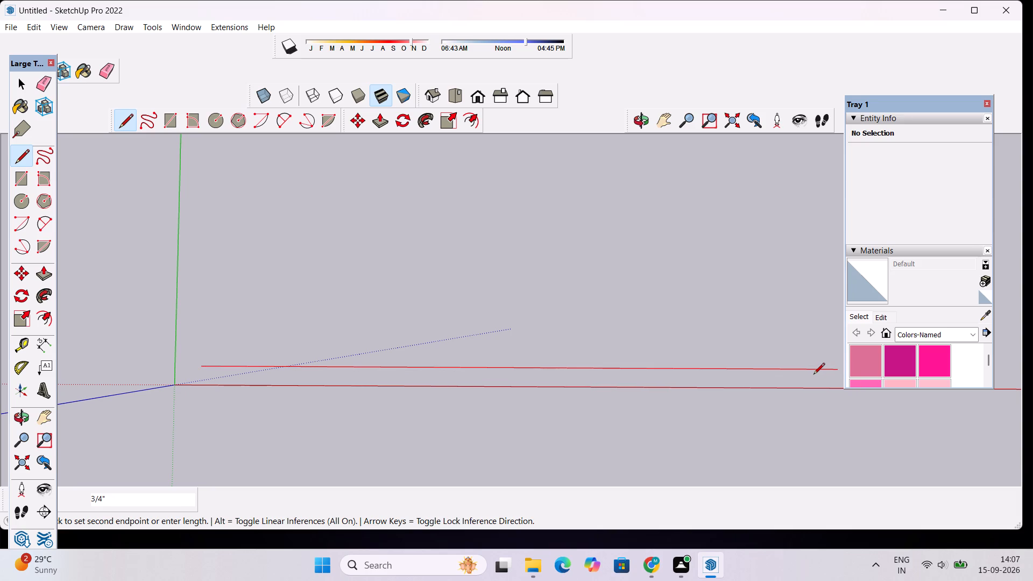
type("60")
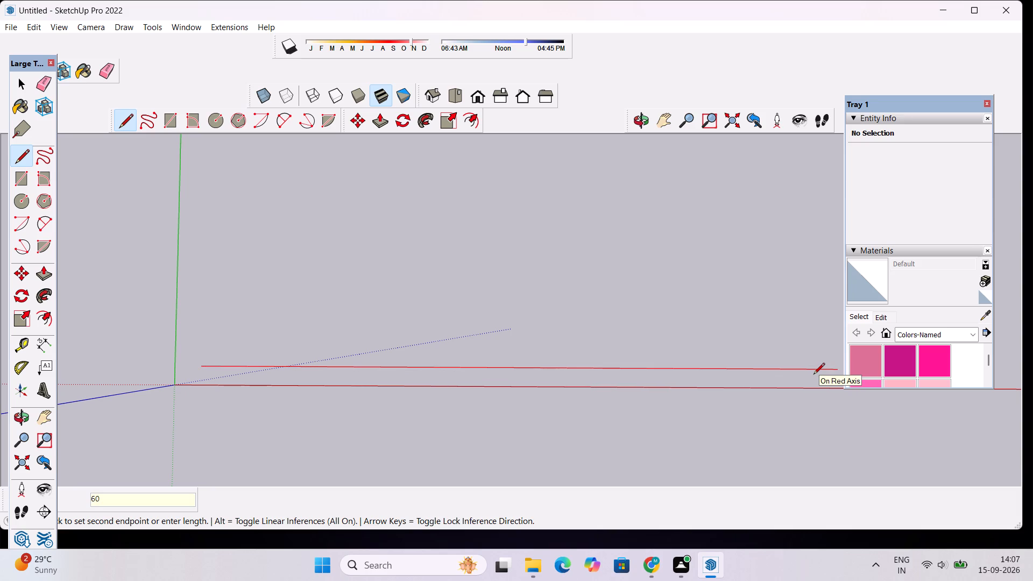
key("apostrophe")
key("Return")
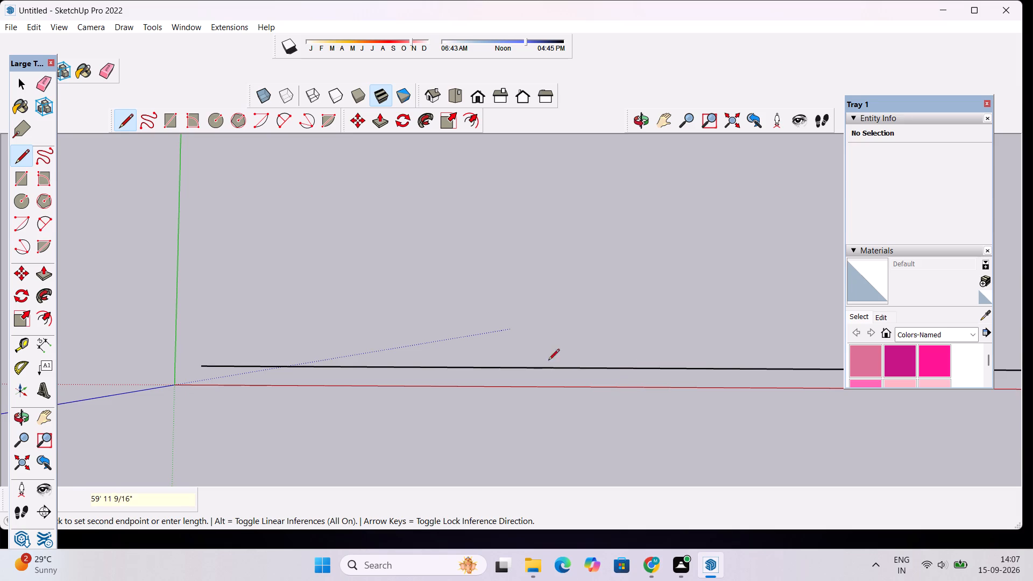
scroll(301, 361, "down", 14)
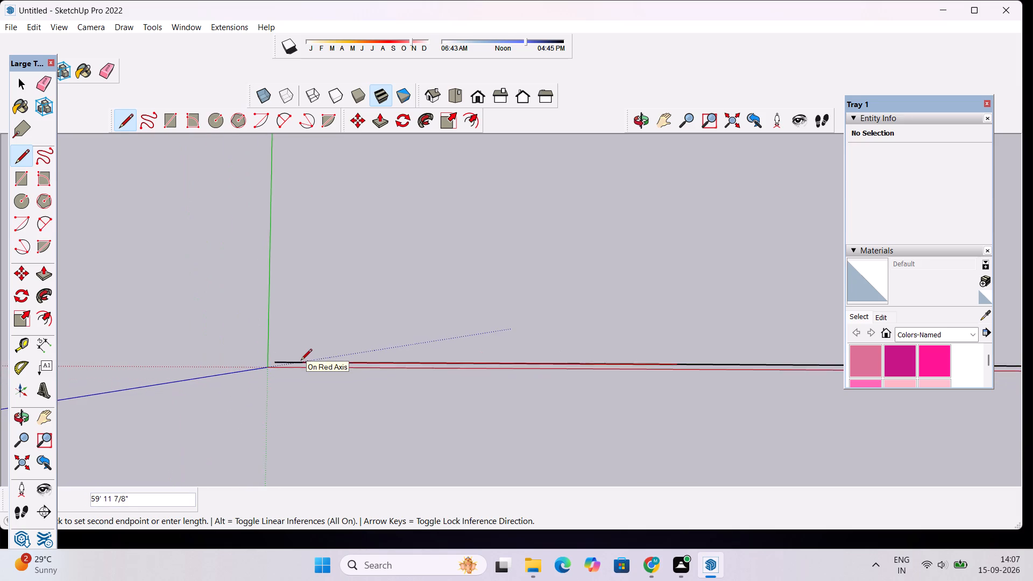
scroll(301, 361, "down", 3)
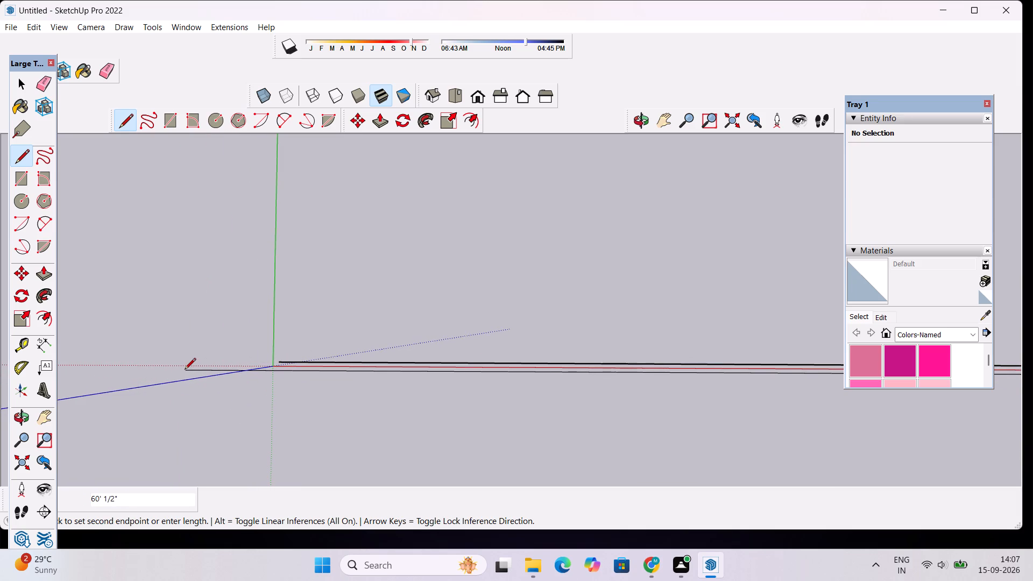
Draw a 50' edge parallel to the green axis from the far end of the 60' edge.
scroll(189, 345, "down", 20)
scroll(189, 345, "down", 4)
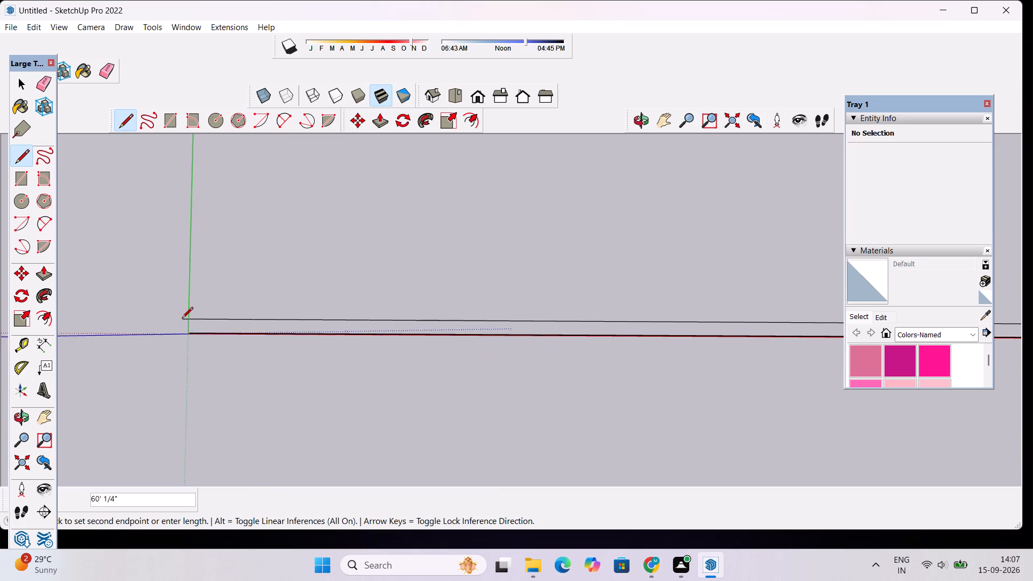
scroll(182, 319, "down", 20)
scroll(182, 319, "down", 18)
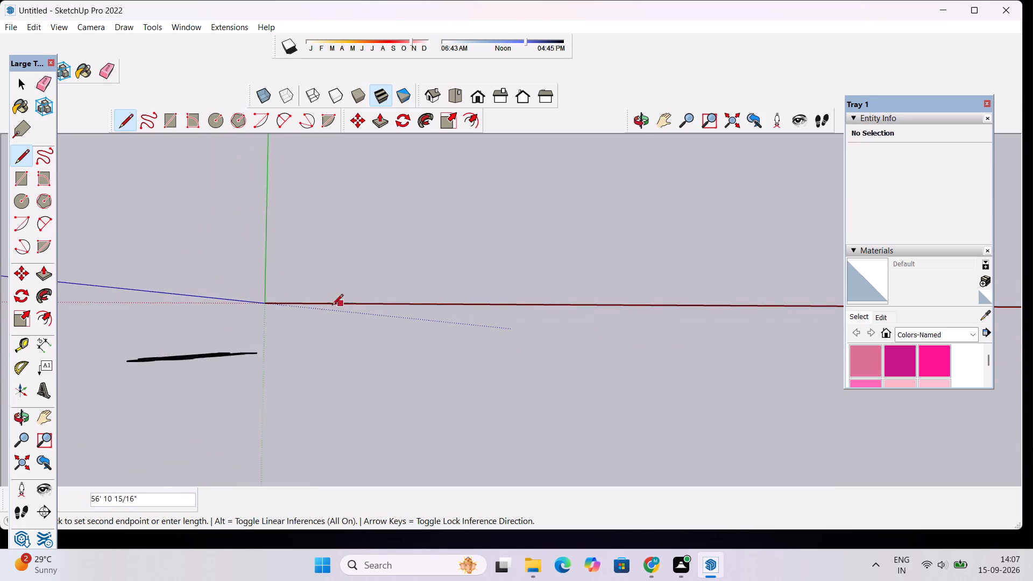
scroll(332, 306, "down", 15)
scroll(339, 280, "down", 10)
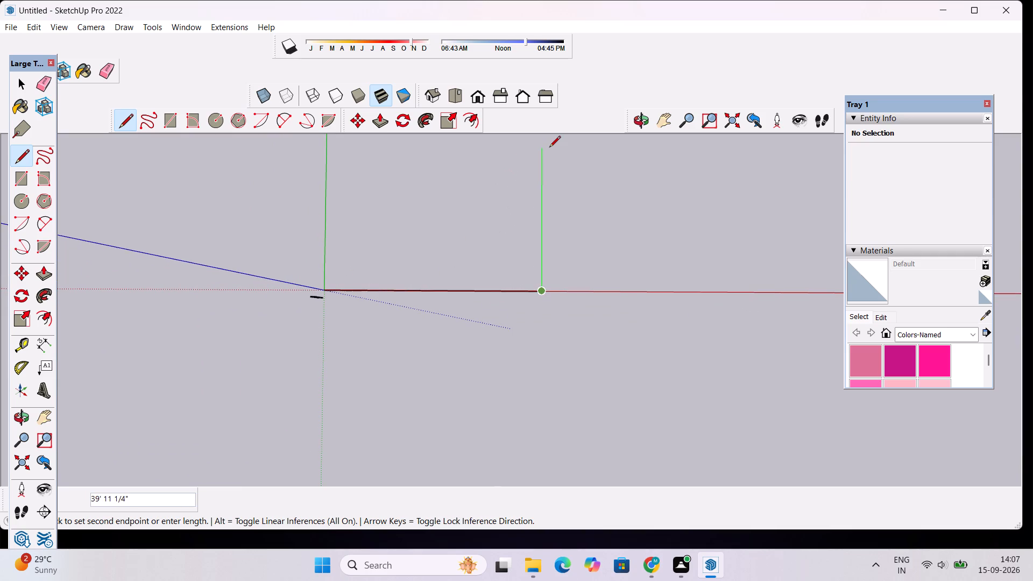
type("50'")
key("Return")
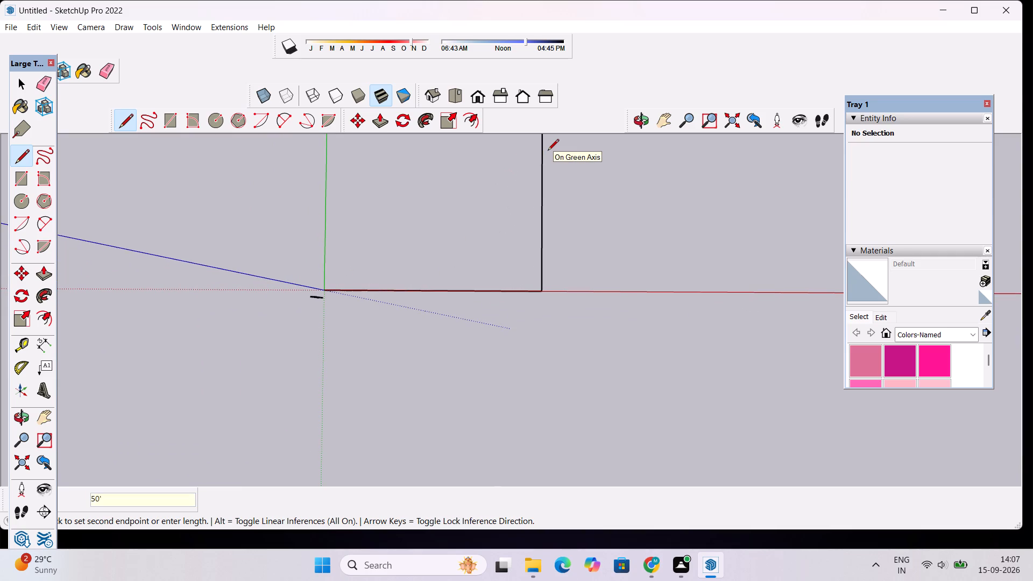
Draw a 60' edge parallel to the red axis, from the end of the 50' edge back toward the green axis.
scroll(544, 218, "down", 7)
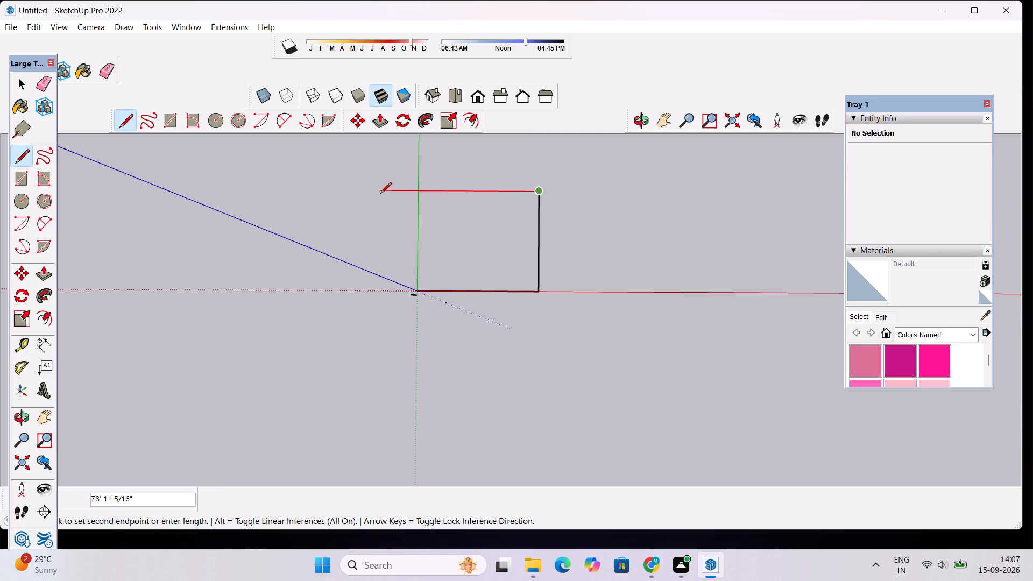
type("60'")
key("Return")
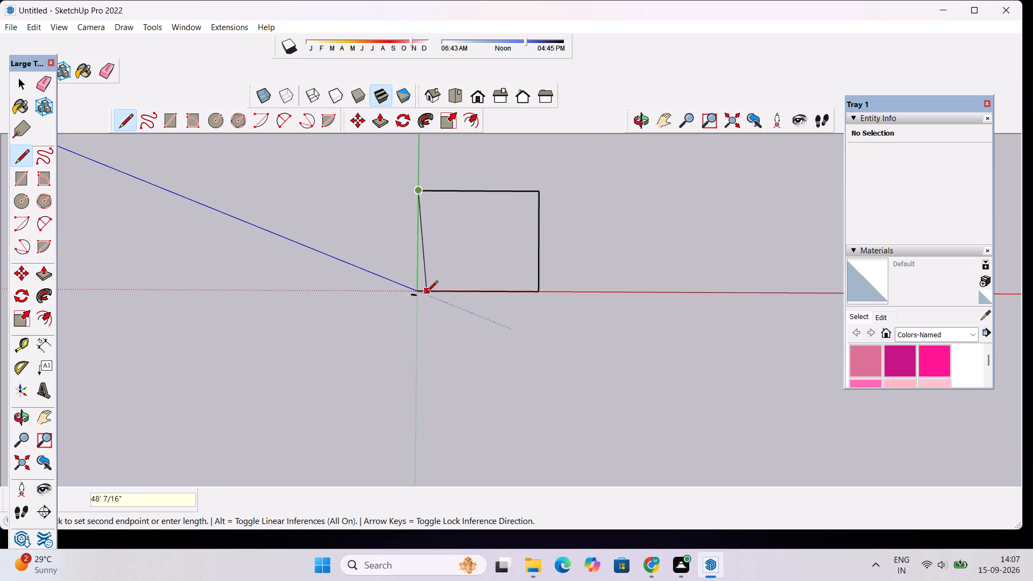
scroll(421, 266, "up", 6)
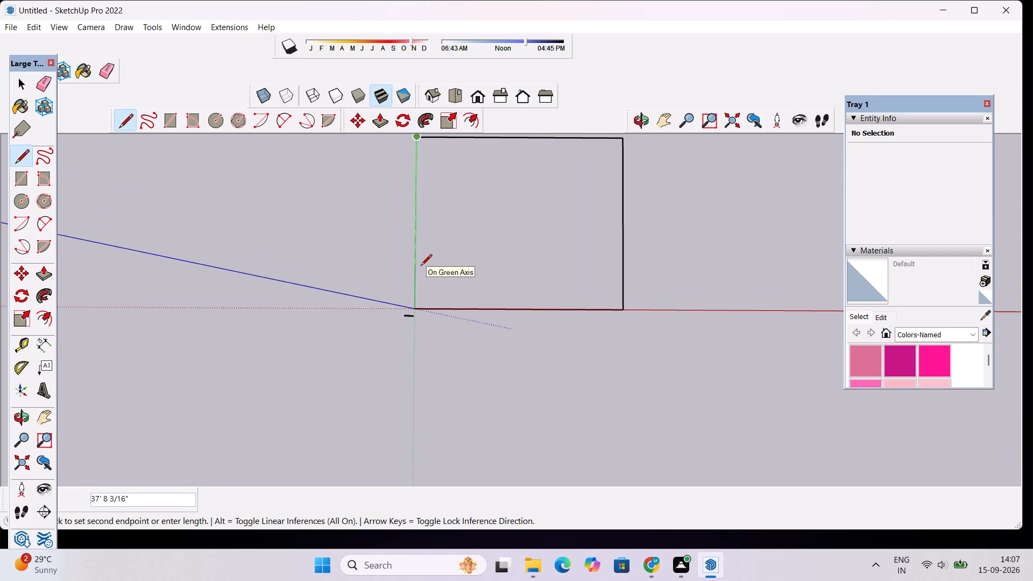
key("space")
Move the three connected edges together off the axes, into the open area between the solid red and green axes.
scroll(350, 310, "down", 6)
left_click_drag(538, 176, 483, 313)
left_click_drag(500, 306, 493, 317, "ctrl")
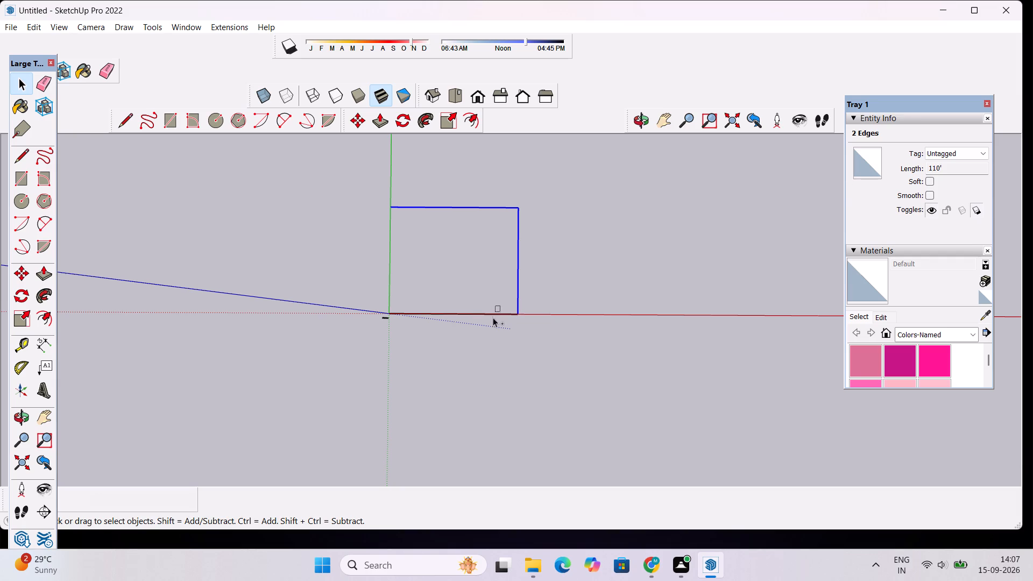
left_click_drag(493, 317, 485, 330, "ctrl")
key("m")
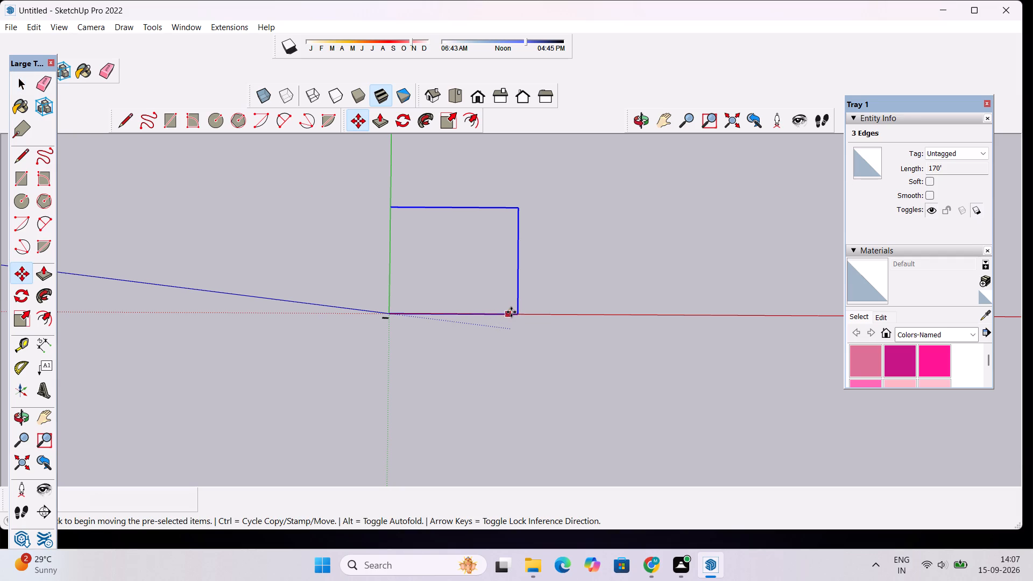
left_click(516, 314)
left_click(618, 271)
key("space")
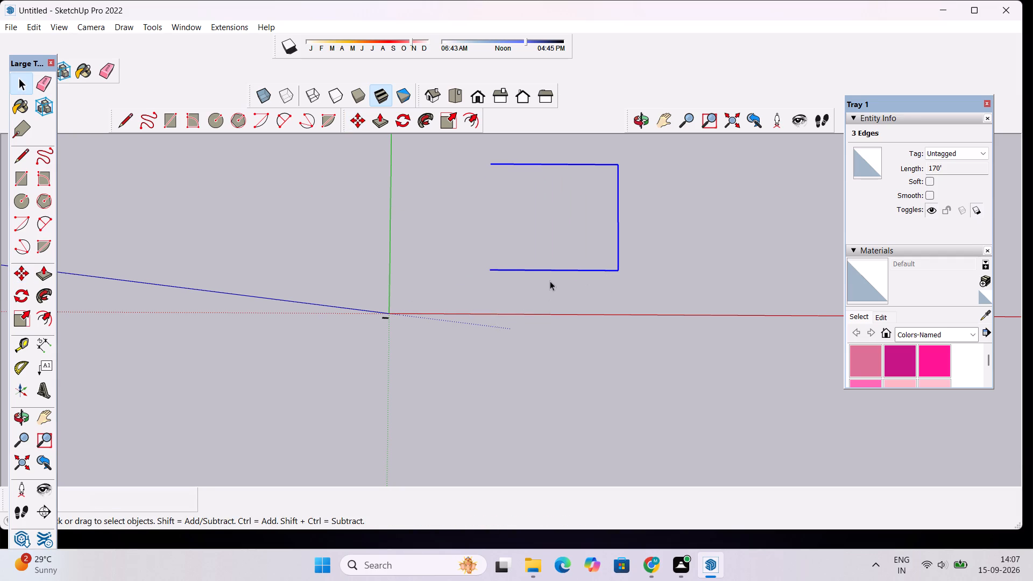
Close the open side of the moved outline with a 50' line between its two free endpoints, forming a rectangular face.
key("l")
scroll(559, 321, "down", 1)
scroll(505, 158, "up", 4)
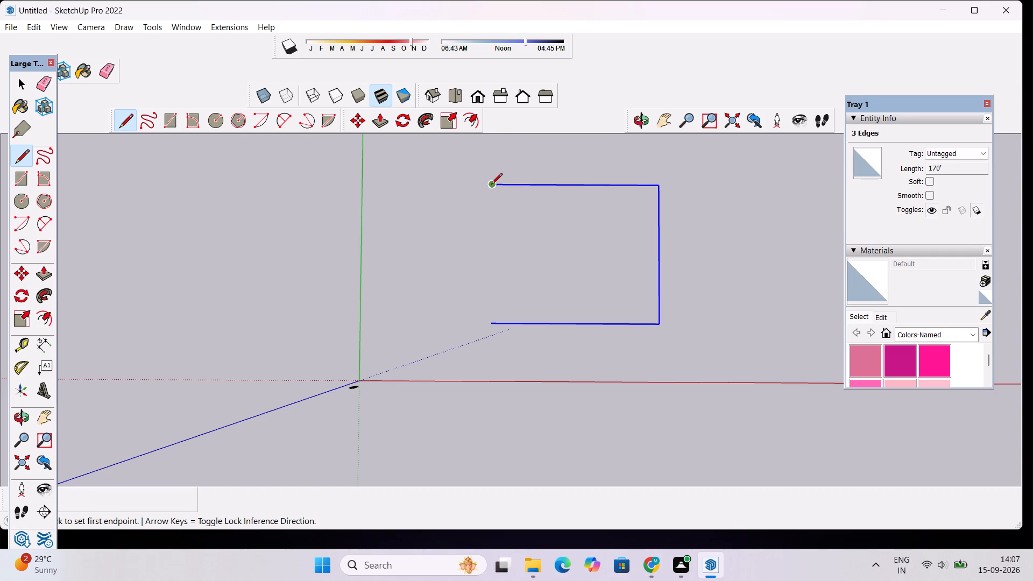
left_click(491, 185)
left_click(491, 325)
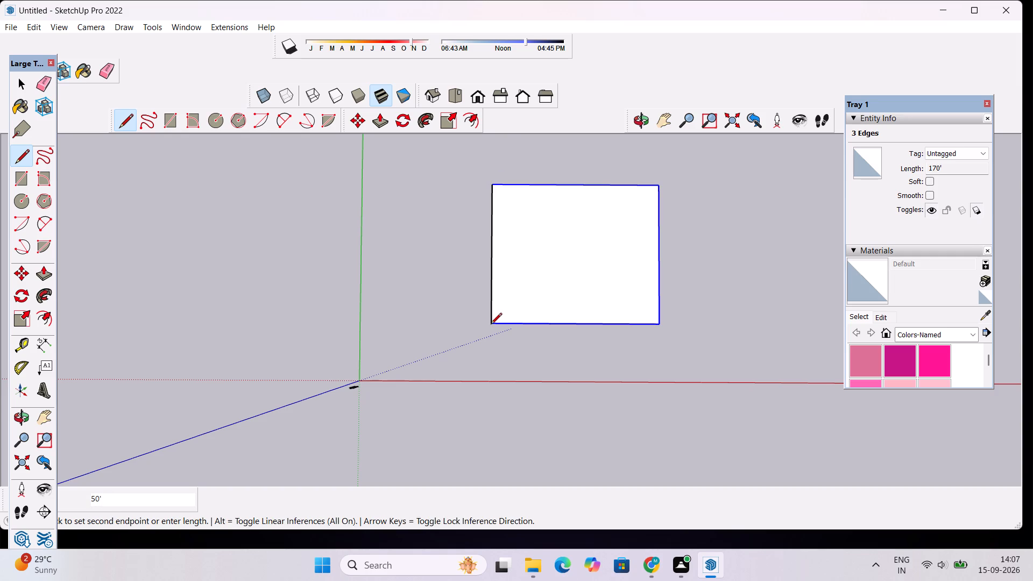
key("space")
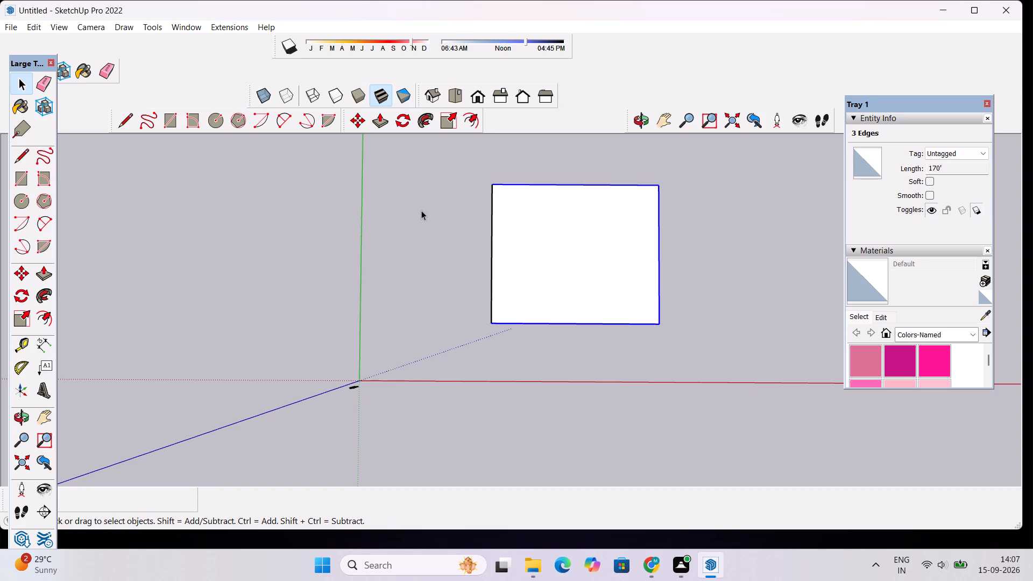
Push/pull the rectangular face by 1' to form a thin slab.
scroll(498, 233, "down", 2)
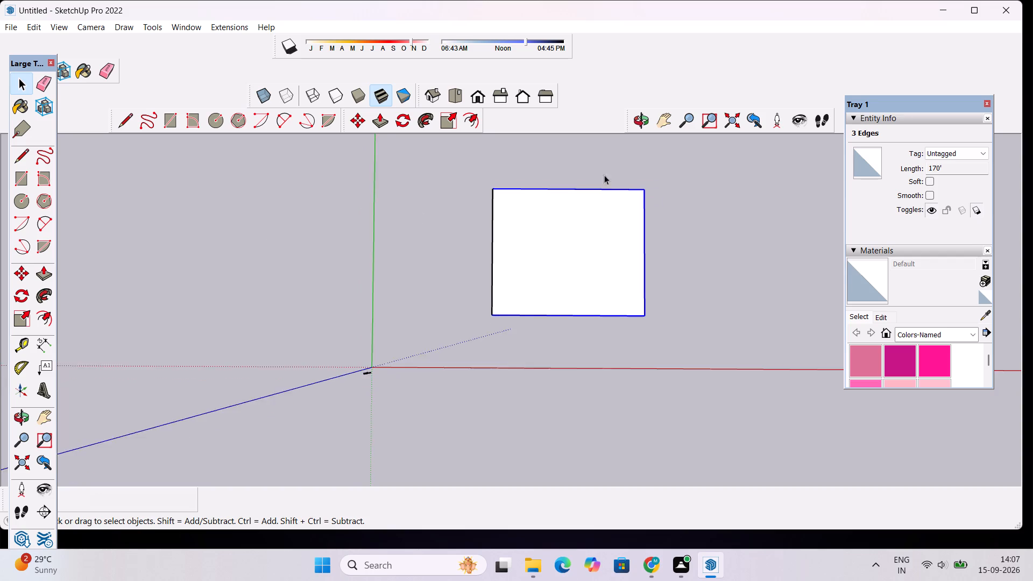
scroll(634, 162, "up", 2)
key("space")
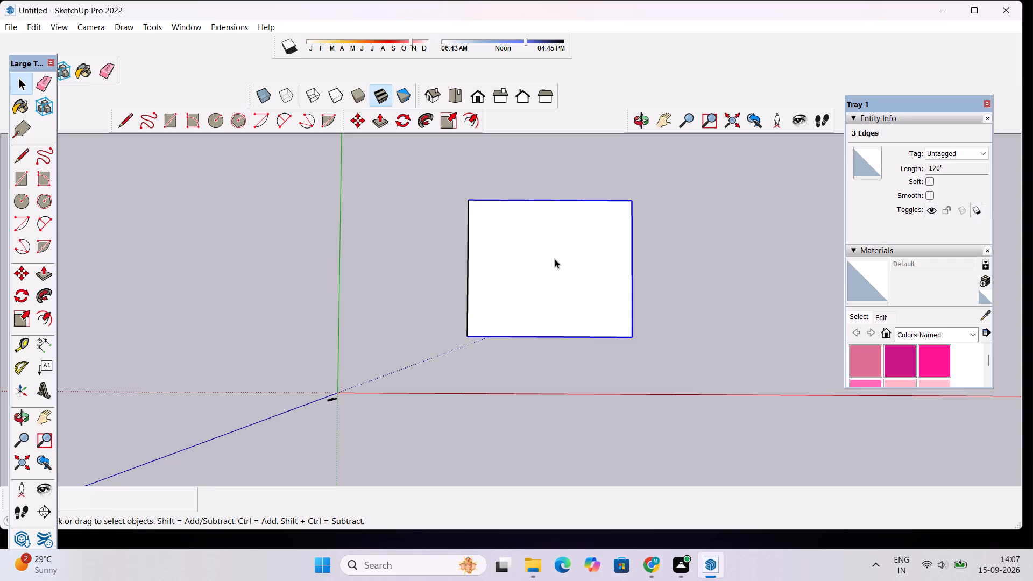
left_click(555, 259)
key("p")
left_click(555, 259)
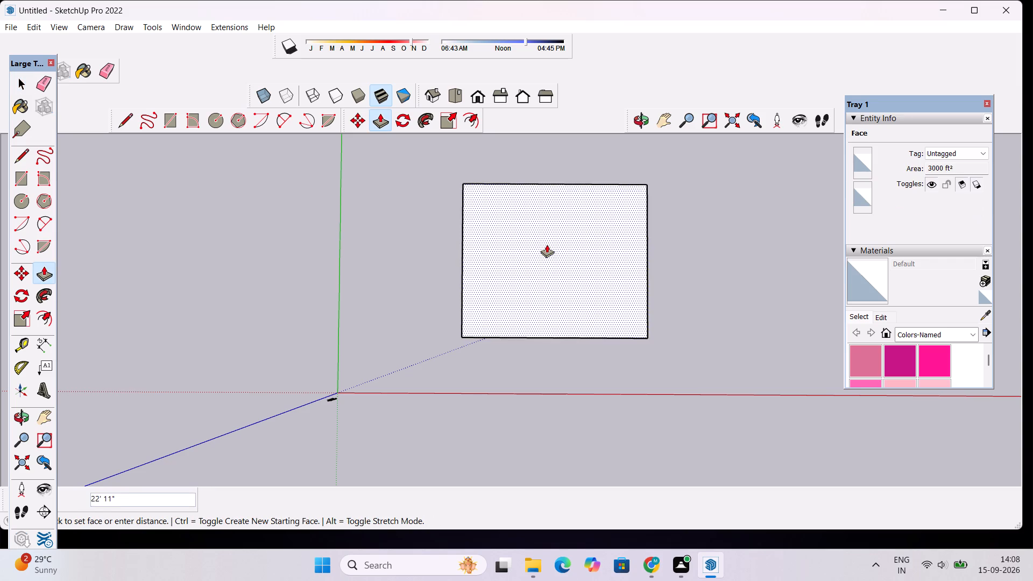
type("1'")
key("Return")
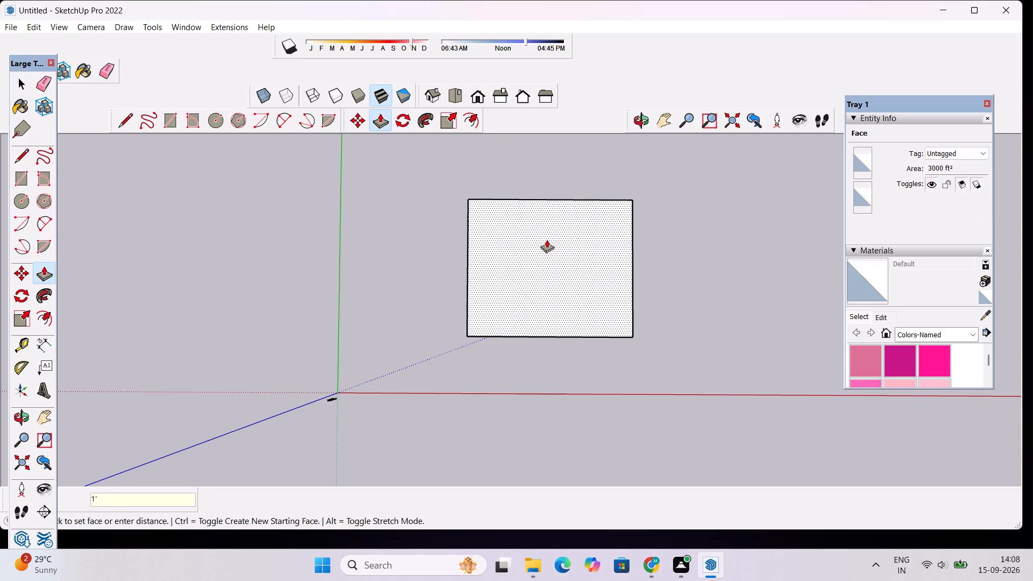
Examine the slab's thickness, edges and top face from low, oblique and overhead angles, relative to the axes and scale figure.
left_click(639, 126)
left_click_drag(584, 315, 582, 281)
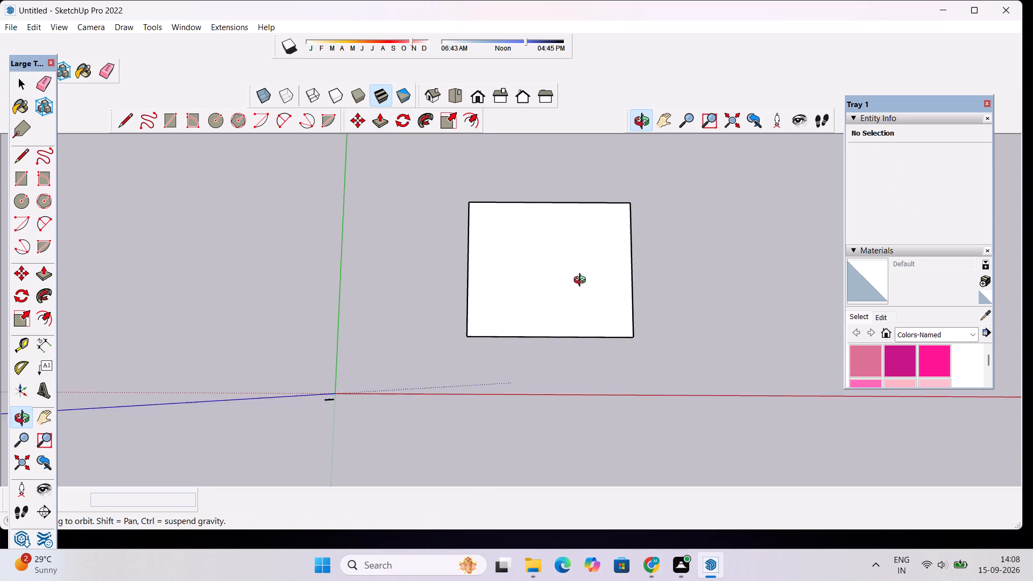
left_click_drag(582, 281, 573, 196)
scroll(534, 329, "up", 5)
left_click_drag(518, 380, 536, 268)
scroll(513, 317, "down", 4)
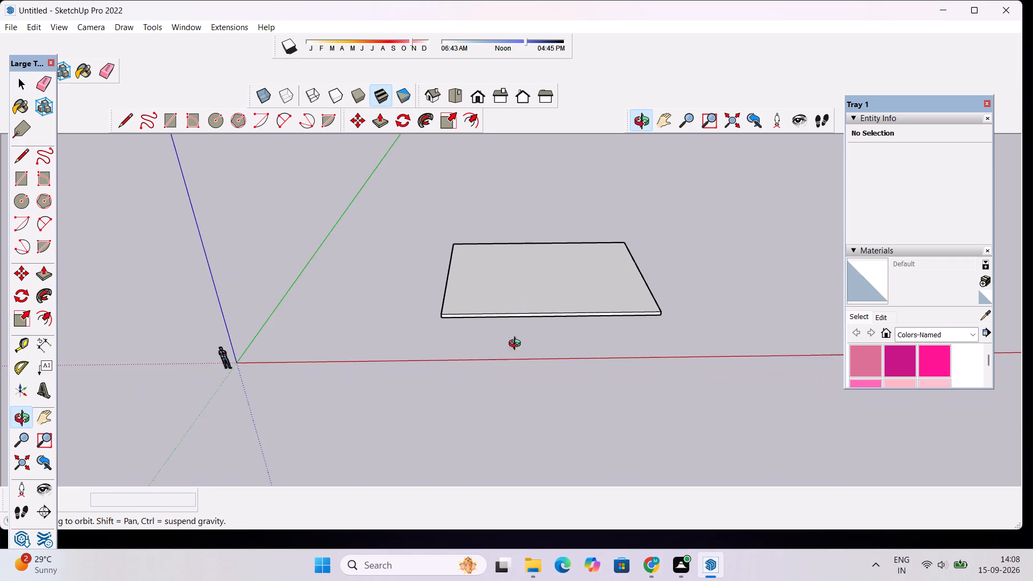
left_click_drag(572, 364, 510, 365)
scroll(532, 362, "down", 2)
left_click_drag(504, 384, 608, 281)
left_click_drag(608, 281, 602, 285)
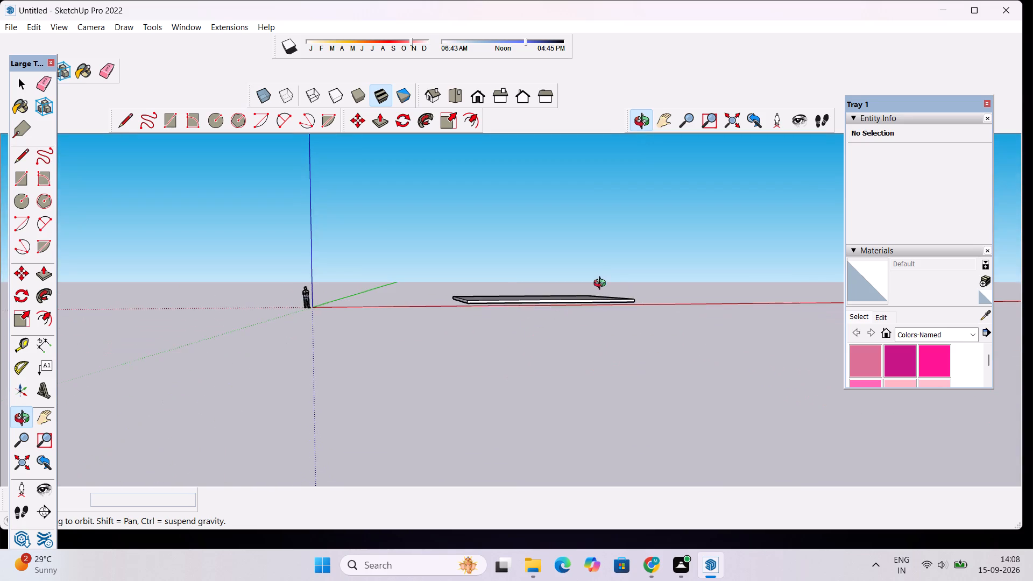
left_click_drag(602, 285, 530, 320)
scroll(534, 319, "down", 3)
left_click_drag(535, 322, 546, 415)
scroll(553, 296, "up", 4)
left_click_drag(555, 300, 419, 348, "shift")
scroll(417, 348, "down", 3)
left_click_drag(428, 343, 457, 437)
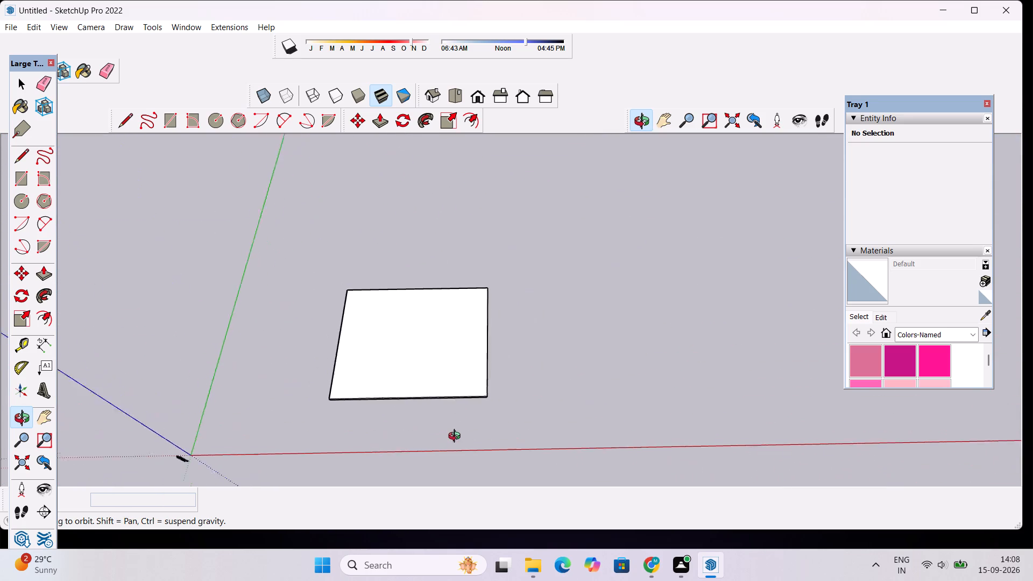
left_click_drag(457, 437, 458, 440)
left_click_drag(548, 382, 428, 435)
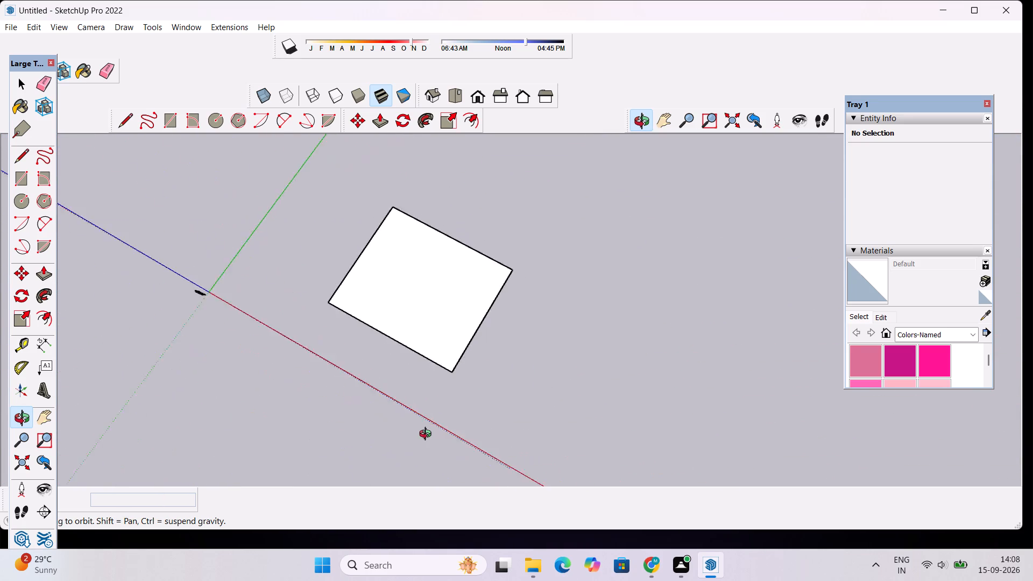
left_click_drag(428, 435, 584, 396)
scroll(457, 436, "up", 4)
left_click_drag(458, 433, 413, 296)
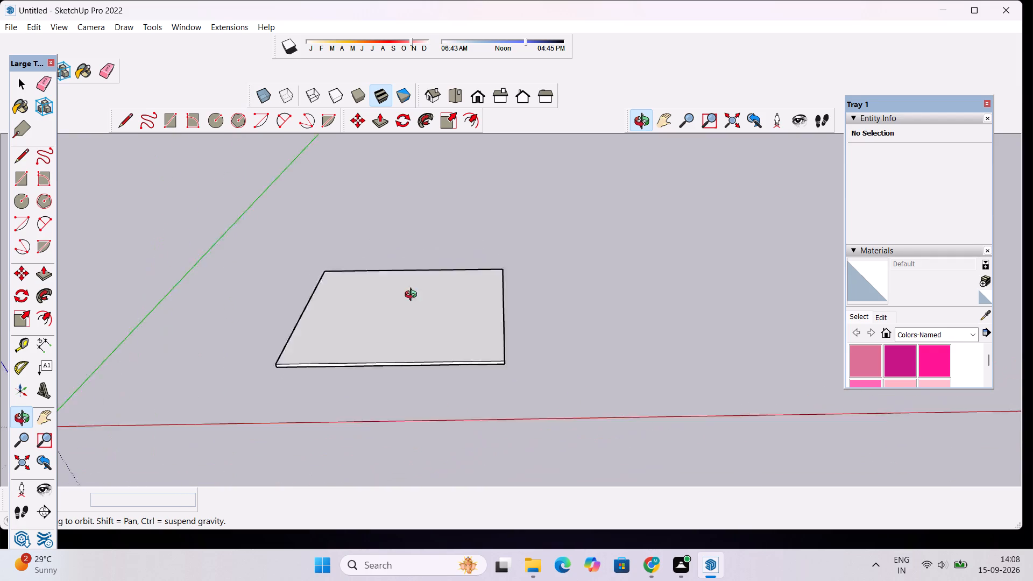
left_click_drag(413, 296, 410, 278)
scroll(357, 383, "up", 1)
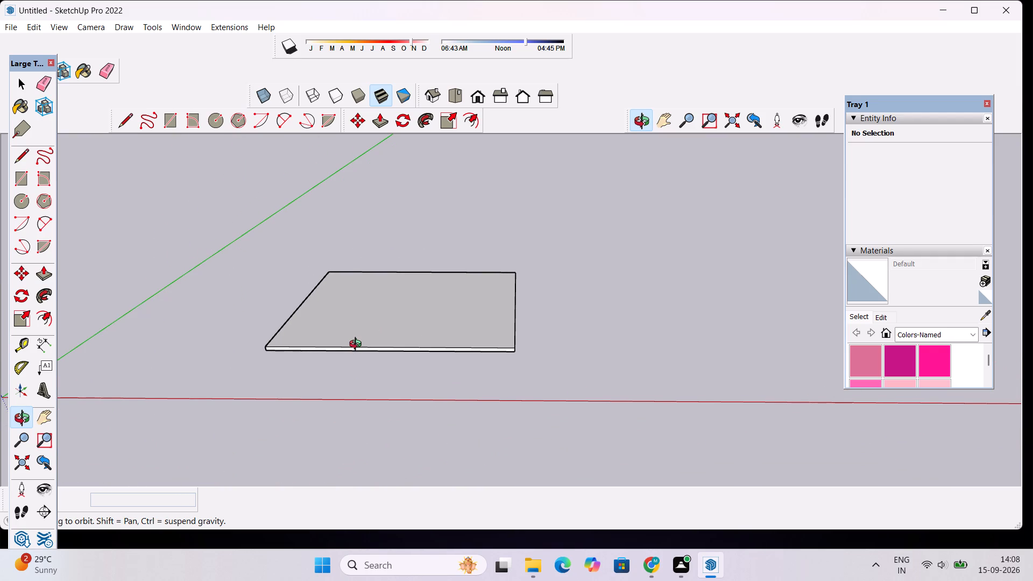
scroll(359, 345, "down", 4)
scroll(365, 344, "up", 3)
left_click_drag(384, 410, 387, 423)
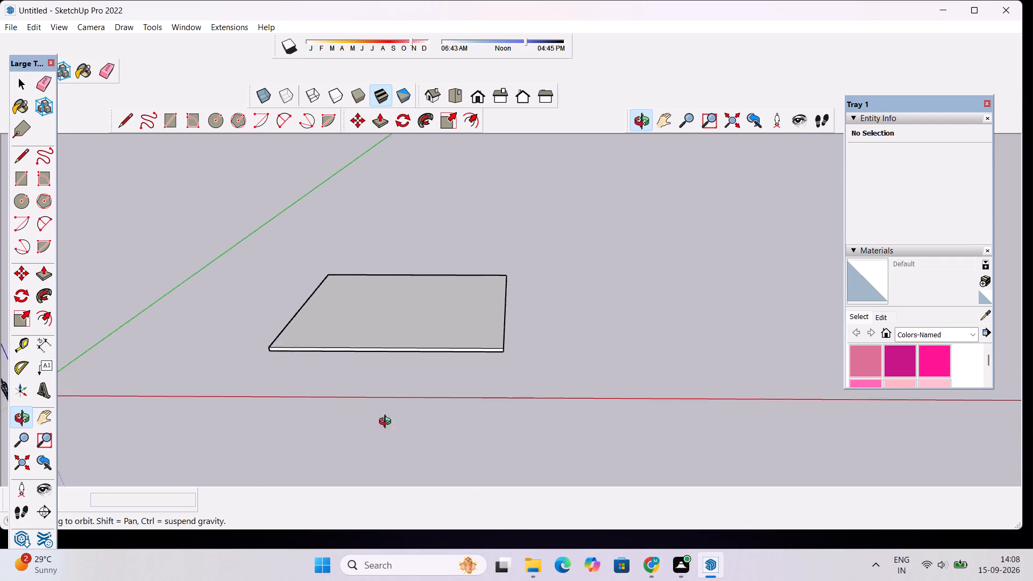
left_click_drag(387, 423, 391, 441)
scroll(391, 309, "up", 6)
left_click_drag(392, 323, 390, 389)
scroll(388, 384, "down", 5)
left_click_drag(459, 380, 428, 405)
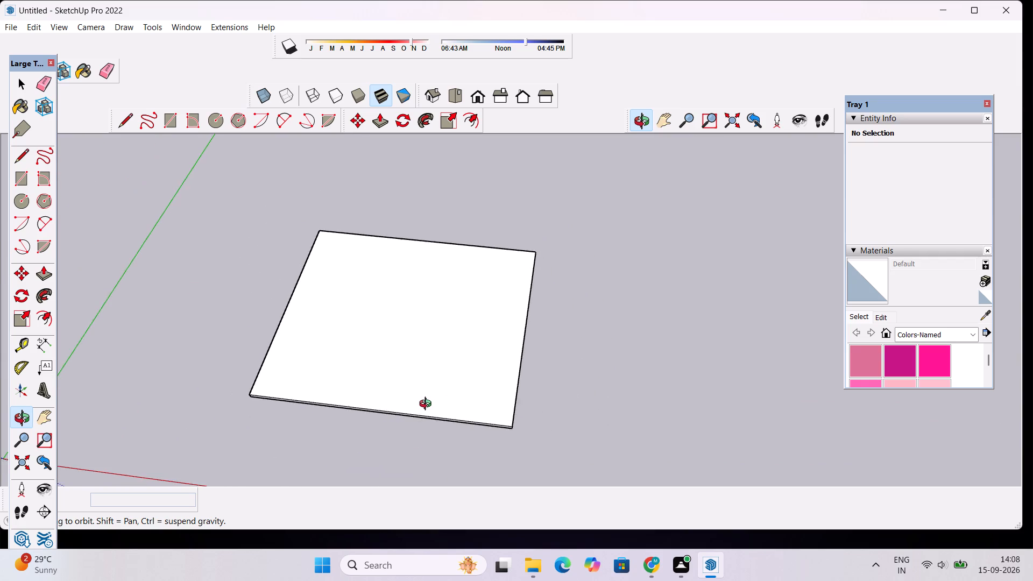
scroll(424, 393, "up", 3)
left_click_drag(406, 395, 465, 372)
scroll(465, 372, "down", 4)
left_click_drag(538, 402, 448, 399)
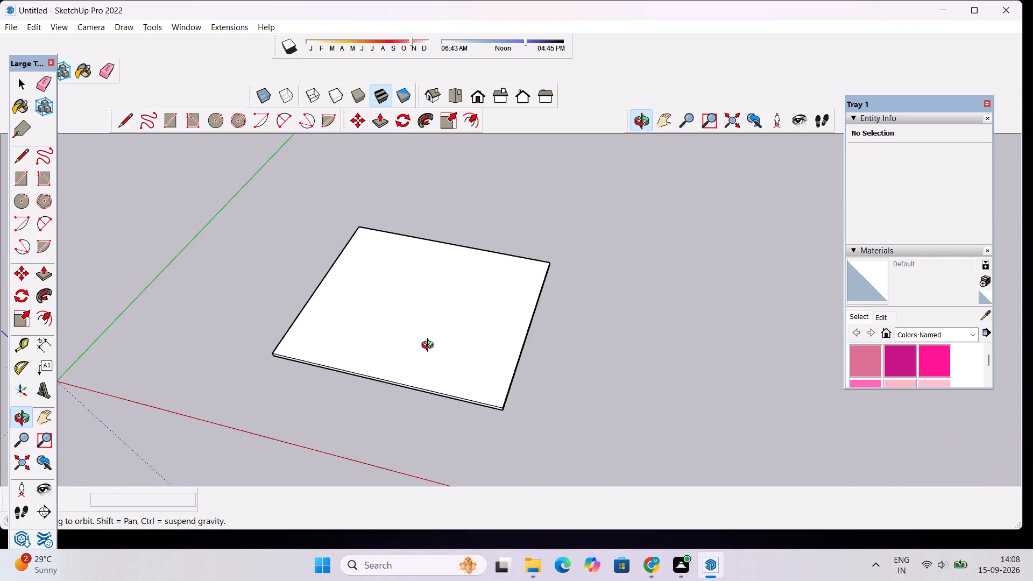
scroll(430, 346, "down", 4)
left_click_drag(447, 322, 465, 279)
left_click_drag(416, 352, 605, 364)
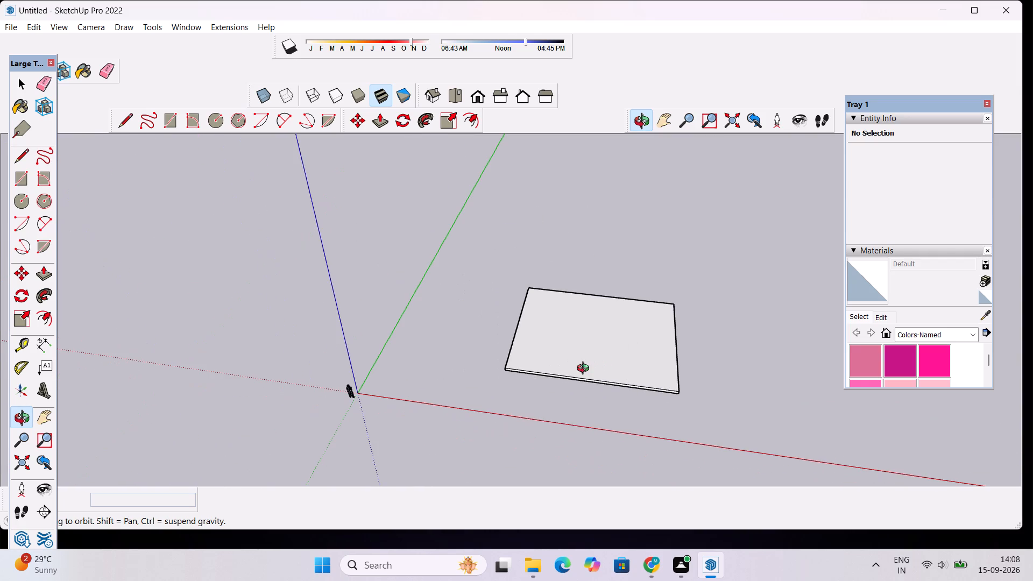
scroll(546, 374, "down", 1)
left_click_drag(543, 390, 555, 413)
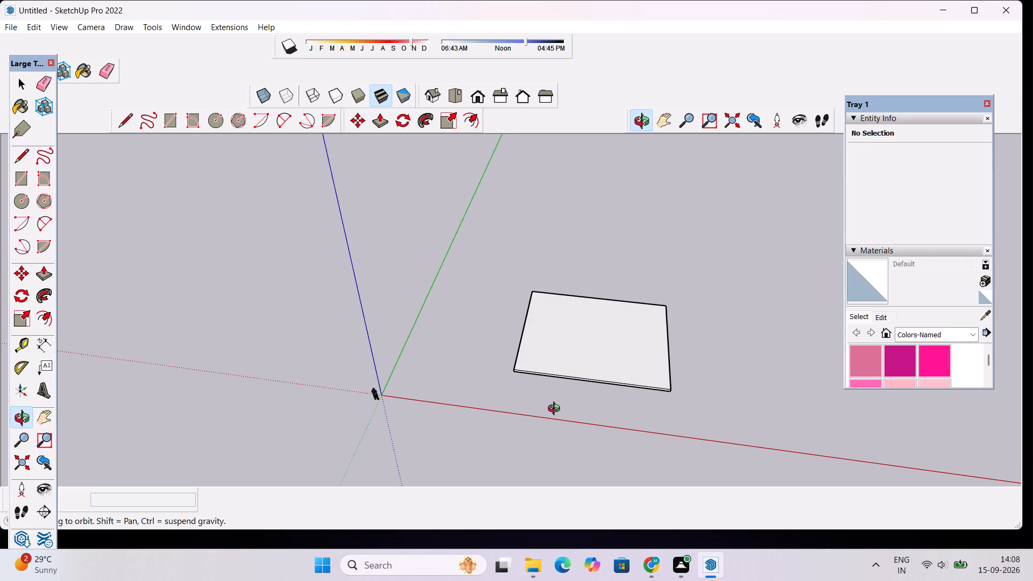
scroll(556, 398, "down", 2)
left_click_drag(562, 395, 553, 343)
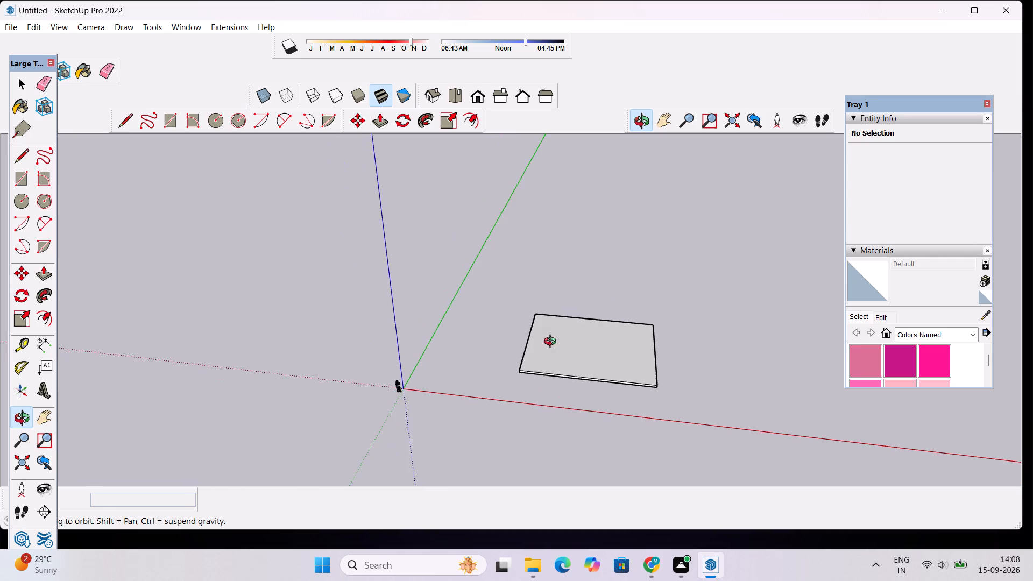
left_click_drag(553, 343, 638, 442)
scroll(639, 315, "down", 5)
left_click_drag(642, 365, 607, 276)
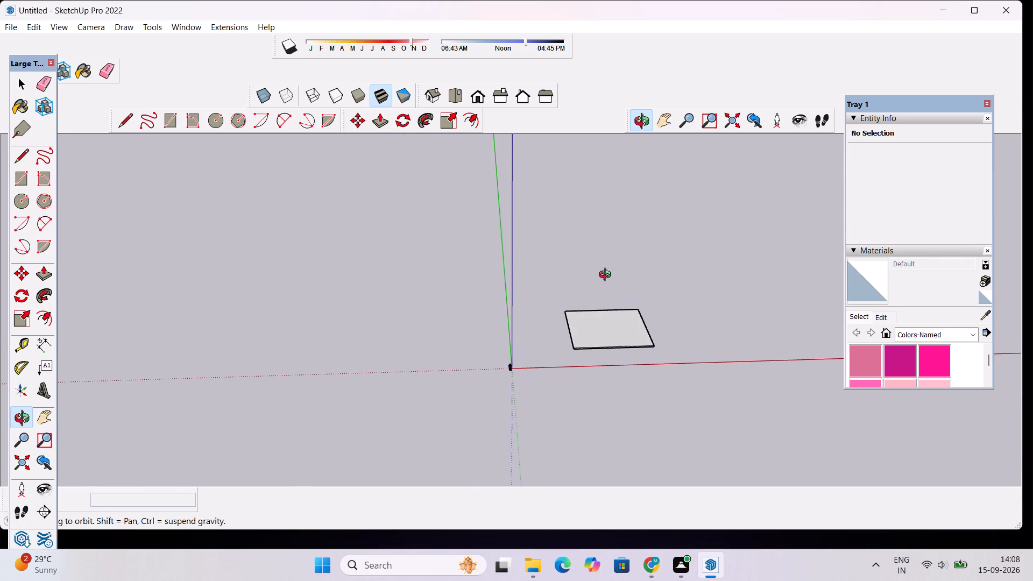
scroll(581, 377, "up", 3)
left_click_drag(567, 381, 574, 414)
left_click_drag(648, 314, 514, 338, "shift")
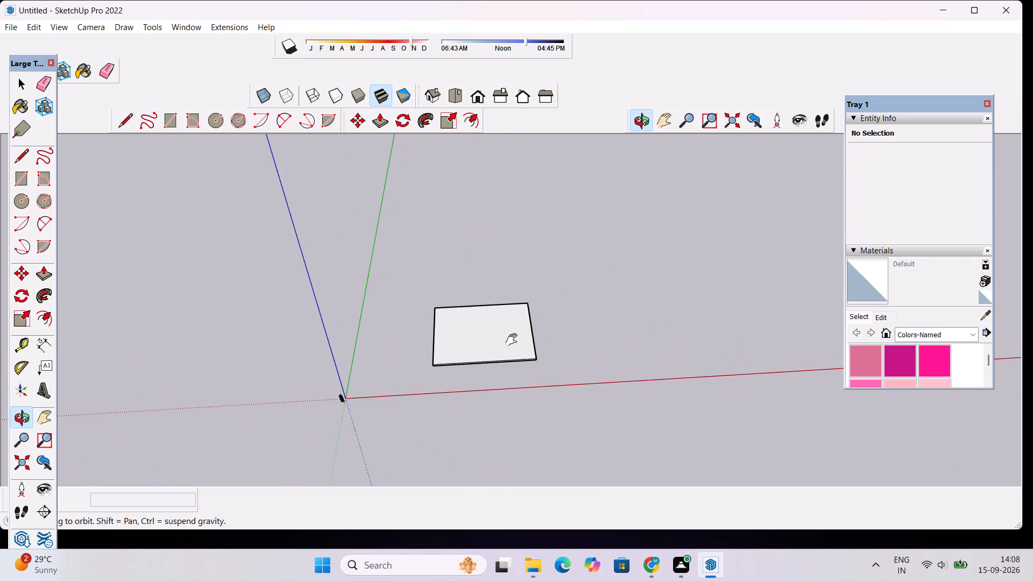
scroll(515, 355, "up", 4)
left_click_drag(563, 392, 586, 451)
scroll(500, 384, "down", 4)
scroll(500, 384, "up", 5)
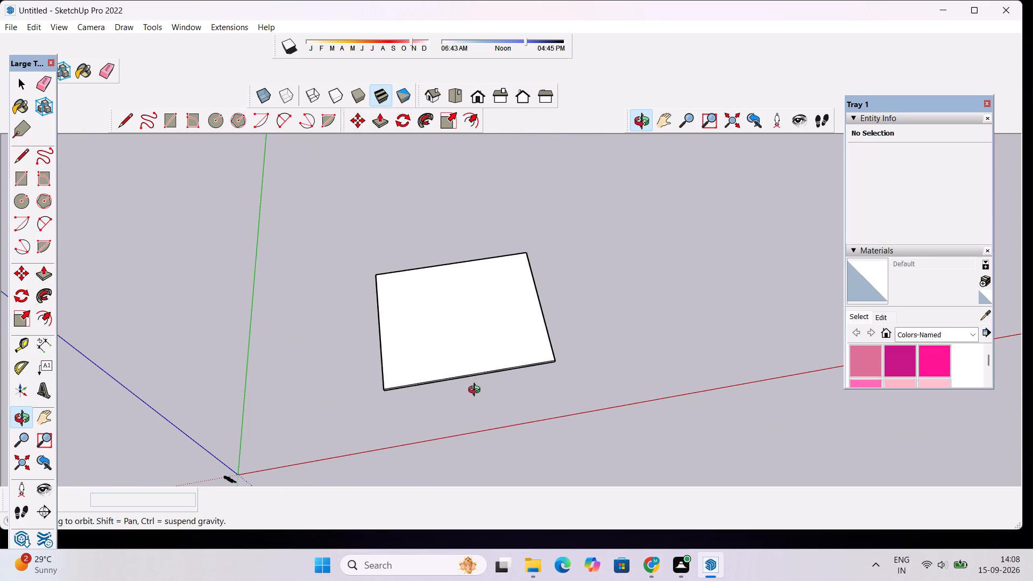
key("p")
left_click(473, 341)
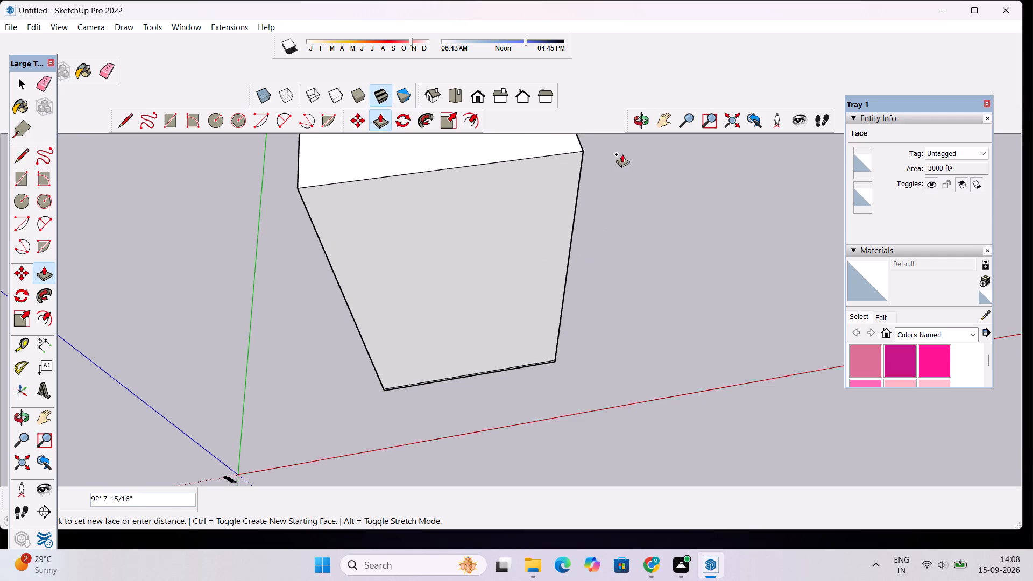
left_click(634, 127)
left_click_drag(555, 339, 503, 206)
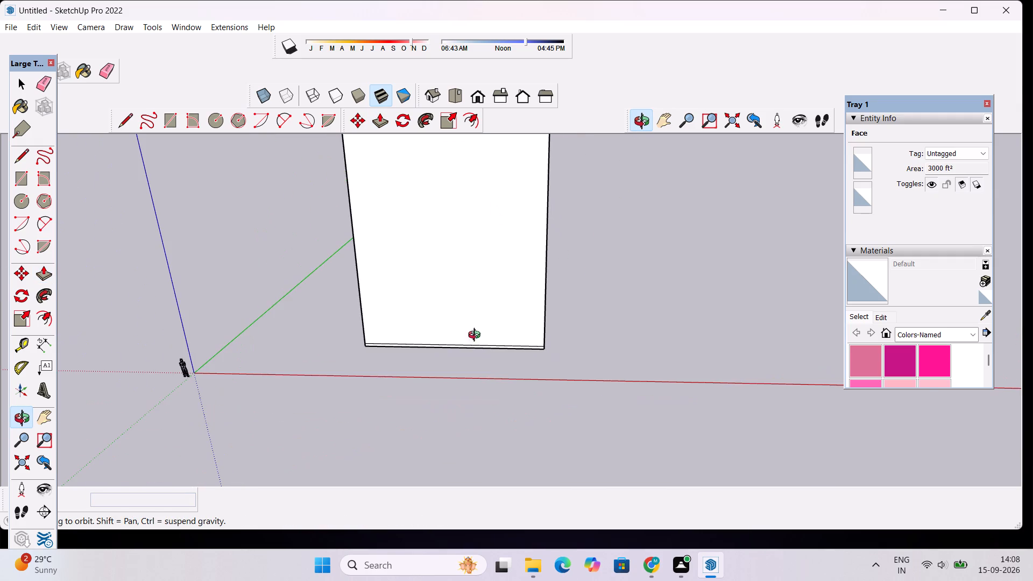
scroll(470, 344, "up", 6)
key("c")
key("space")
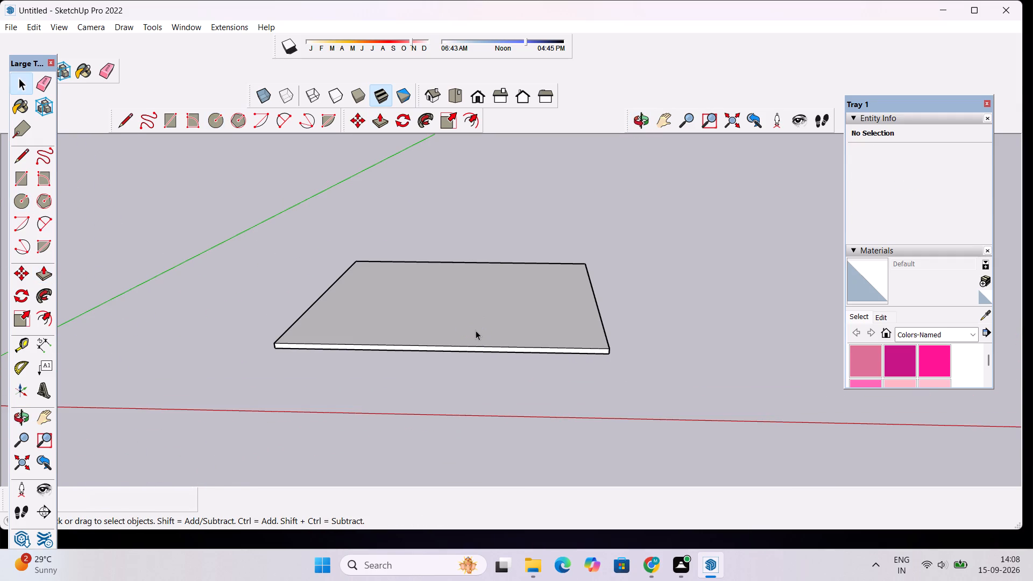
Push/pull the slab's top face slightly upward, giving a total thickness of about 1' 5".
left_click(475, 331)
key("p")
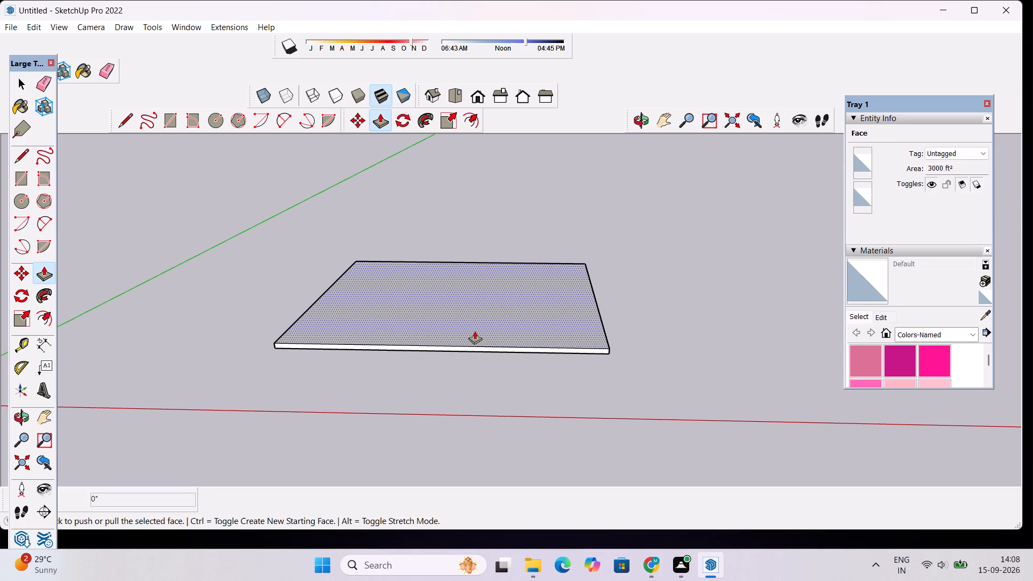
left_click(475, 331)
key("space")
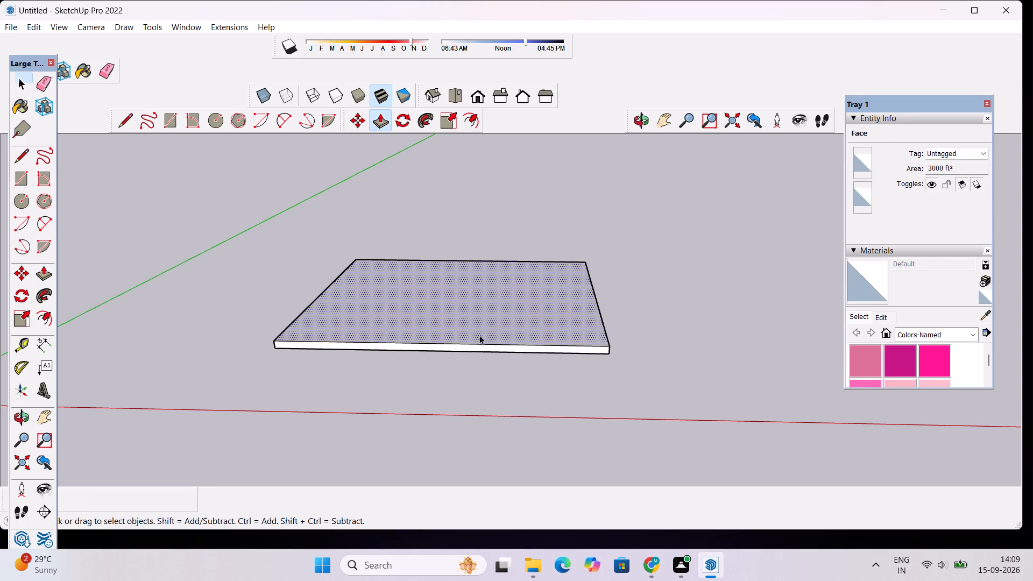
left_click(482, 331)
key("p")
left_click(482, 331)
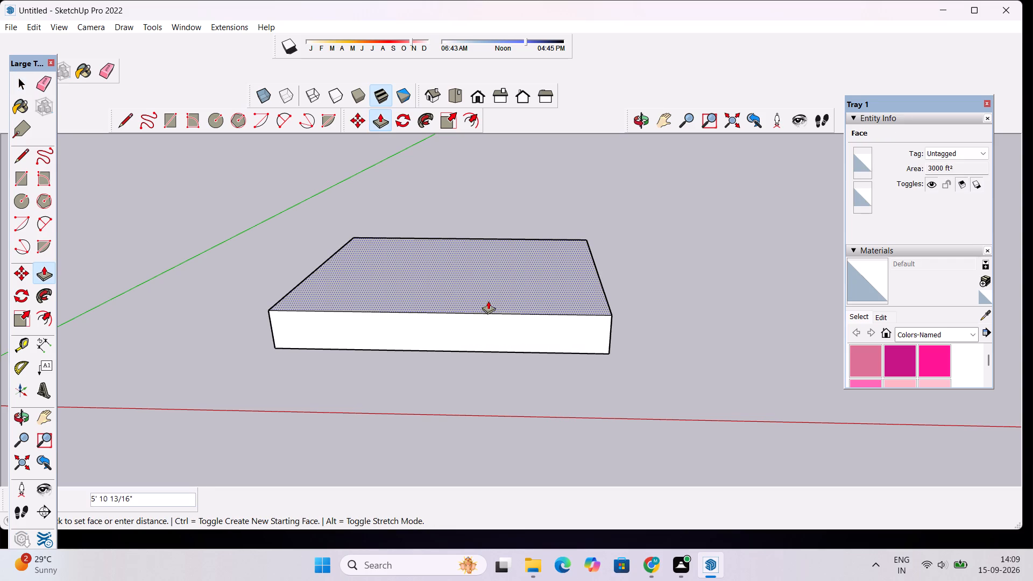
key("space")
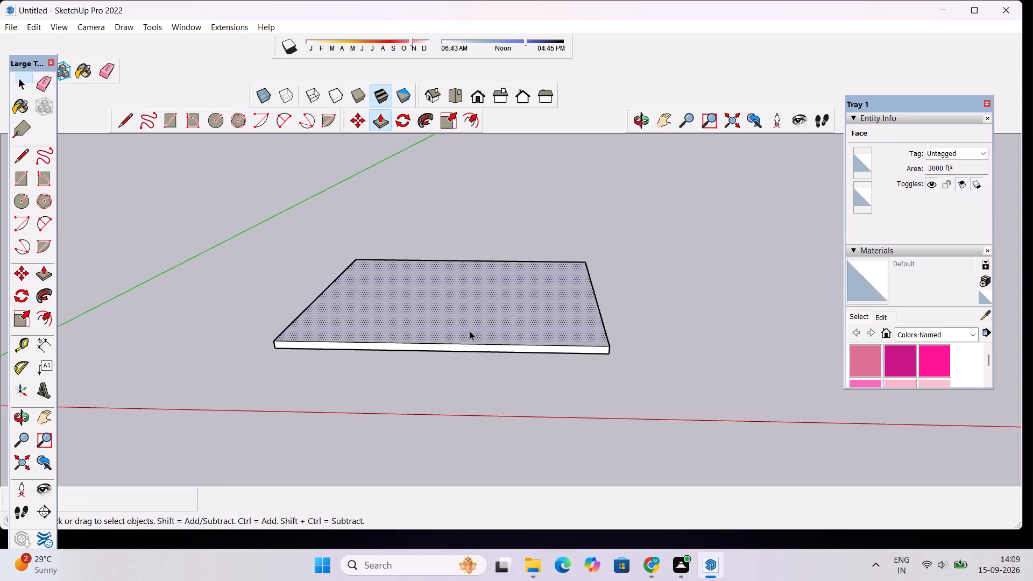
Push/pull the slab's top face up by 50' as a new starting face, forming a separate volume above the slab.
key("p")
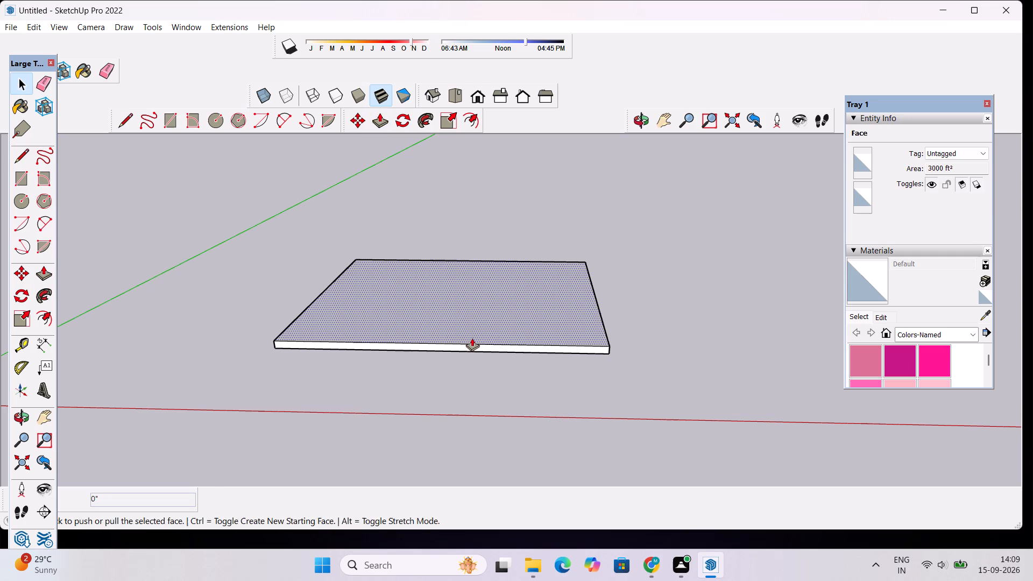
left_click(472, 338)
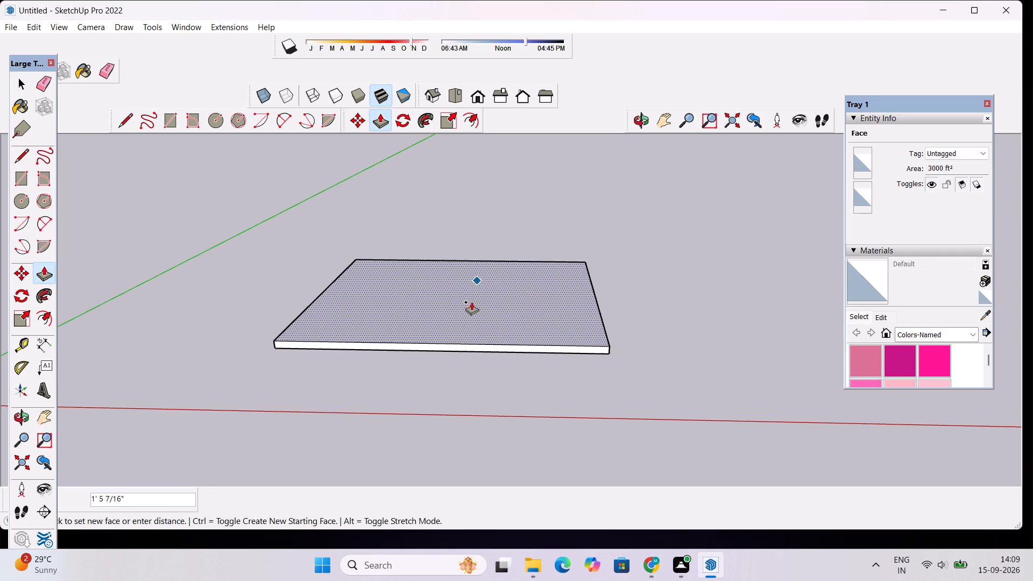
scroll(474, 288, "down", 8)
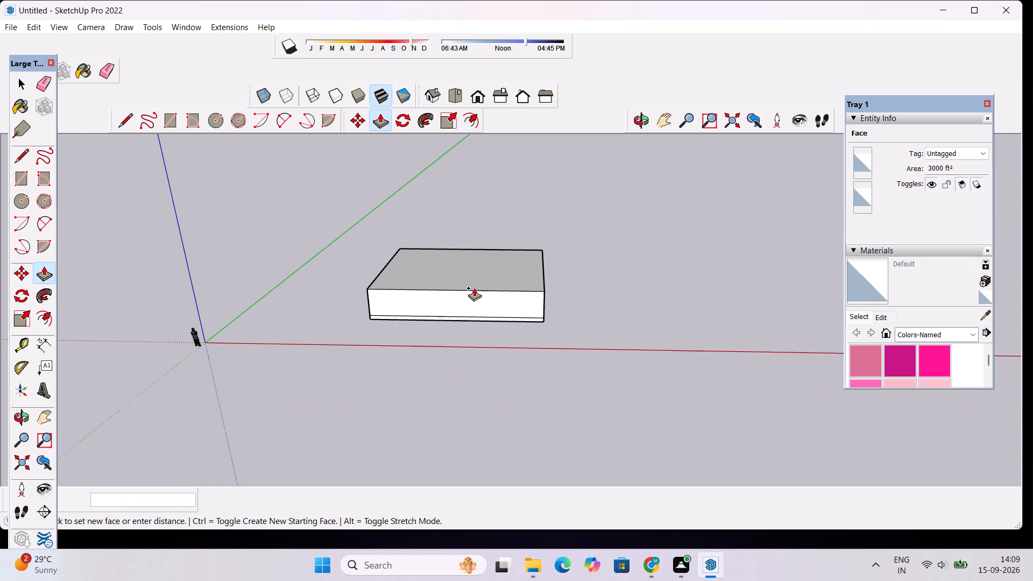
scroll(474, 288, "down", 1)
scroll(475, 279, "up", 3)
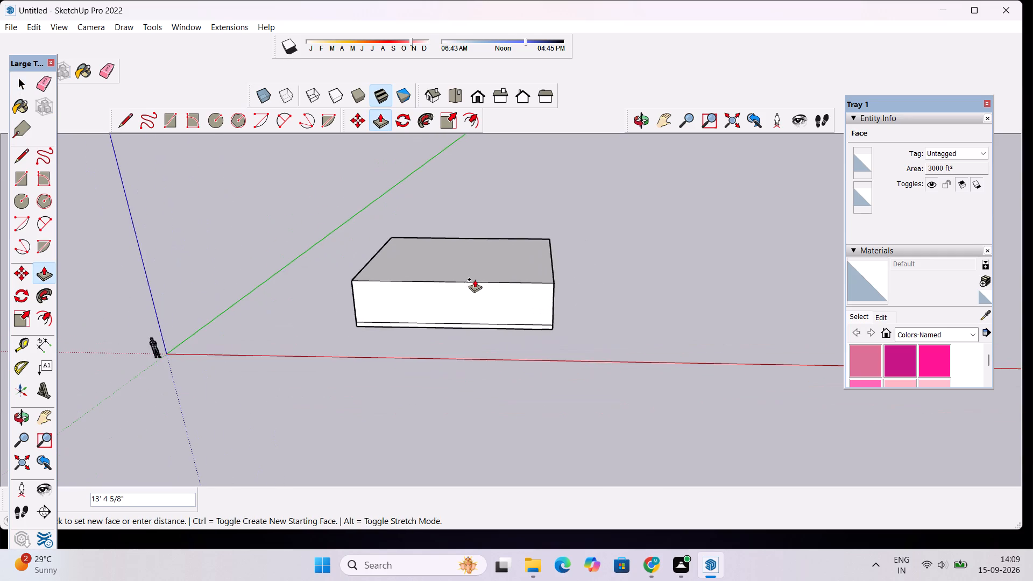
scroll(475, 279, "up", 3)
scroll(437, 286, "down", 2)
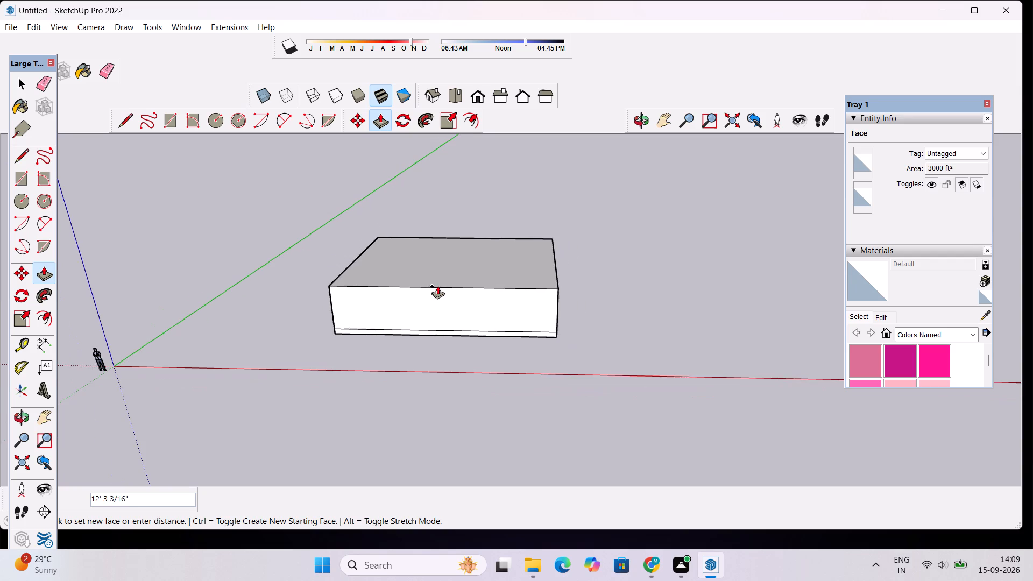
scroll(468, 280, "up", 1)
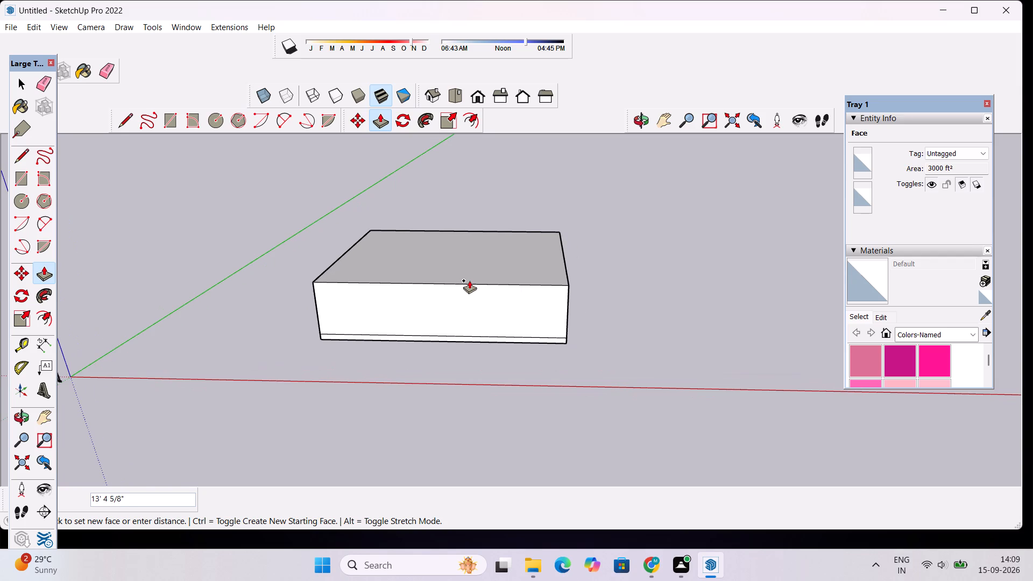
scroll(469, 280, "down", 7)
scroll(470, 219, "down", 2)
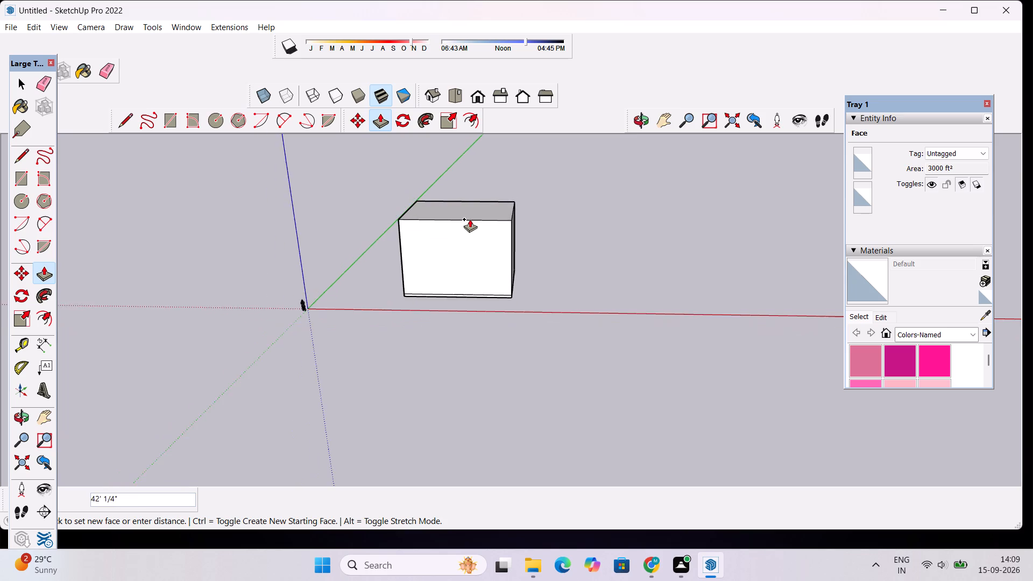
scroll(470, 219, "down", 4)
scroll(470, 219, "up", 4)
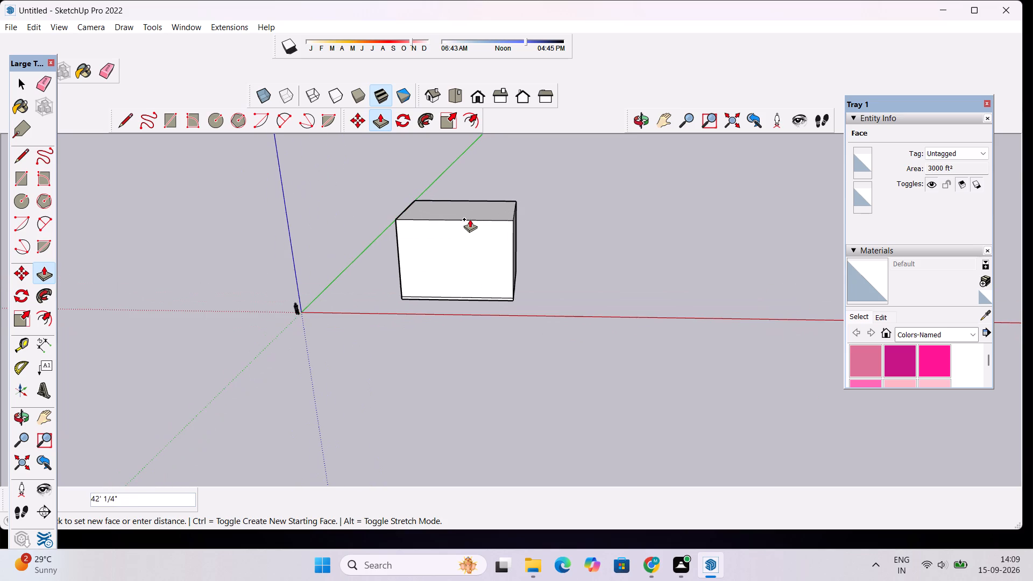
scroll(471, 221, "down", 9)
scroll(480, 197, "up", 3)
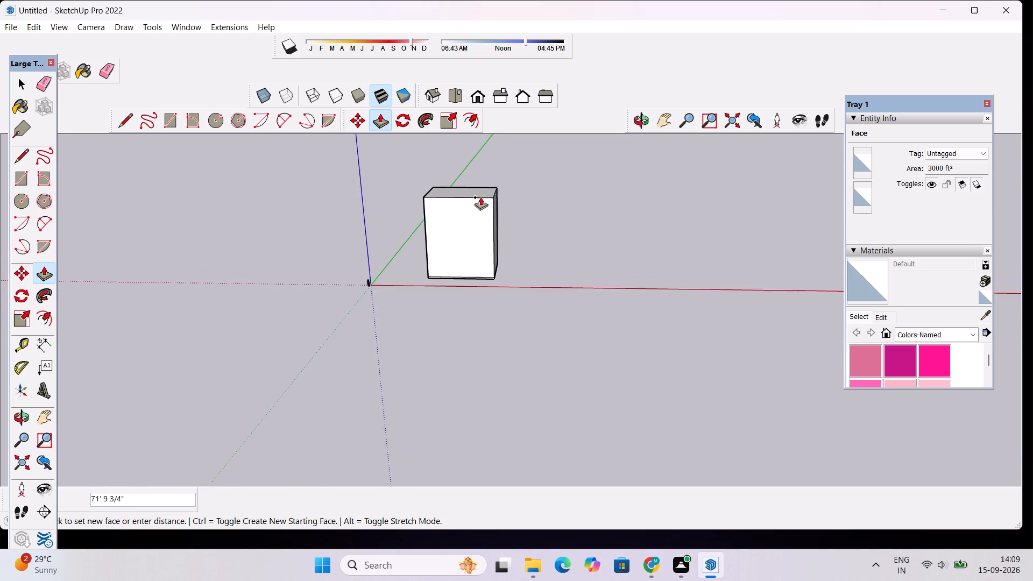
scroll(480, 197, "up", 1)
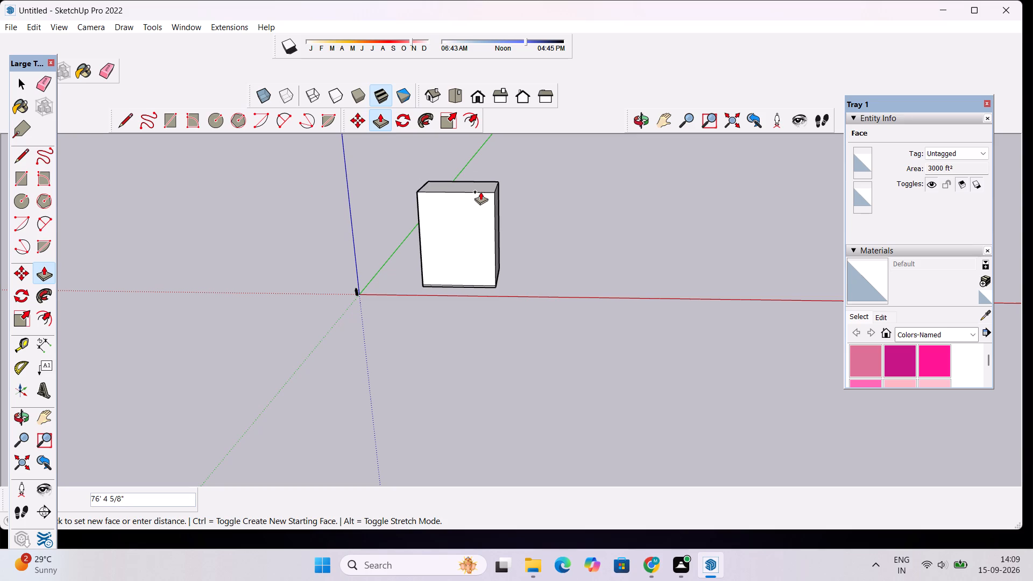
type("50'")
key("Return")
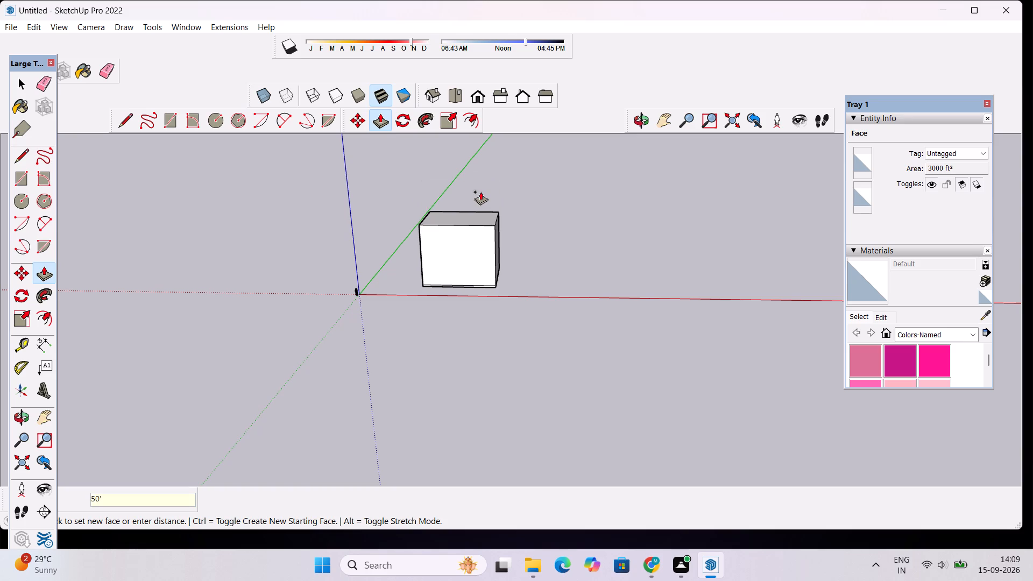
Examine the tall volume's proportions and its junction with the base slab from eye-level and oblique angles.
left_click(643, 122)
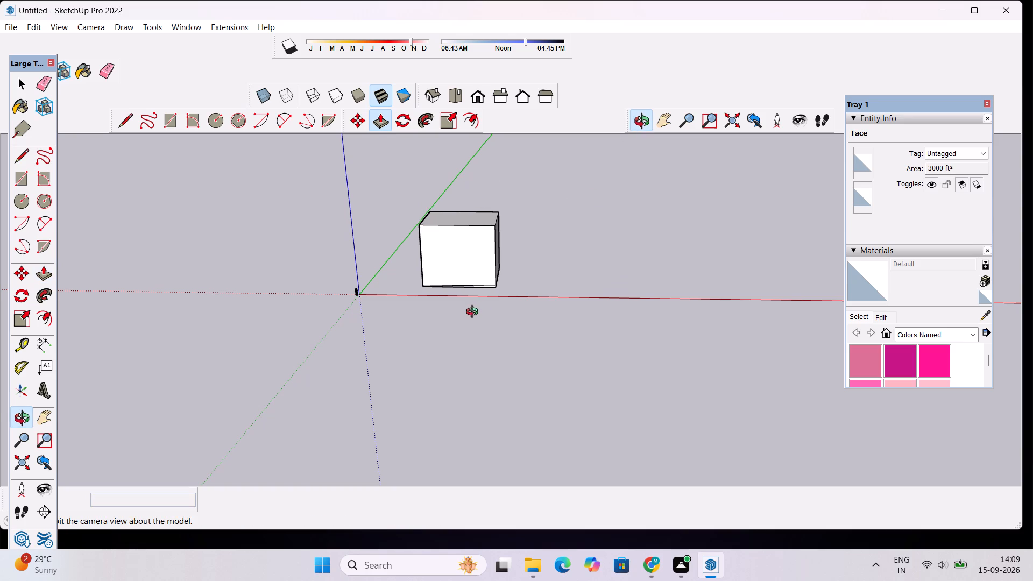
left_click_drag(485, 278, 528, 185)
scroll(473, 265, "up", 13)
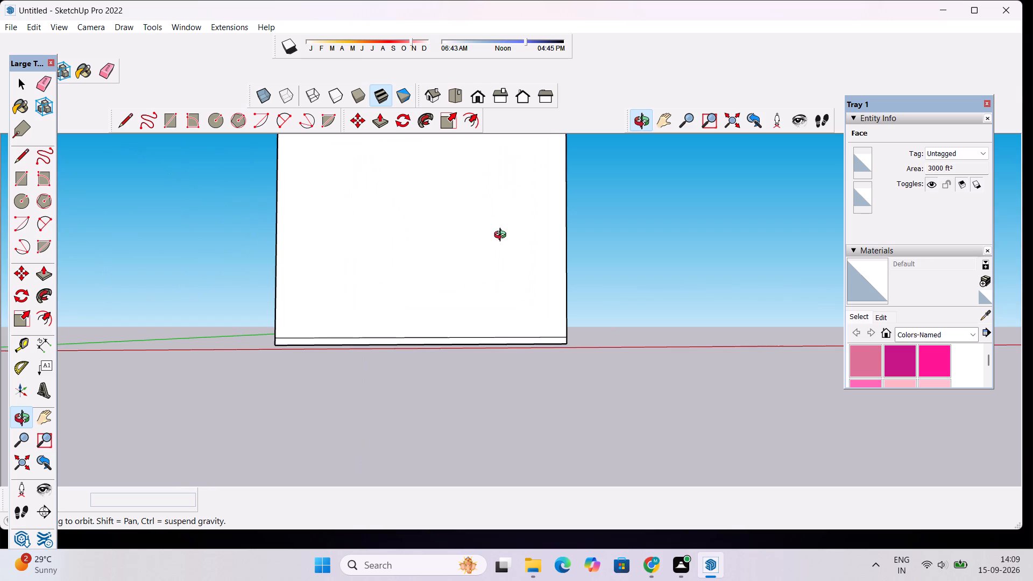
left_click_drag(503, 237, 451, 342)
scroll(449, 326, "down", 12)
left_click_drag(422, 343, 459, 279)
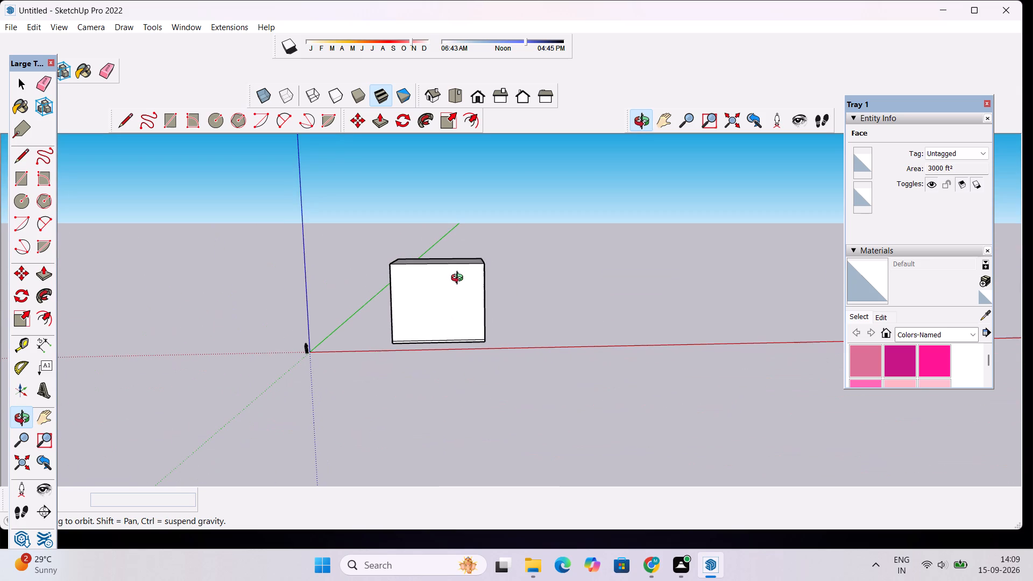
scroll(459, 279, "up", 2)
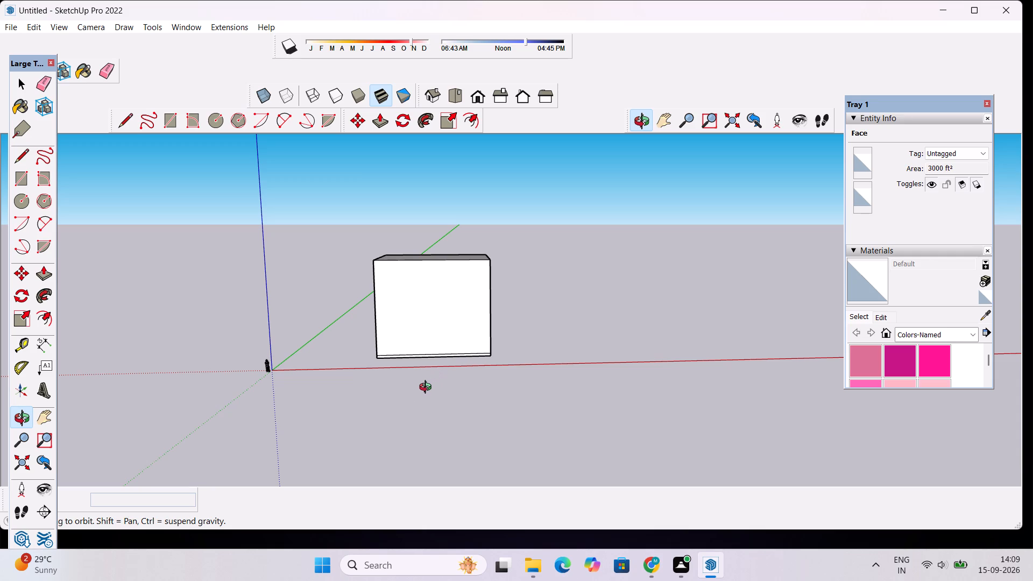
scroll(451, 339, "down", 4)
left_click_drag(490, 352, 465, 357)
scroll(439, 345, "up", 3)
left_click_drag(439, 345, 456, 339)
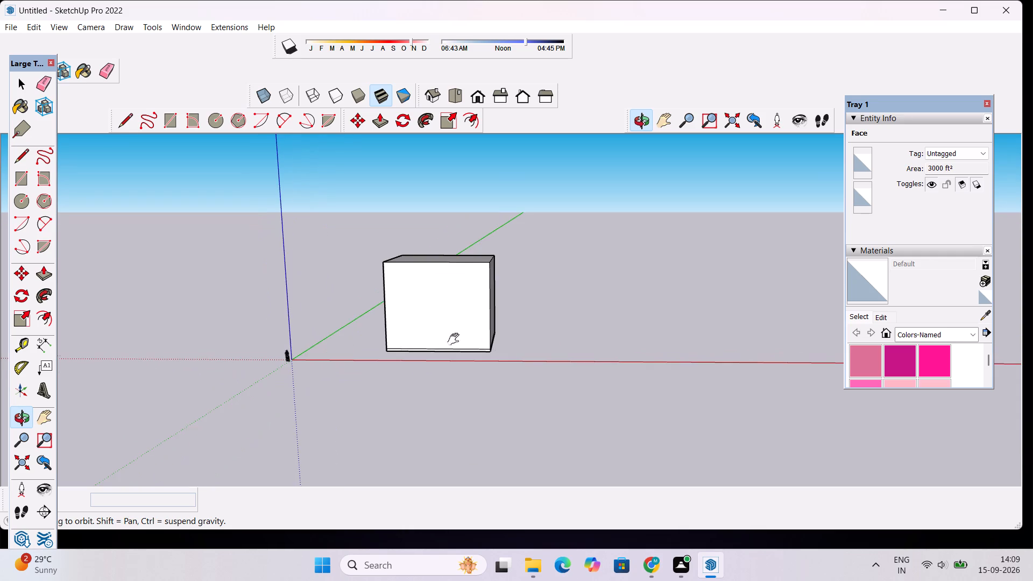
left_click_drag(456, 339, 493, 320)
scroll(493, 320, "up", 4, "shift")
left_click_drag(493, 330, 491, 352, "shift")
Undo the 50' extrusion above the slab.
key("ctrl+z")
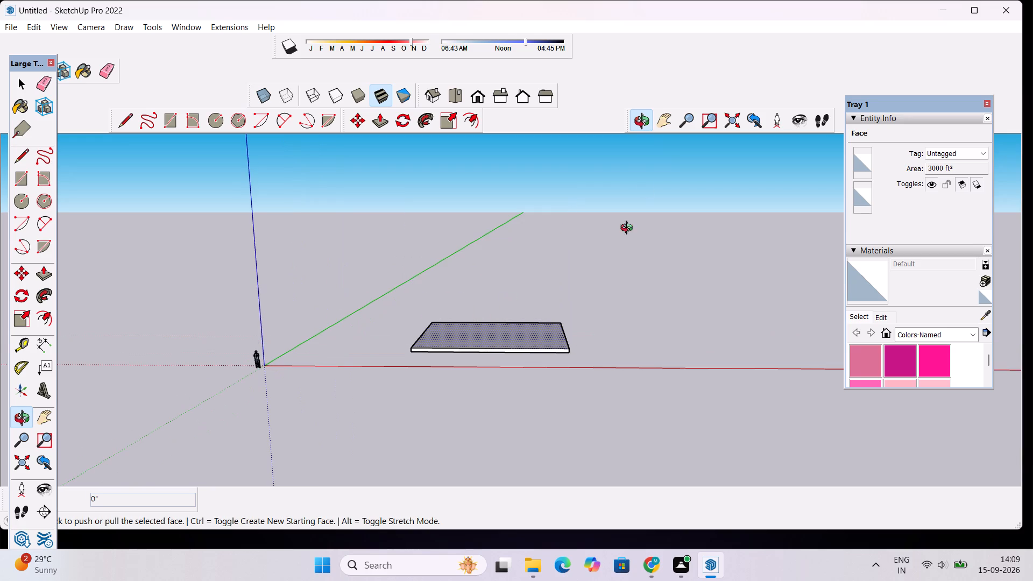
Push/pull the slab's narrow side face at the far end along the red axis outward by 10'.
left_click_drag(580, 370, 462, 348)
scroll(541, 358, "up", 7)
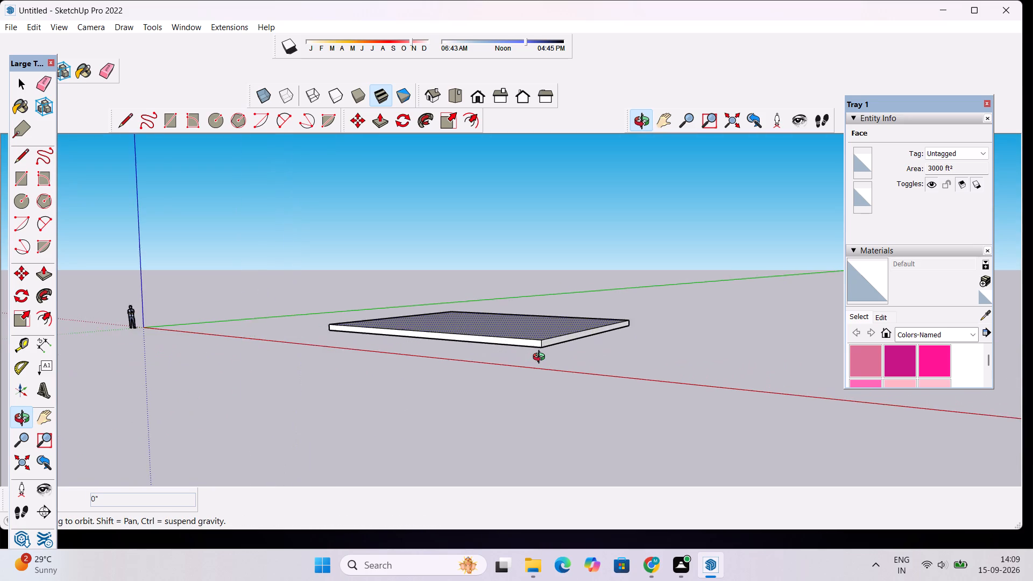
left_click_drag(605, 364, 504, 417)
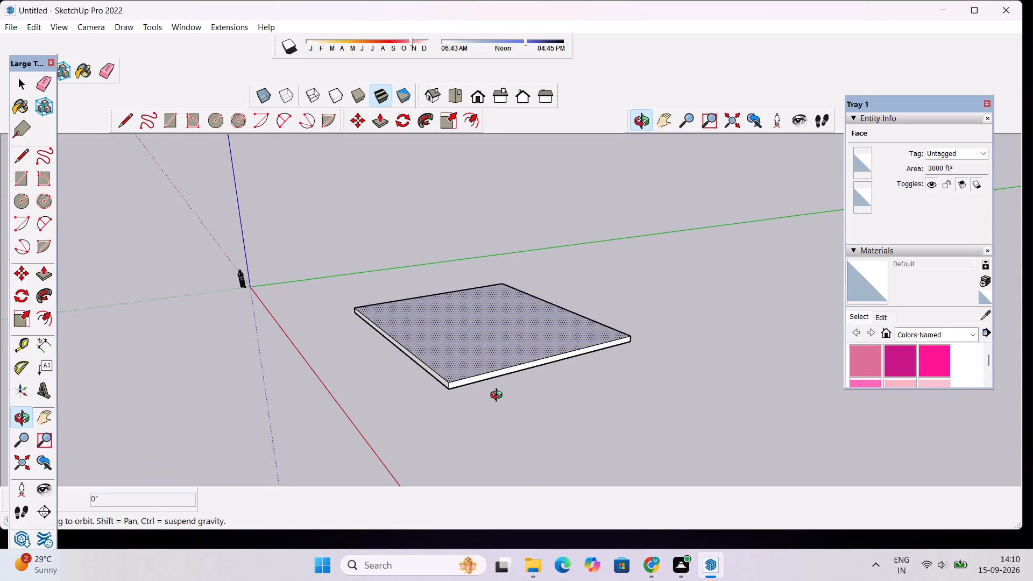
key("p")
key("space")
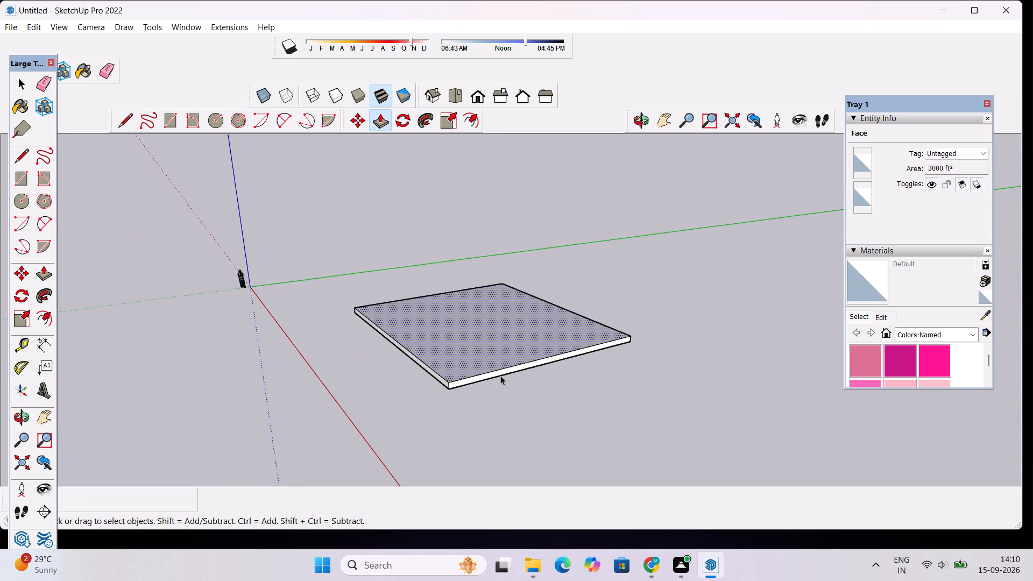
left_click(501, 371)
left_click(501, 372)
key("p")
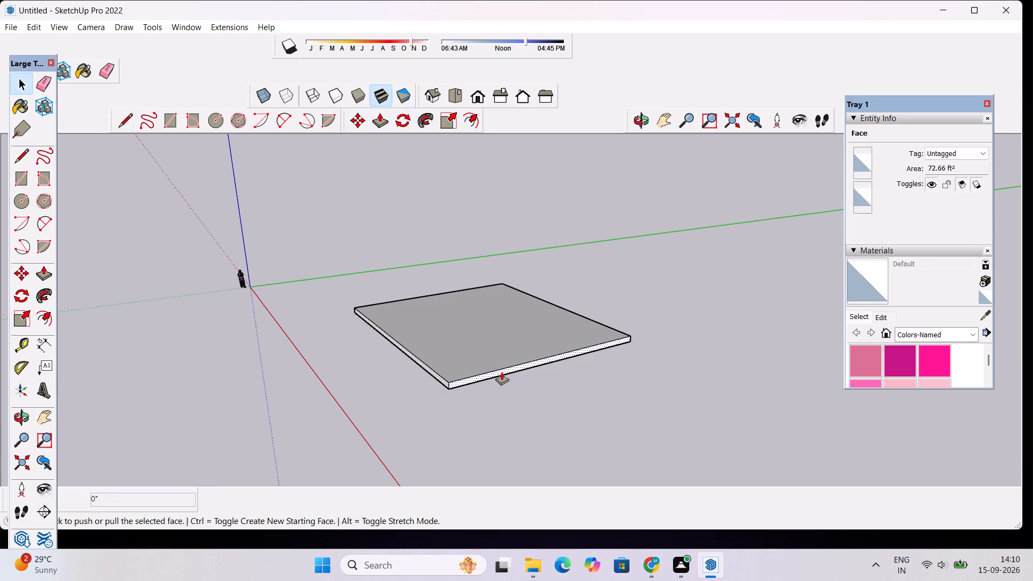
left_click(501, 372)
scroll(541, 382, "down", 5)
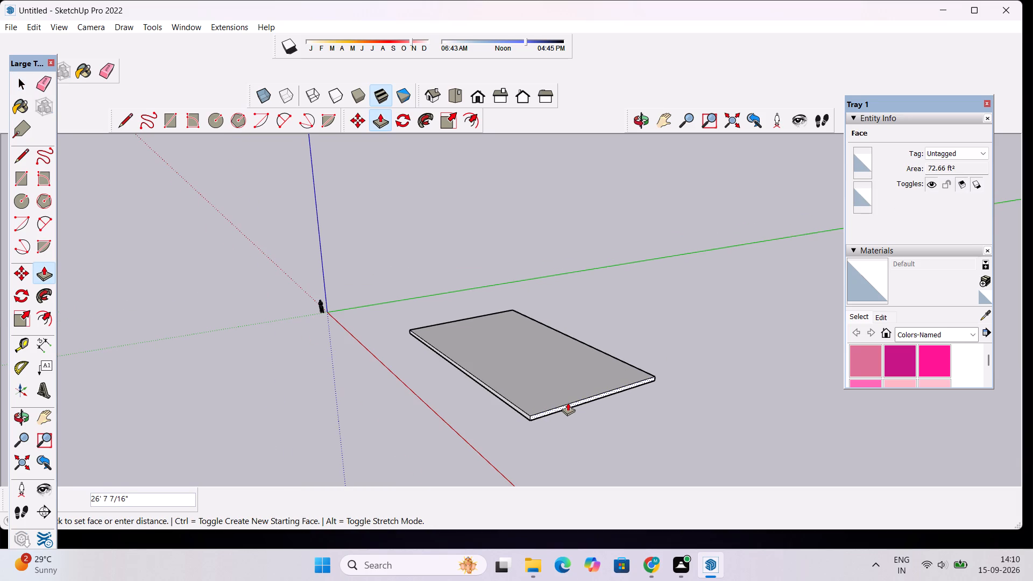
type("10'")
key("Return")
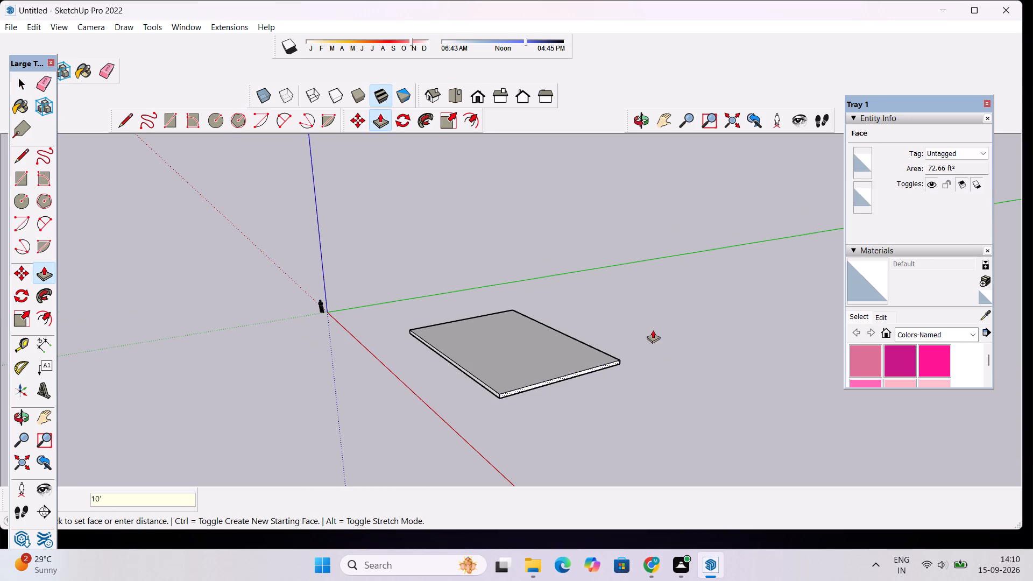
Push/pull the slab's long side face farthest along the green axis outward by 5'.
left_click(635, 119)
left_click_drag(658, 254, 440, 265)
scroll(562, 414, "up", 3)
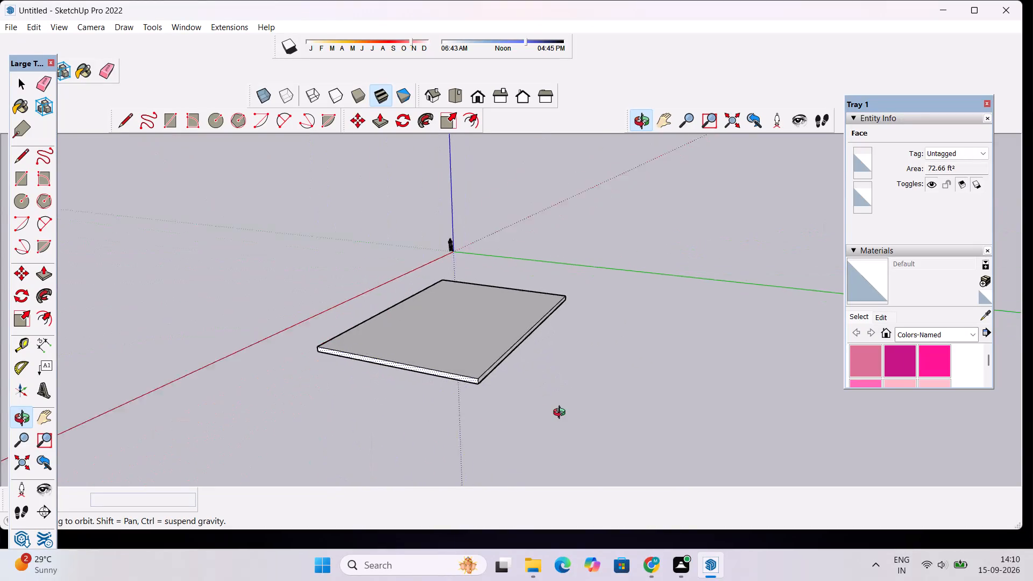
scroll(562, 414, "up", 3)
left_click_drag(551, 376, 491, 370)
scroll(457, 318, "up", 3)
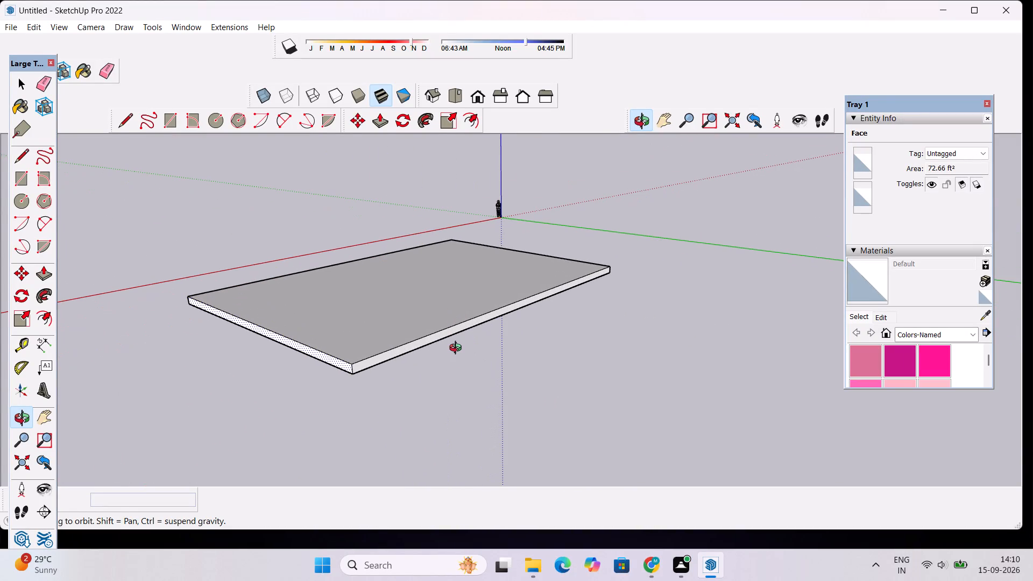
key("p")
key("space")
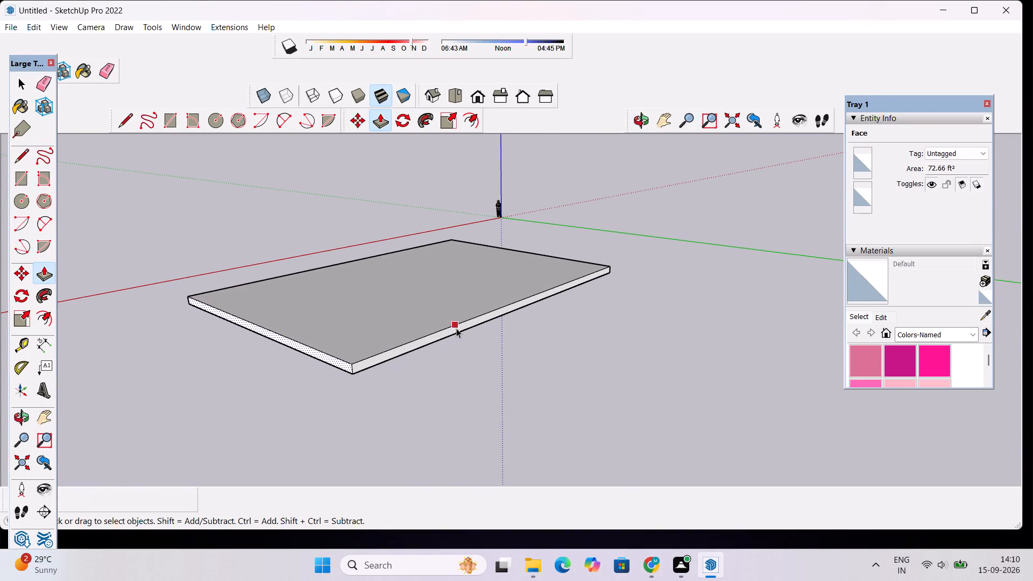
left_click(457, 329)
key("p")
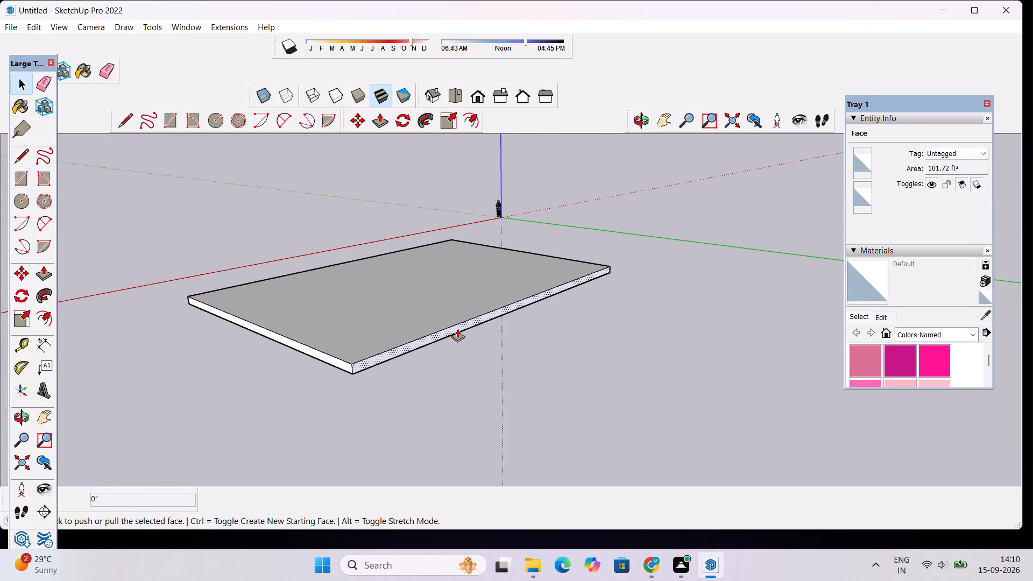
left_click(457, 329)
type("5'")
key("Return")
scroll(503, 330, "down", 7)
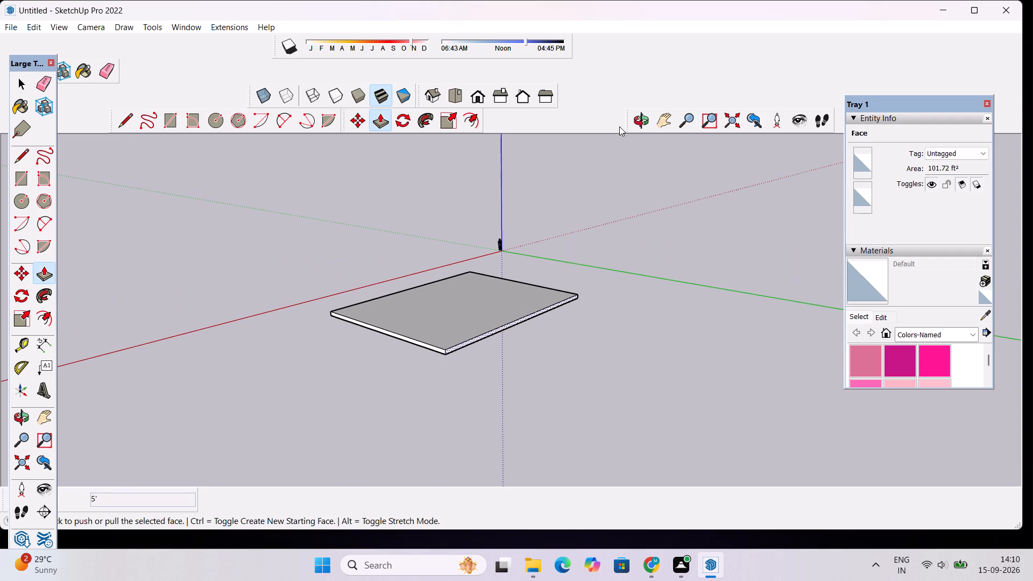
Push/pull the enlarged slab's top face upward by 99' to form a tall volume above the slab.
left_click(636, 126)
left_click_drag(475, 299, 889, 279)
scroll(480, 337, "up", 3)
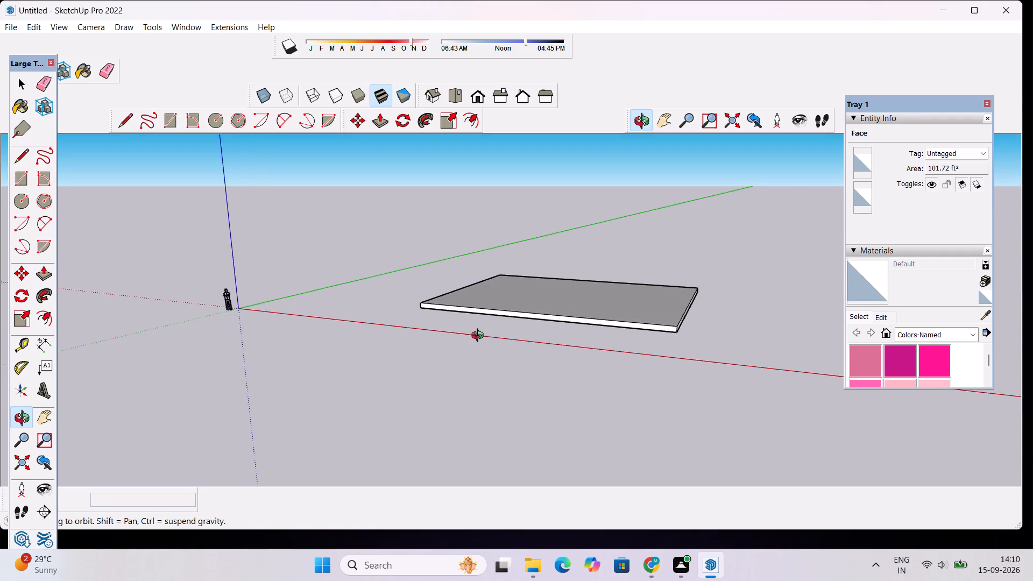
left_click_drag(476, 345, 553, 442)
scroll(578, 365, "down", 5)
left_click_drag(604, 309, 542, 328)
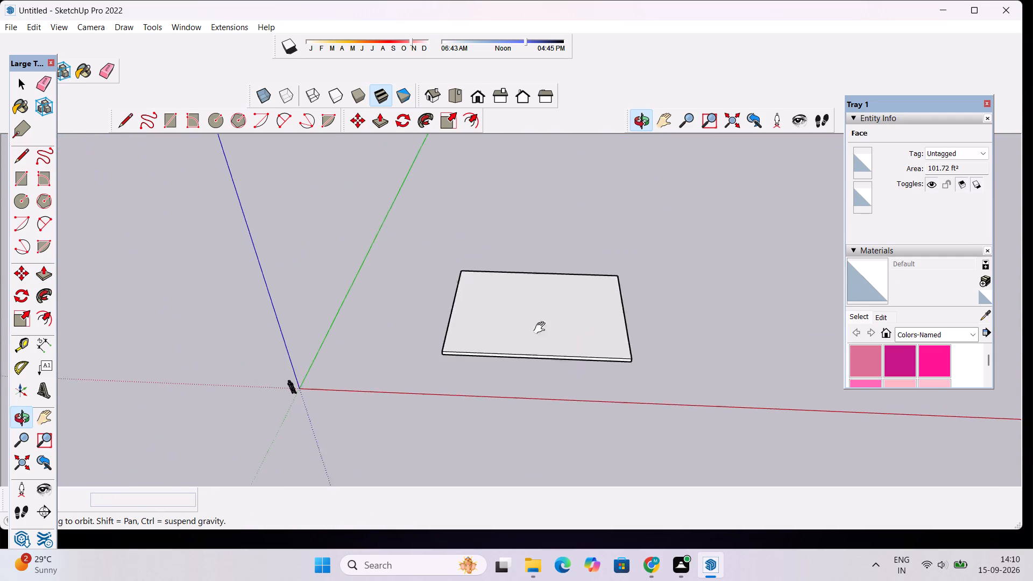
left_click_drag(542, 328, 533, 332)
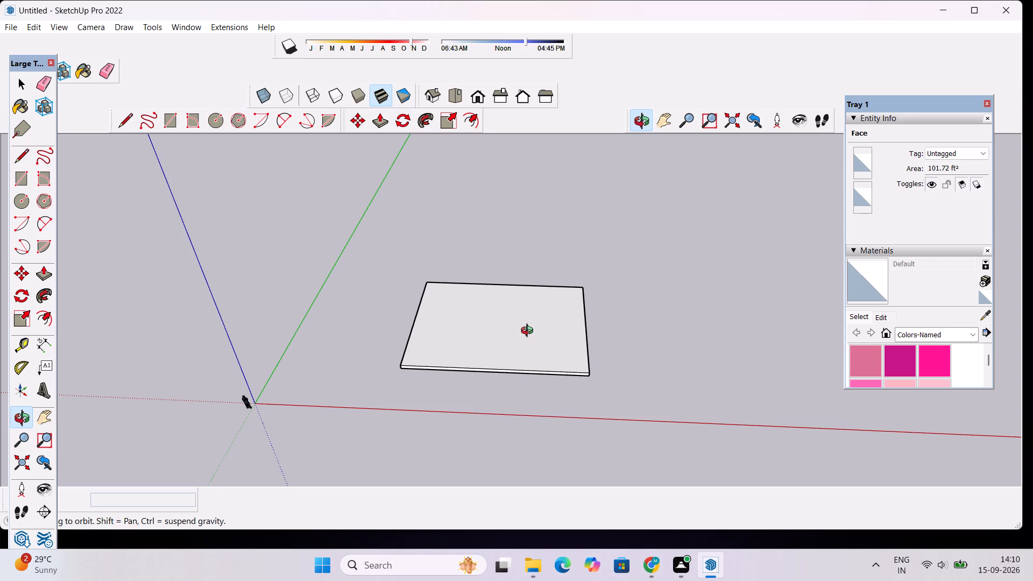
scroll(482, 352, "down", 2)
left_click_drag(480, 355, 483, 314)
left_click_drag(483, 313, 494, 346)
key("p")
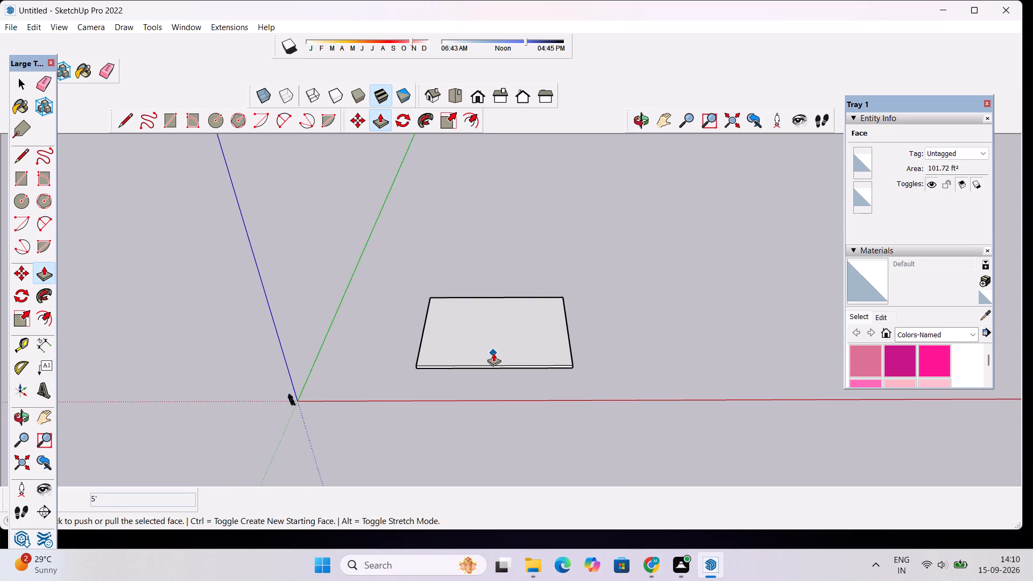
key("space")
left_click(493, 352)
key("p")
left_click(493, 352)
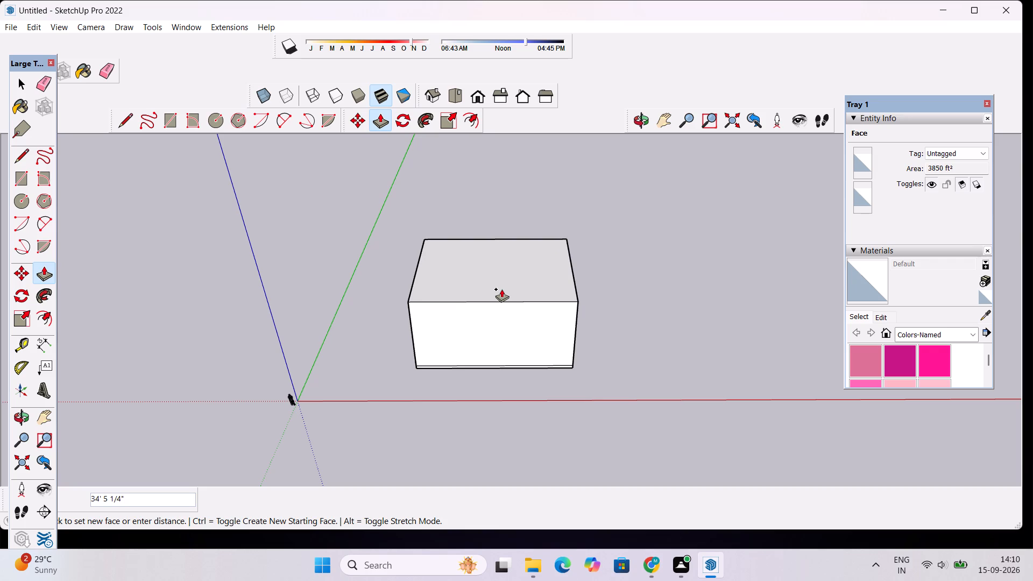
scroll(499, 286, "down", 3)
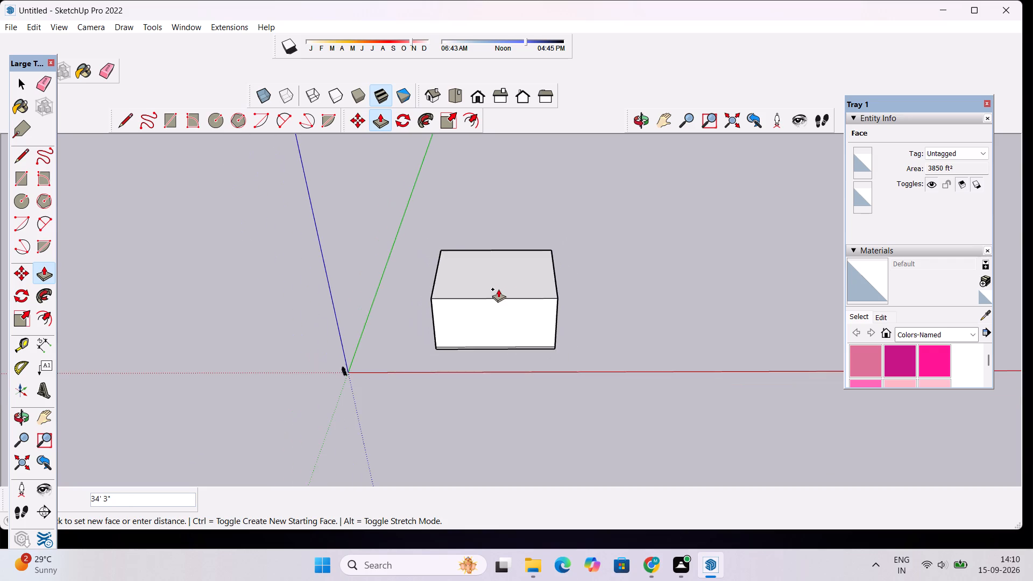
scroll(499, 272, "down", 7)
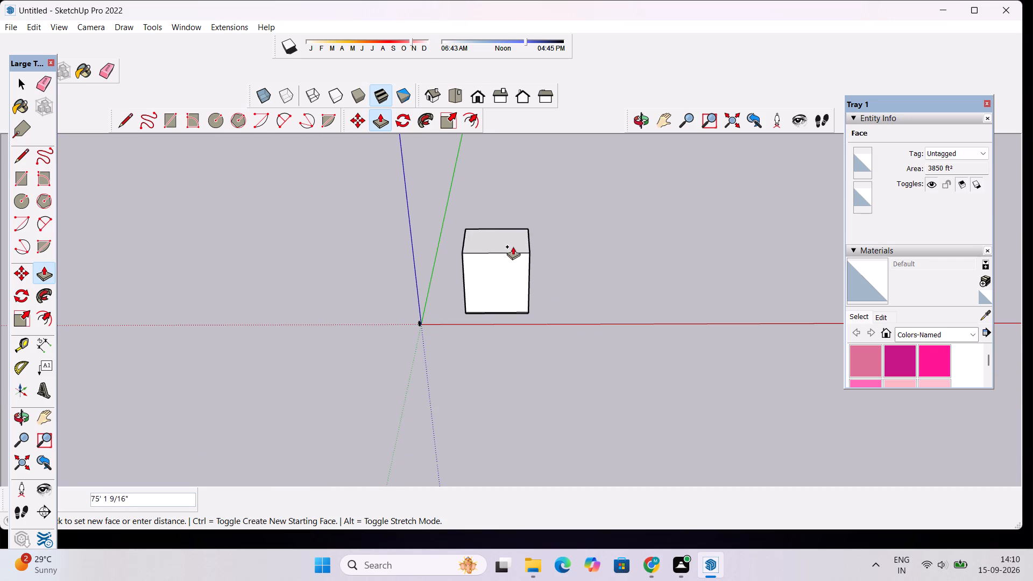
scroll(516, 228, "up", 2)
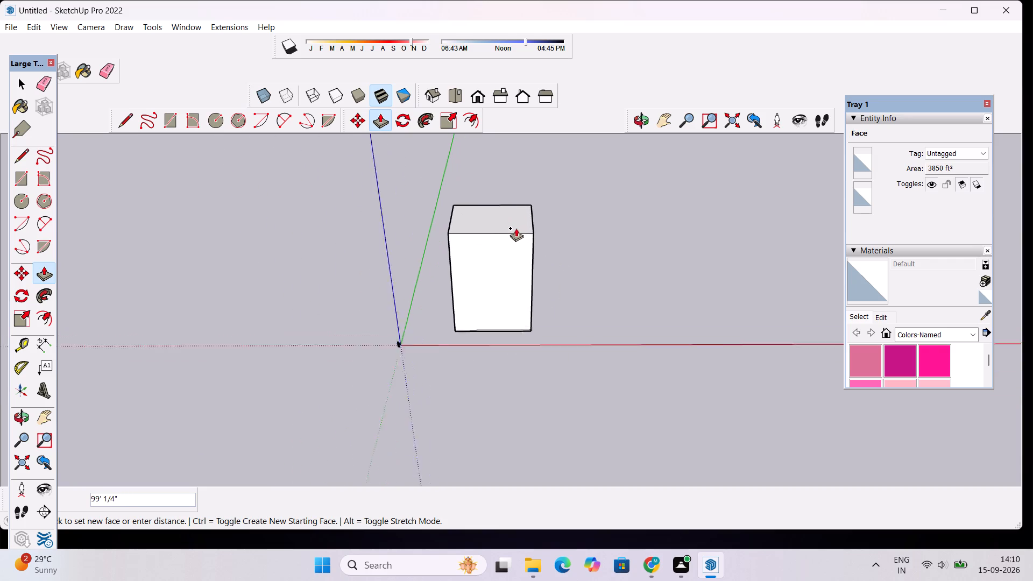
scroll(516, 228, "up", 1)
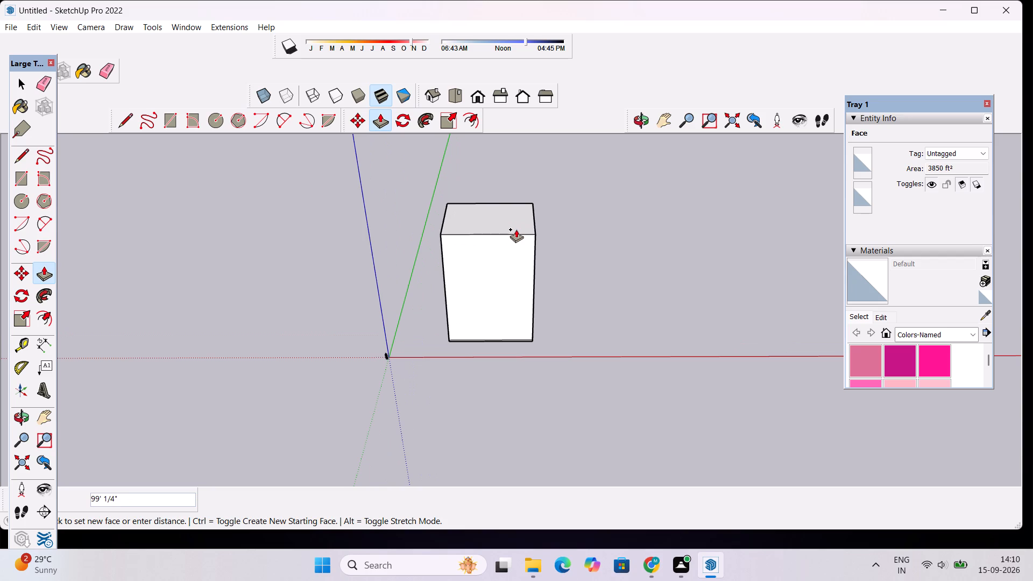
type("99")
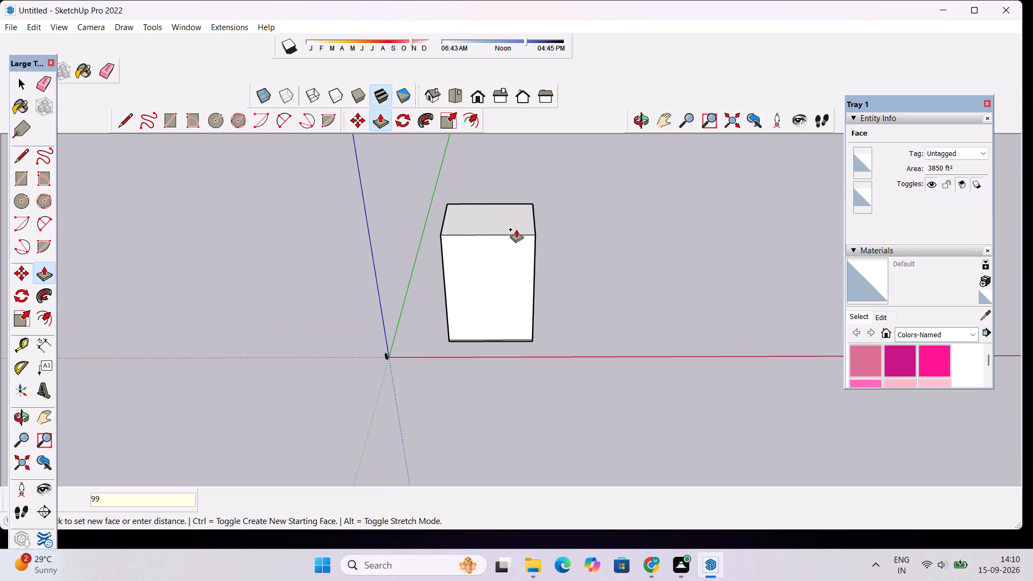
key("apostrophe")
key("Return")
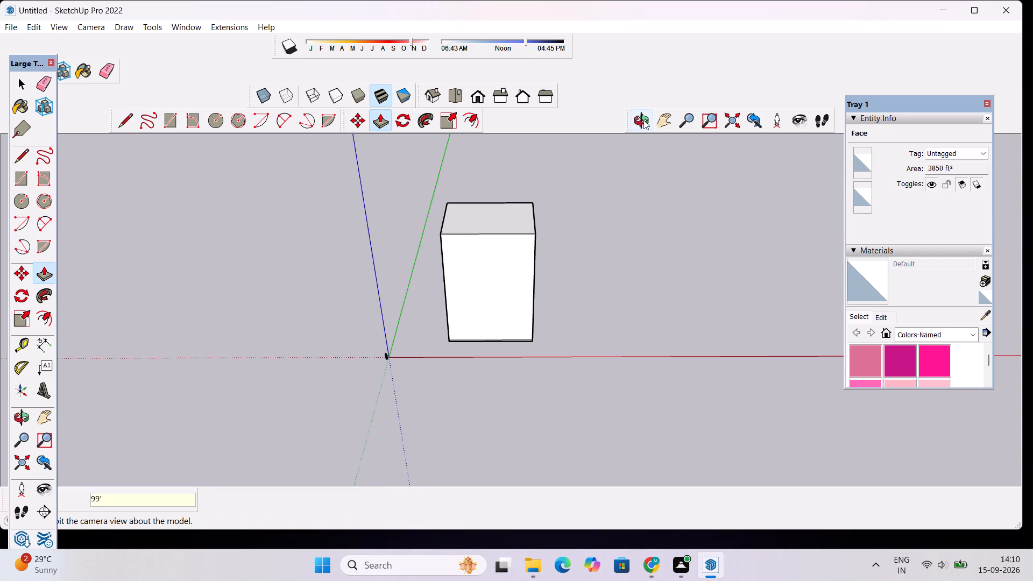
Push/pull the tall volume's narrow side face at the far end along the red axis outward by 5'.
left_click(643, 120)
left_click_drag(640, 239, 705, 169)
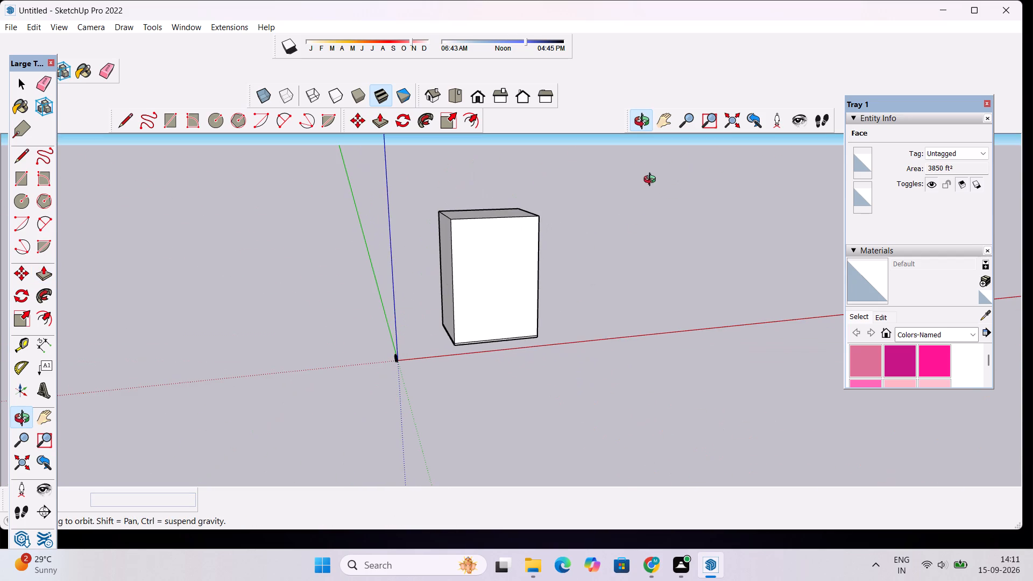
scroll(571, 250, "down", 3)
left_click_drag(571, 289, 388, 281)
scroll(548, 280, "up", 5)
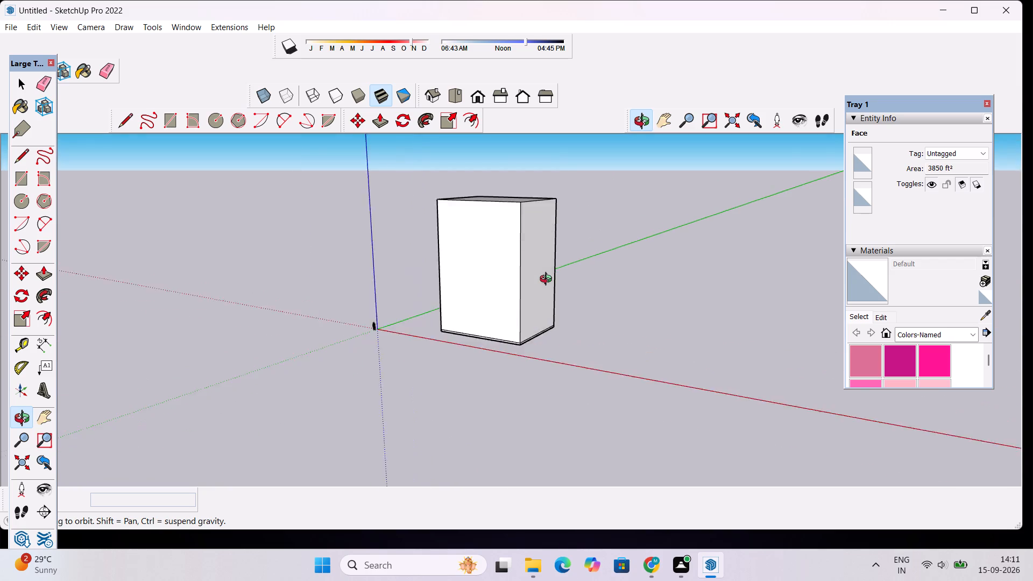
scroll(548, 280, "up", 1)
left_click_drag(599, 280, 526, 323)
scroll(522, 311, "up", 5)
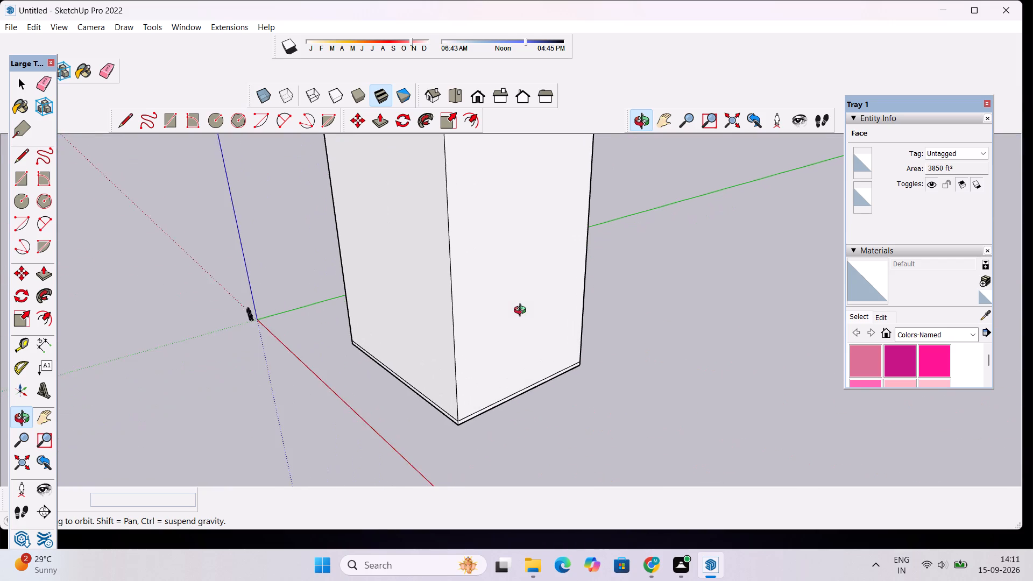
scroll(522, 311, "up", 1)
key("p")
key("space")
left_click(512, 313)
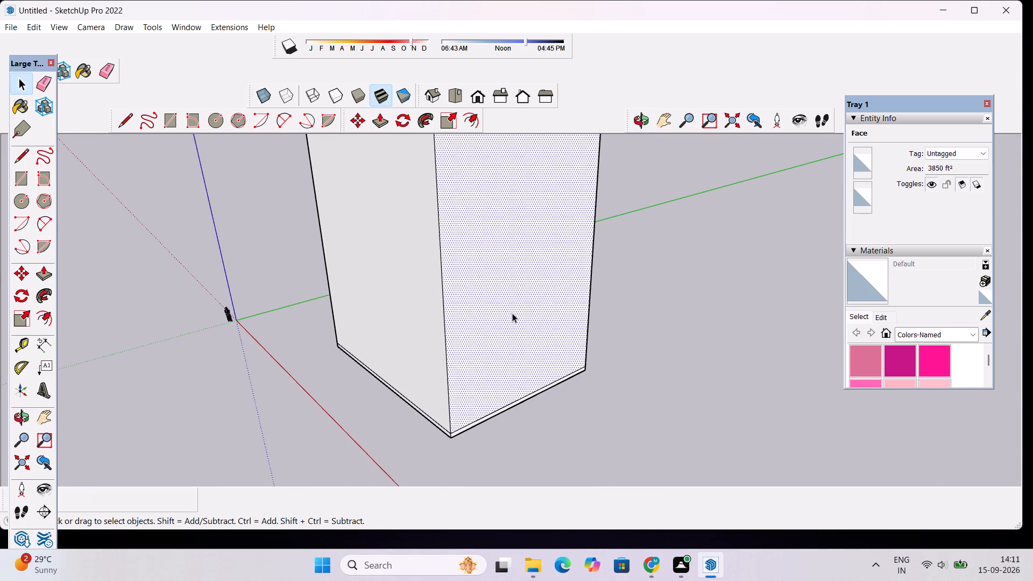
key("p")
left_click(512, 313)
type("5'")
key("Return")
Push/pull the base slab's recessed end face out until it is flush with the volume's extended side.
scroll(473, 440, "up", 5)
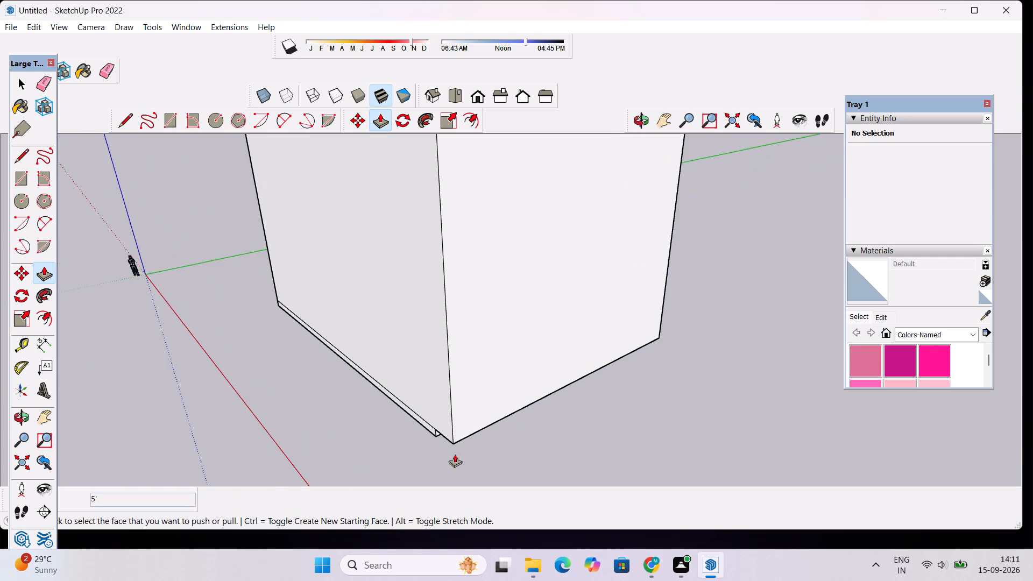
scroll(455, 454, "up", 9)
scroll(404, 422, "up", 4)
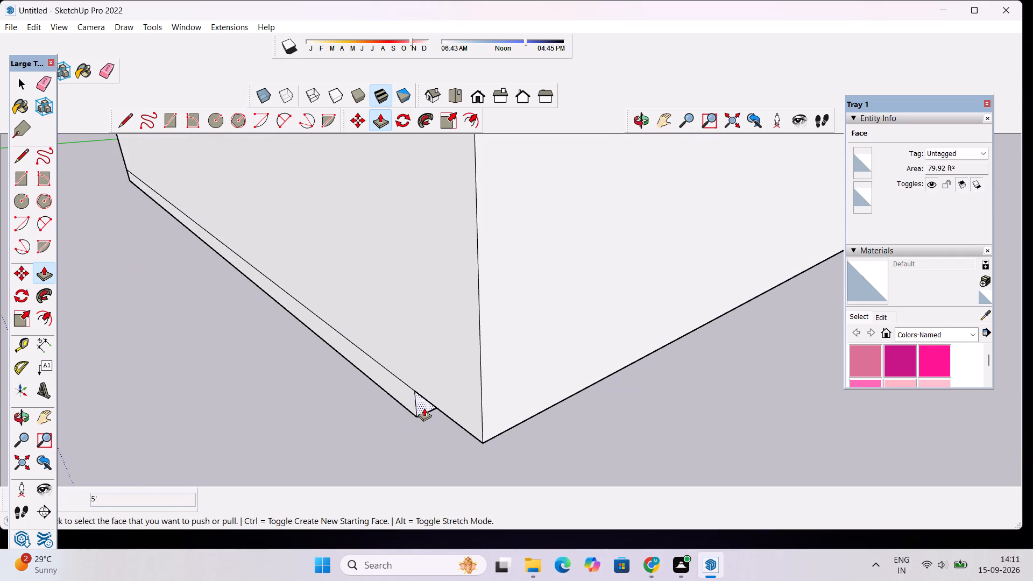
left_click(424, 408)
left_click(486, 438)
scroll(489, 421, "down", 5)
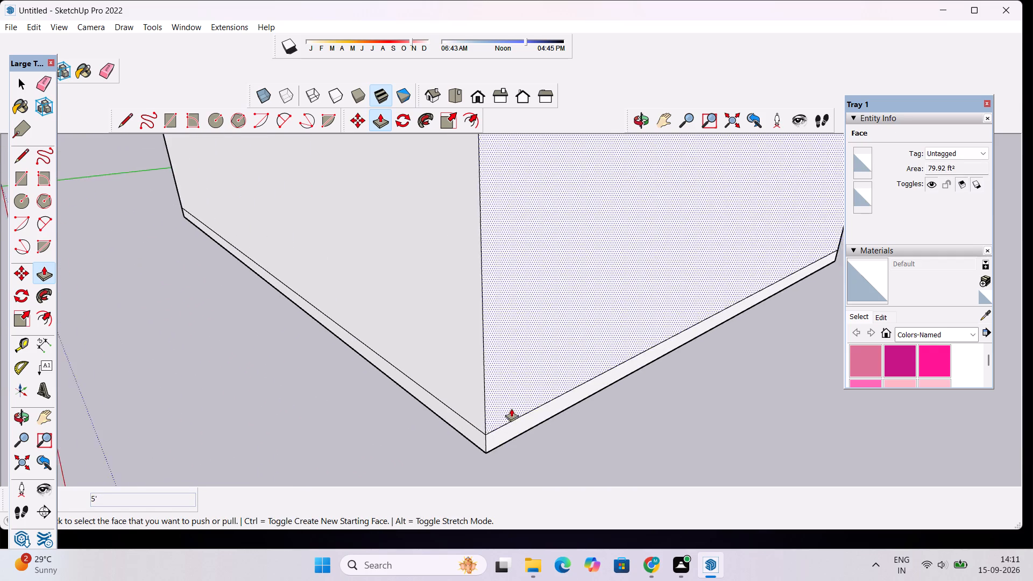
scroll(511, 408, "down", 20)
scroll(511, 408, "down", 6)
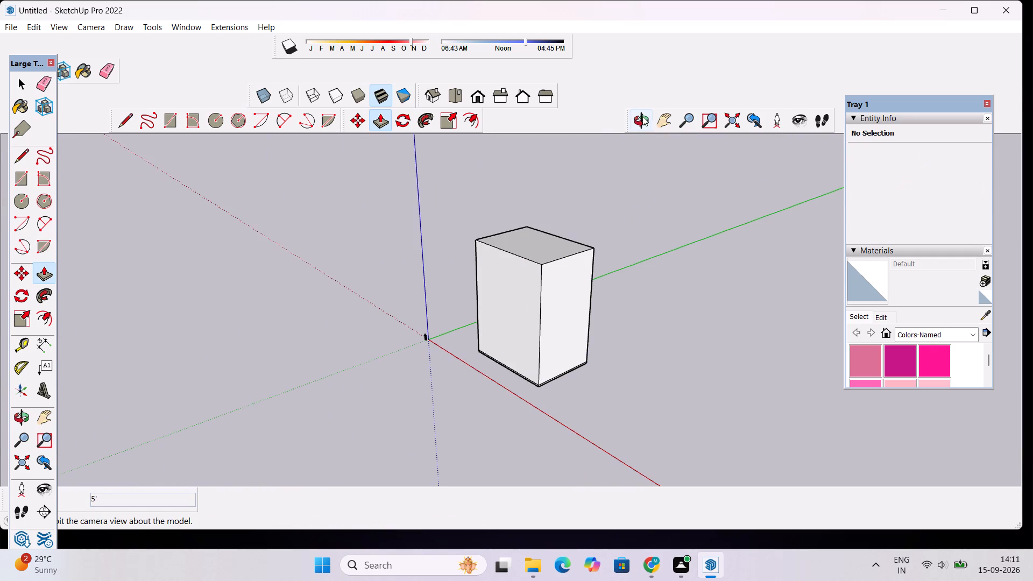
Examine the widened volume's proportions from the front and from oblique angles.
left_click(642, 116)
left_click_drag(527, 261, 677, 216)
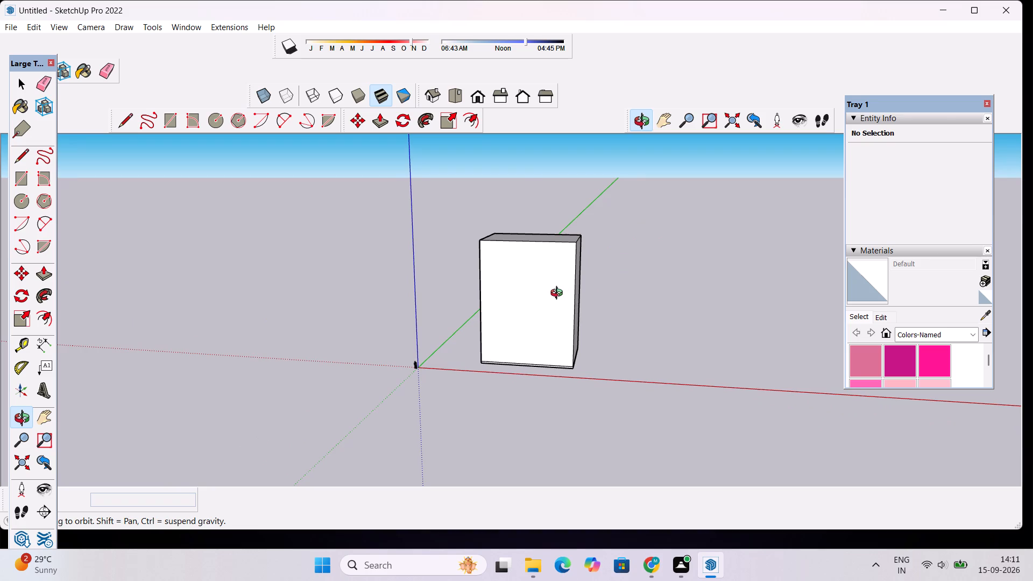
left_click_drag(568, 286, 623, 294)
scroll(550, 319, "up", 5)
left_click_drag(575, 313, 514, 340)
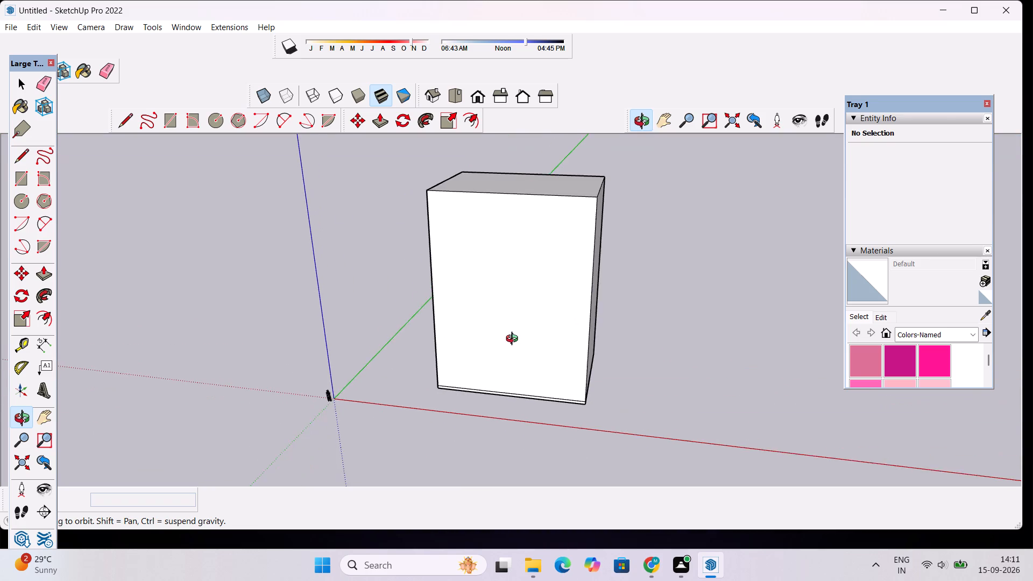
scroll(513, 340, "down", 12)
scroll(520, 330, "up", 12)
left_click_drag(485, 357, 536, 329)
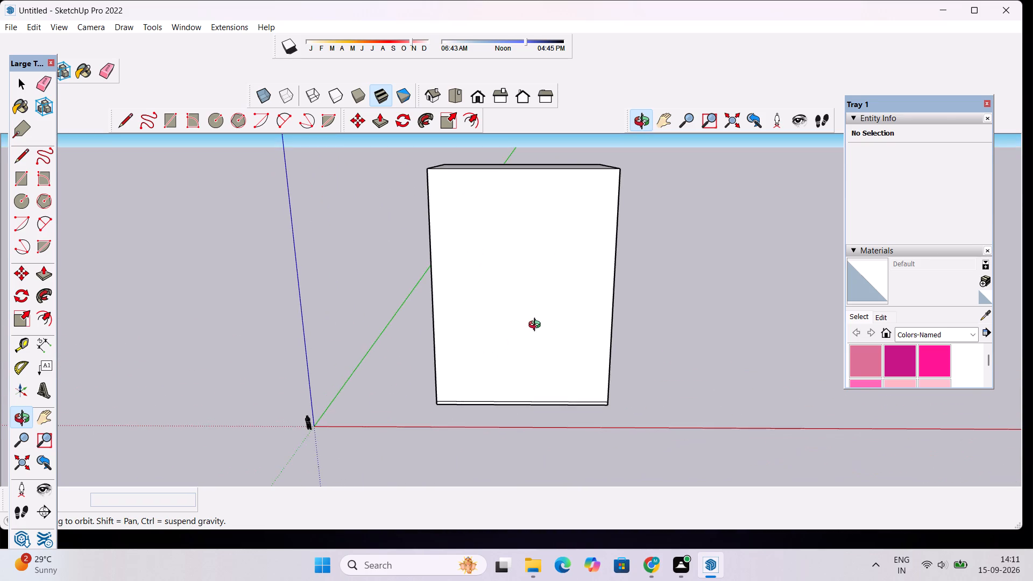
scroll(537, 325, "down", 6)
left_click_drag(537, 315, 537, 341, "shift")
scroll(537, 341, "down", 5, "shift")
scroll(537, 341, "up", 5)
left_click_drag(560, 339, 561, 365)
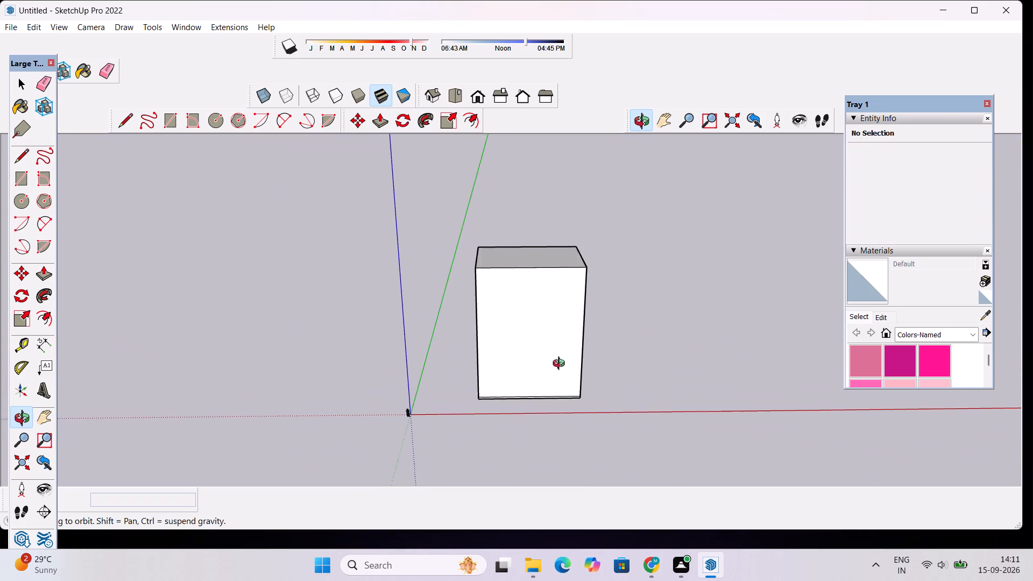
left_click_drag(561, 365, 268, 378)
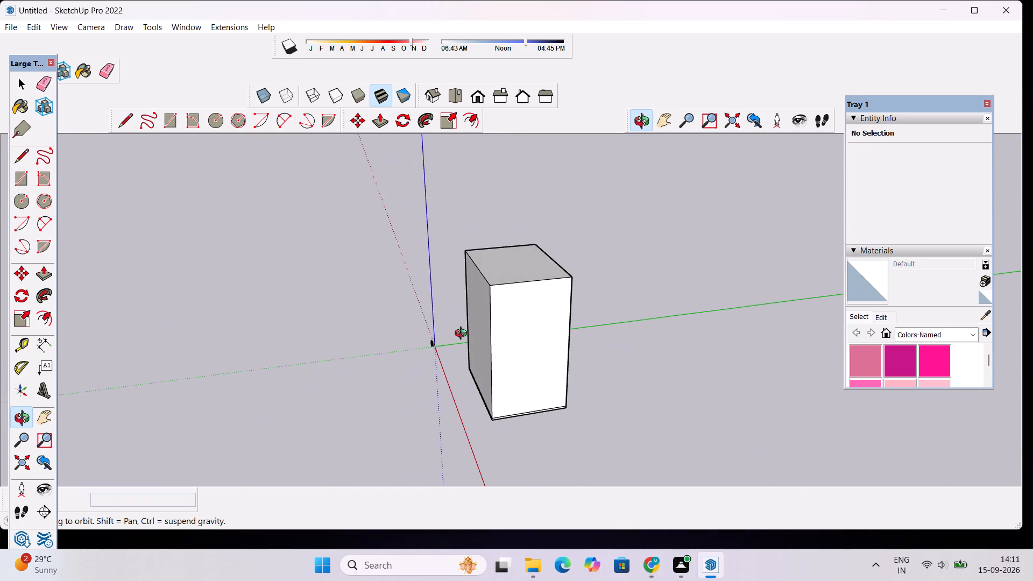
scroll(464, 333, "down", 4)
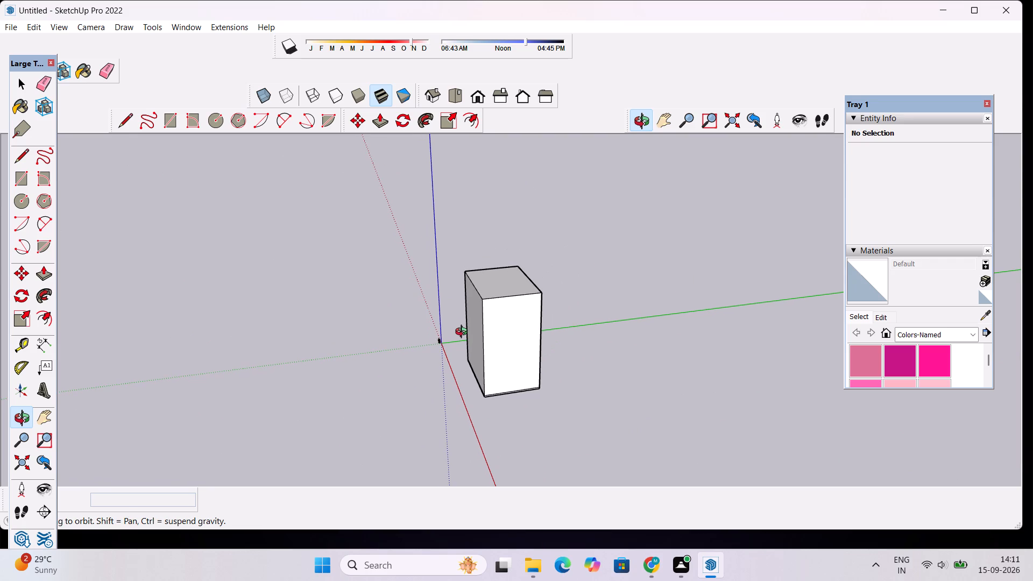
scroll(464, 333, "down", 5)
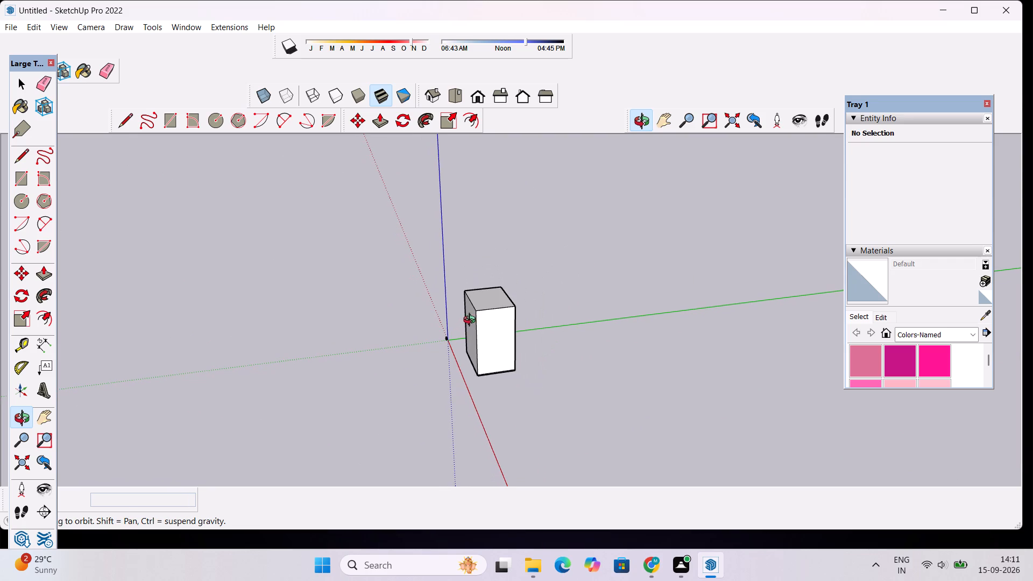
Push/pull the volume's narrow side face at the far end along the red axis outward by another 5'.
scroll(475, 317, "down", 3)
left_click_drag(492, 323, 645, 315)
scroll(491, 336, "up", 5)
left_click_drag(597, 359, 545, 381)
scroll(536, 363, "up", 8)
key("p")
left_click(507, 322)
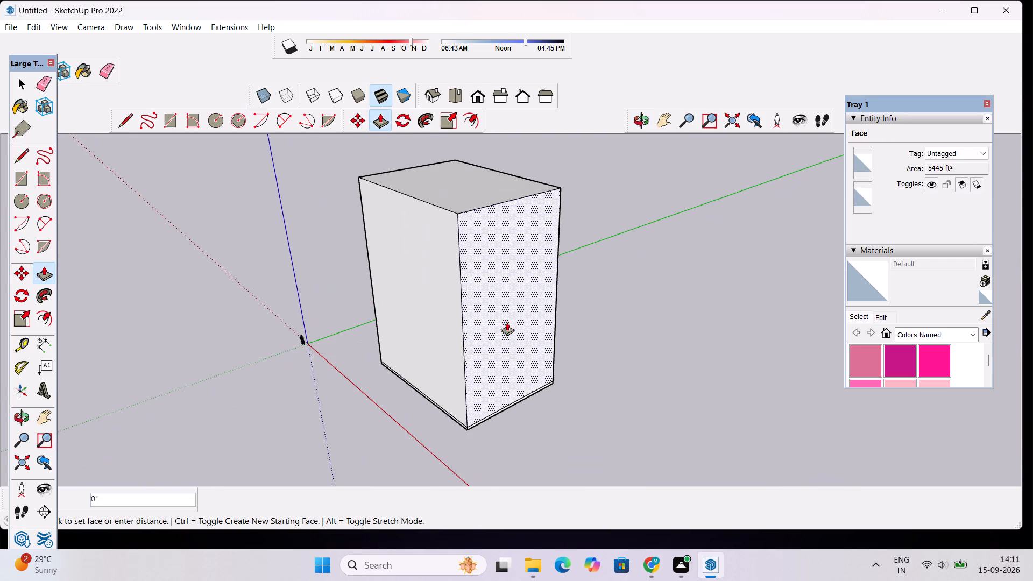
type("5'")
key("Return")
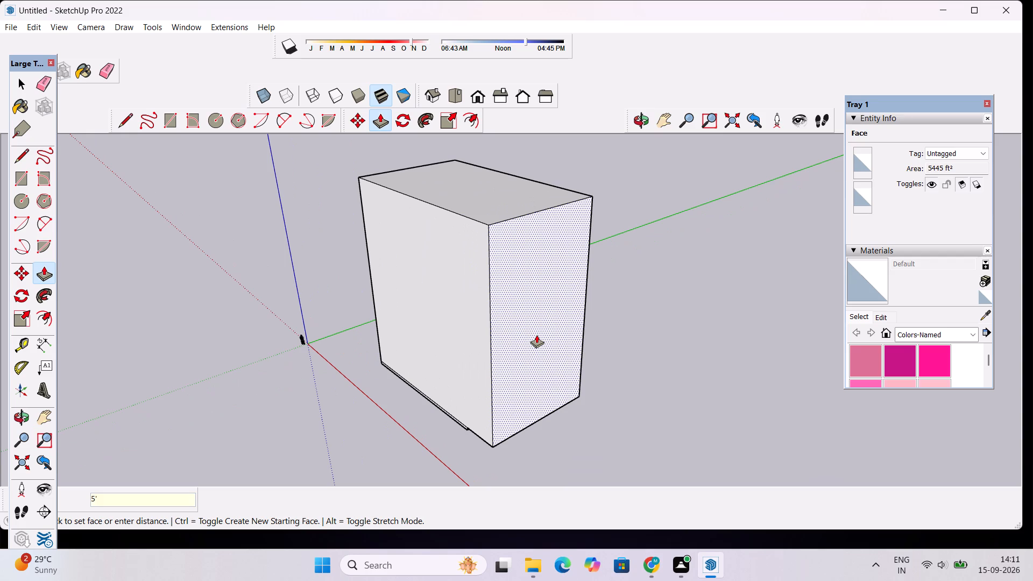
Extend the base slab's end face beneath the widened volume until it is flush with the volume's corner.
scroll(462, 442, "up", 15)
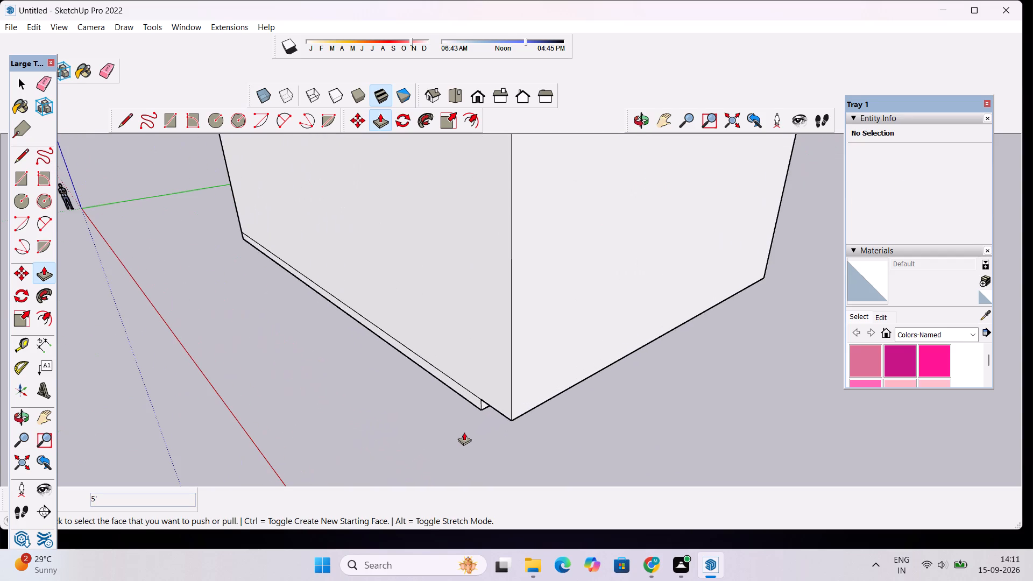
scroll(486, 413, "up", 6)
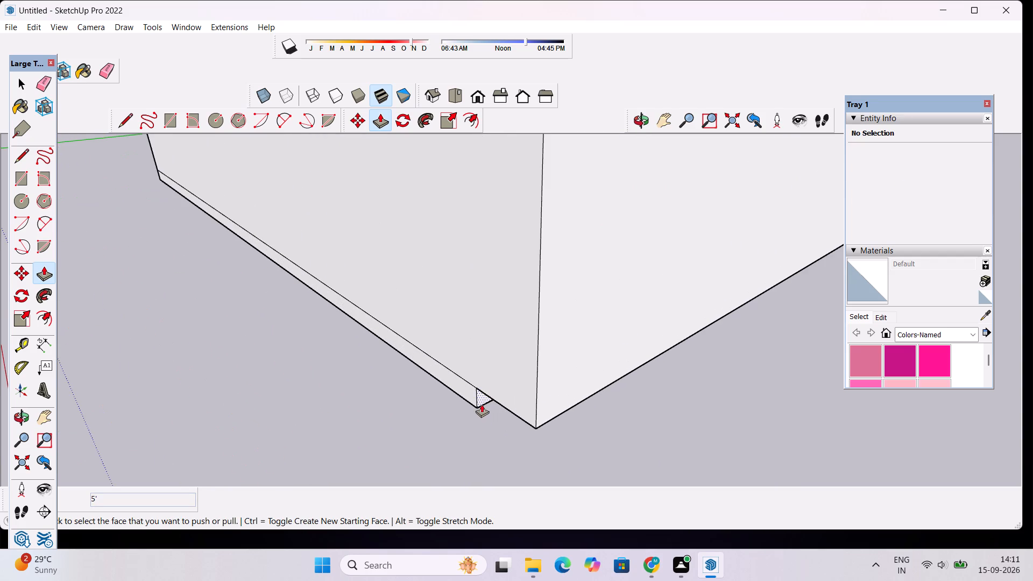
left_click(480, 401)
left_click(533, 430)
scroll(541, 416, "down", 7)
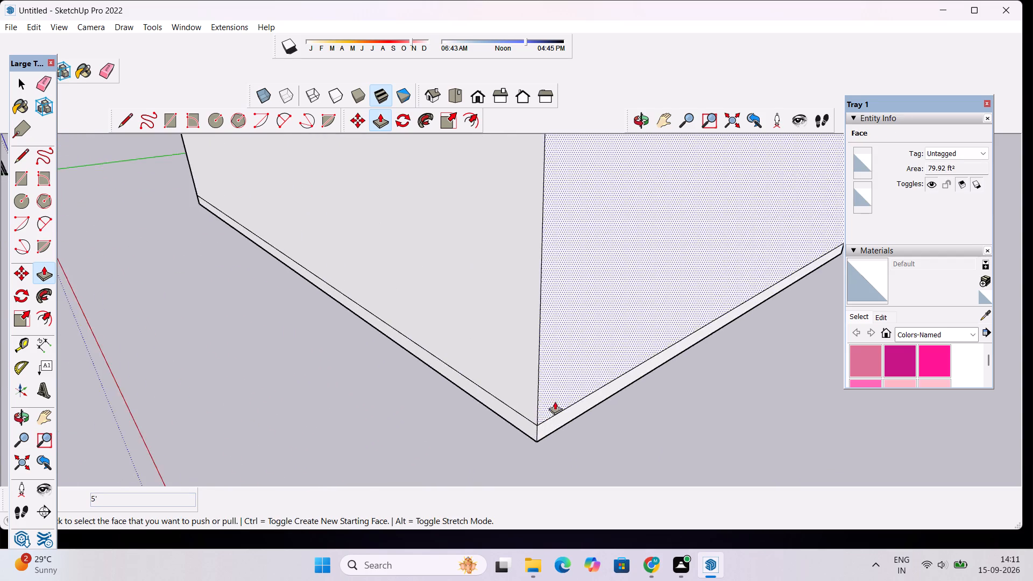
scroll(555, 401, "down", 20)
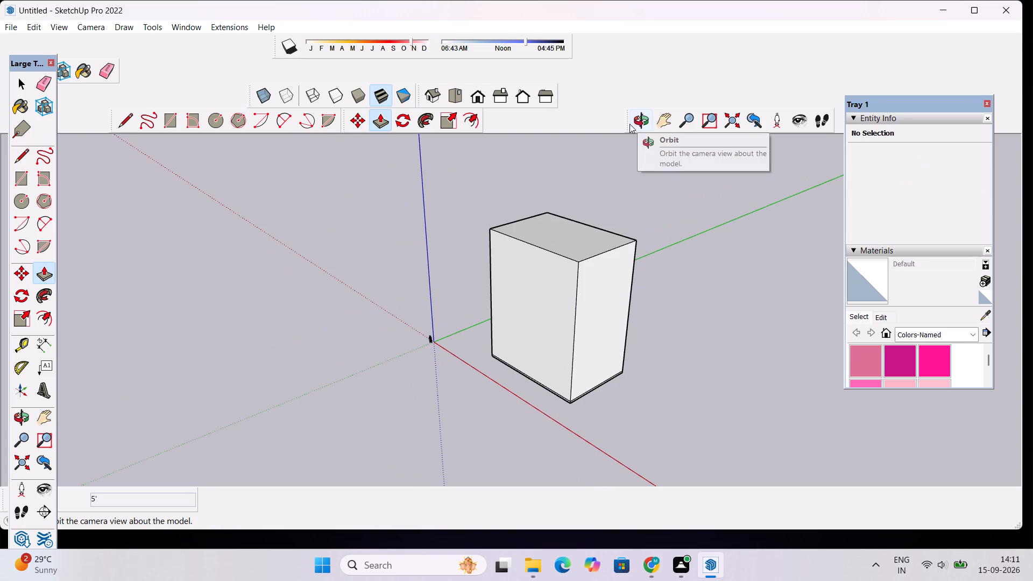
Examine the volume's long front side and its proportions after the second widening.
left_click(640, 122)
left_click_drag(504, 266, 654, 227)
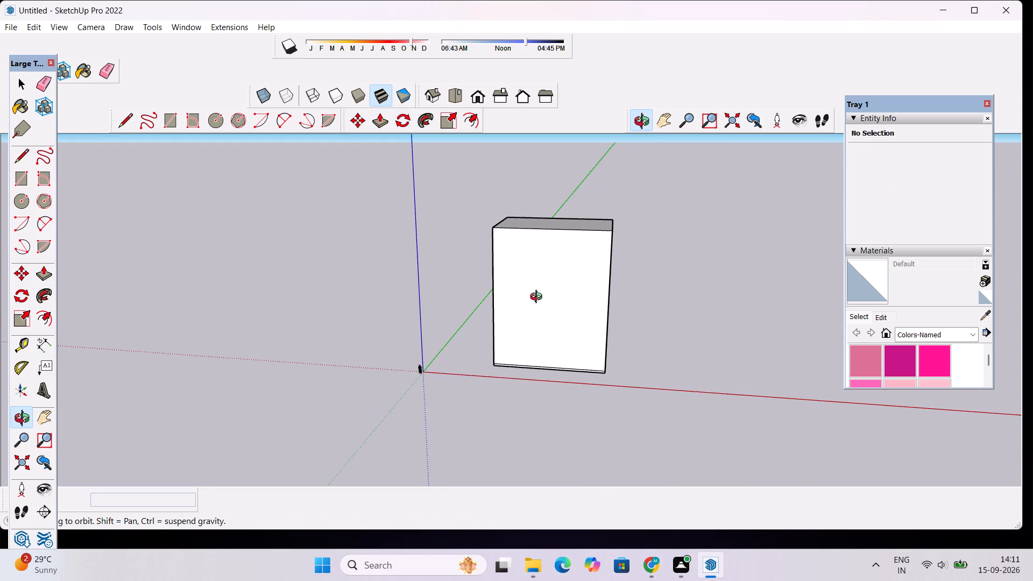
scroll(538, 298, "up", 4)
left_click_drag(532, 319, 548, 304)
scroll(551, 296, "down", 5)
left_click_drag(515, 330, 528, 345)
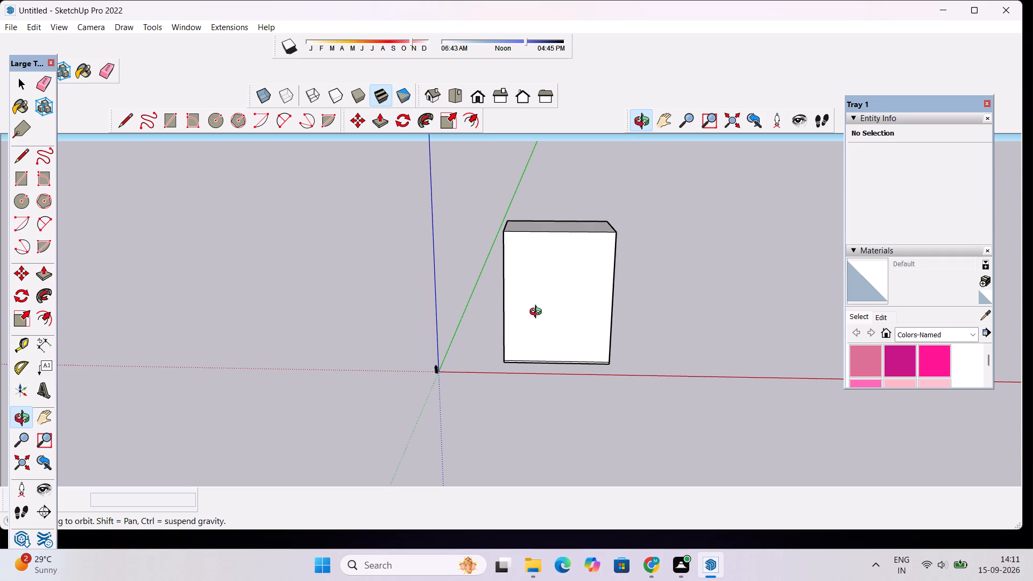
scroll(538, 313, "up", 2)
left_click_drag(542, 311, 461, 324, "shift")
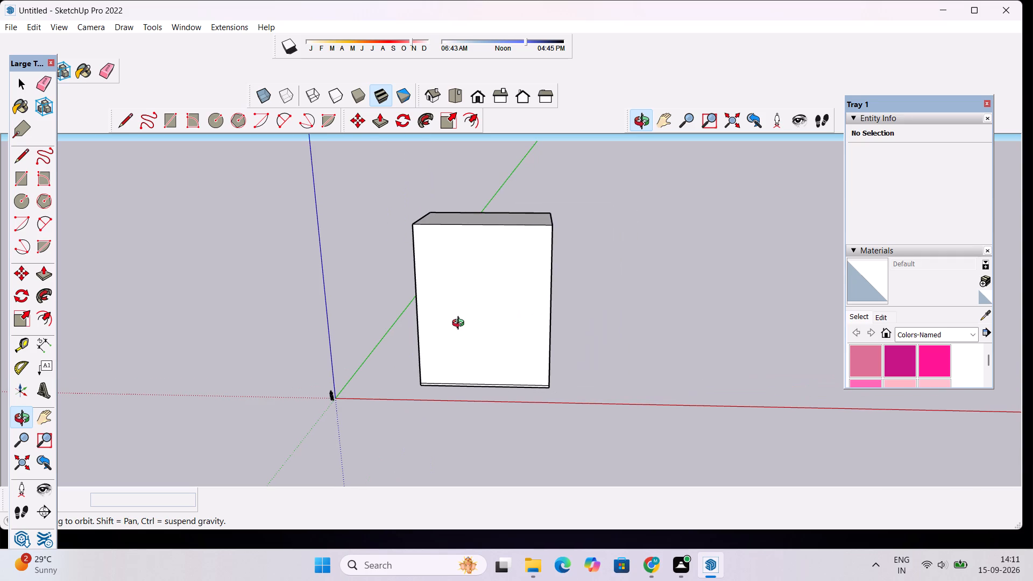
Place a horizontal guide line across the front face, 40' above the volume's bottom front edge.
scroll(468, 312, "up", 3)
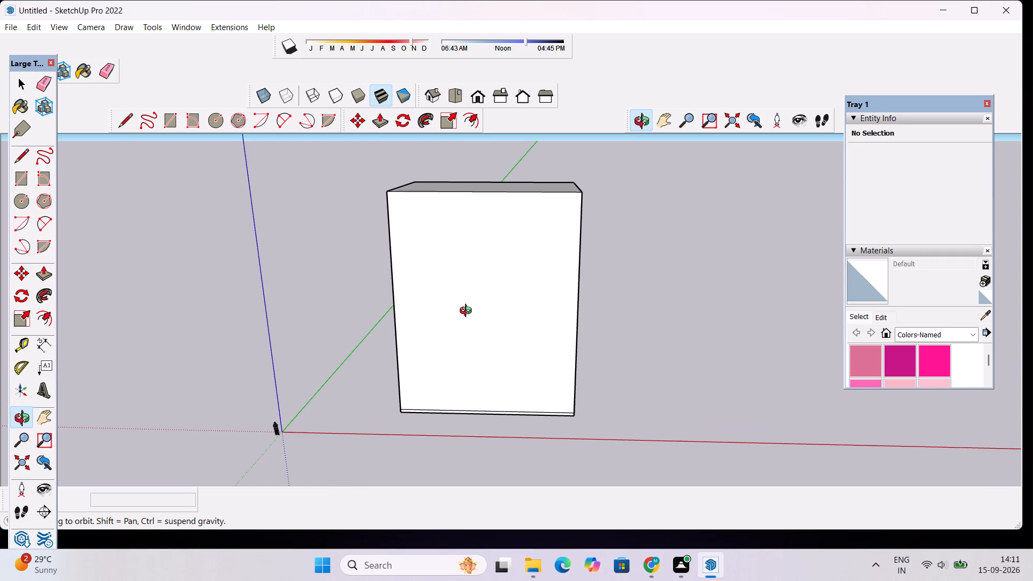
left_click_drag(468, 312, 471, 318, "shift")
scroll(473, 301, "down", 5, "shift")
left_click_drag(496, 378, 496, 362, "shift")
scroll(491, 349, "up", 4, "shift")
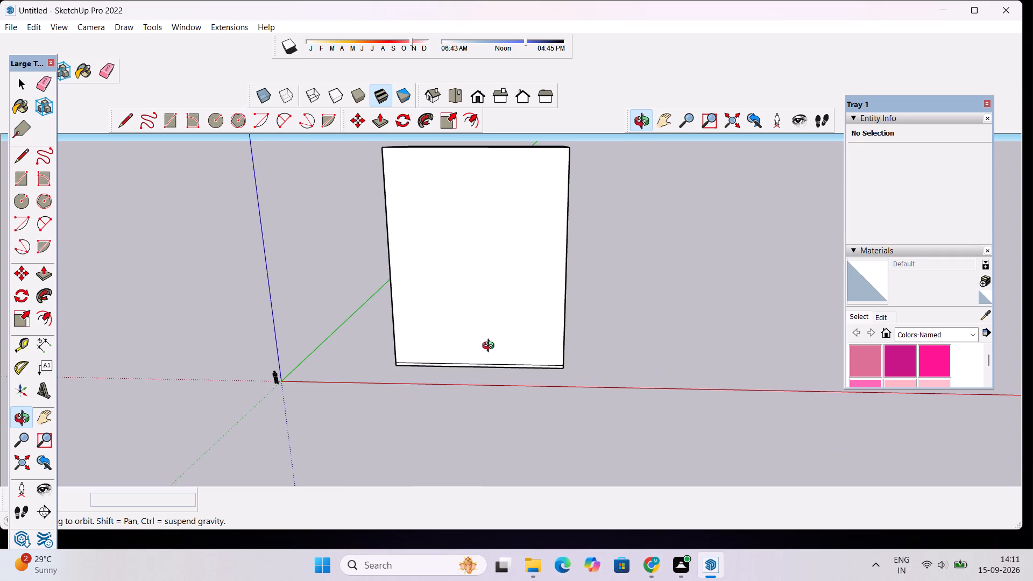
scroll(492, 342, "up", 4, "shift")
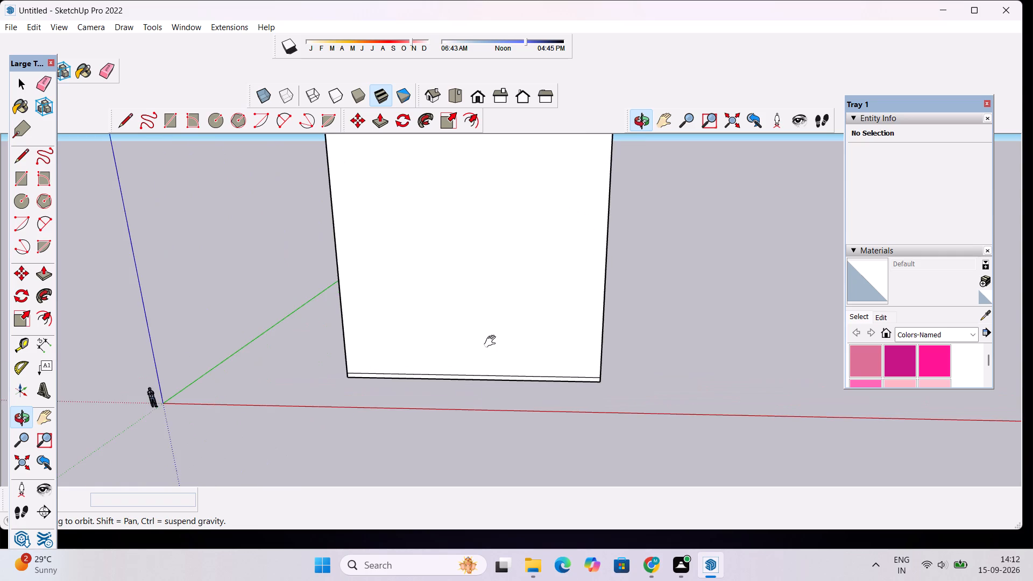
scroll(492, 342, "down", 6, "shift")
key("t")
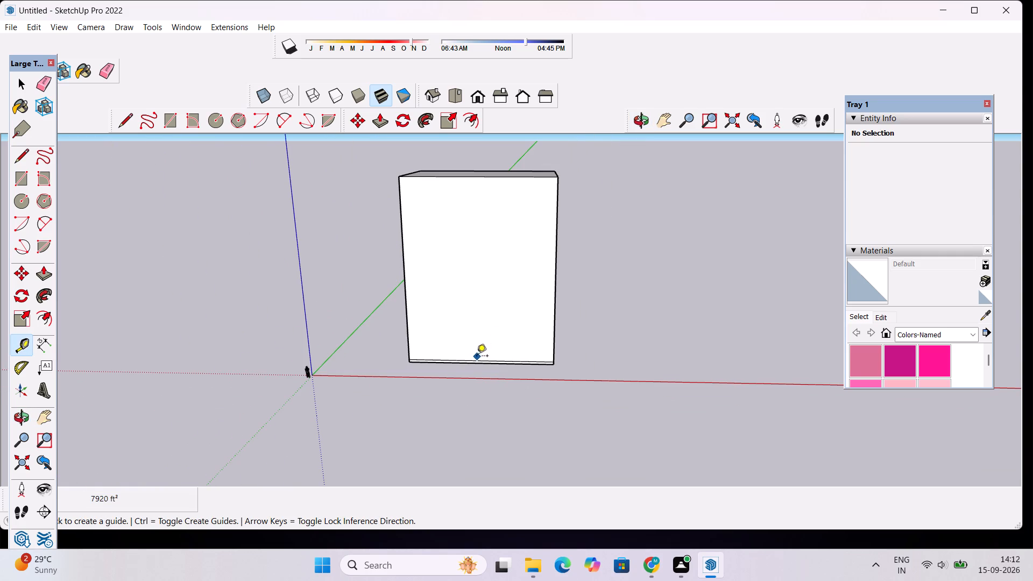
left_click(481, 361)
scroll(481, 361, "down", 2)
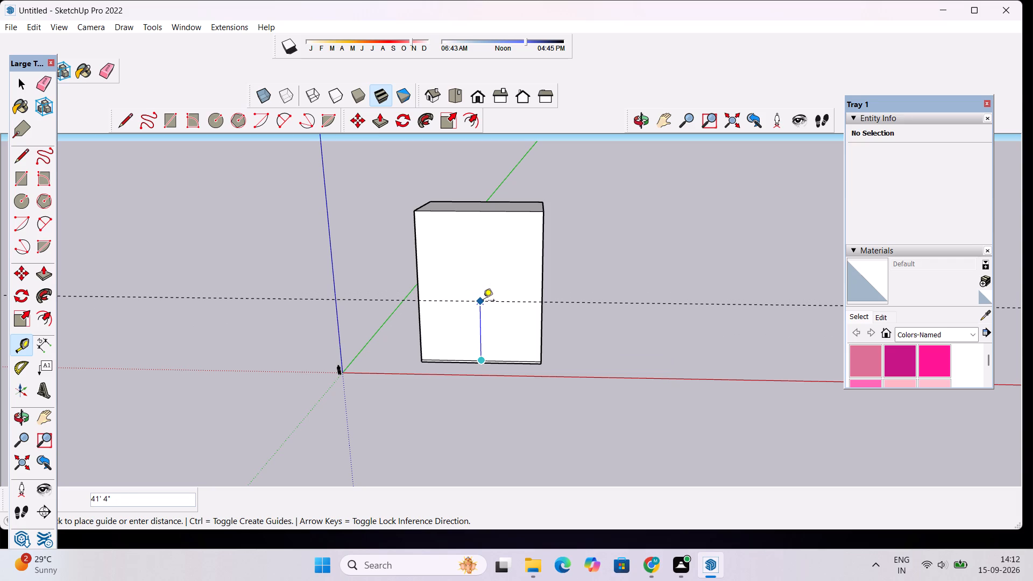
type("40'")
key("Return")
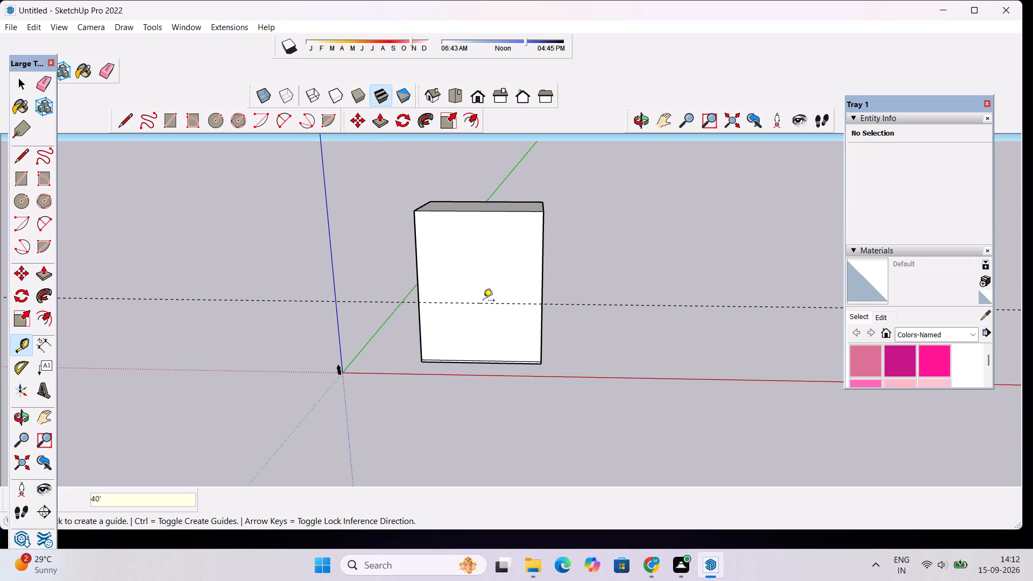
Examine the guide line's position on the volume's front face from oblique and frontal views.
left_click(634, 128)
left_click_drag(521, 310, 638, 231)
scroll(561, 316, "up", 4)
left_click_drag(505, 321, 795, 424)
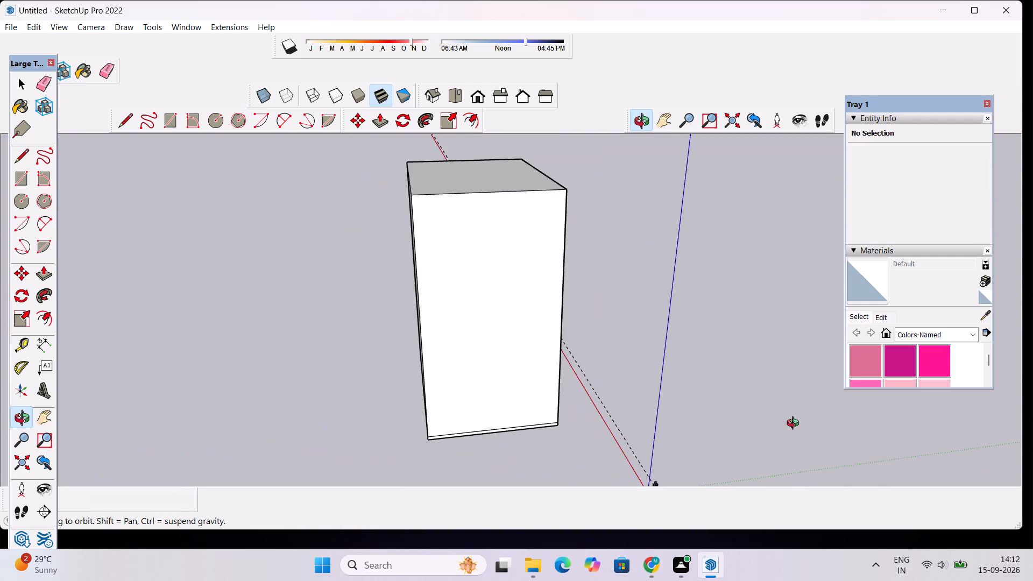
left_click_drag(795, 424, 408, 366)
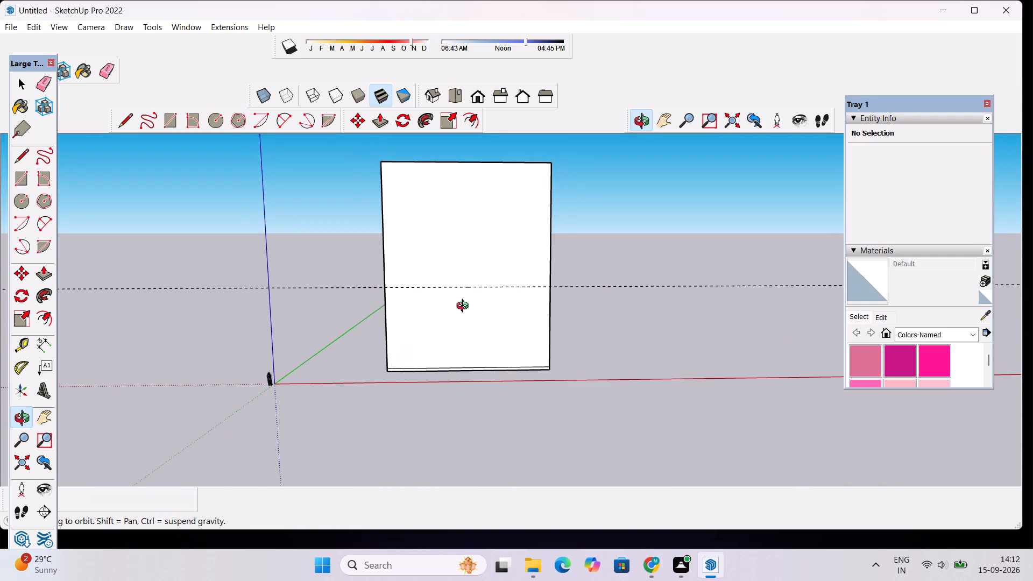
scroll(465, 307, "up", 4)
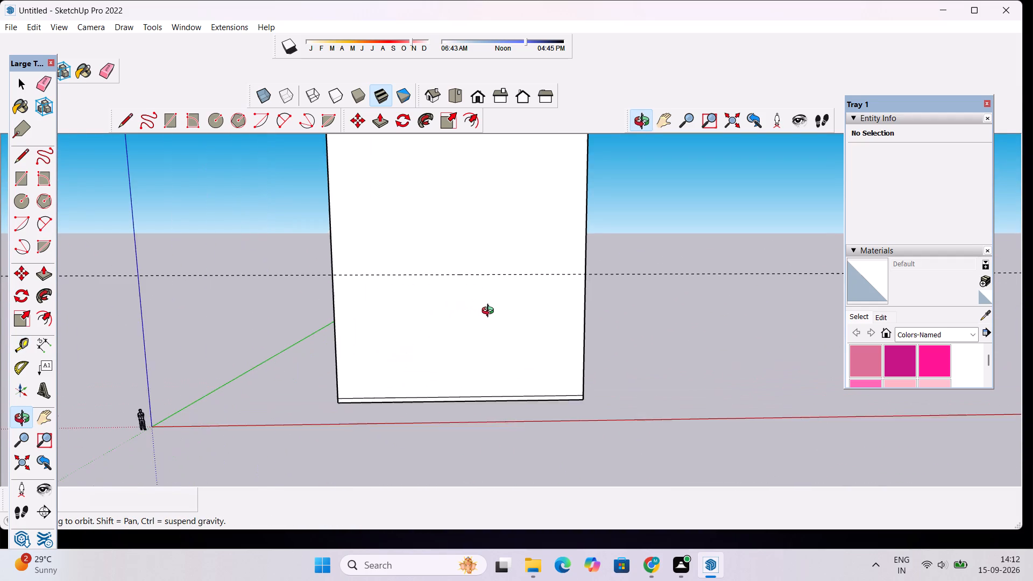
scroll(490, 312, "up", 1)
scroll(490, 312, "down", 5)
scroll(506, 341, "up", 2)
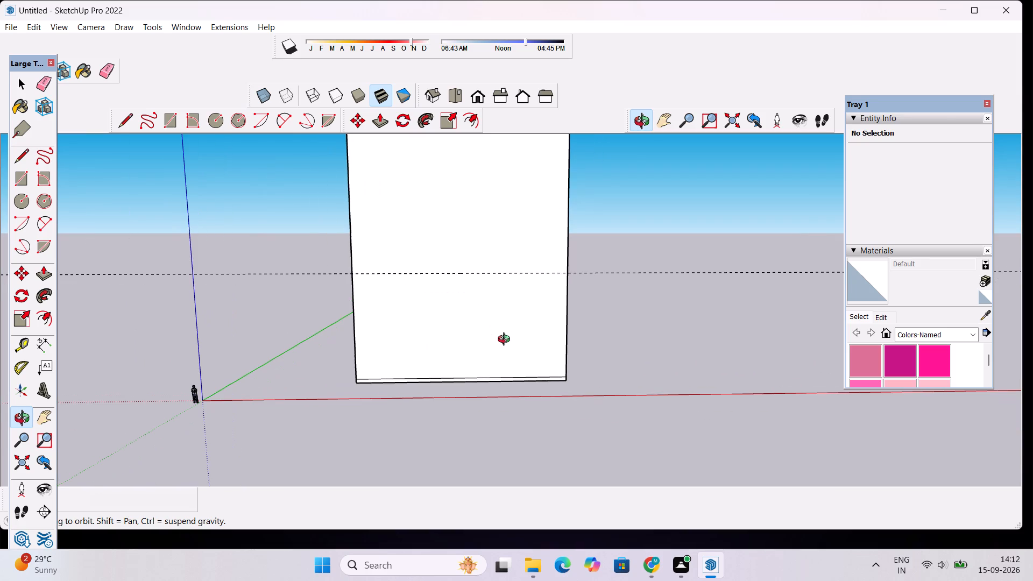
scroll(498, 324, "down", 1)
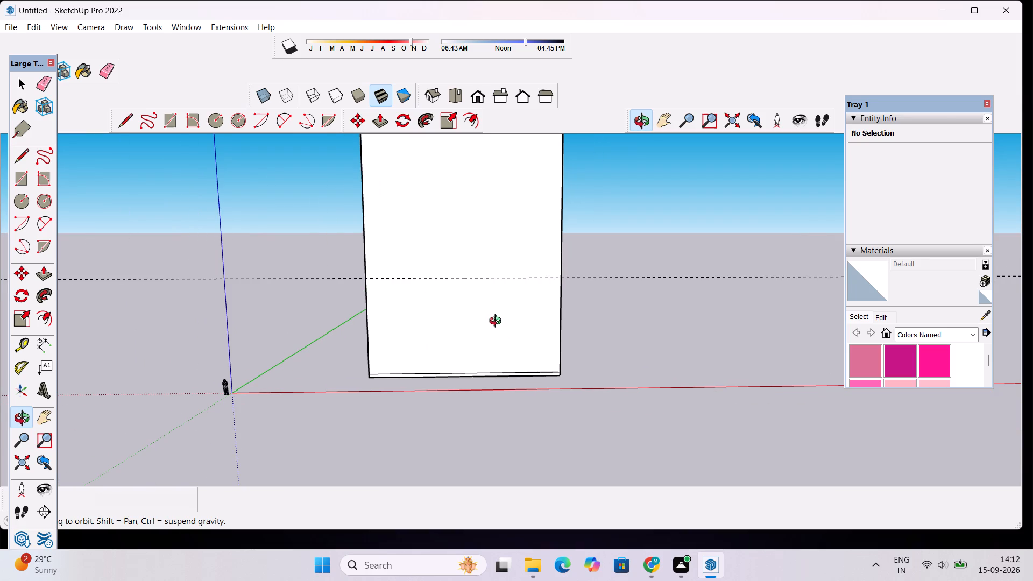
scroll(506, 314, "down", 6)
Push/pull the volume's top face upward by 10'.
left_click_drag(508, 300, 385, 402)
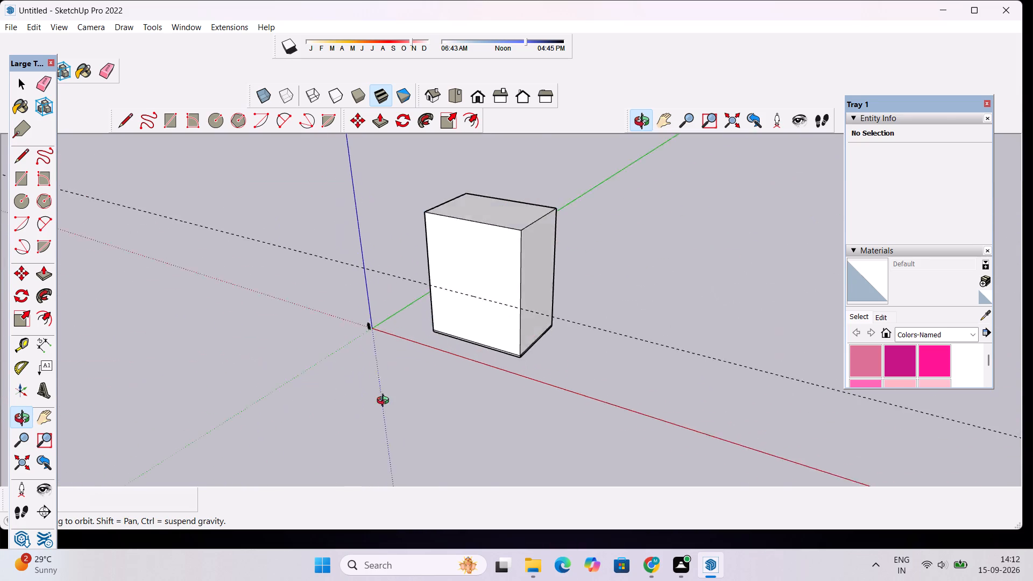
left_click_drag(385, 402, 481, 470)
scroll(498, 184, "up", 4)
left_click_drag(510, 367, 520, 437)
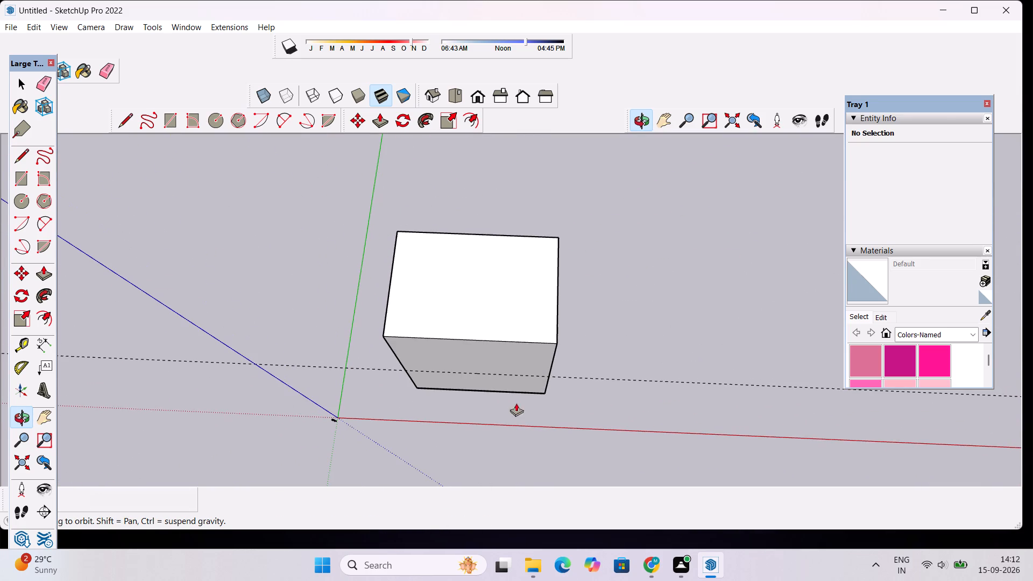
key("p")
left_click(489, 314)
type("10'")
key("Return")
Push/pull the volume's narrow side face at the far end along the red axis outward by 5'.
scroll(497, 271, "down", 7)
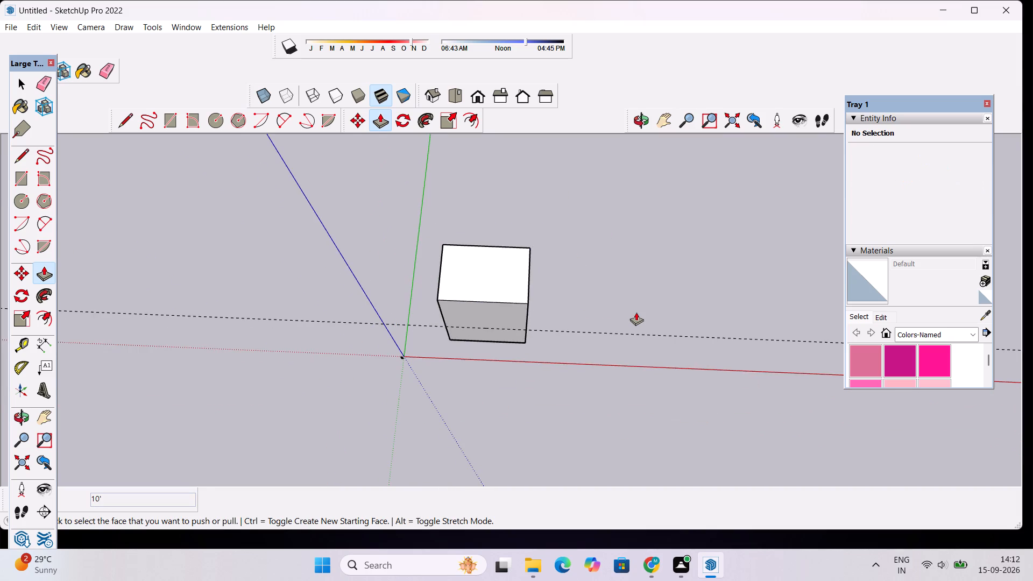
scroll(636, 312, "up", 10)
left_click(404, 277)
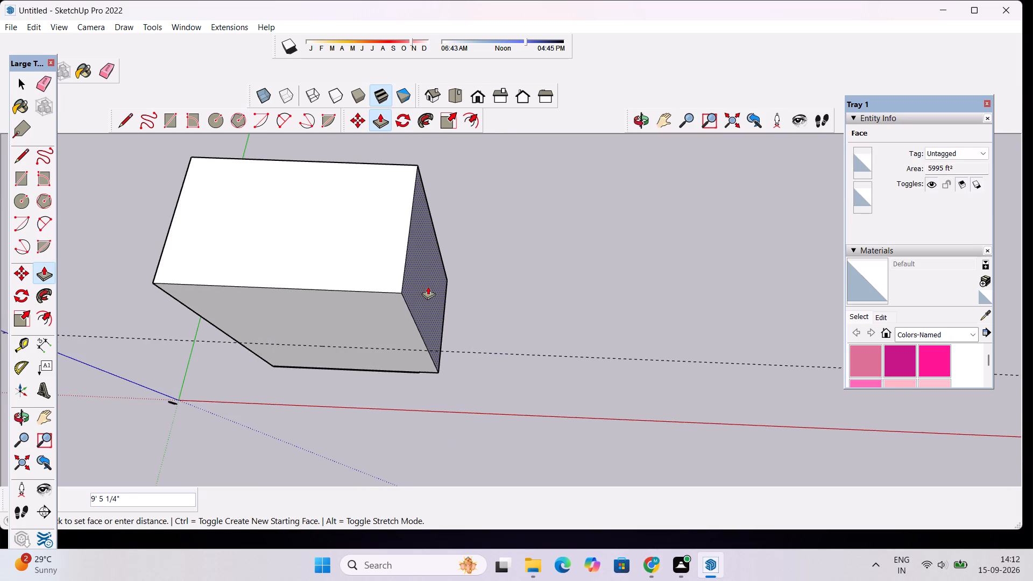
type("5'")
key("Return")
scroll(435, 213, "down", 6)
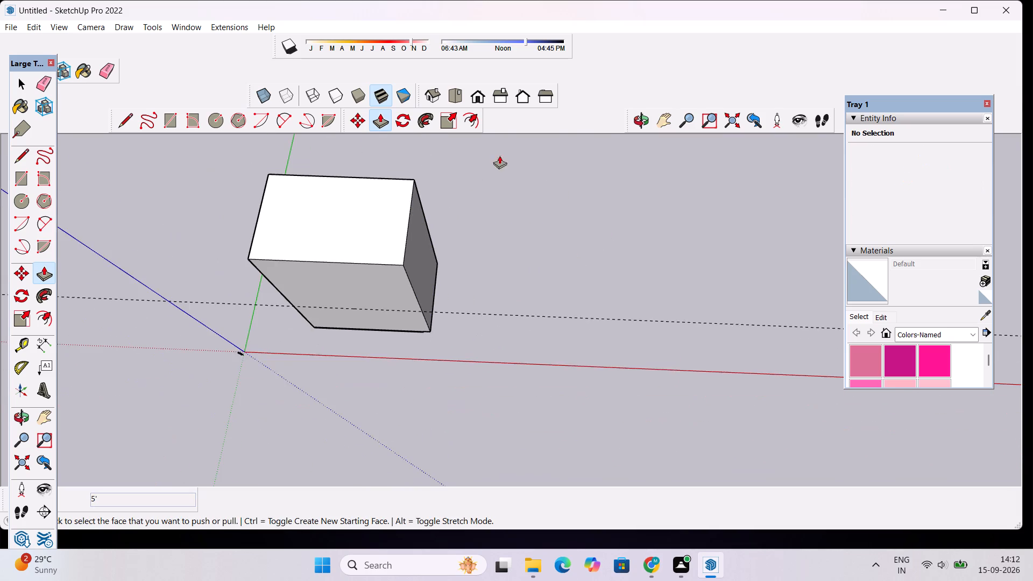
Extend the base slab's end face beneath the widened volume until it is flush with the volume's side face.
left_click(480, 96)
scroll(524, 245, "down", 3)
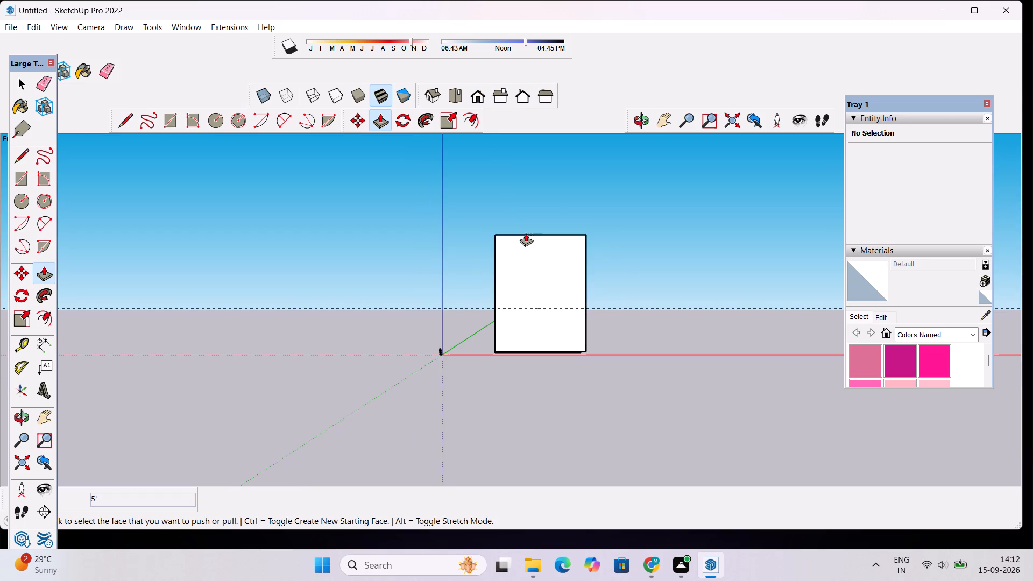
left_click(634, 121)
left_click_drag(604, 160, 571, 305)
scroll(574, 333, "up", 6)
left_click_drag(638, 380, 579, 214)
scroll(558, 352, "up", 7)
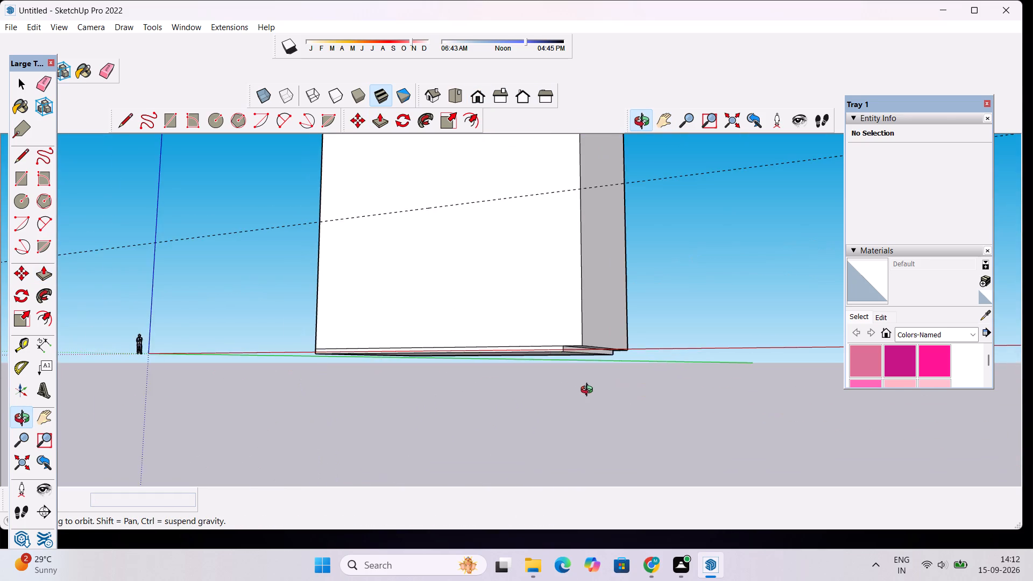
scroll(589, 391, "up", 3)
left_click_drag(625, 318, 577, 334)
scroll(577, 334, "up", 3)
key("p")
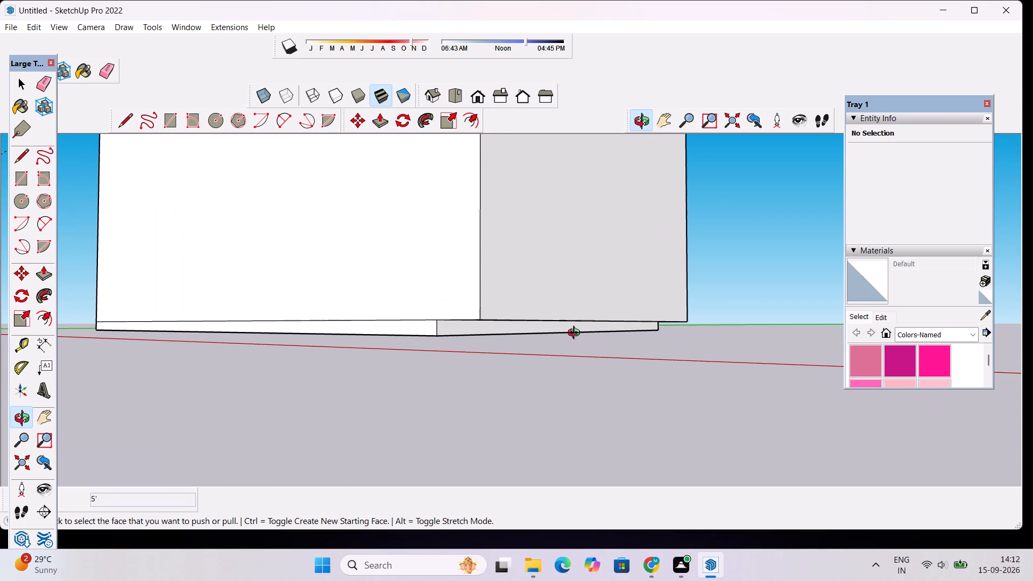
scroll(575, 334, "up", 2)
left_click(534, 325)
left_click(538, 309)
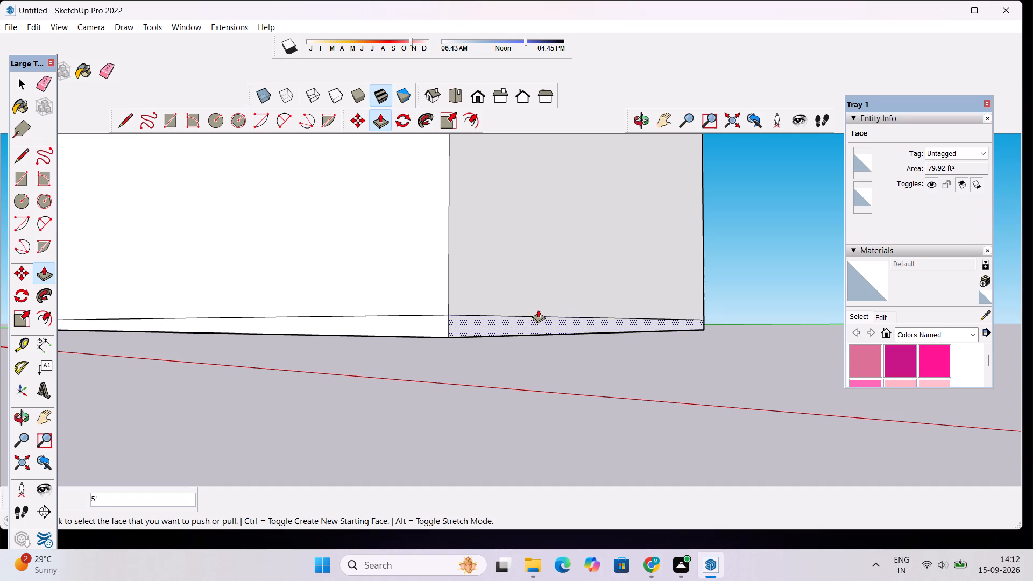
key("space")
Examine the enlarged volume and its base slab from all sides, above and the front.
scroll(561, 291, "down", 7)
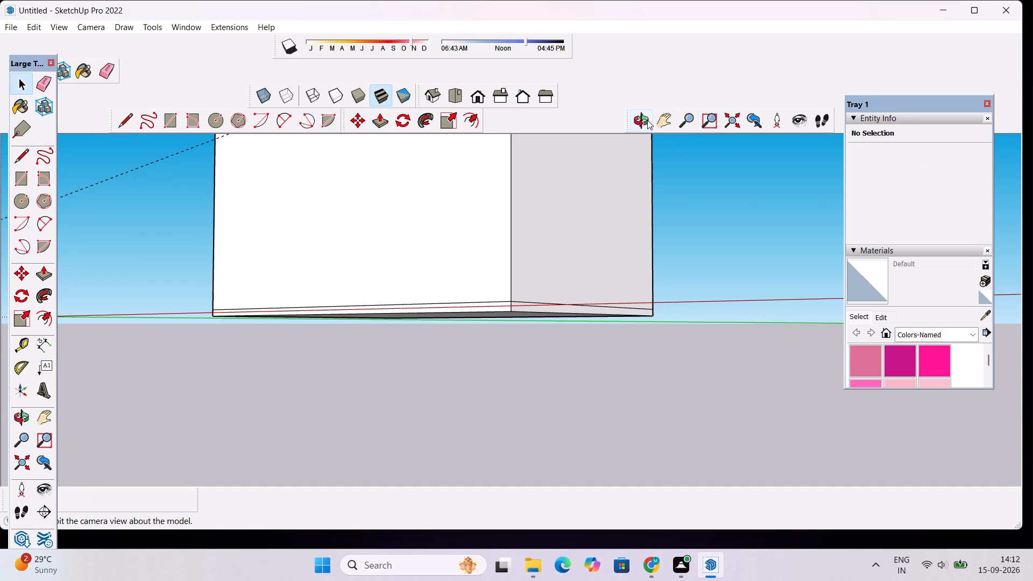
left_click(647, 119)
left_click_drag(543, 227, 618, 283)
scroll(618, 283, "down", 14)
left_click_drag(516, 300, 547, 302)
scroll(547, 302, "down", 5)
left_click_drag(554, 266, 549, 350, "shift")
scroll(547, 342, "up", 5, "shift")
left_click_drag(507, 263, 773, 396)
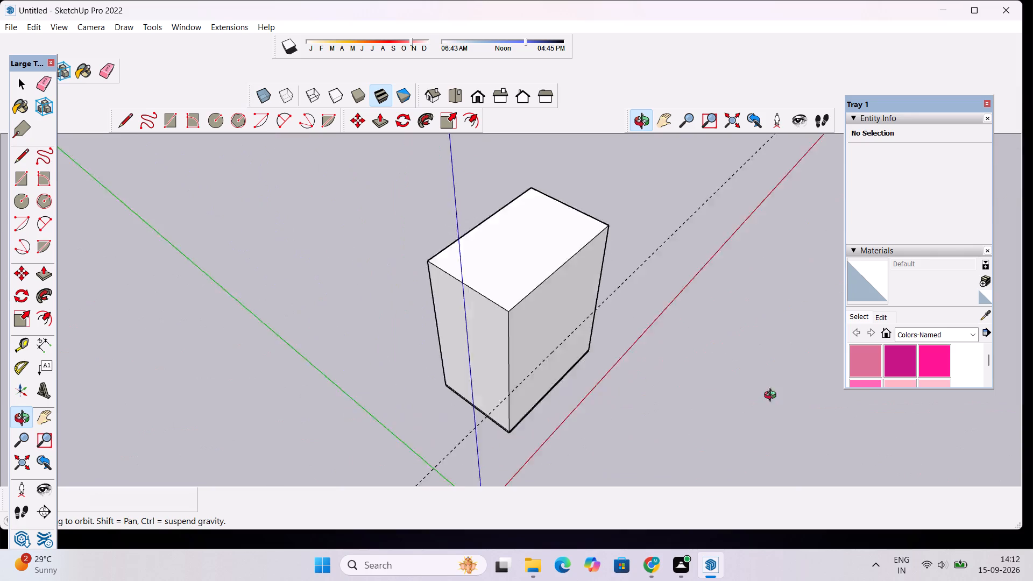
left_click_drag(773, 396, 544, 372)
scroll(564, 226, "down", 7)
left_click_drag(559, 217, 324, 393)
scroll(491, 271, "down", 5)
left_click_drag(574, 306, 335, 263)
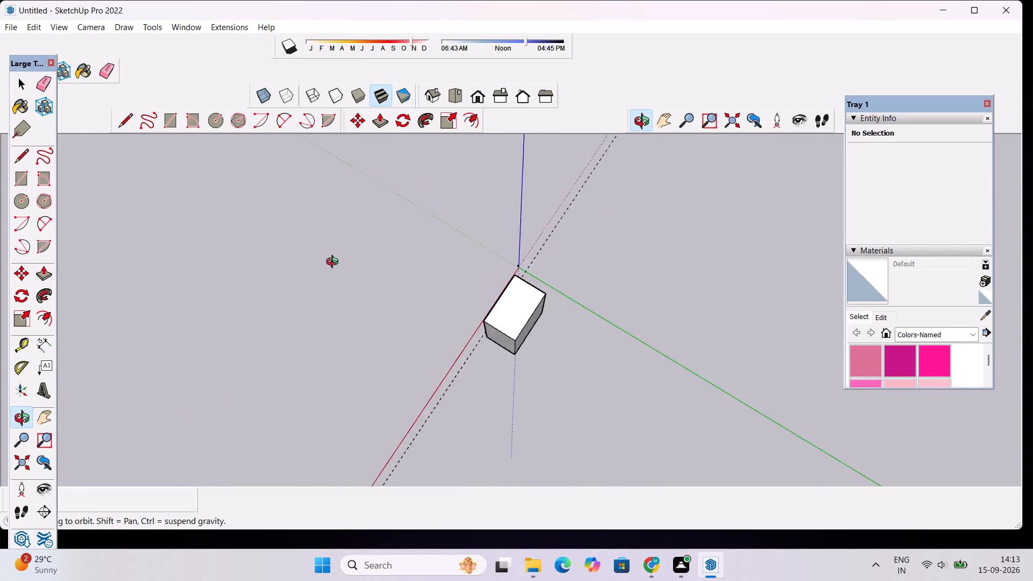
left_click_drag(335, 263, 768, 194)
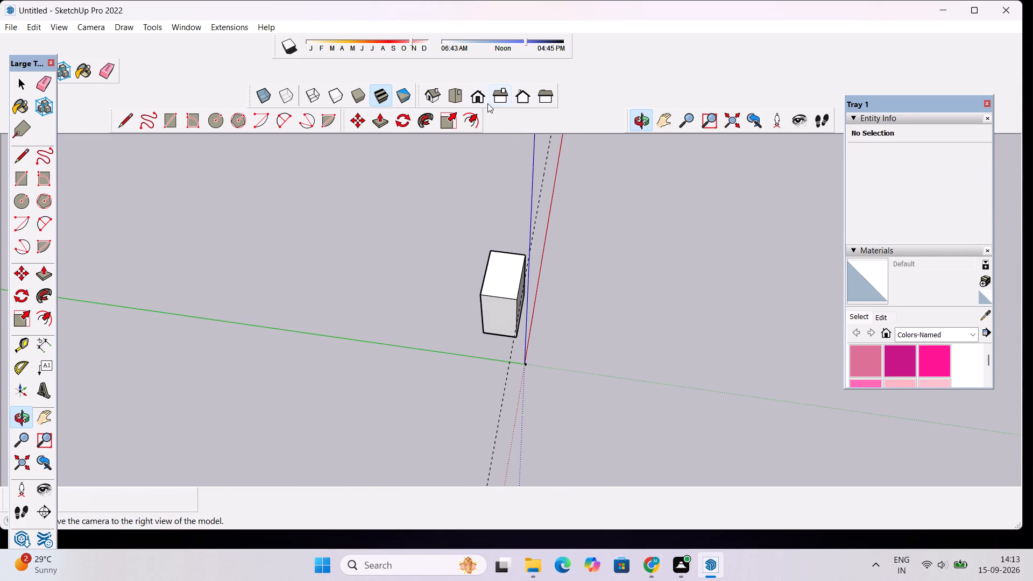
left_click(479, 98)
scroll(511, 294, "up", 4)
left_click_drag(518, 288, 501, 437)
scroll(519, 354, "up", 1)
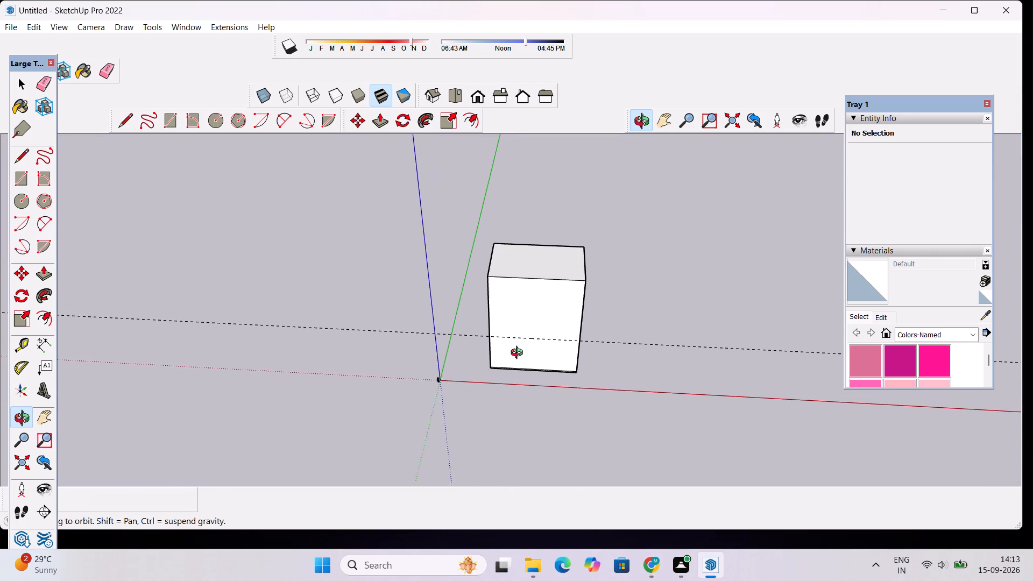
scroll(519, 354, "up", 1)
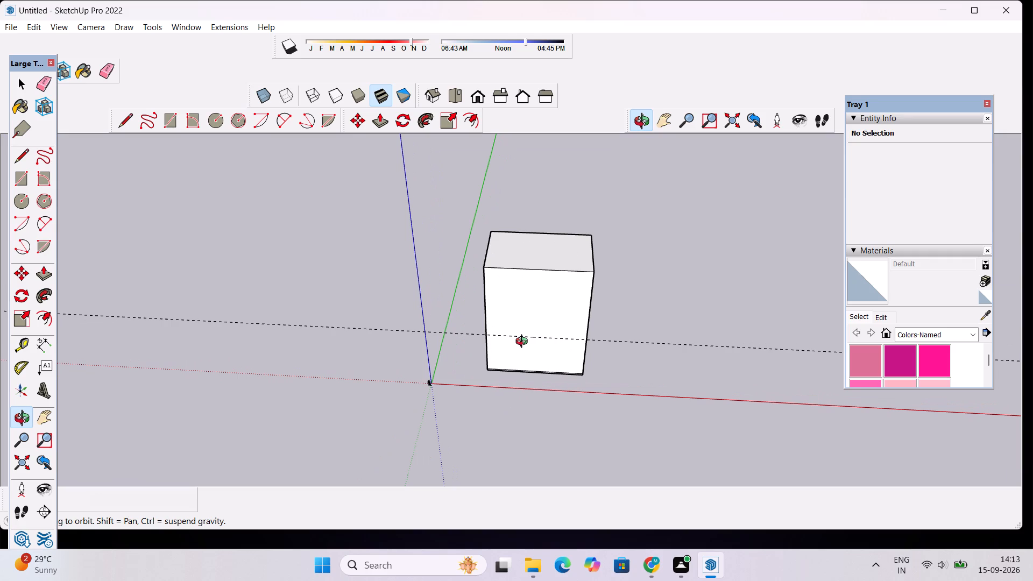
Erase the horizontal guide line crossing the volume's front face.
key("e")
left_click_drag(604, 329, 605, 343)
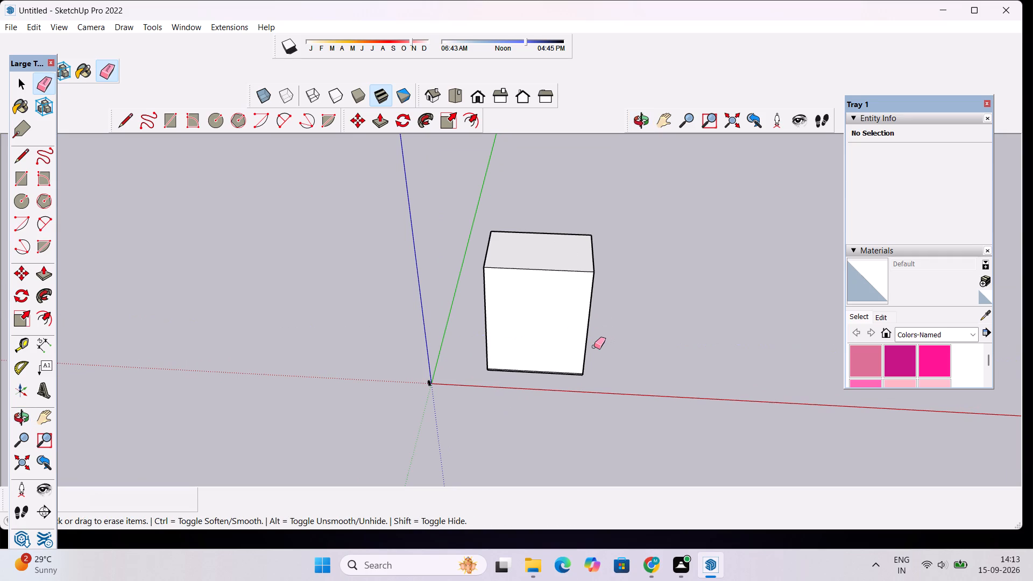
Place a horizontal guide line across the front face, 45' above the volume's bottom front edge.
key("t")
scroll(525, 380, "up", 17)
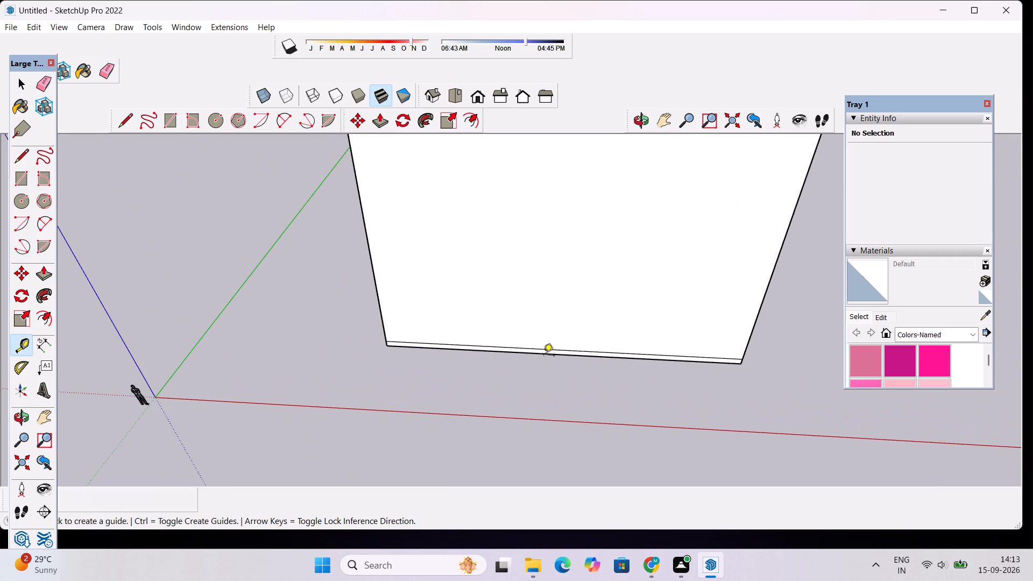
left_click(551, 349)
scroll(560, 316, "down", 9)
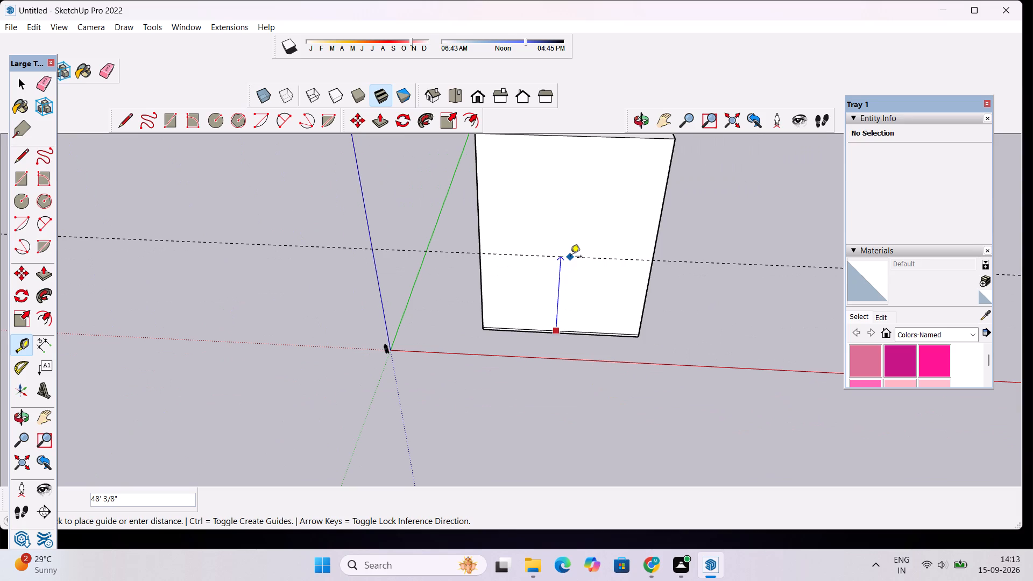
scroll(570, 252, "down", 3)
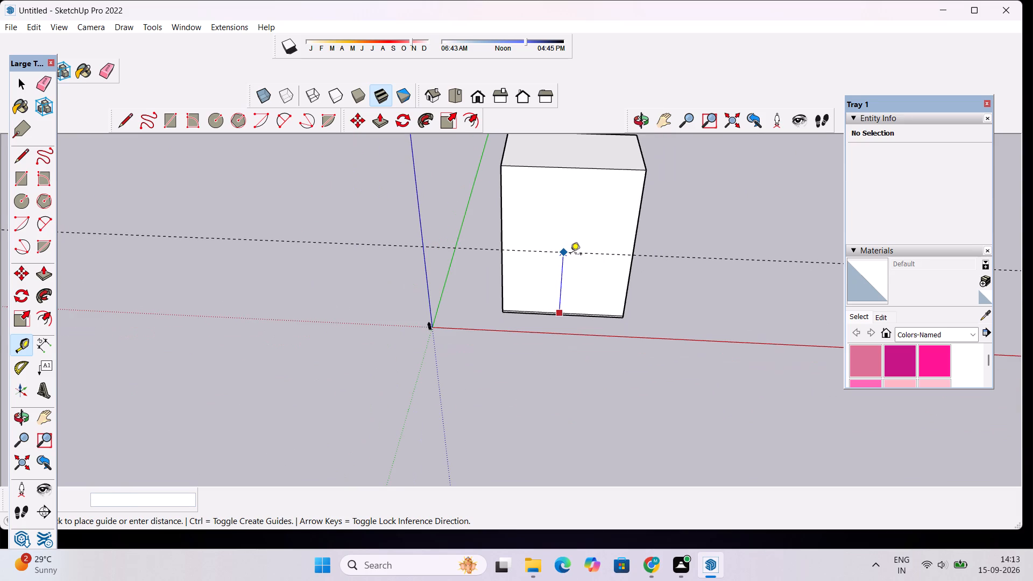
type("45'")
key("Return")
Place a horizontal guide line across the front face, 13' above the edge where the volume meets the base slab.
left_click(642, 127)
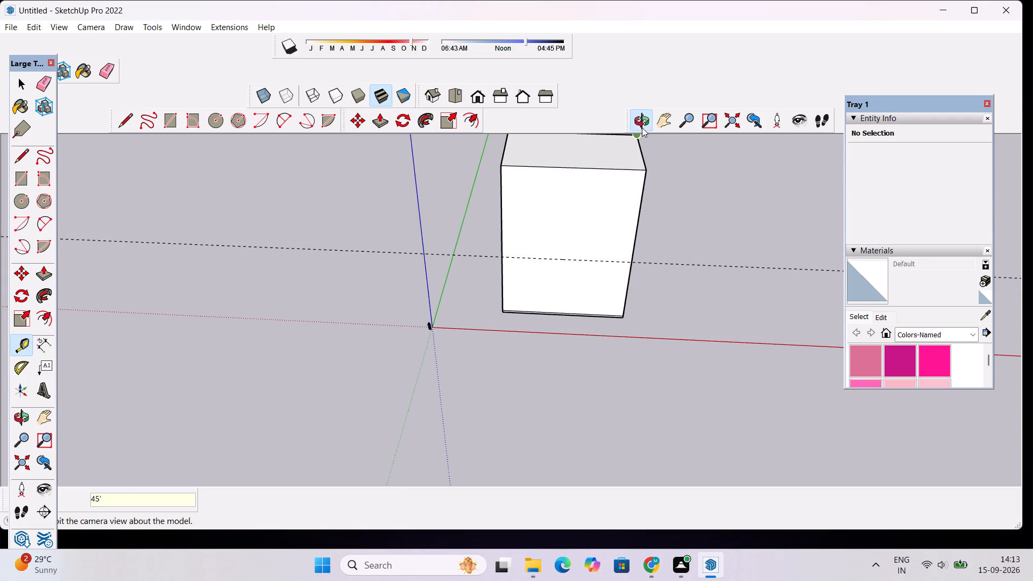
left_click_drag(555, 330, 644, 166)
scroll(626, 231, "up", 7)
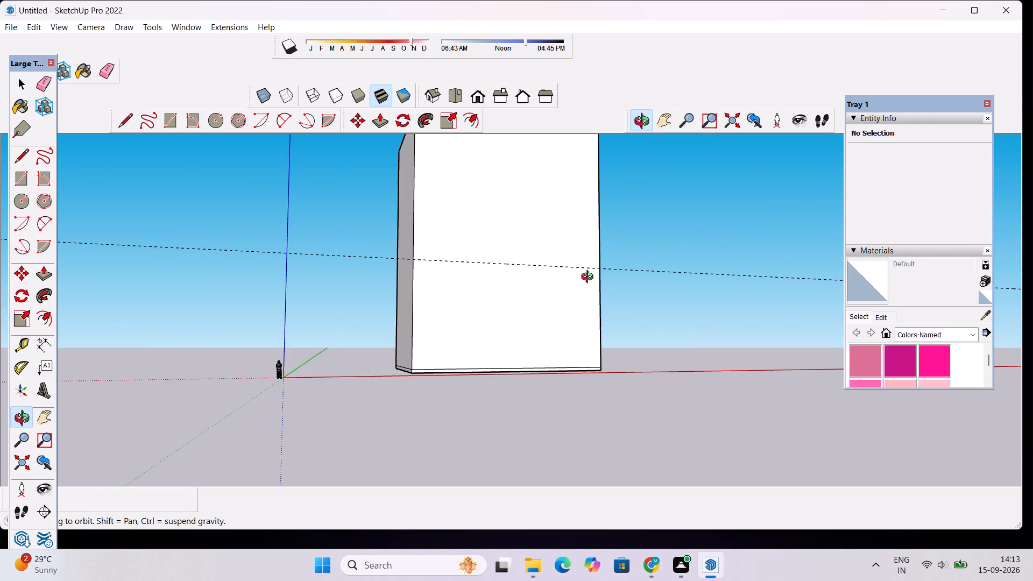
scroll(588, 326, "up", 2)
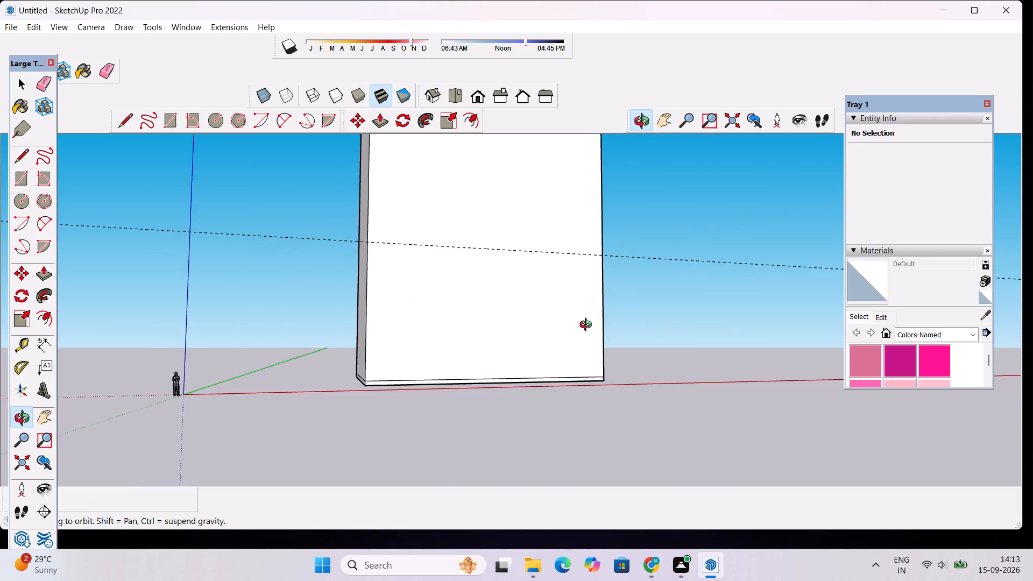
left_click_drag(598, 309, 547, 340)
scroll(546, 340, "up", 1)
key("t")
scroll(532, 348, "up", 4)
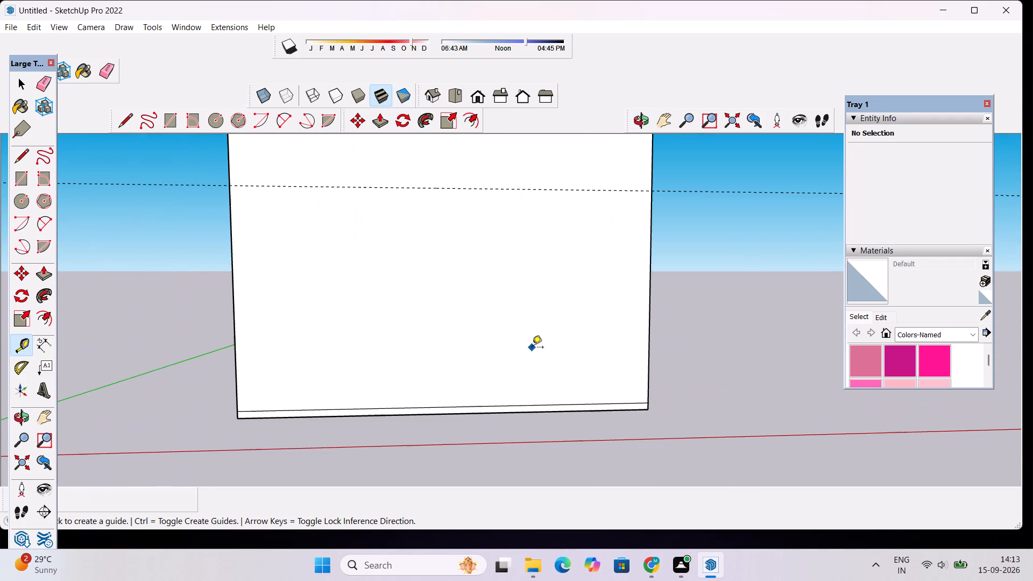
left_click(480, 409)
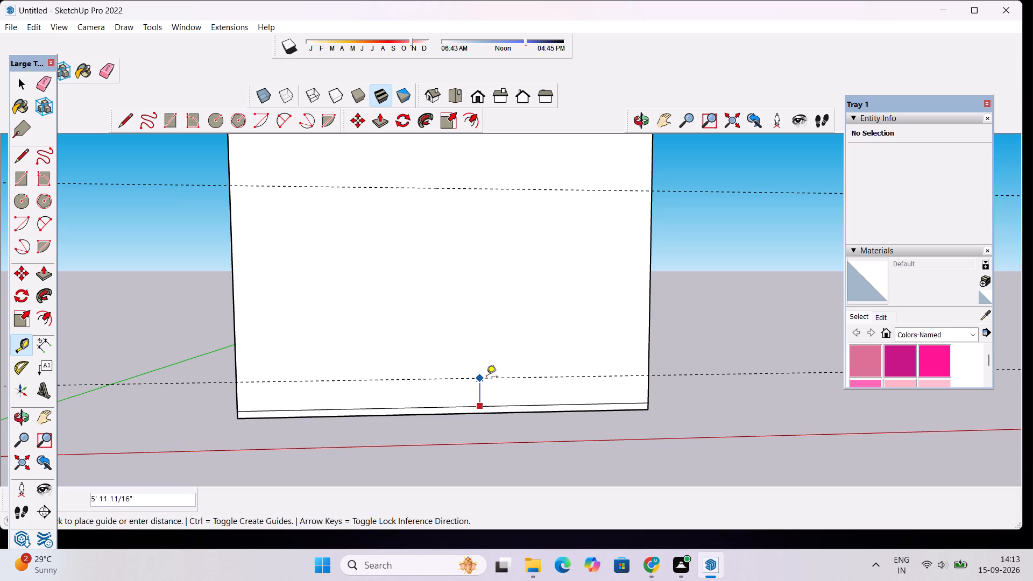
scroll(486, 364, "down", 1)
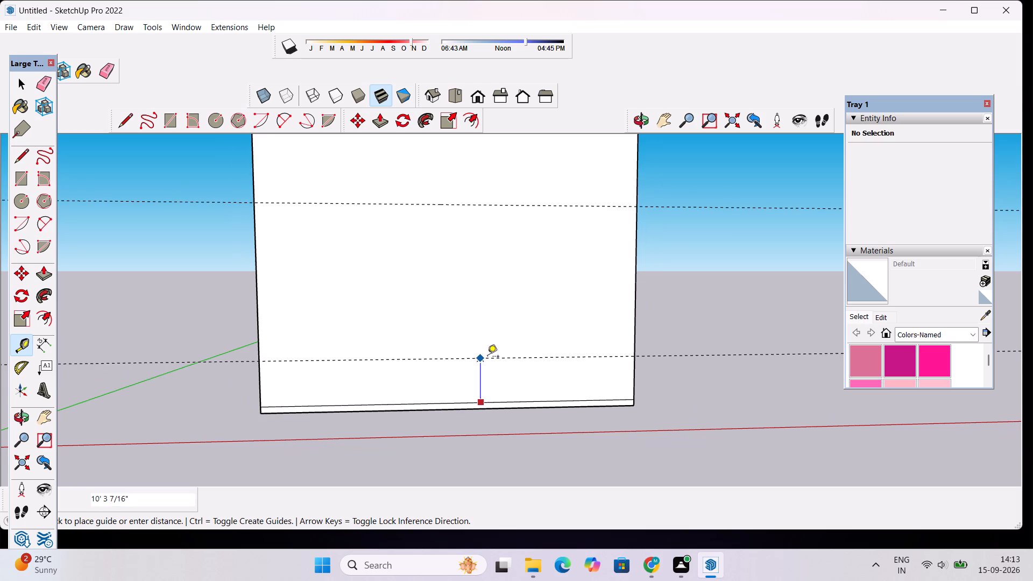
type("13'")
key("Return")
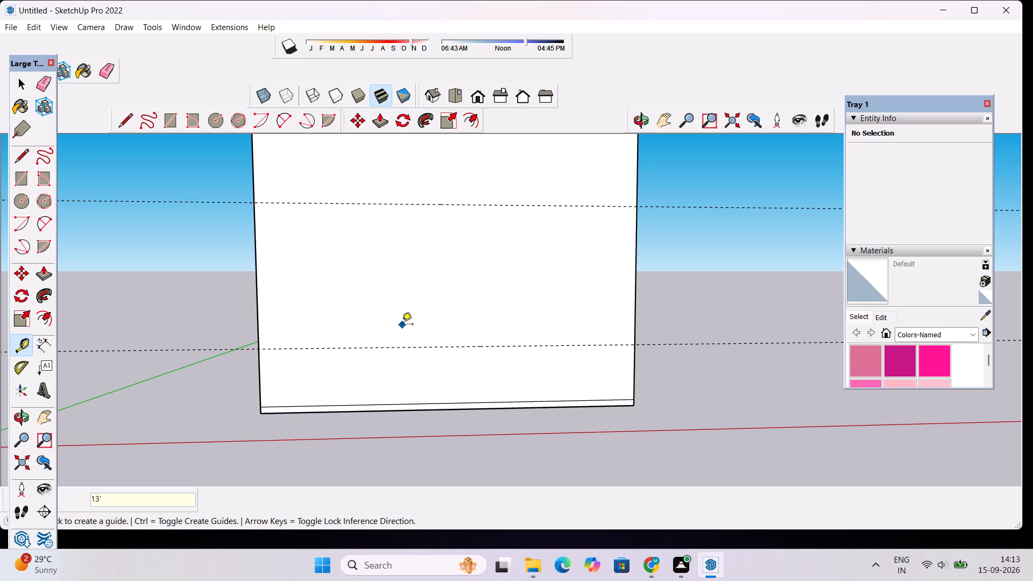
Draw two horizontal lines across the full width of the front face, along the upper and lower guide lines.
scroll(402, 325, "down", 1)
scroll(552, 317, "up", 1)
scroll(495, 322, "down", 2)
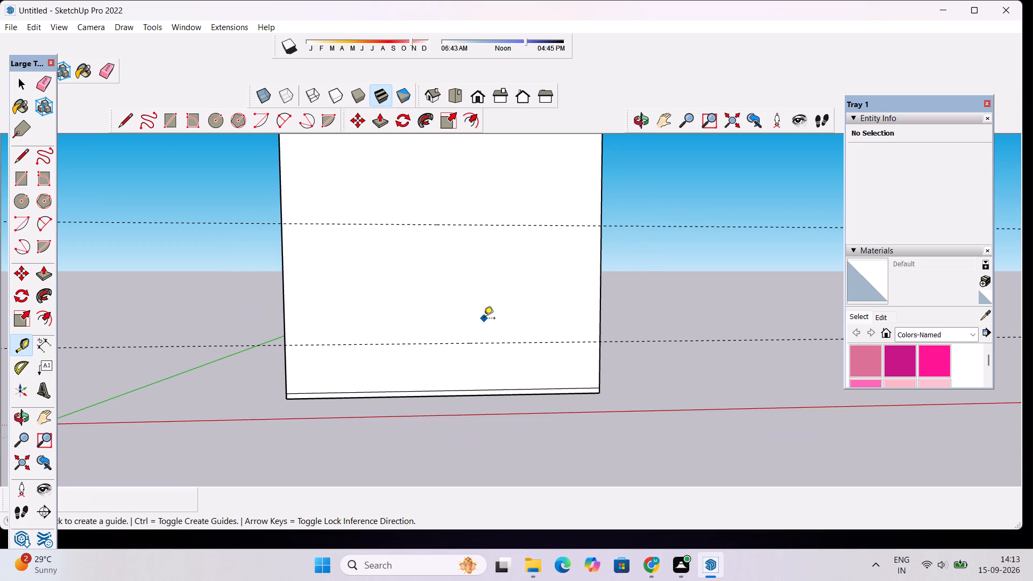
key("l")
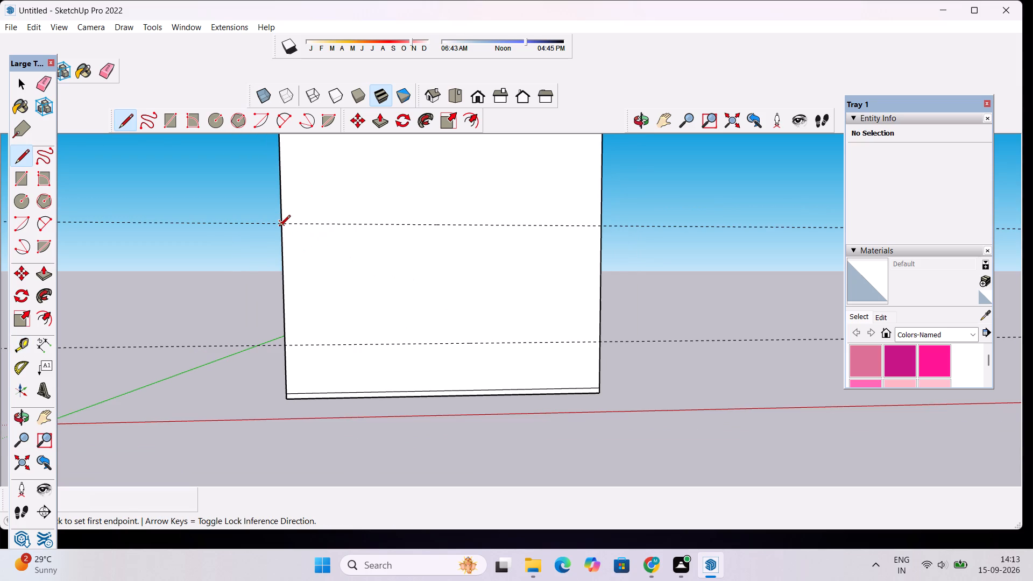
left_click(279, 227)
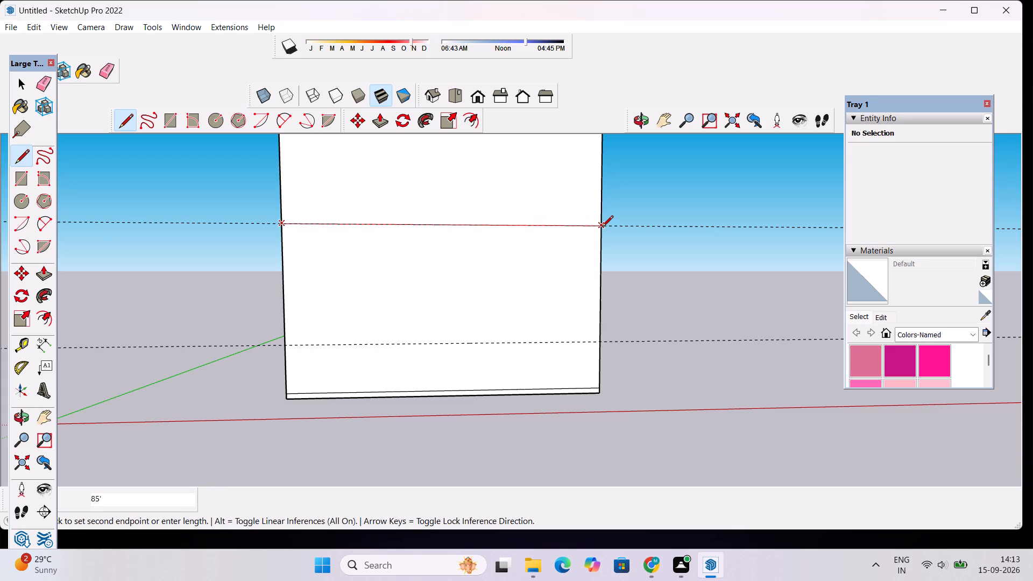
left_click(602, 228)
left_click(288, 344)
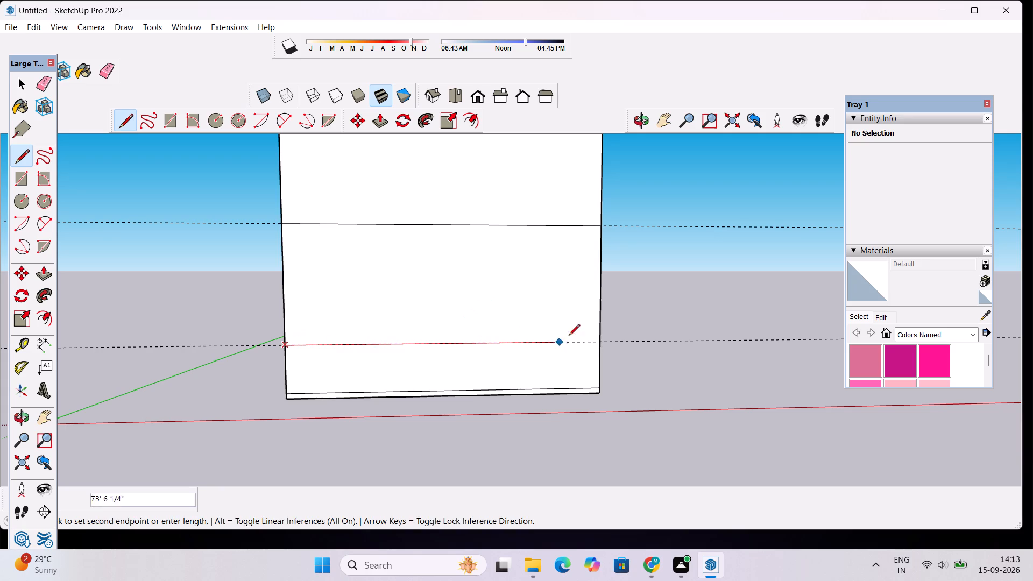
left_click(602, 342)
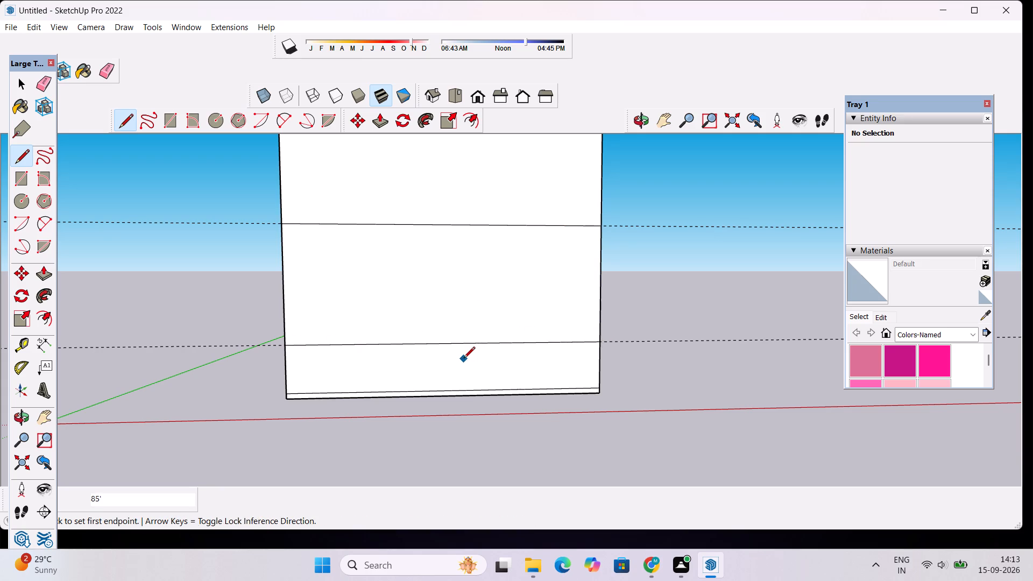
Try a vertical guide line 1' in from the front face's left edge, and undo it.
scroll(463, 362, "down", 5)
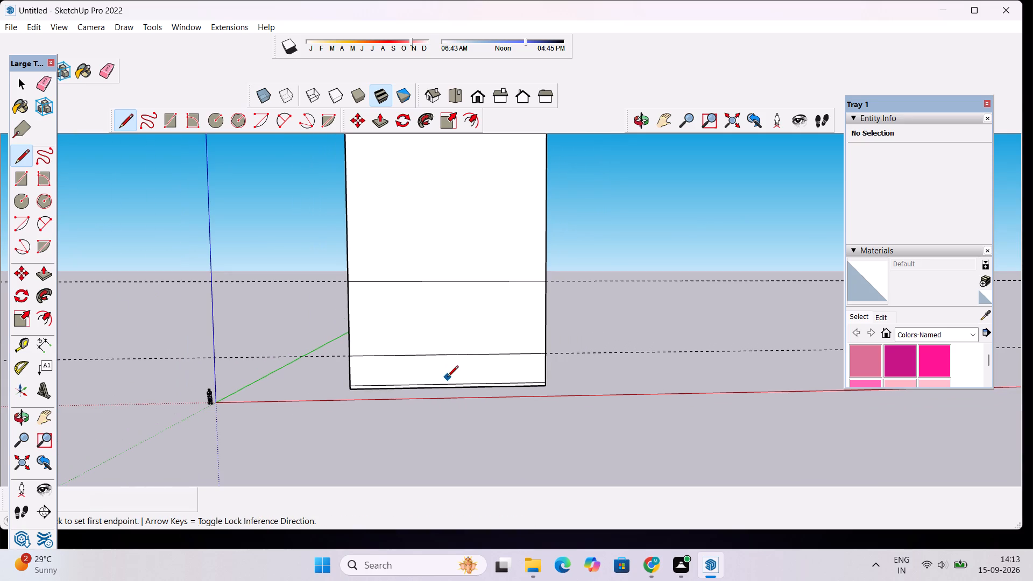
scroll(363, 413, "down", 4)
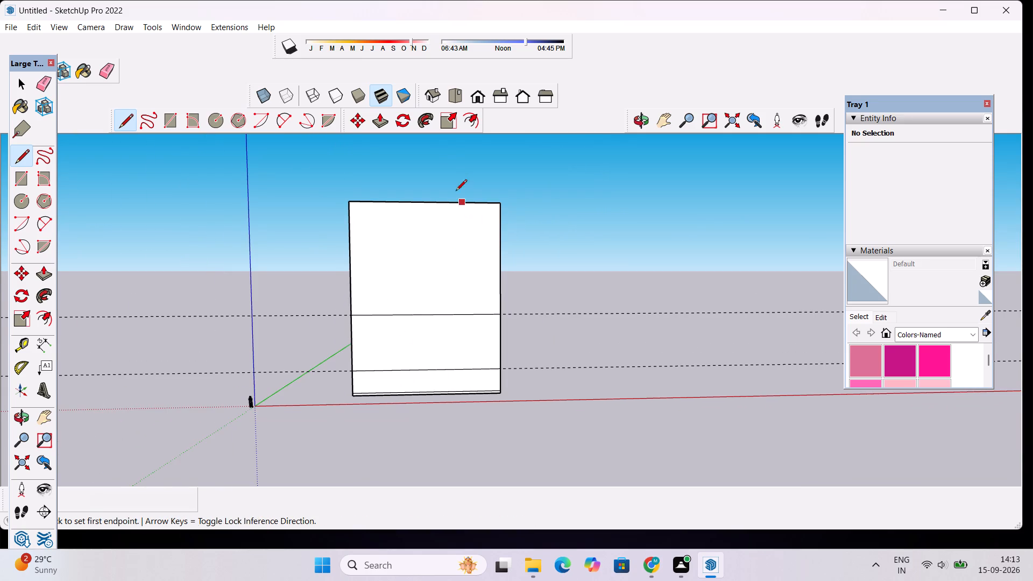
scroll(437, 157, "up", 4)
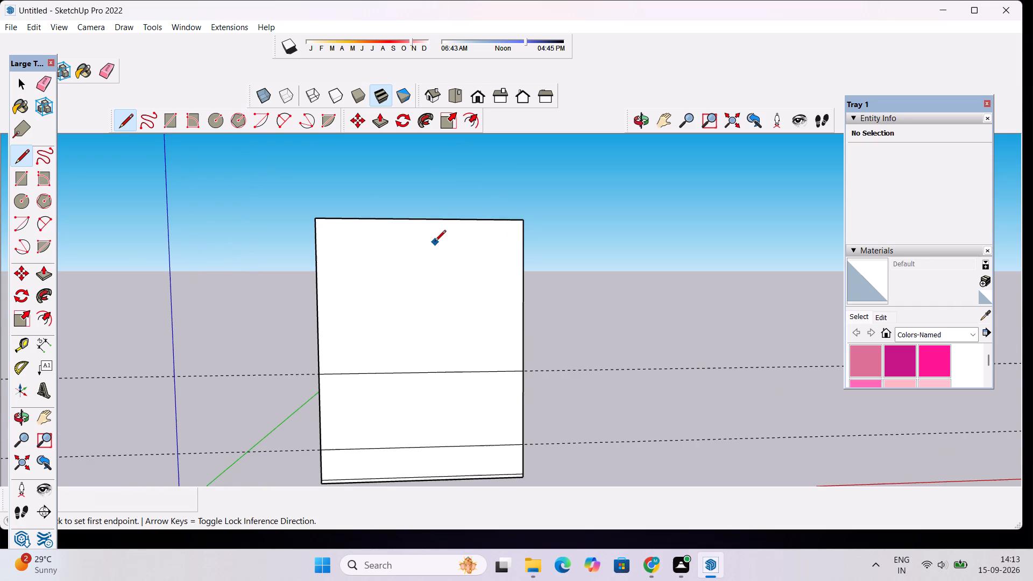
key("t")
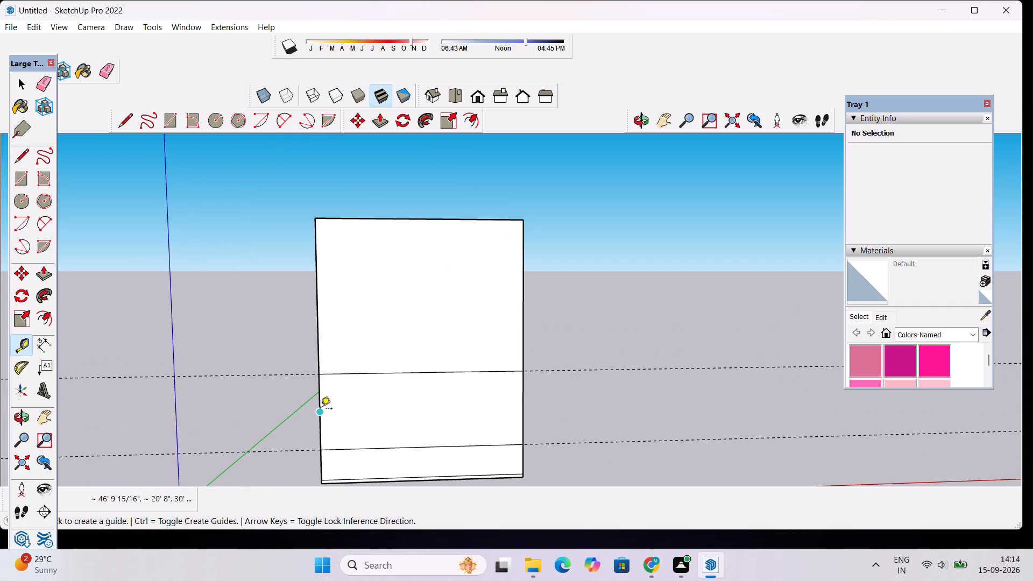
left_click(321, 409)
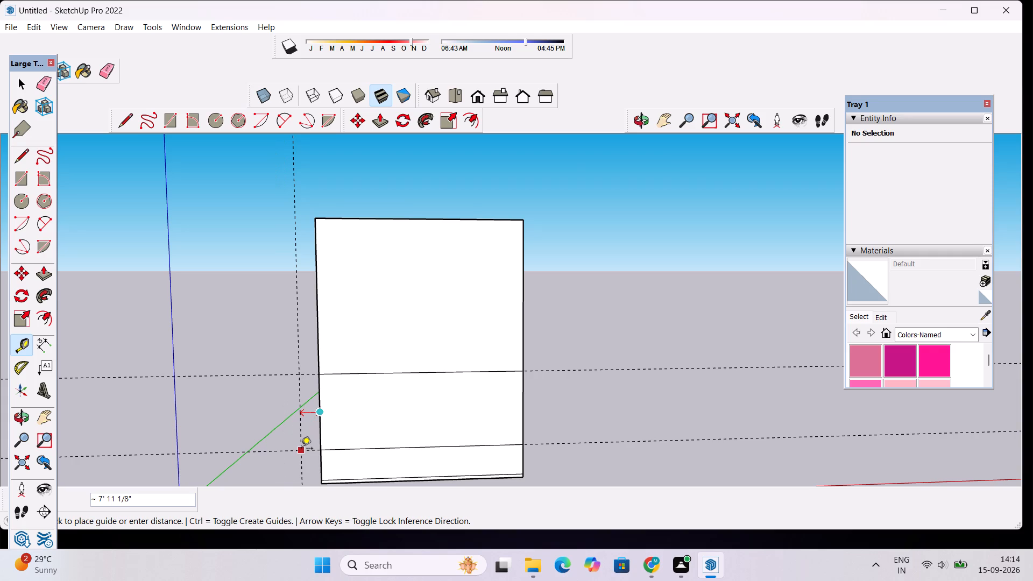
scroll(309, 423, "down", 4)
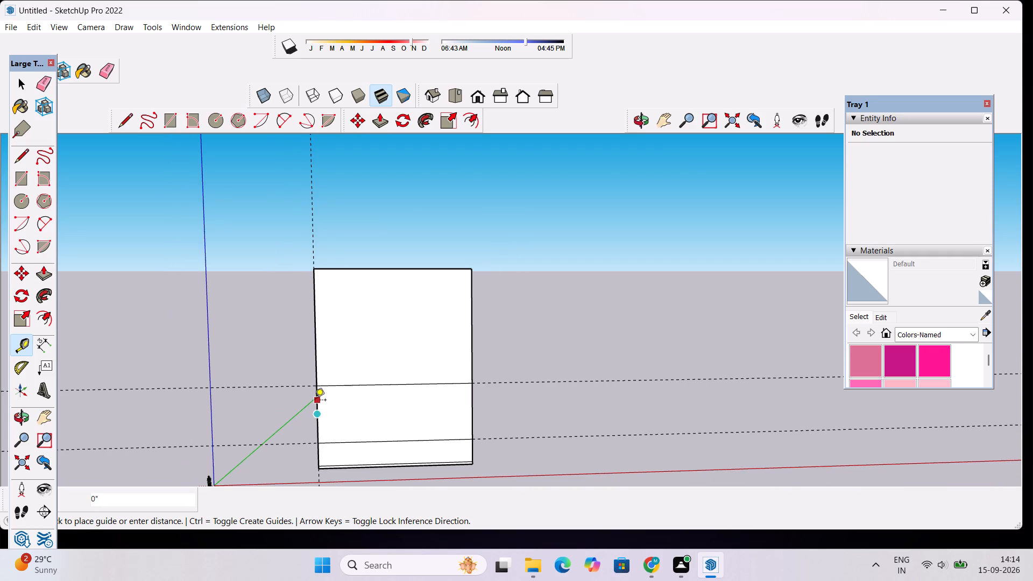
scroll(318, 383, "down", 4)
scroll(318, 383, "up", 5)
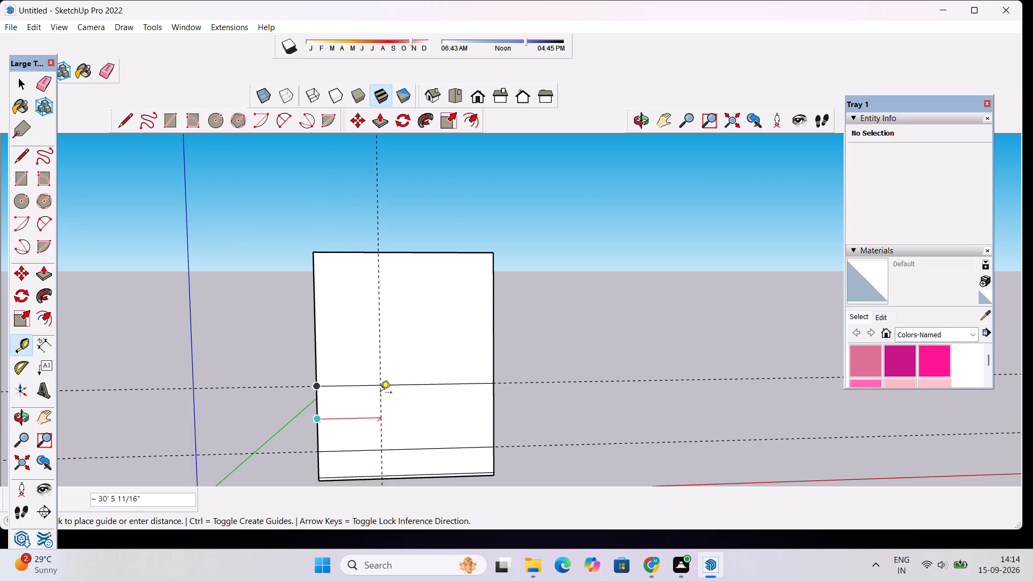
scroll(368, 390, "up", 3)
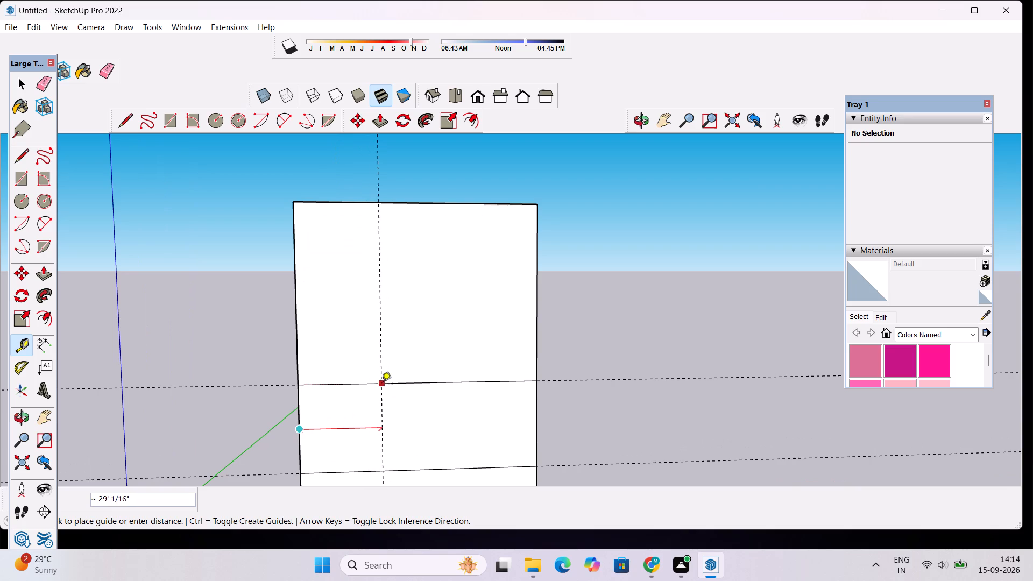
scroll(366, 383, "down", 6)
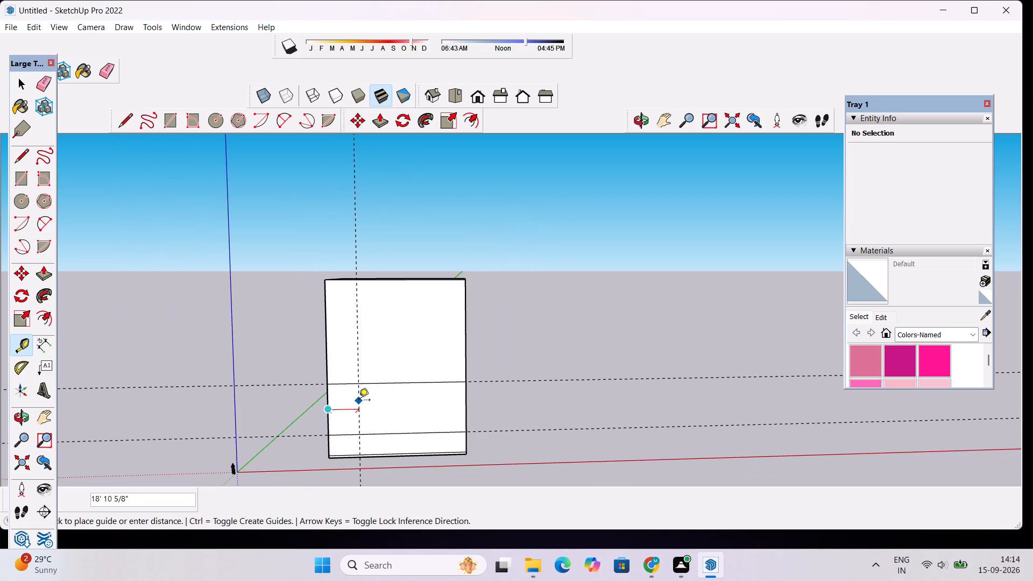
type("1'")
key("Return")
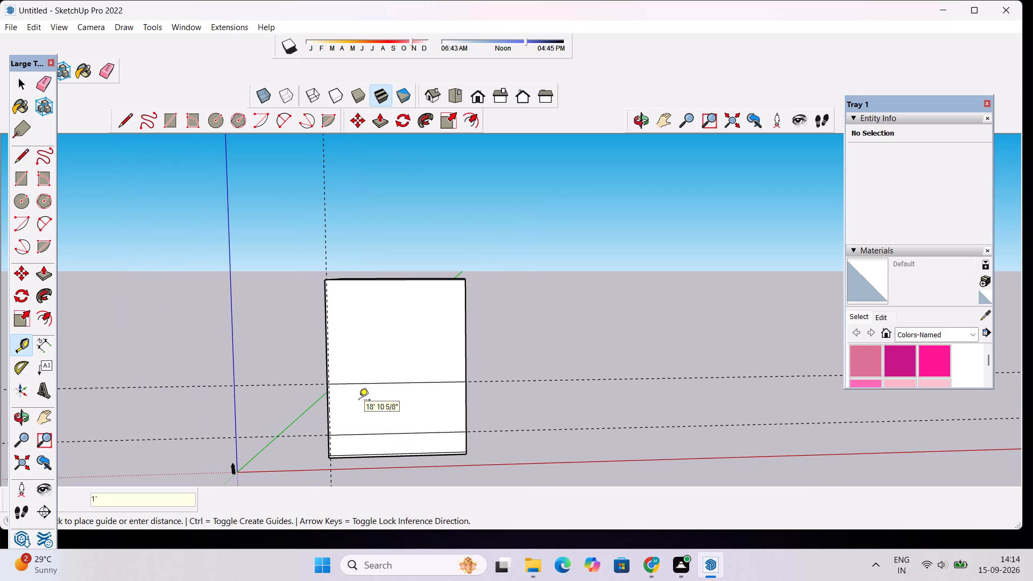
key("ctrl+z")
Examine the divided front face up close and the whole volume from the front, both sides and above.
scroll(340, 260, "down", 6)
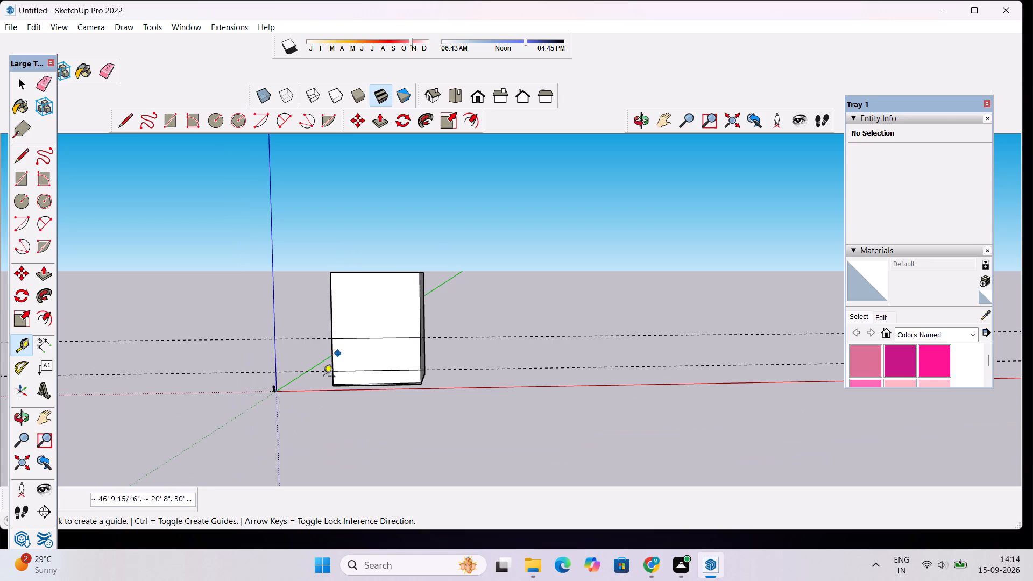
scroll(310, 401, "up", 10)
scroll(346, 360, "up", 9)
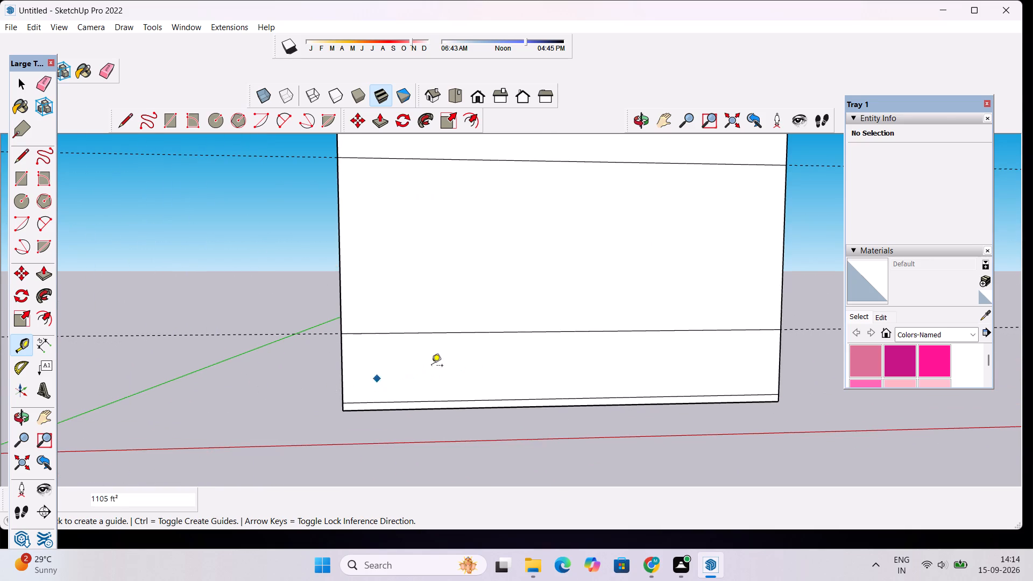
key("space")
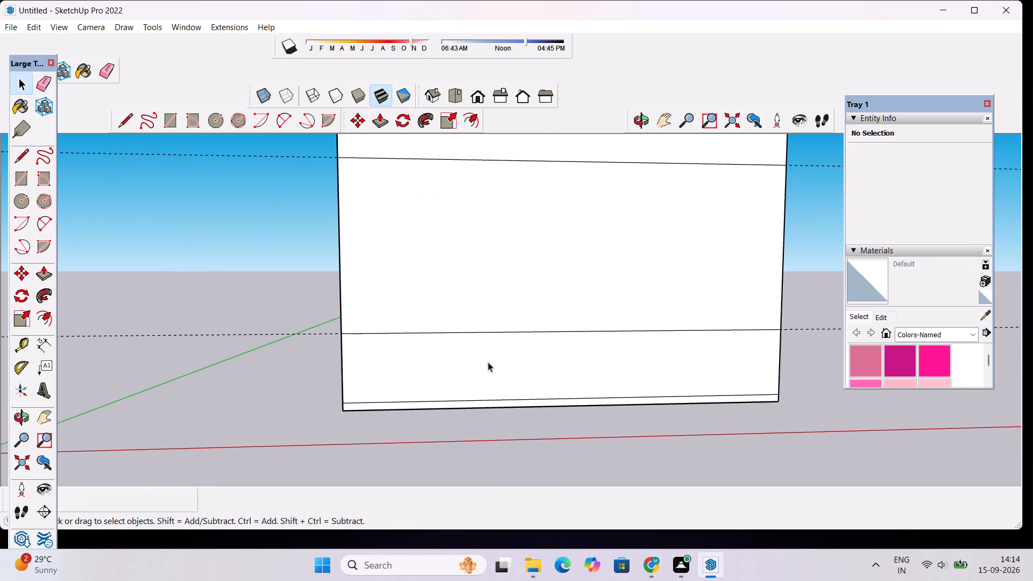
scroll(483, 346, "down", 7)
left_click(638, 124)
left_click_drag(615, 256, 773, 430)
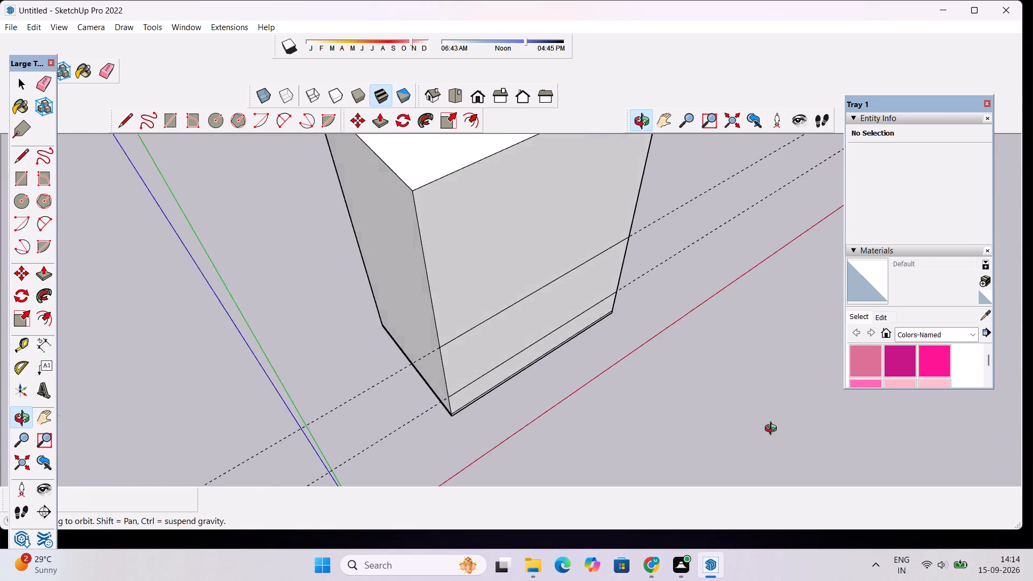
left_click_drag(773, 430, 466, 380)
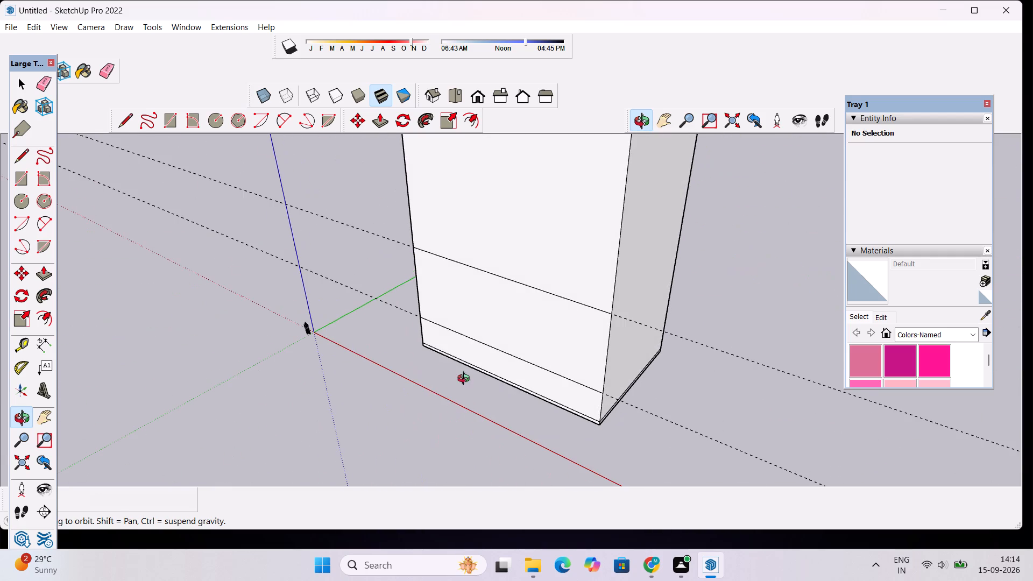
left_click_drag(321, 372, 414, 370)
scroll(456, 325, "down", 5)
left_click_drag(463, 302, 297, 316, "shift")
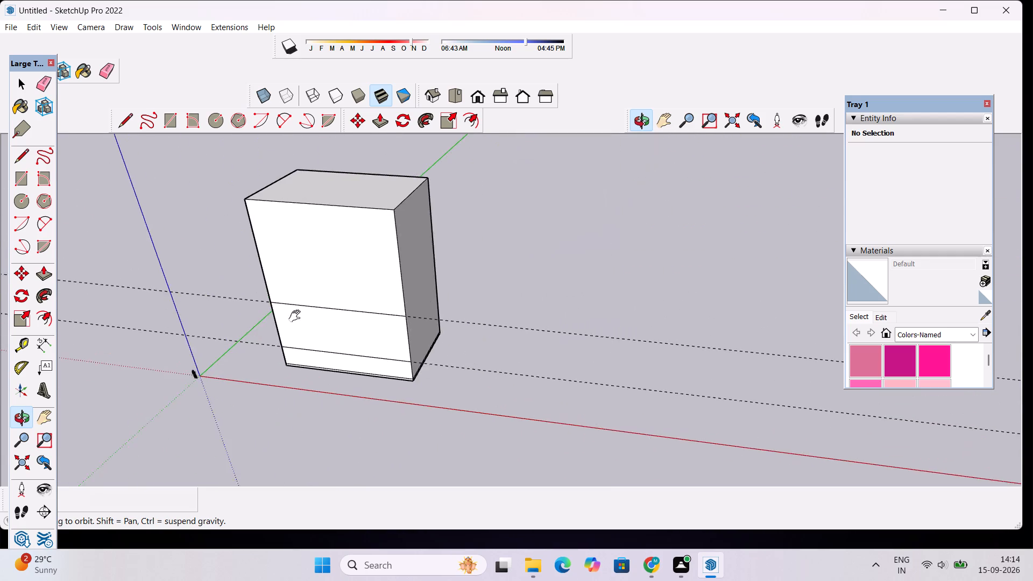
left_click_drag(297, 316, 296, 316, "shift")
scroll(293, 317, "down", 6)
left_click_drag(256, 373, 319, 351)
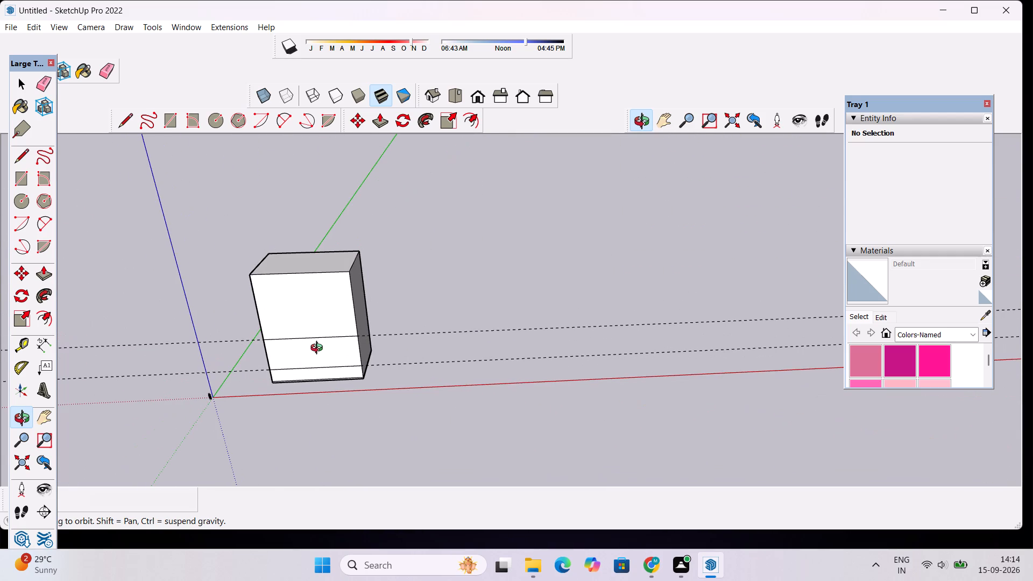
left_click_drag(305, 356, 311, 304)
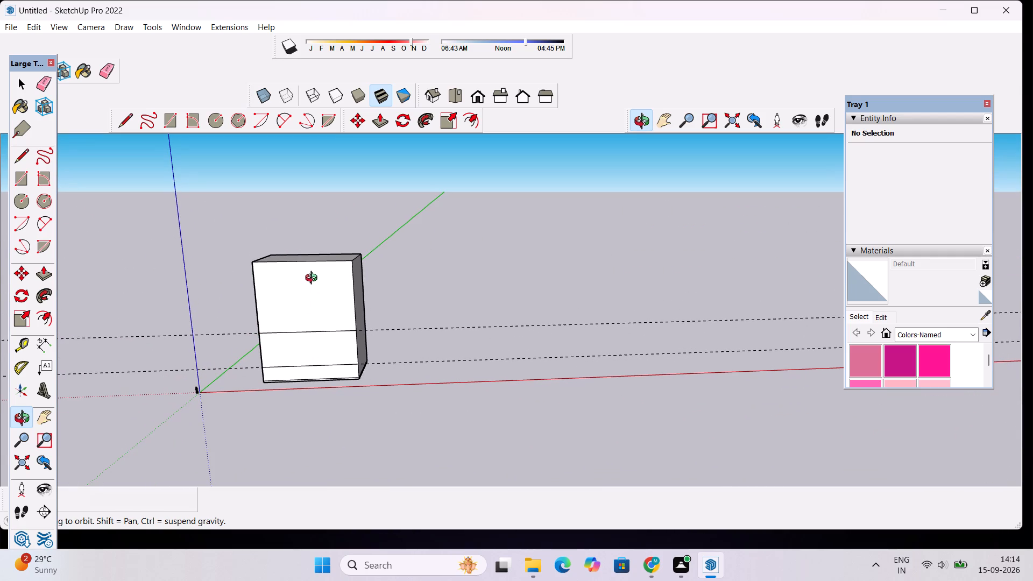
left_click_drag(345, 297, 342, 351)
left_click_drag(361, 267, 339, 329)
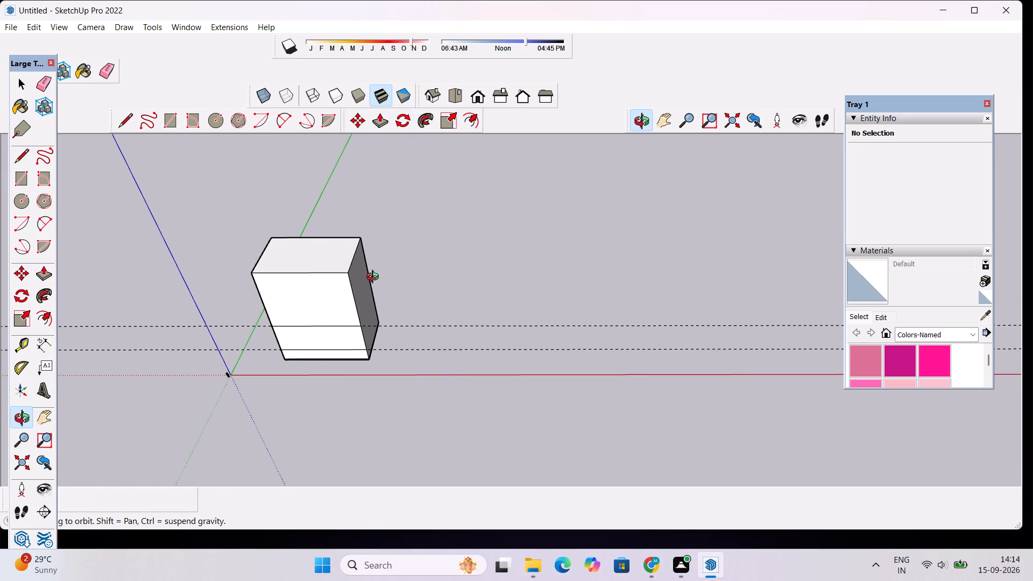
left_click_drag(423, 354, 322, 417)
scroll(325, 209, "up", 4)
left_click_drag(312, 233, 327, 249, "shift")
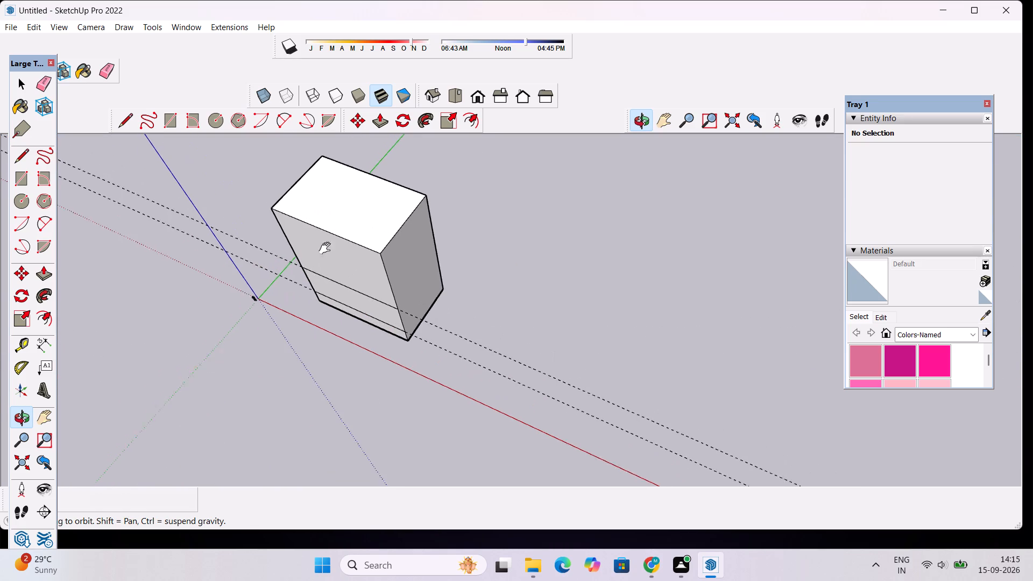
left_click_drag(327, 249, 378, 289, "shift")
scroll(378, 285, "up", 4)
left_click_drag(367, 266, 484, 236)
scroll(484, 236, "down", 6)
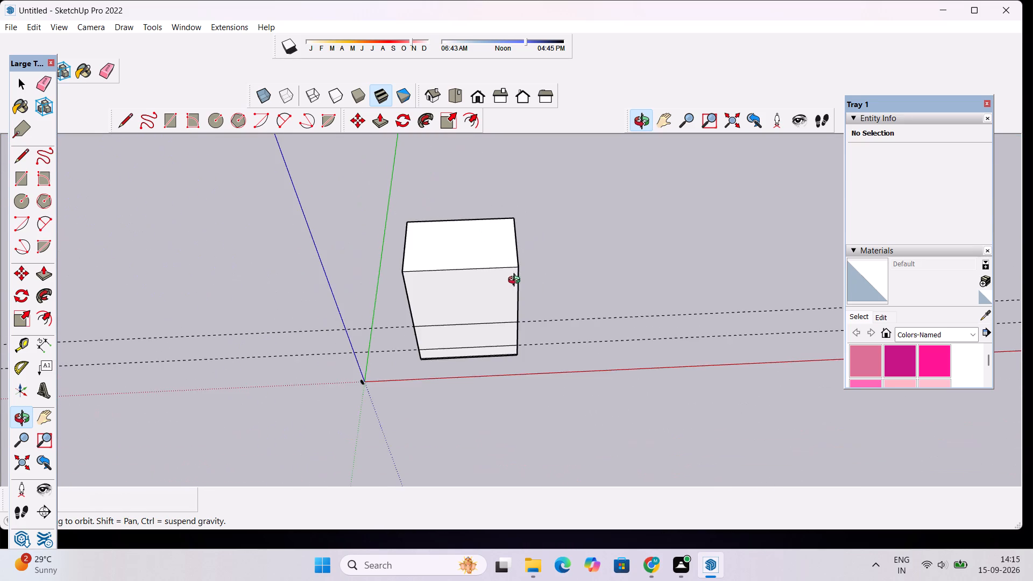
left_click_drag(523, 316, 484, 395)
scroll(456, 293, "up", 4)
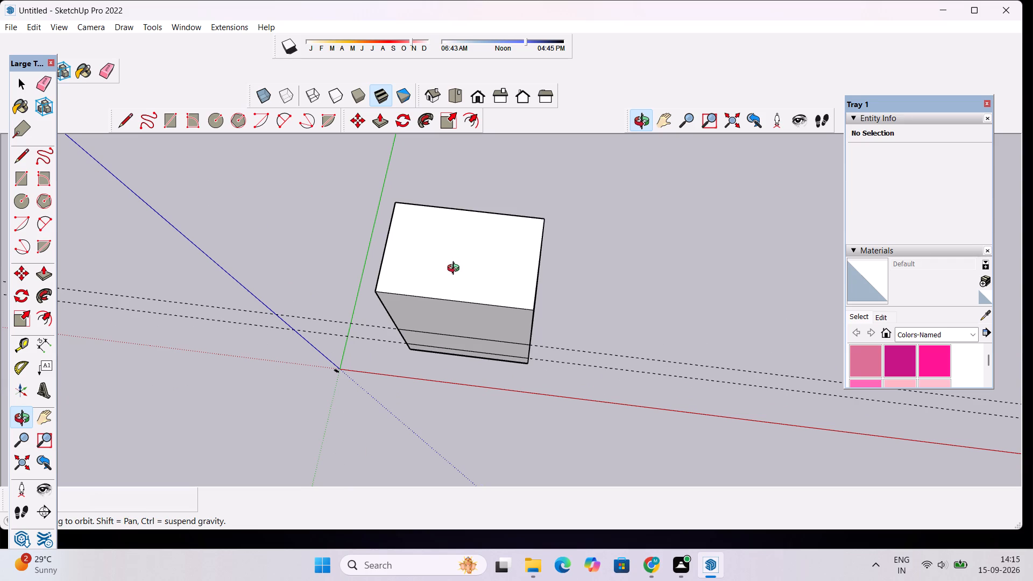
left_click_drag(435, 322, 455, 277)
scroll(450, 279, "down", 3)
left_click_drag(456, 349, 461, 296)
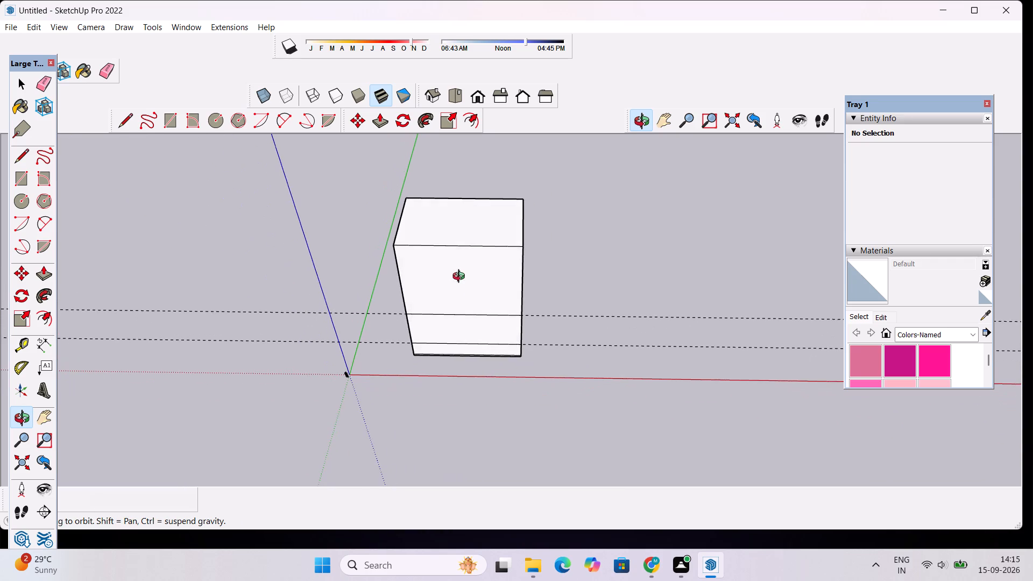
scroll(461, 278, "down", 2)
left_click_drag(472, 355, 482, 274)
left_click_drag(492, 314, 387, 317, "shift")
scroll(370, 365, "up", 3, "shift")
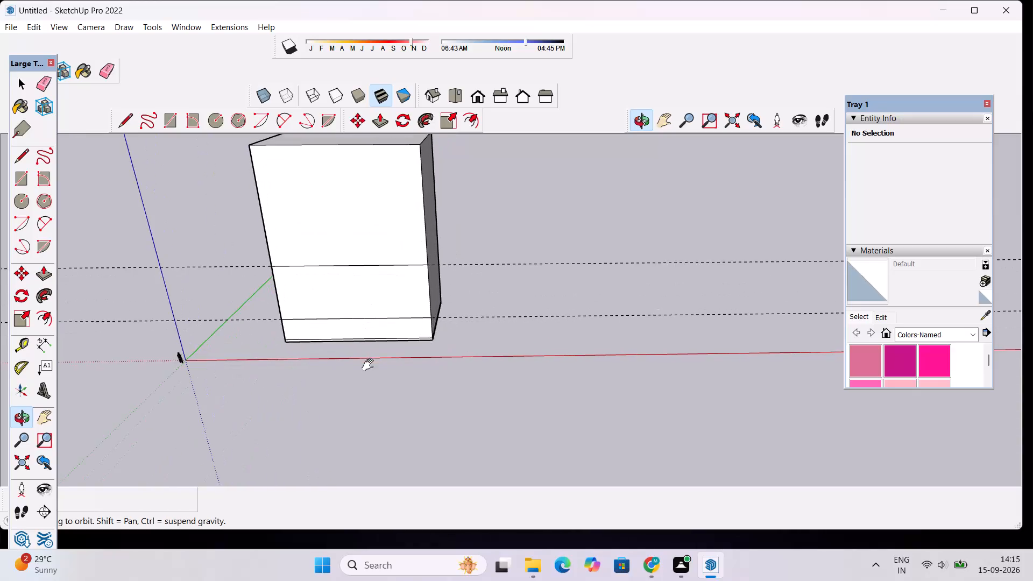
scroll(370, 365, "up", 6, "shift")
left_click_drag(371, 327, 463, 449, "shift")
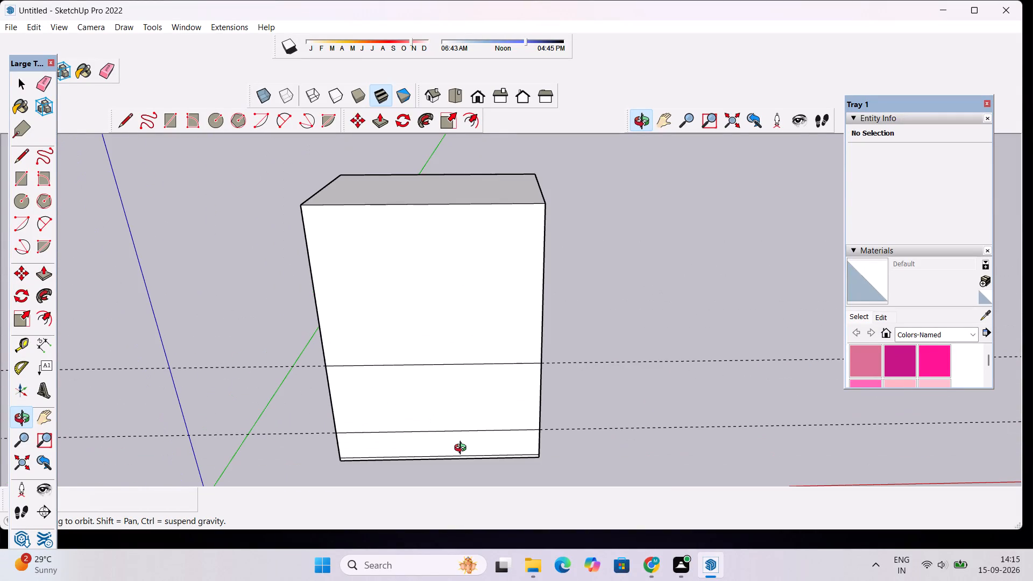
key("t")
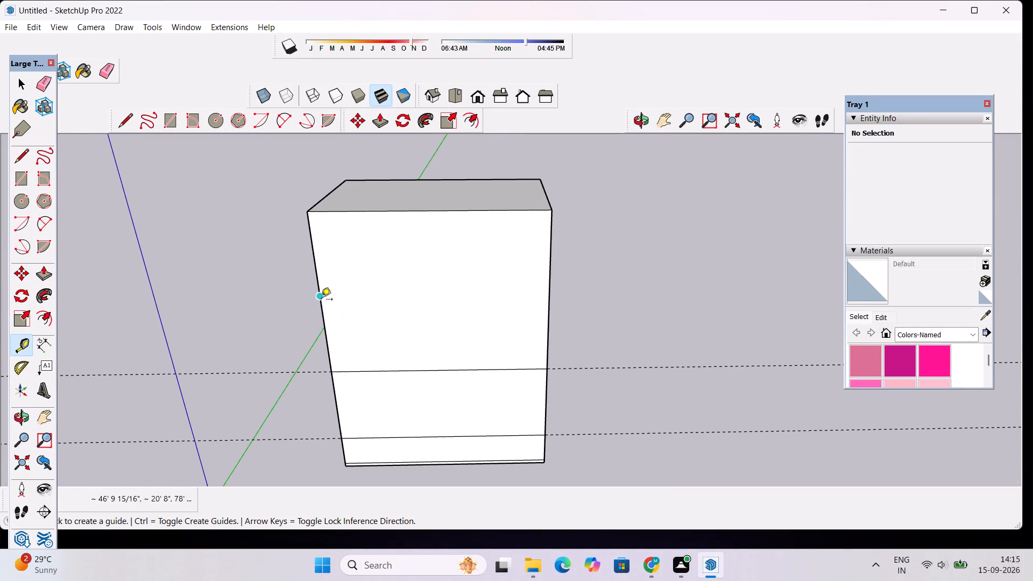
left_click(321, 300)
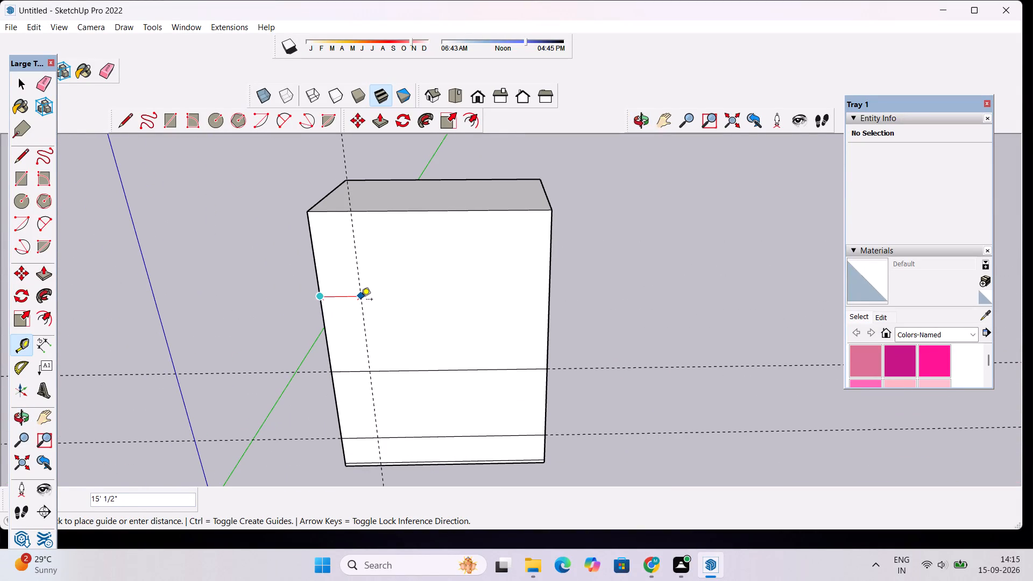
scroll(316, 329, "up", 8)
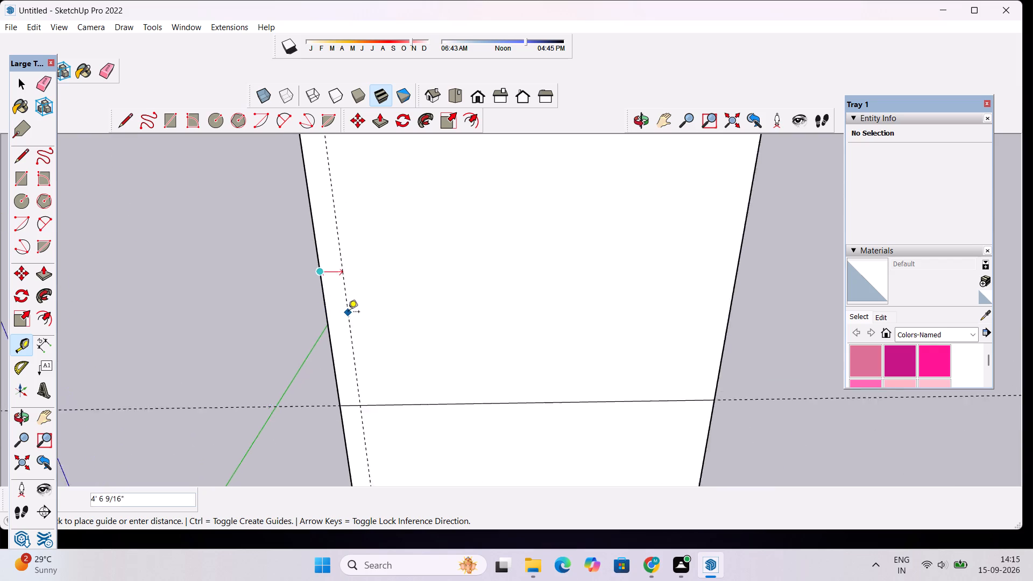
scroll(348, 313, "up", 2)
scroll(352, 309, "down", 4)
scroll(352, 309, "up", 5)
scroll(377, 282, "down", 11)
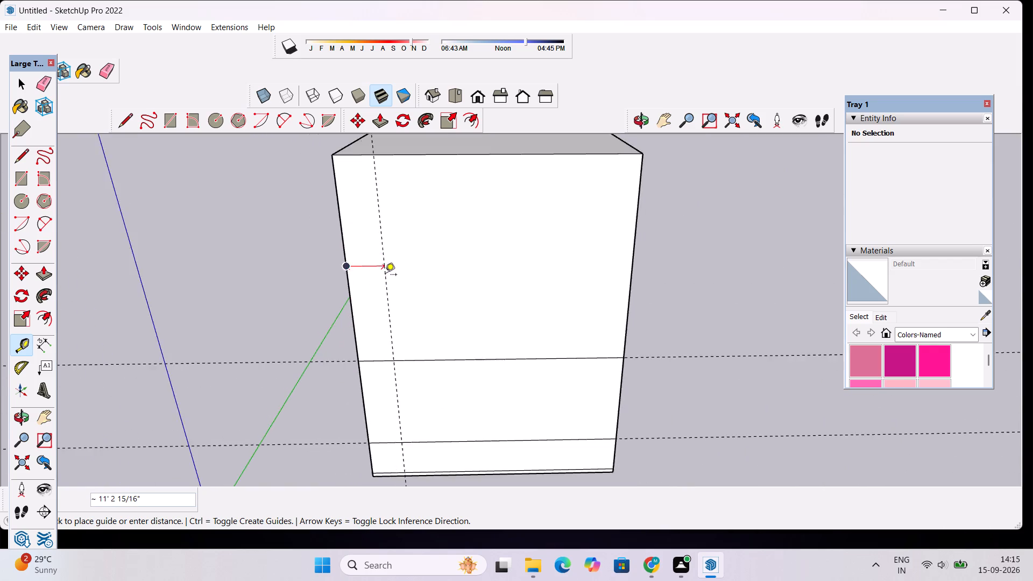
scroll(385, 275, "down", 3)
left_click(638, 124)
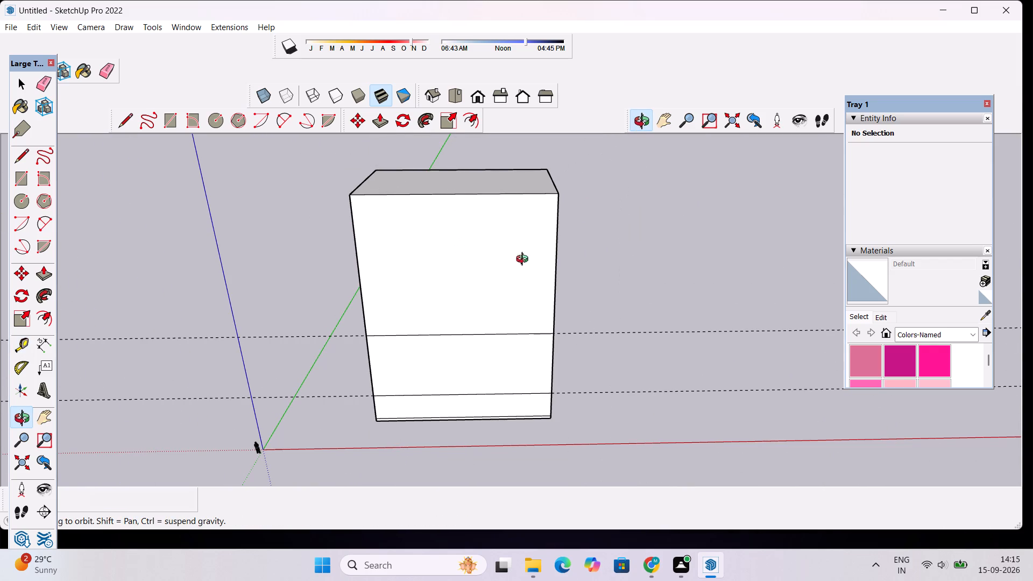
Undo all modelling back to an empty scene, removing the front face's lines and guides, the tall volume, the base slab and its outline.
left_click_drag(454, 316, 485, 258)
scroll(485, 258, "up", 4)
left_click_drag(485, 256, 443, 307)
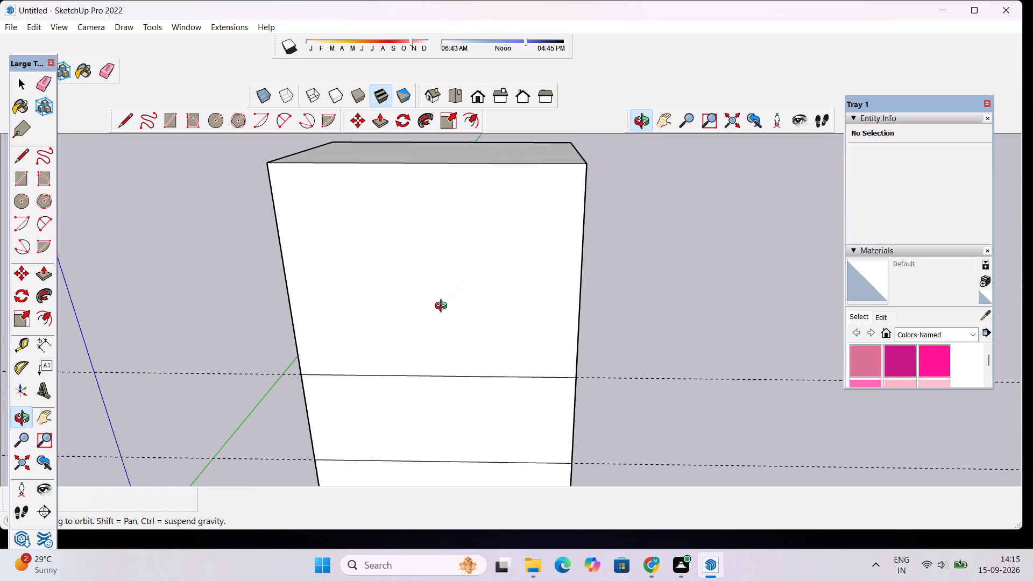
scroll(443, 306, "down", 5)
key("ctrl+z")
key("ctrl+z")
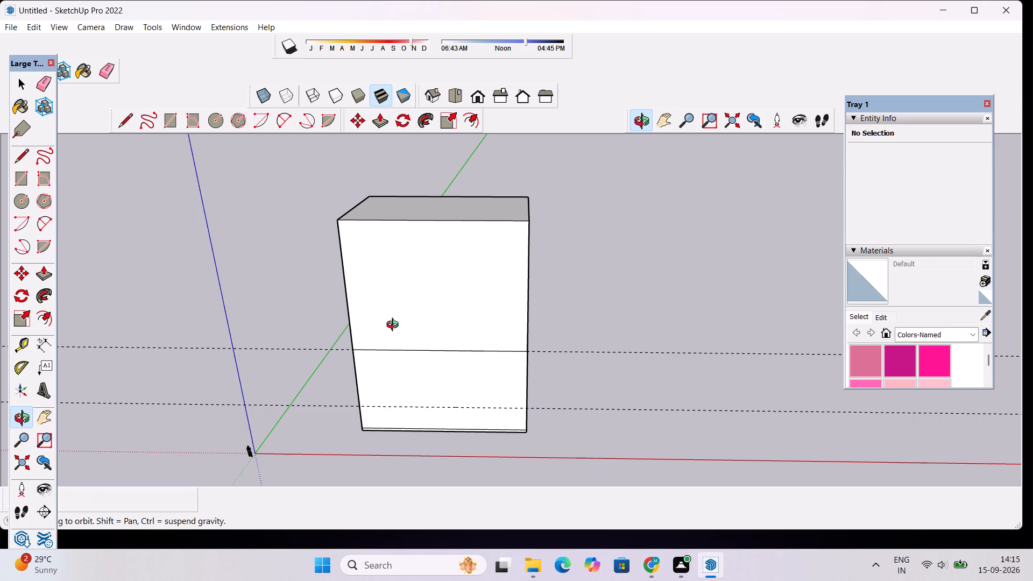
key("ctrl+z")
key("ctrl+z")
key("ctrl+z")
key("ctrl+z")
key("ctrl+z")
key("ctrl+z")
key("ctrl+z")
key("ctrl+z")
key("ctrl+z")
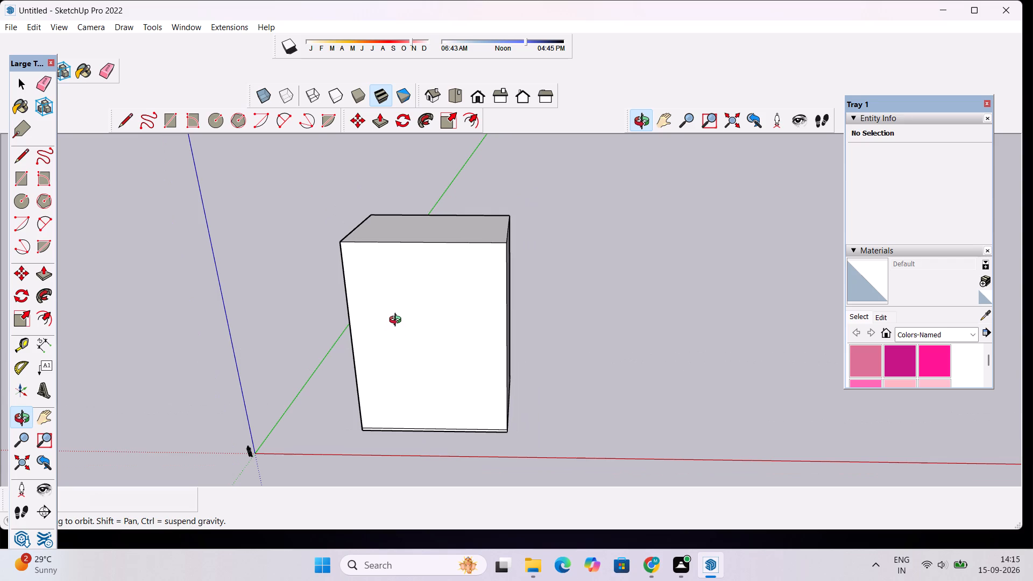
key("ctrl+z")
key("ctrl+z")
key("ctrl+z")
key("ctrl+z")
key("ctrl+z")
key("ctrl+z")
key("ctrl+z")
key("ctrl+z")
key("ctrl+z")
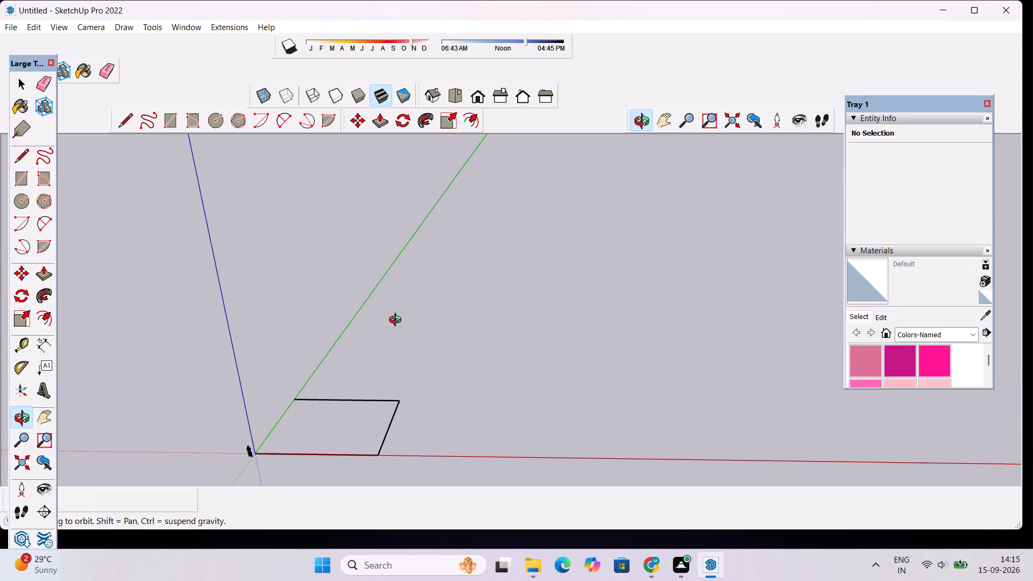
key("ctrl+z")
key("ctrl+z")
key("ctrl+z")
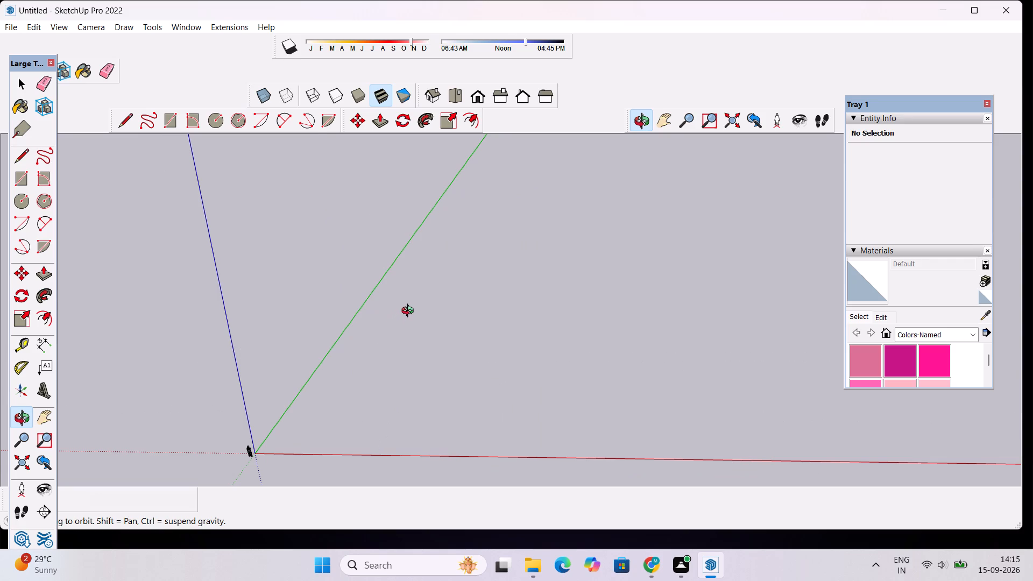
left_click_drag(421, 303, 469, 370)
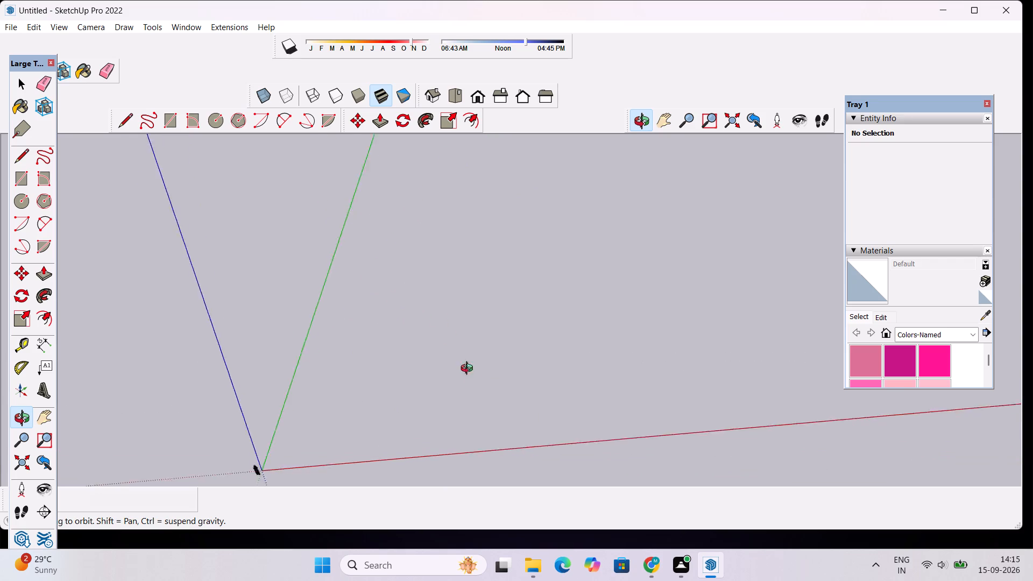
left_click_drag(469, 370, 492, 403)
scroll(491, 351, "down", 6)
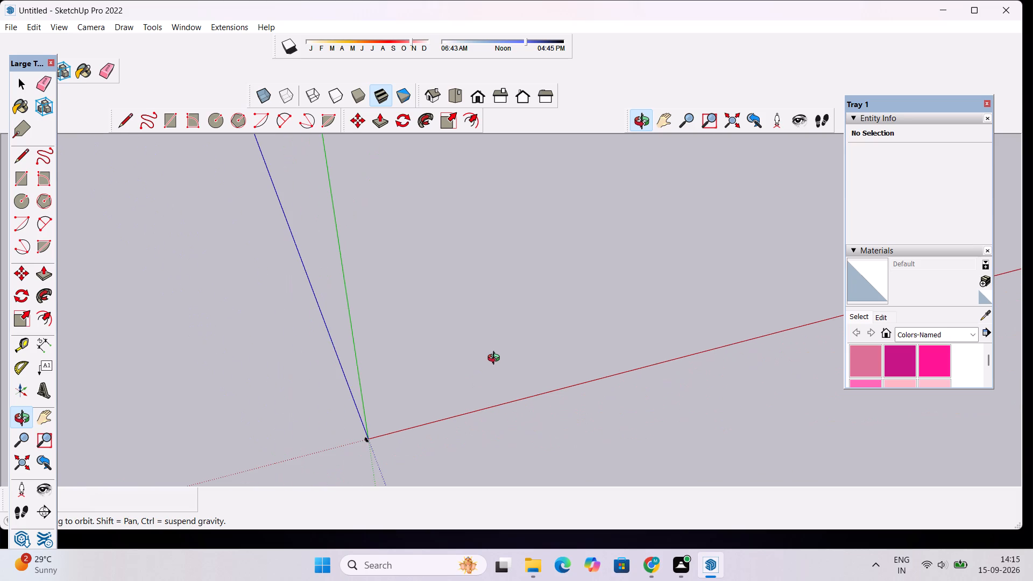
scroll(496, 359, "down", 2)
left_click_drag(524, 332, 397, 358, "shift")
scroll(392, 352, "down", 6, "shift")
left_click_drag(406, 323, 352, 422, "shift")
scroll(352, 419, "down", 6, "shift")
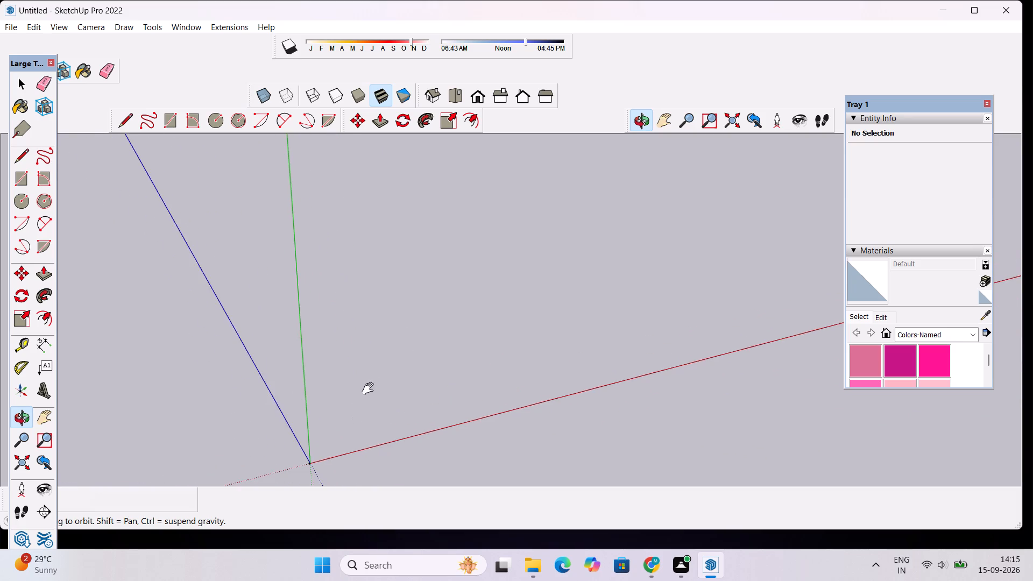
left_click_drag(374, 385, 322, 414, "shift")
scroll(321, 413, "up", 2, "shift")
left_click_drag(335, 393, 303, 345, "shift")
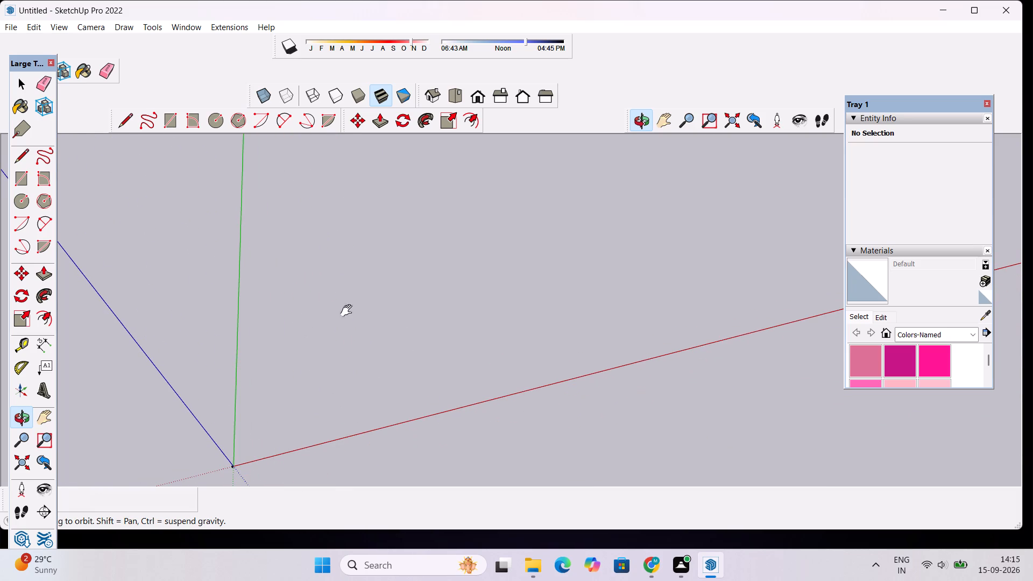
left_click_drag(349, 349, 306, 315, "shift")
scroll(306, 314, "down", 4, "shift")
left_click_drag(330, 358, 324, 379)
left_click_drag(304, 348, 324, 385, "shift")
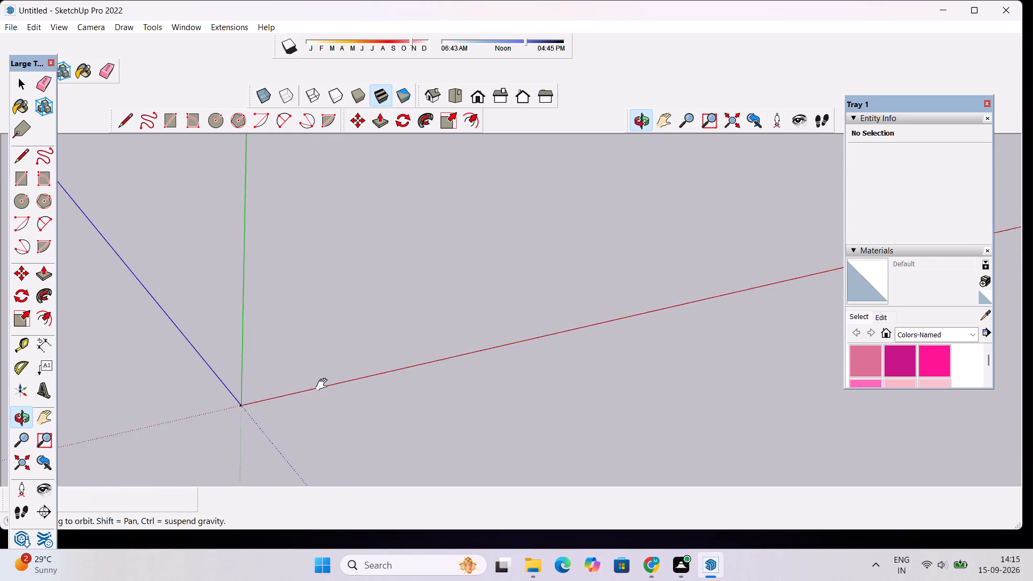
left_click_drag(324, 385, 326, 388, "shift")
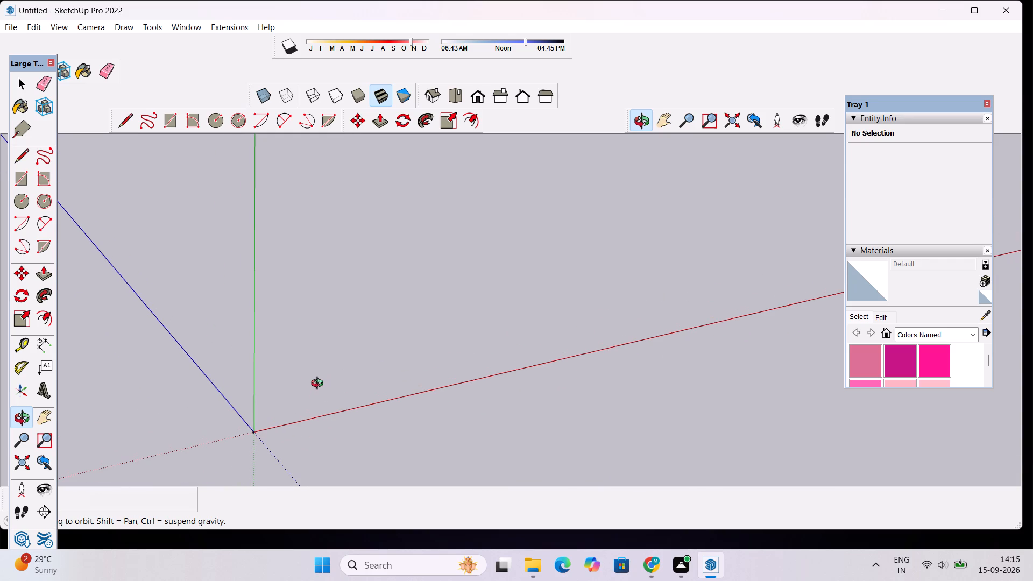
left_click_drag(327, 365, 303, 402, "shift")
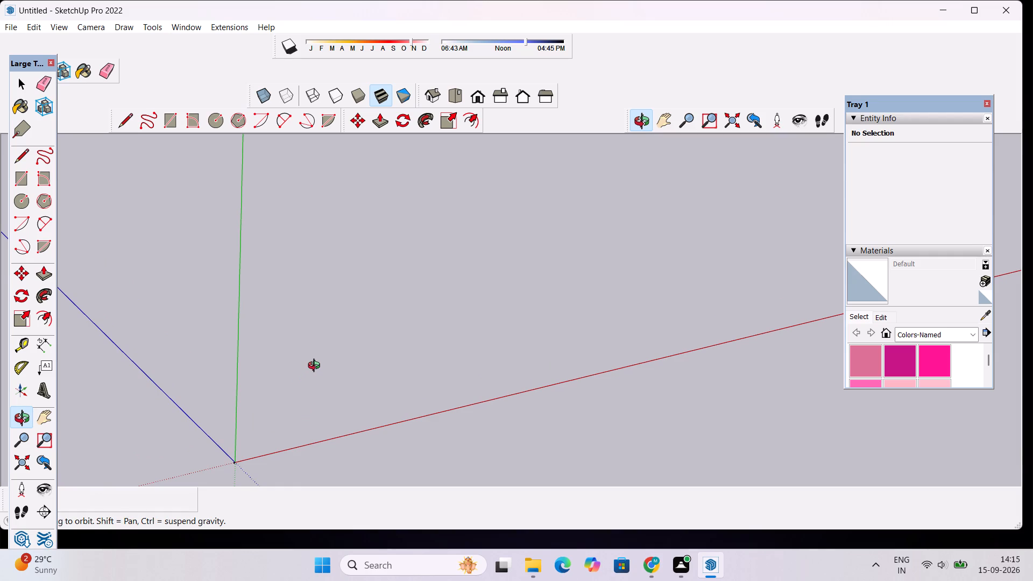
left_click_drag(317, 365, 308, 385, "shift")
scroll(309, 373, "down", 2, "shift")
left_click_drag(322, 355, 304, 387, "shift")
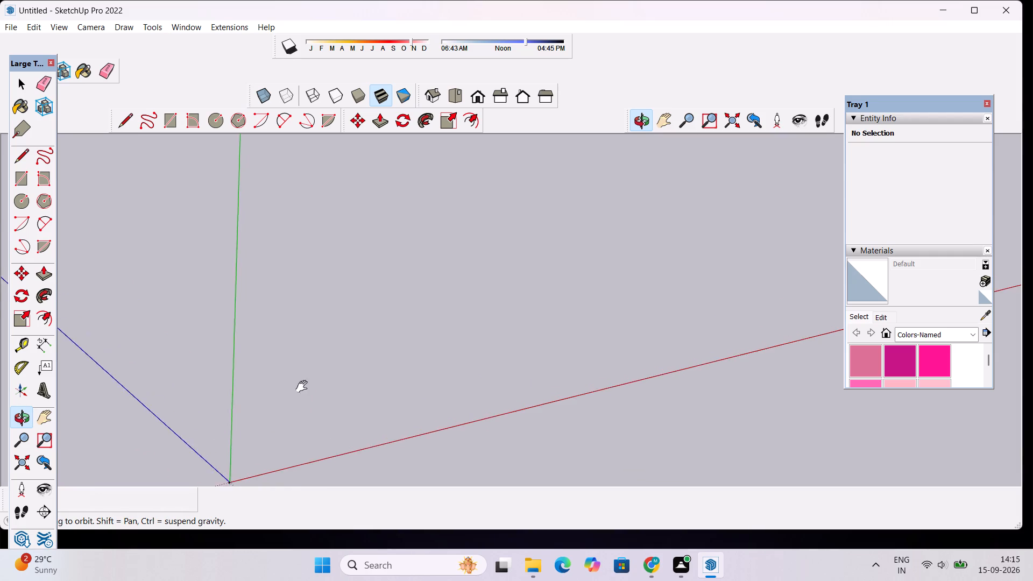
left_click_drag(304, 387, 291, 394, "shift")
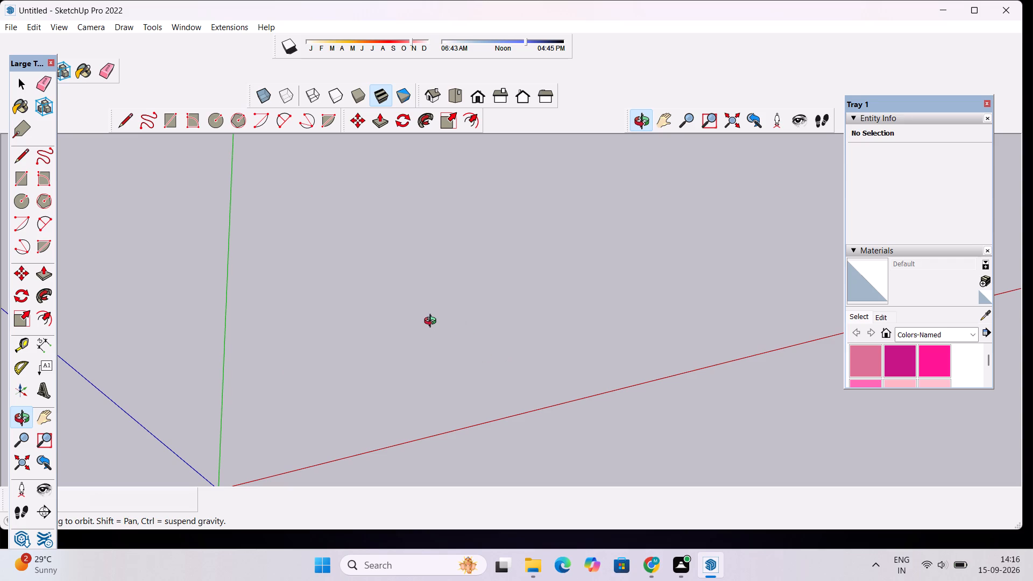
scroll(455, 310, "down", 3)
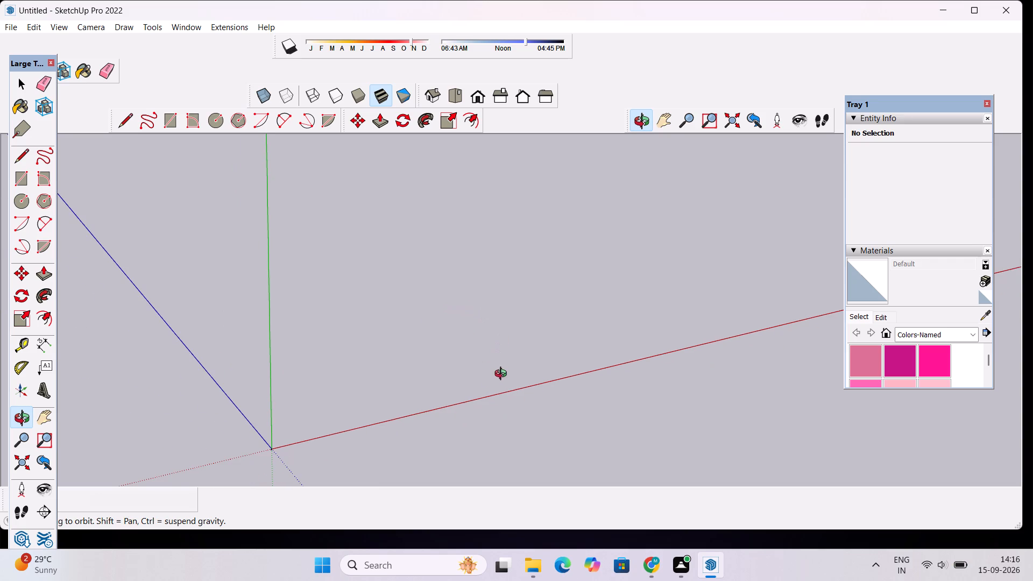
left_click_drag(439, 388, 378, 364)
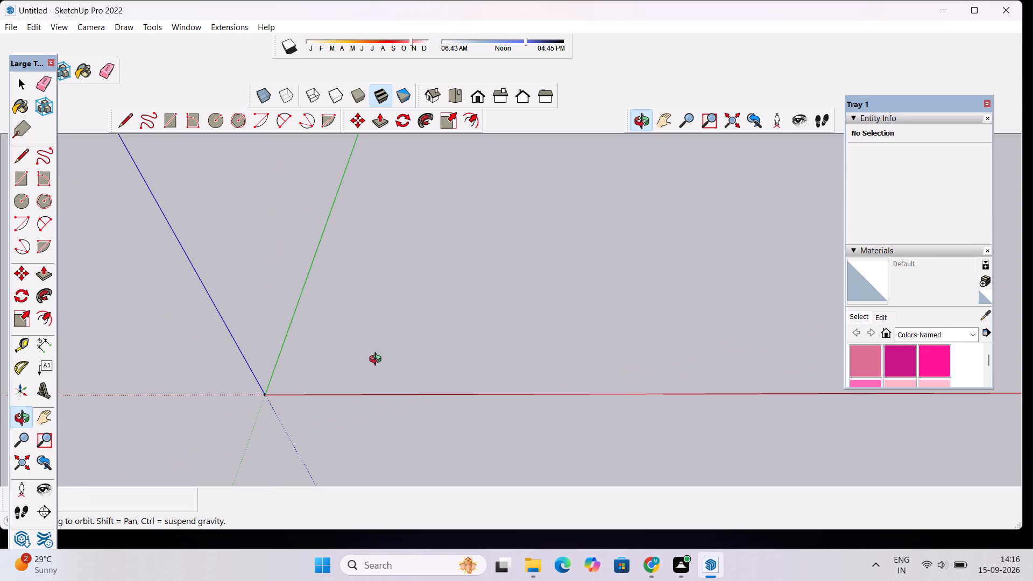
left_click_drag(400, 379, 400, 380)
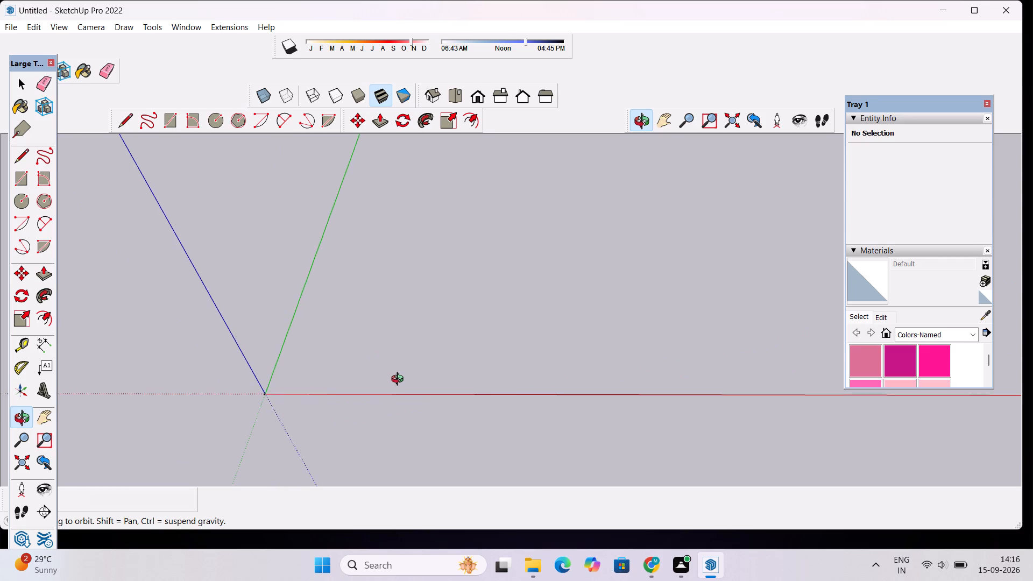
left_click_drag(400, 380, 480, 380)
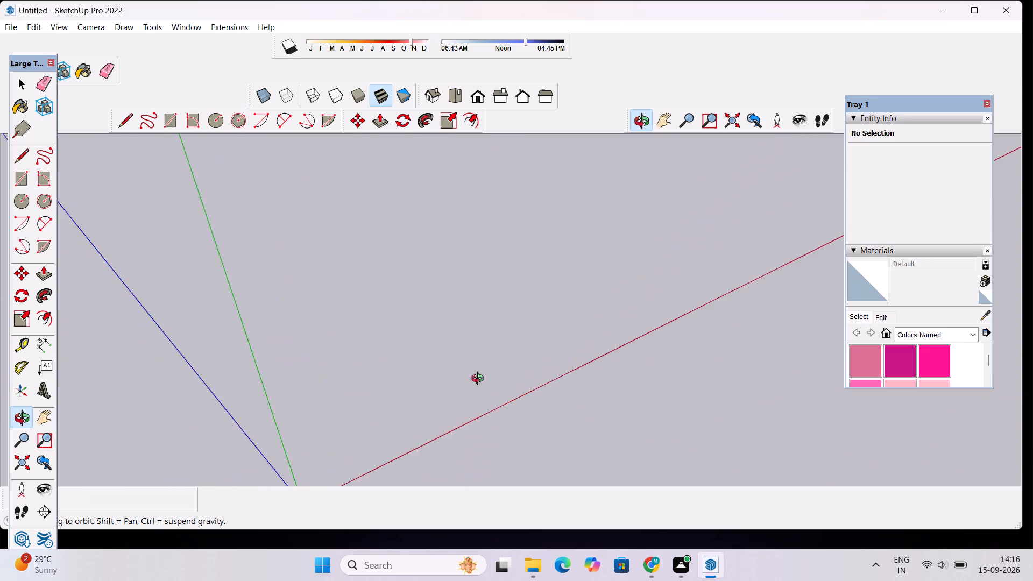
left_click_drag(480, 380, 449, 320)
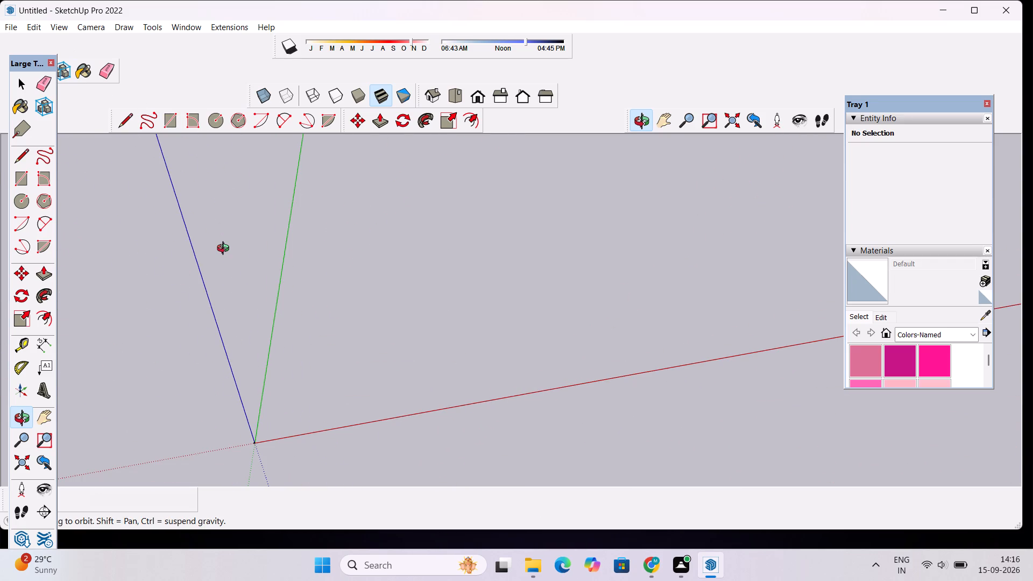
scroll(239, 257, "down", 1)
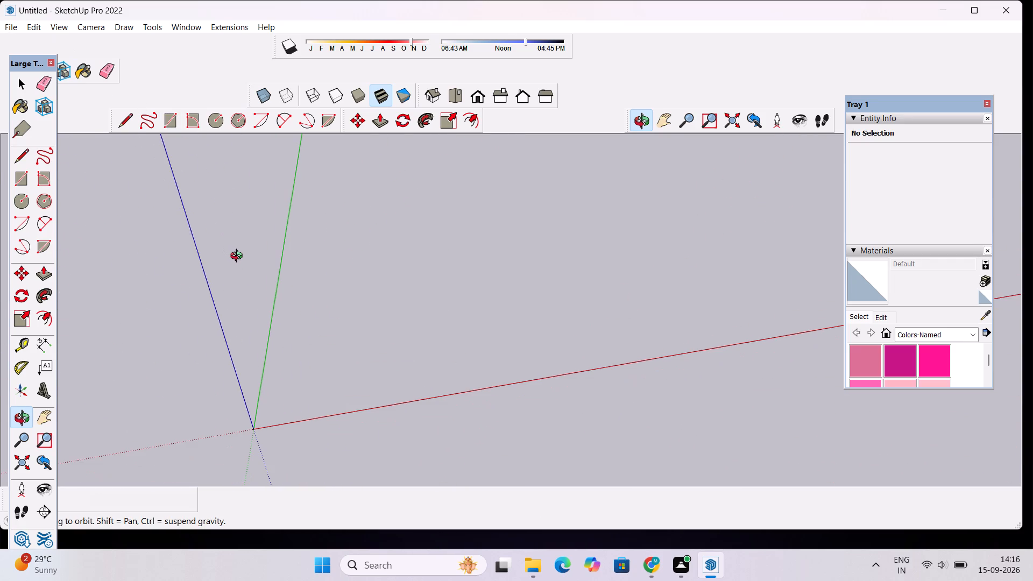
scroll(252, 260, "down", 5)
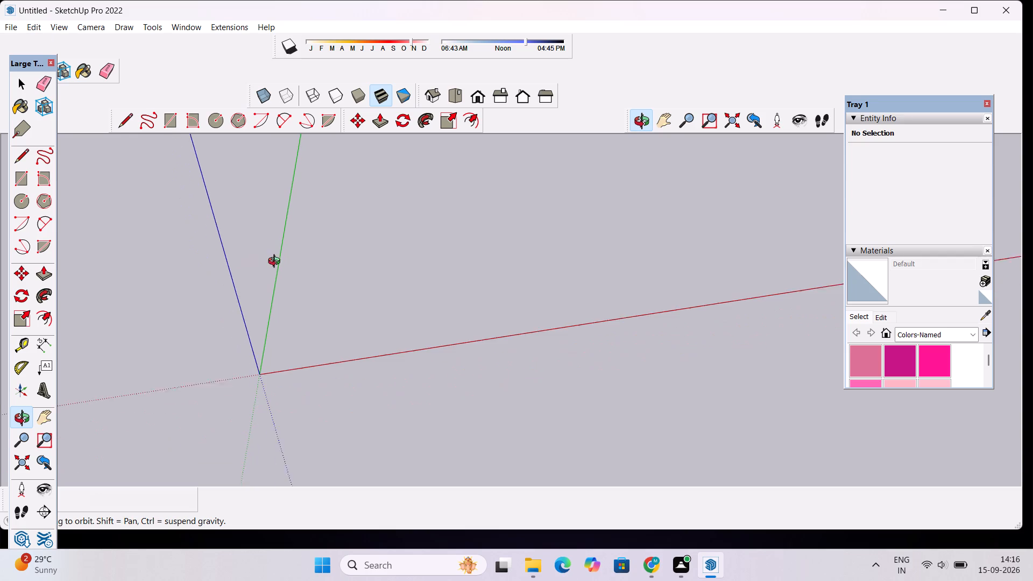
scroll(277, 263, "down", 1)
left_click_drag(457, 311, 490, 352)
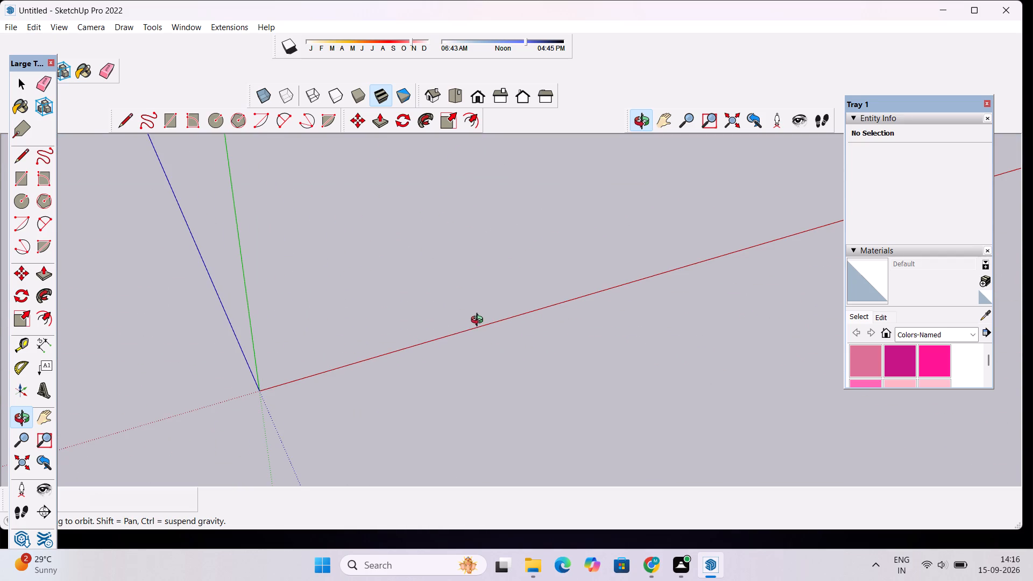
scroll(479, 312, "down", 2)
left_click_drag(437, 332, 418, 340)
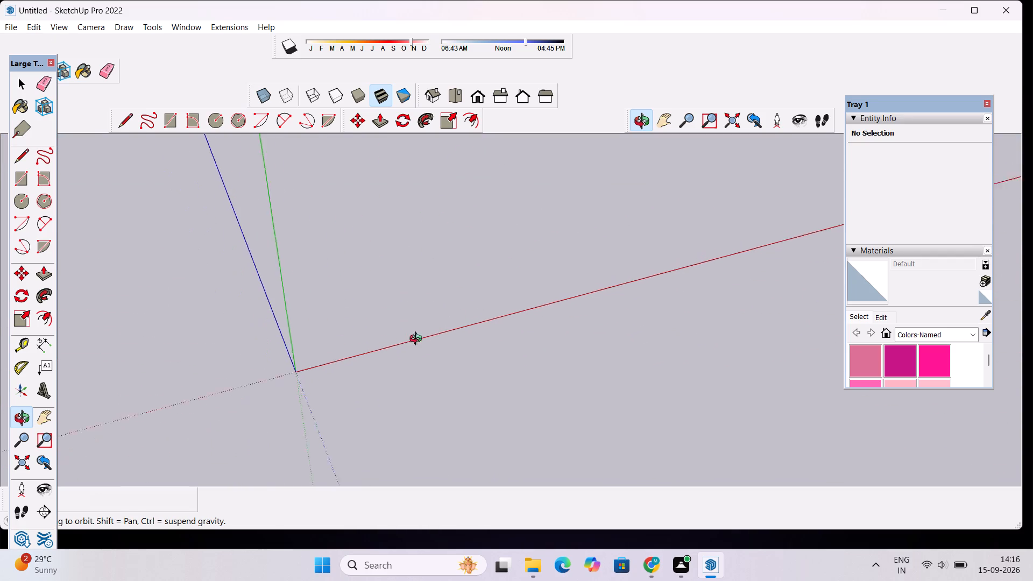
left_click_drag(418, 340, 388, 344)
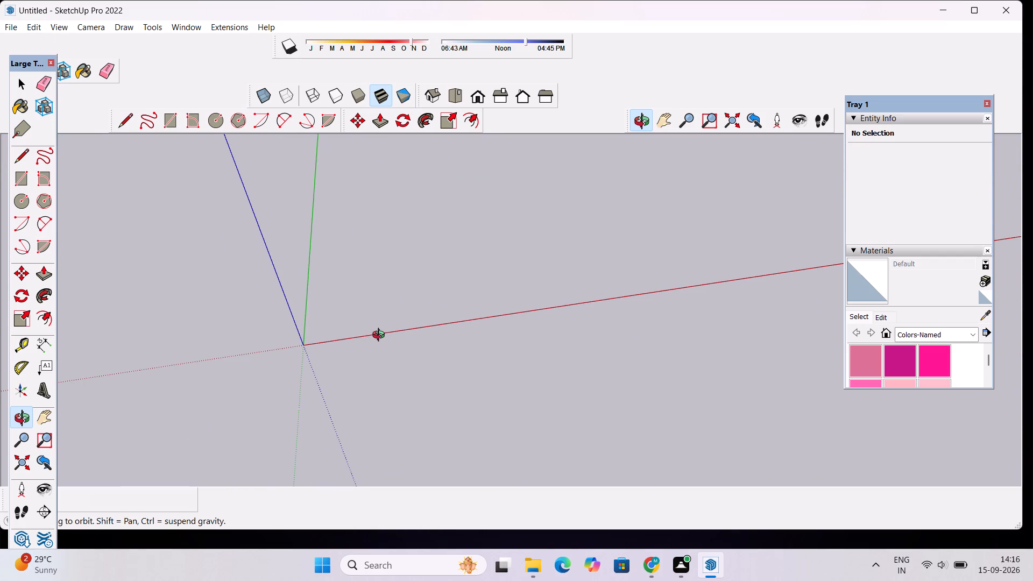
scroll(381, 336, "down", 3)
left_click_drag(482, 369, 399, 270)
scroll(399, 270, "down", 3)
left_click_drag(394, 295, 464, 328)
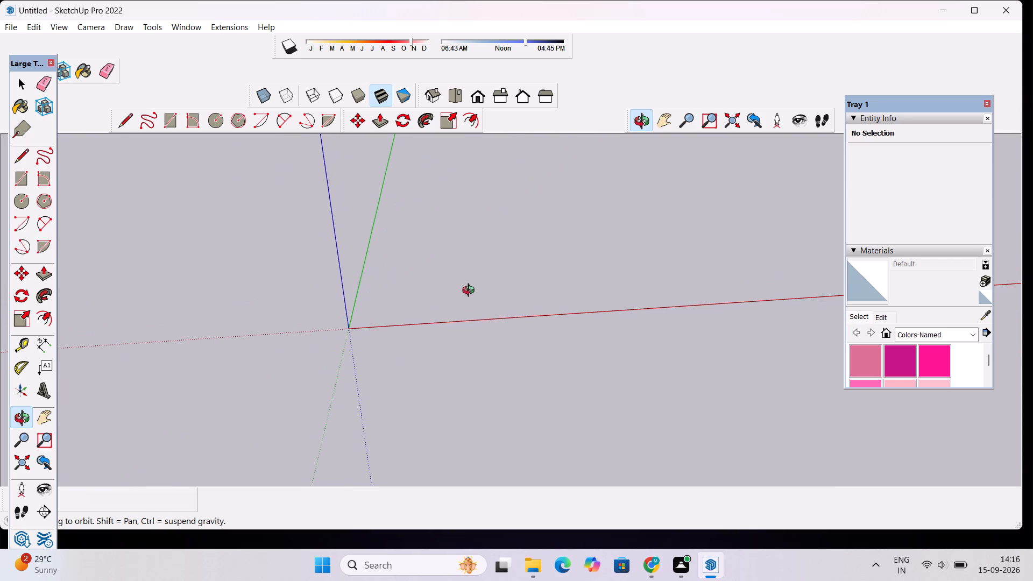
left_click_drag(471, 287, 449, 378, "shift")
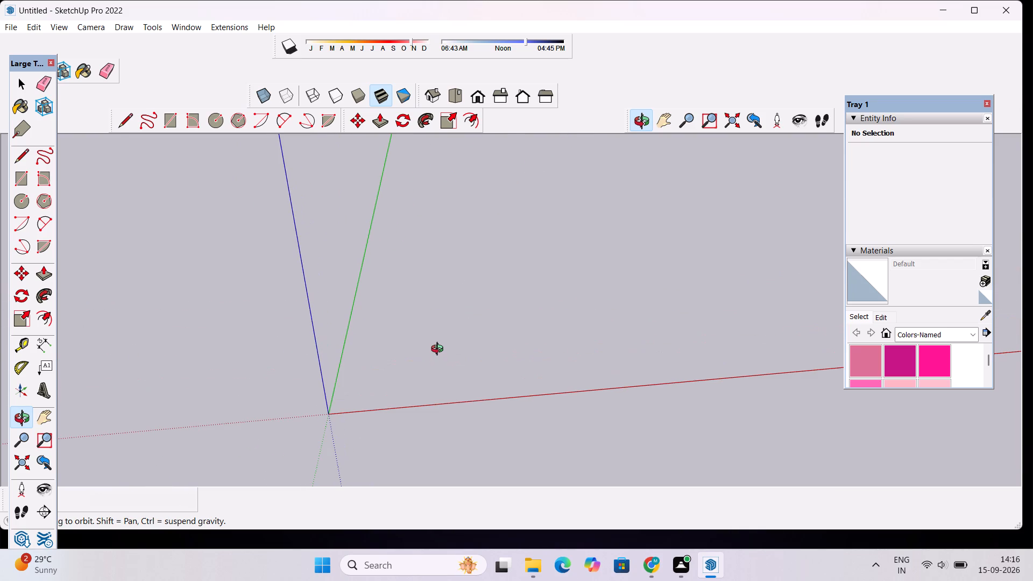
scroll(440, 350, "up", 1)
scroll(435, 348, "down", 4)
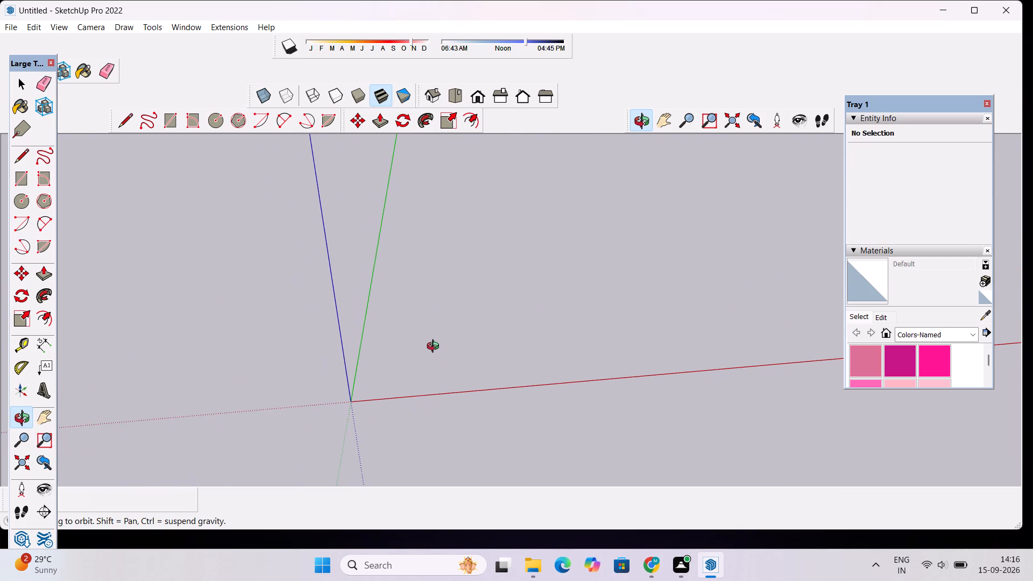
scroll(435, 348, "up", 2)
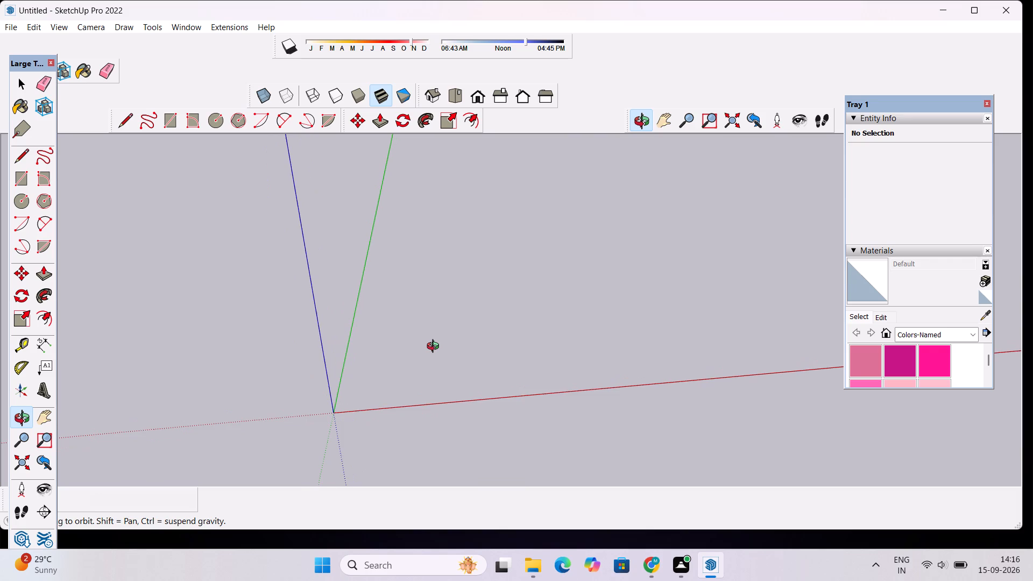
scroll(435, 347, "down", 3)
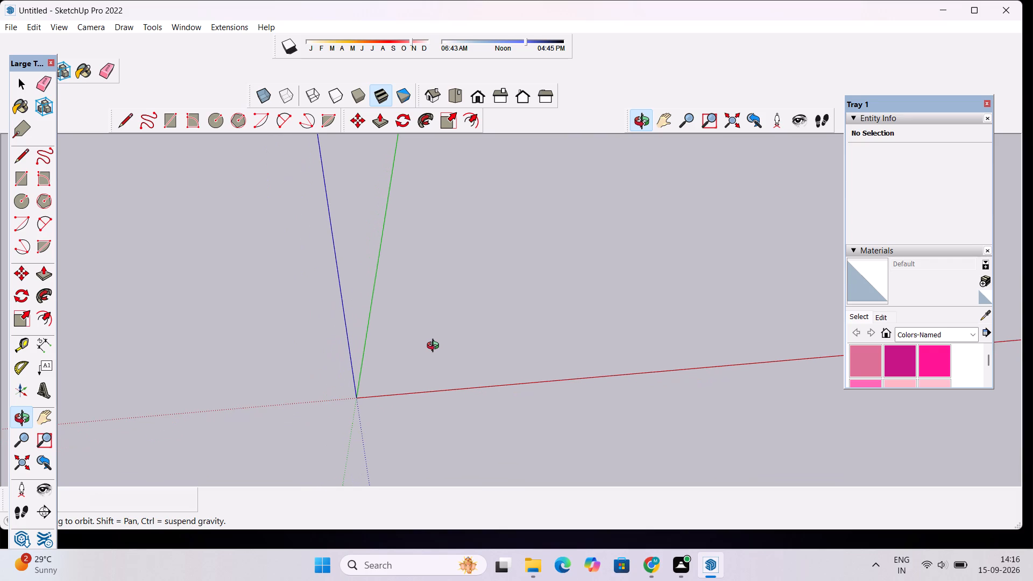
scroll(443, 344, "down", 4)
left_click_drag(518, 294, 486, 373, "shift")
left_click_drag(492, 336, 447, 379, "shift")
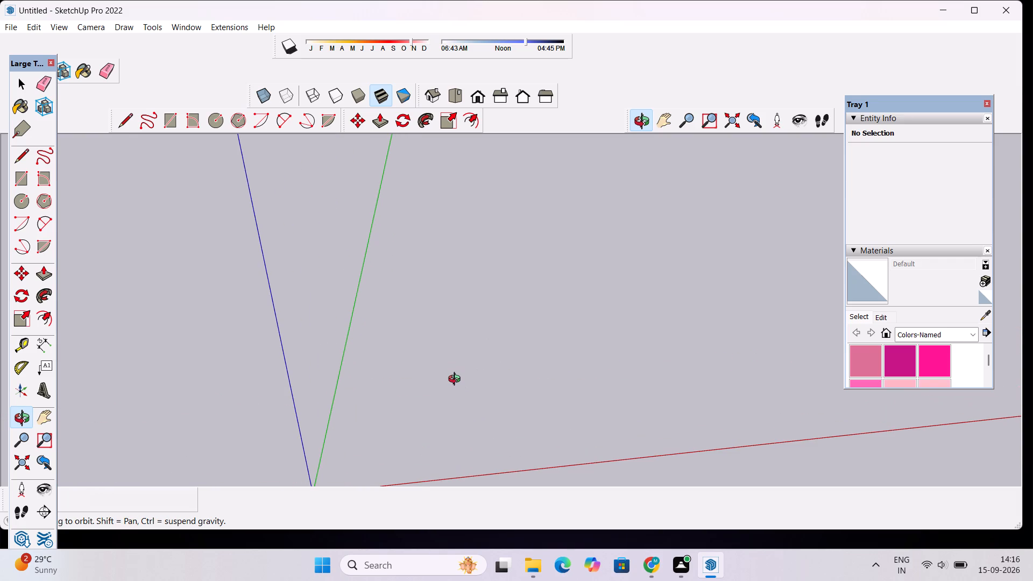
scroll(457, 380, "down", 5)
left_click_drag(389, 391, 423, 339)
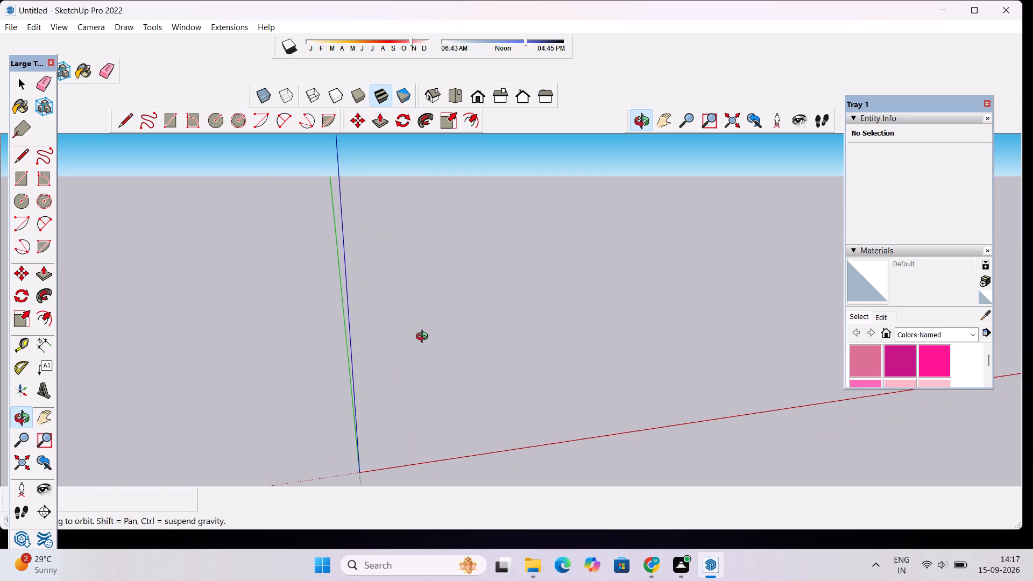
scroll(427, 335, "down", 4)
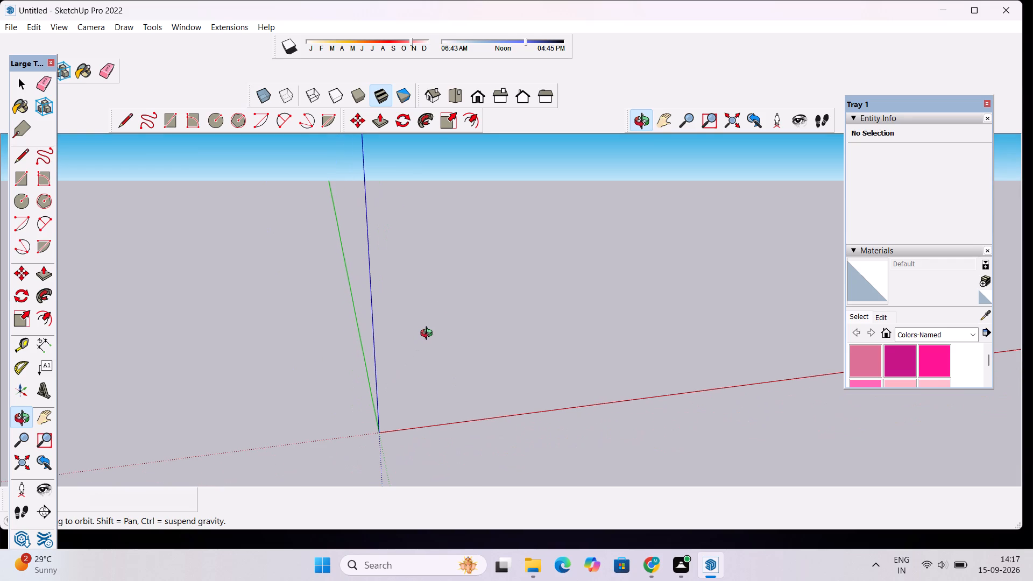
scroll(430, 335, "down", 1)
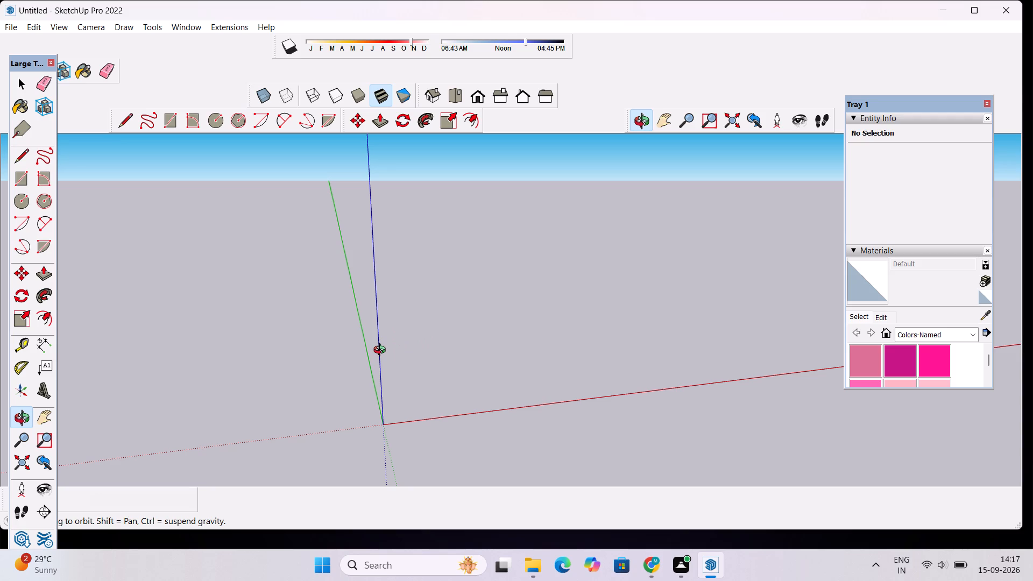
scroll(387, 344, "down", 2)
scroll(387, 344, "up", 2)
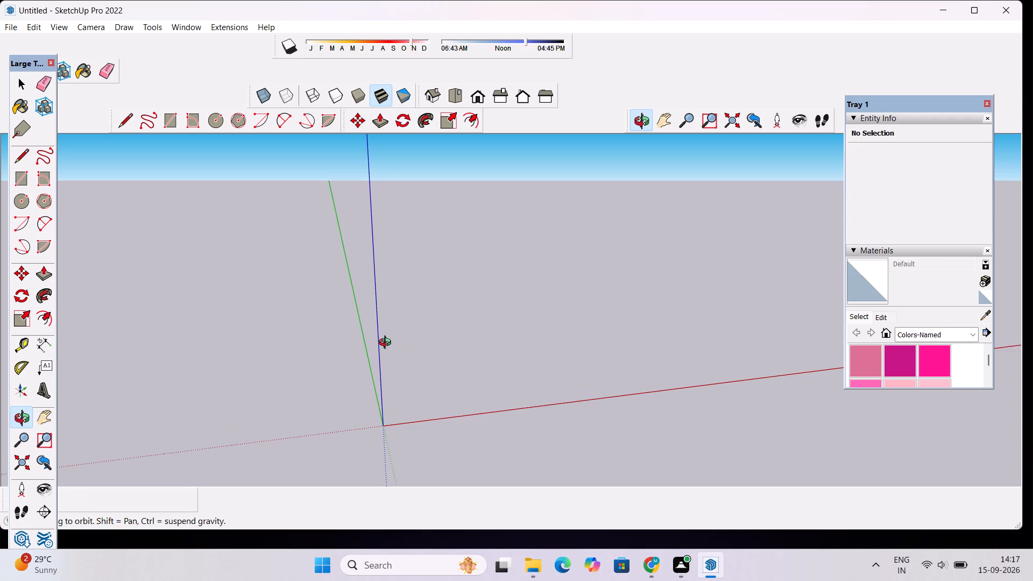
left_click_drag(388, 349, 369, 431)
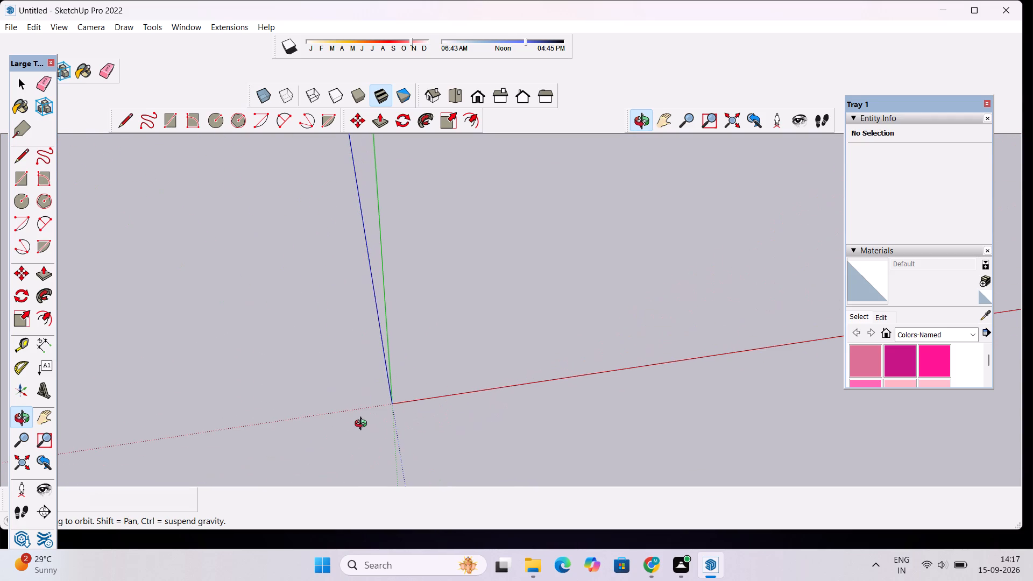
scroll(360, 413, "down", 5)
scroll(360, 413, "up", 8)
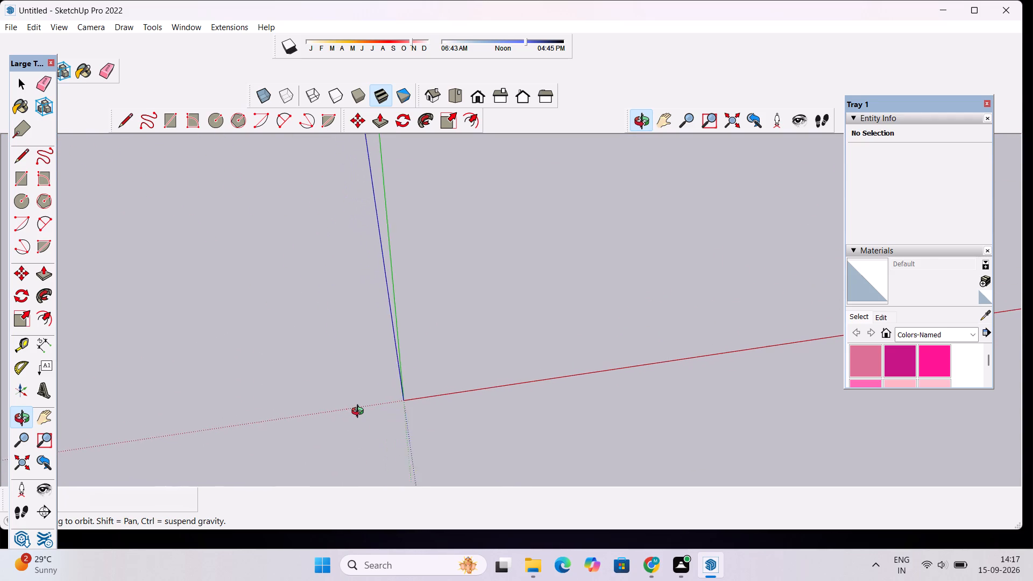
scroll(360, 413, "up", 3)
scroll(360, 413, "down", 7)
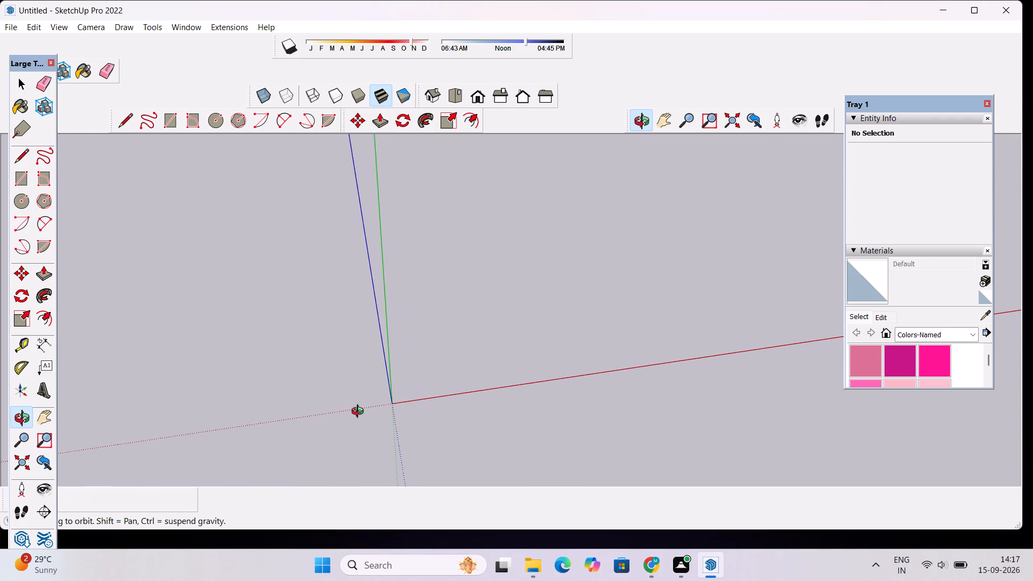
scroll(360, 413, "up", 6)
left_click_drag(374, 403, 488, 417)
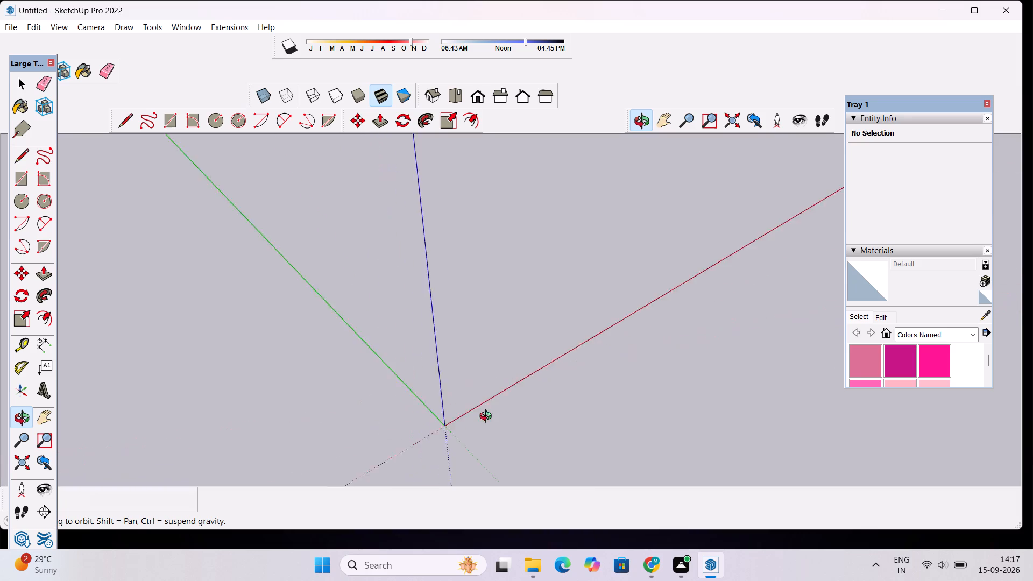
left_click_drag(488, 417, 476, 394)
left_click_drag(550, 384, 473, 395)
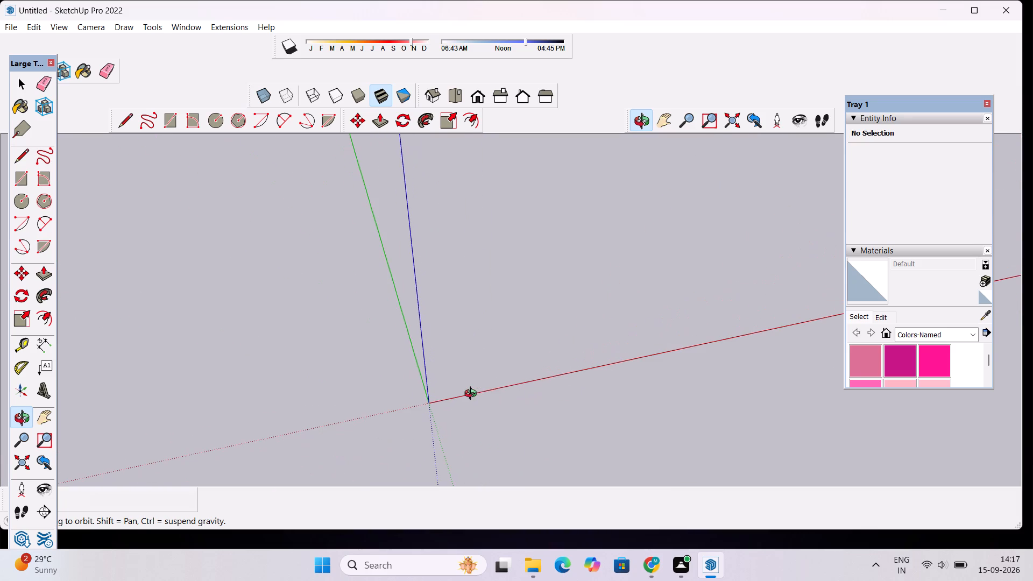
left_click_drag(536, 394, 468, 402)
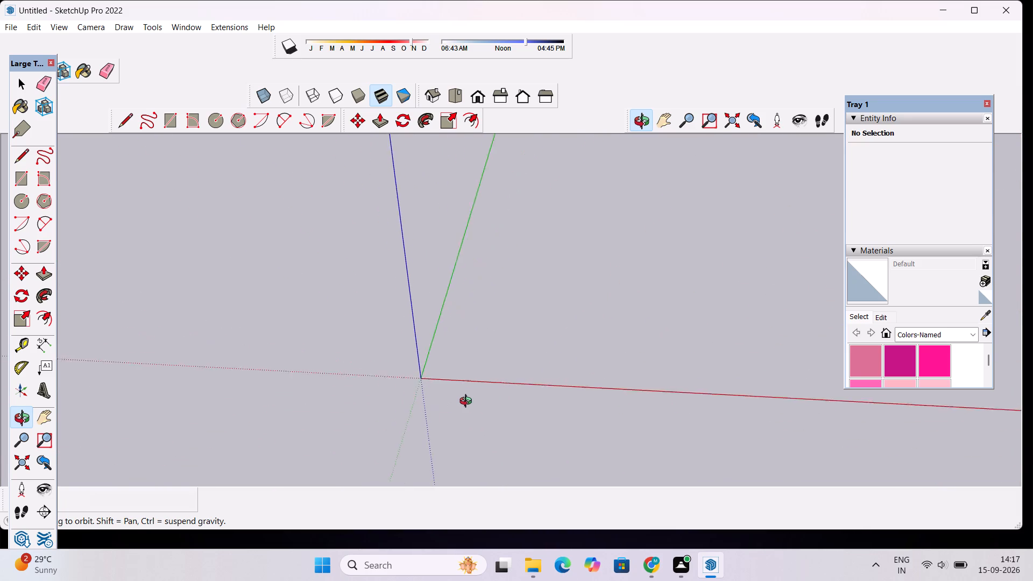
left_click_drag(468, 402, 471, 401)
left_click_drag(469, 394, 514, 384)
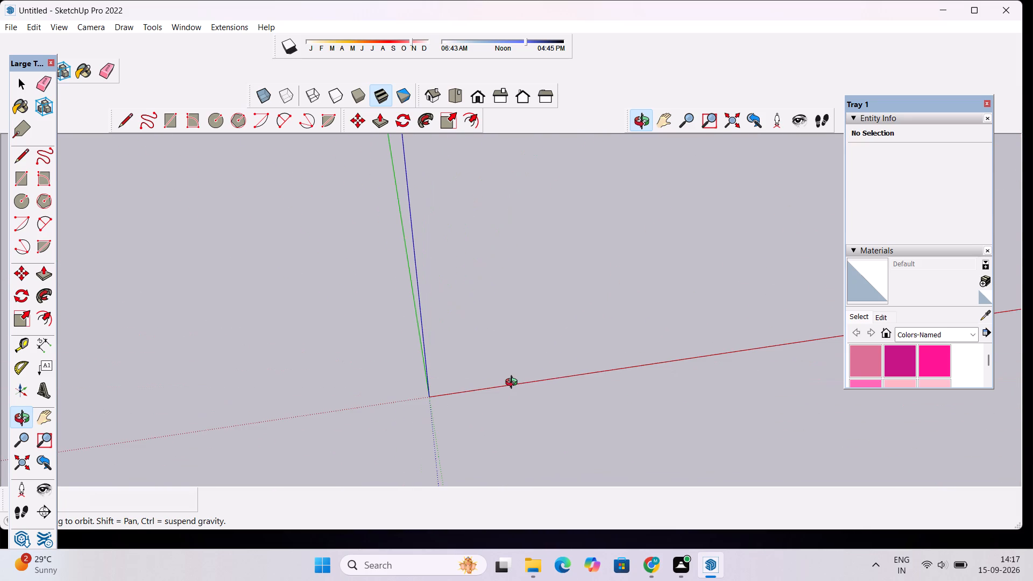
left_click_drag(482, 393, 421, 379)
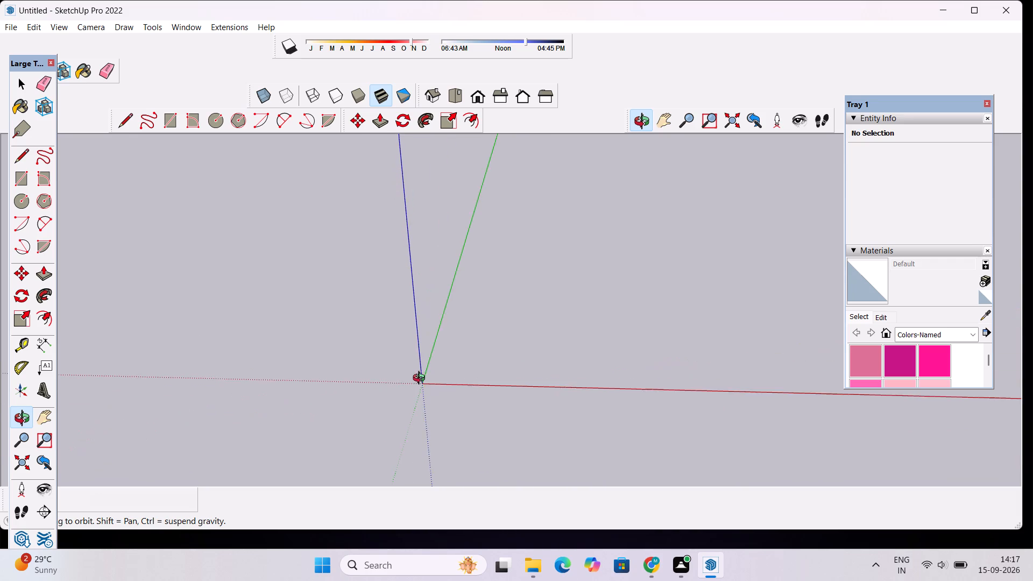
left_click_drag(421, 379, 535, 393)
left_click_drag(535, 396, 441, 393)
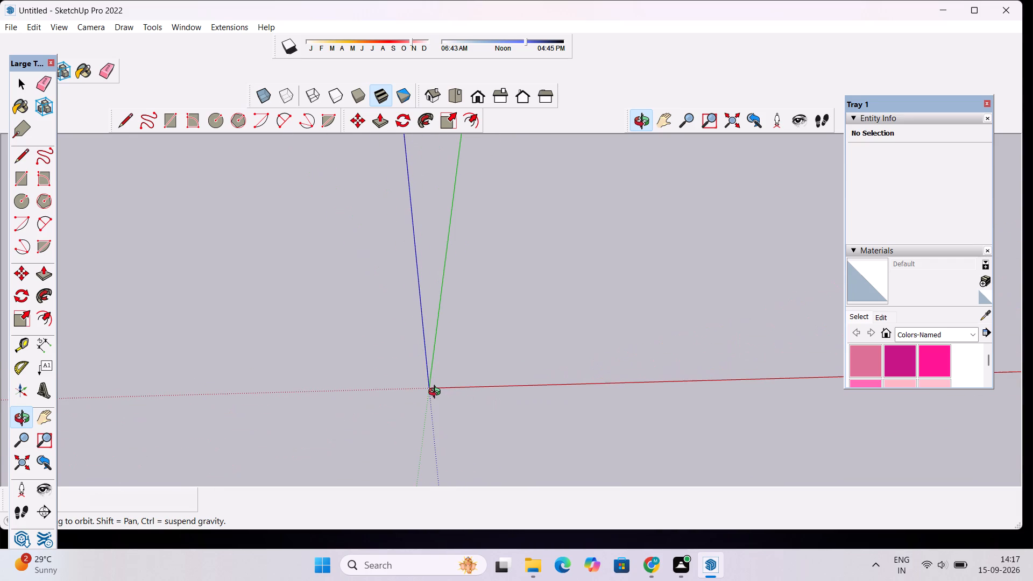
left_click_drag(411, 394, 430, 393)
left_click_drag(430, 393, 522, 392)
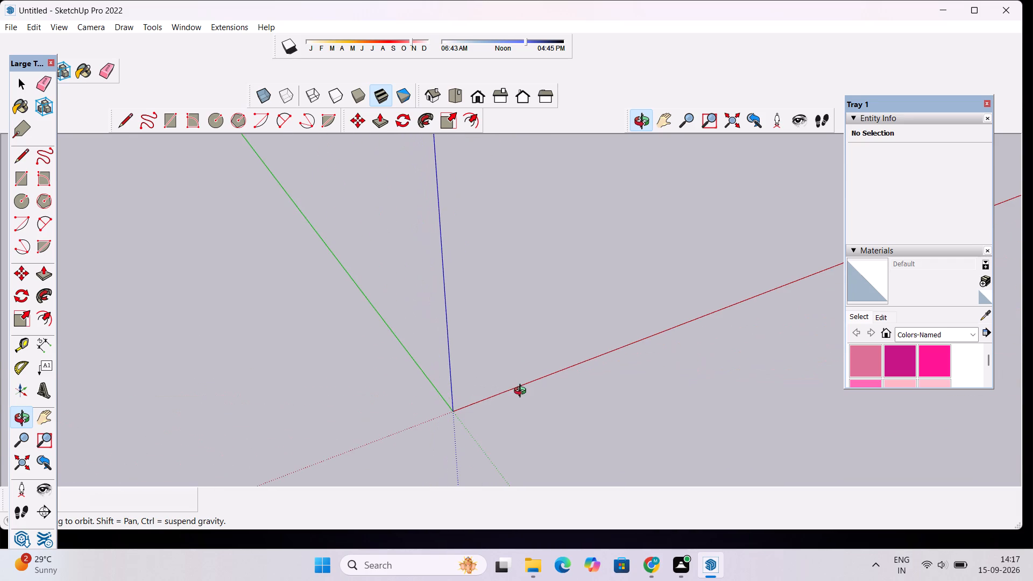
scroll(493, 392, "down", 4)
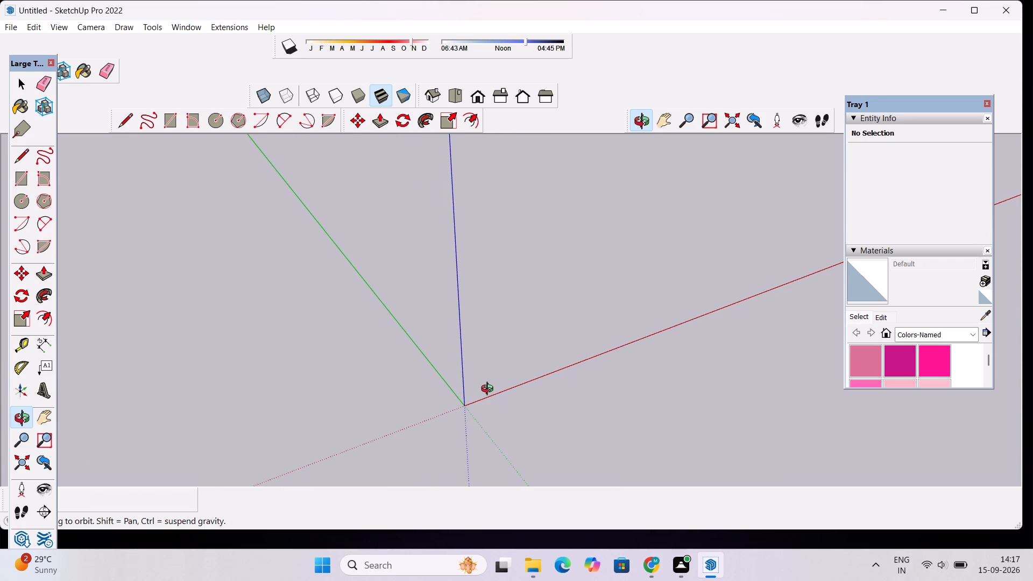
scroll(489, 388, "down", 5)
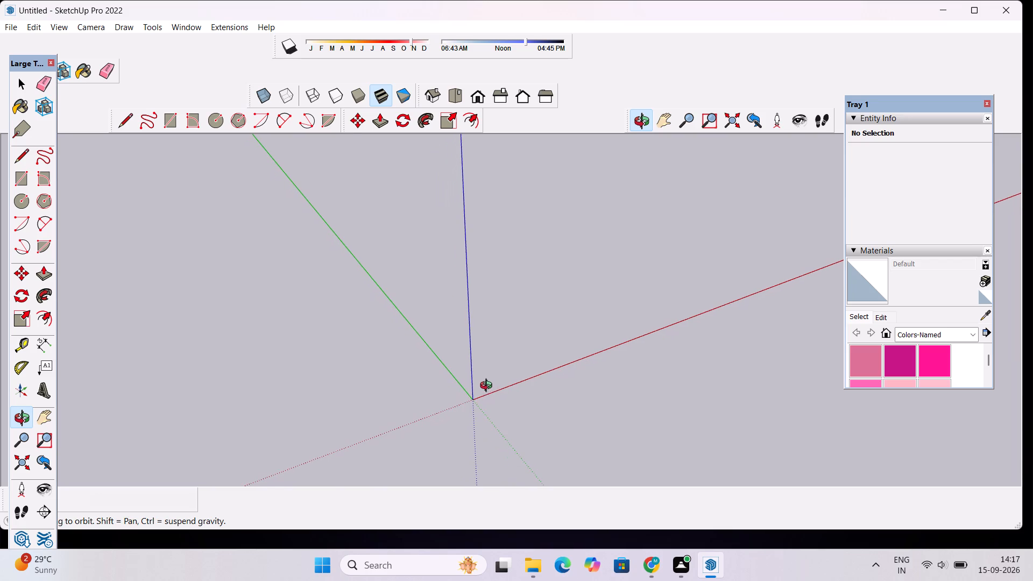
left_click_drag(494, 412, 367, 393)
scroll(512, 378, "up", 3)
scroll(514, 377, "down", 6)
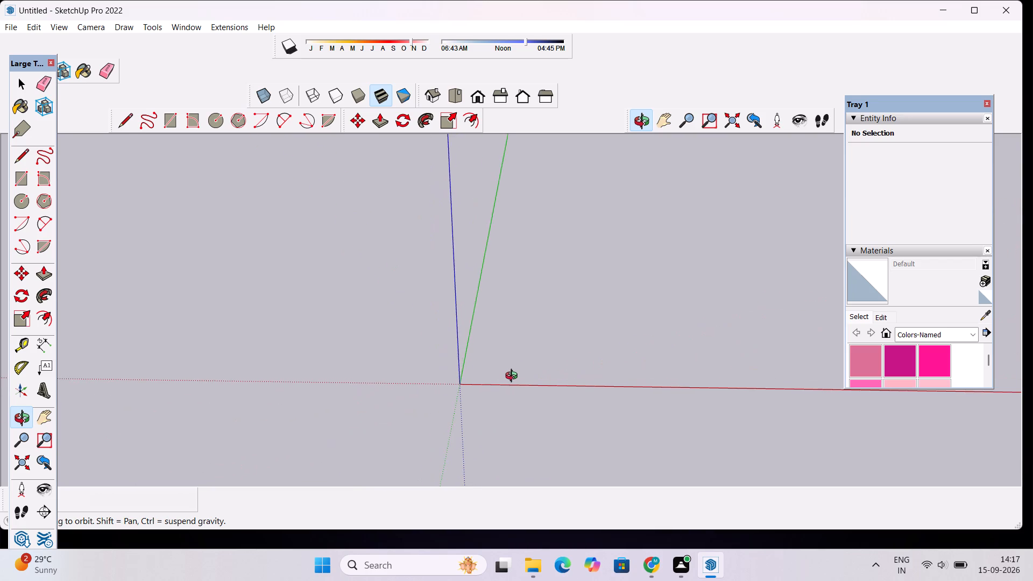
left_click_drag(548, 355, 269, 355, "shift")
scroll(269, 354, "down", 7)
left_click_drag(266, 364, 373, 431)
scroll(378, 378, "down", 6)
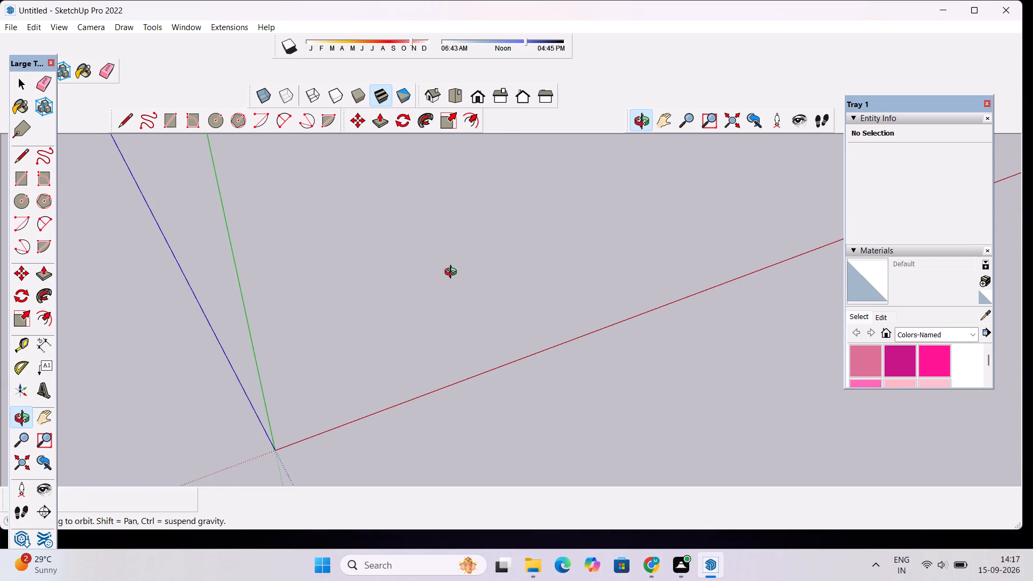
Switch the empty scene to the top view.
left_click(458, 100)
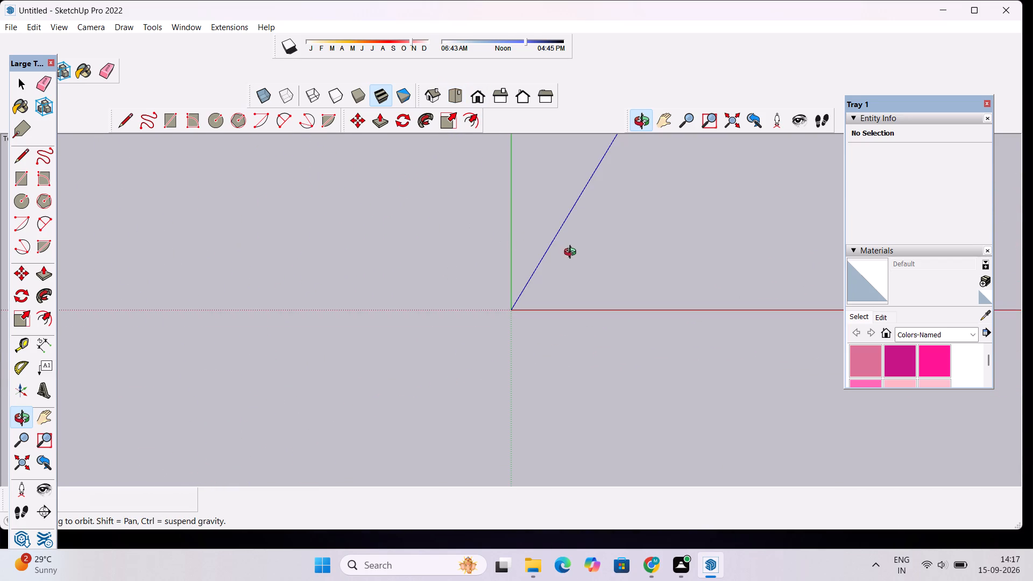
scroll(574, 254, "up", 20)
scroll(574, 254, "up", 12)
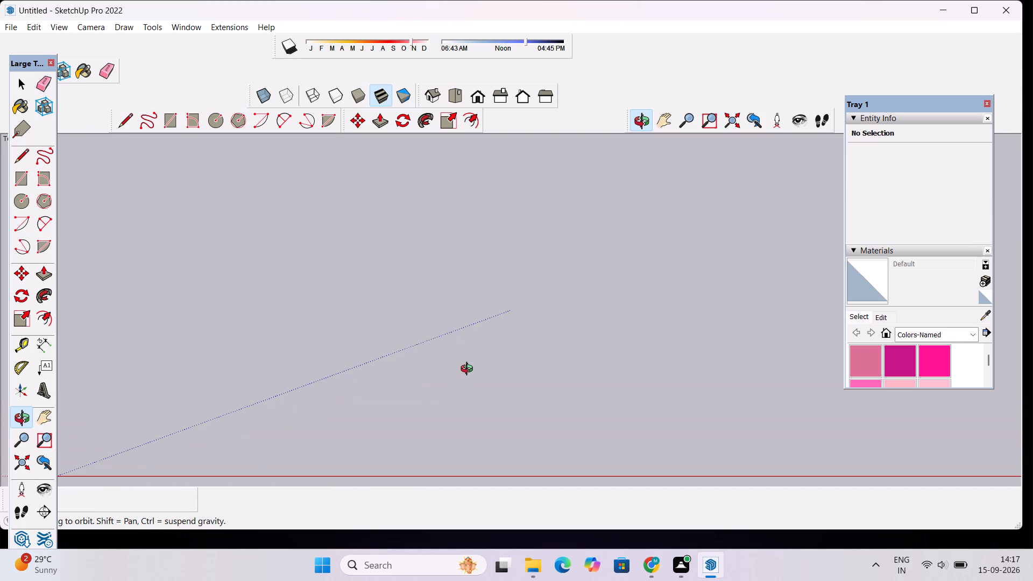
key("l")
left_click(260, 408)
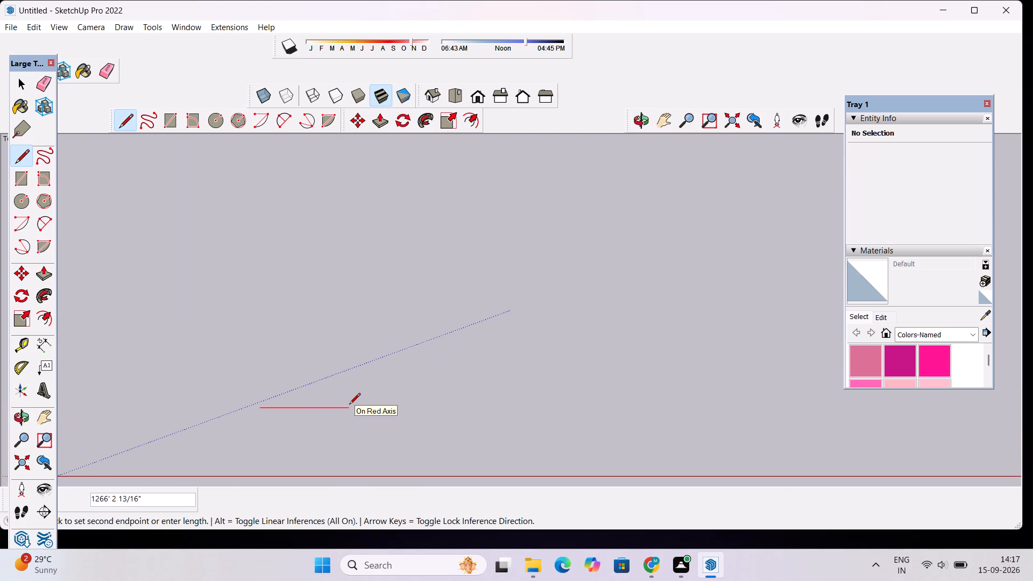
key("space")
Show the empty scene from the top again and examine the area around the axes origin up close.
scroll(356, 406, "down", 6)
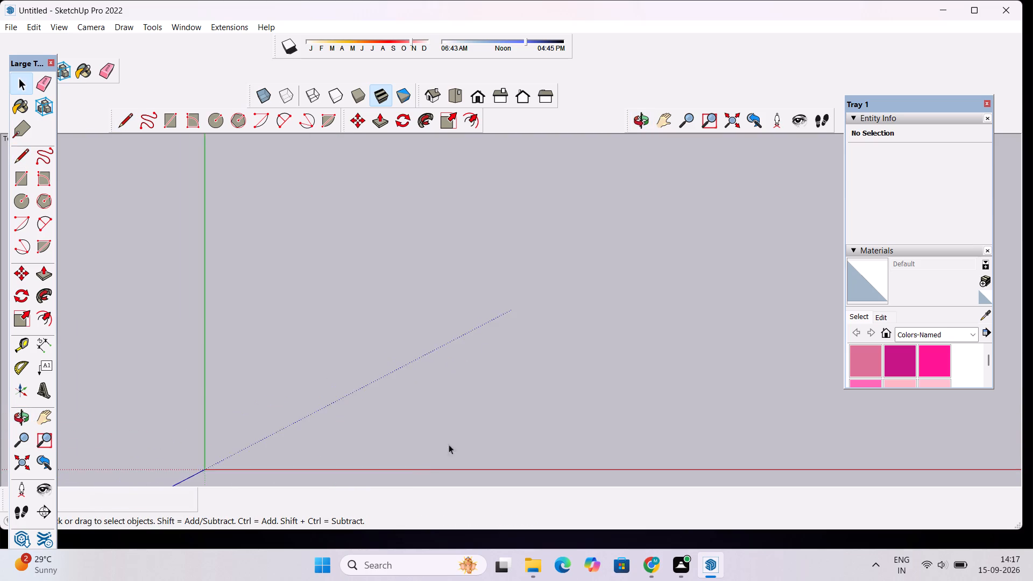
scroll(449, 444, "down", 12)
left_click(457, 104)
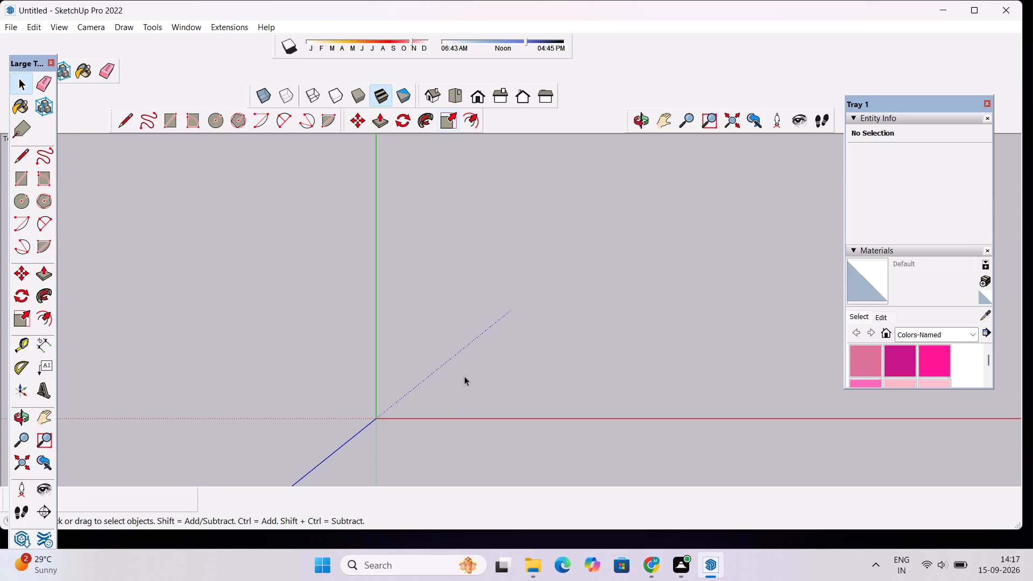
scroll(384, 445, "up", 8)
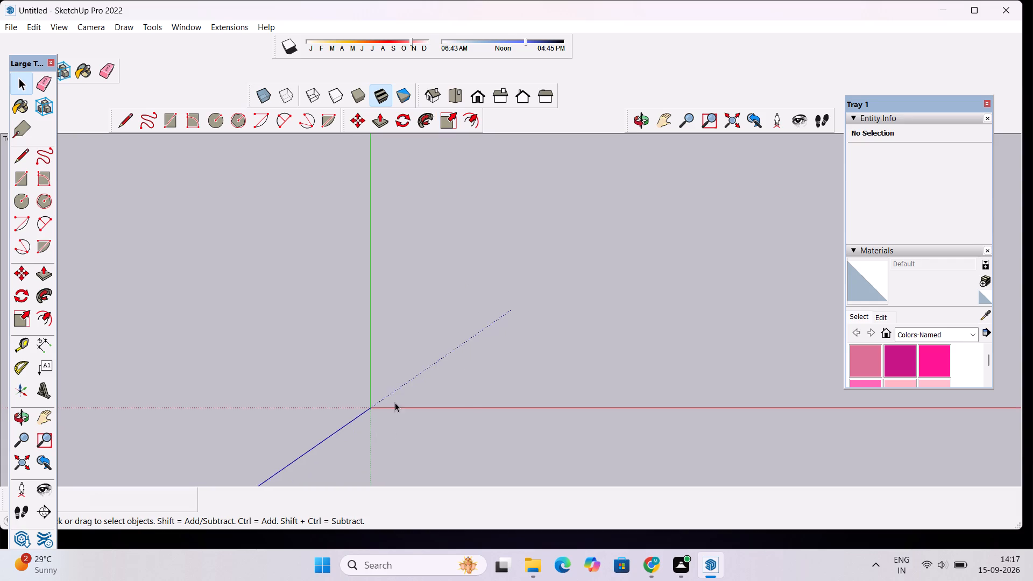
scroll(395, 402, "up", 20)
scroll(395, 402, "up", 10)
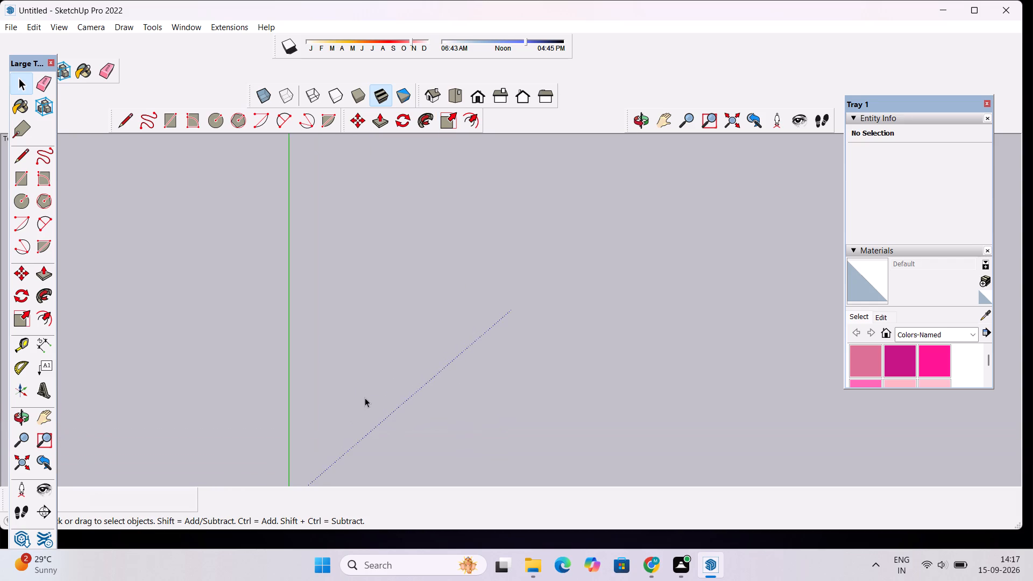
scroll(365, 398, "down", 8)
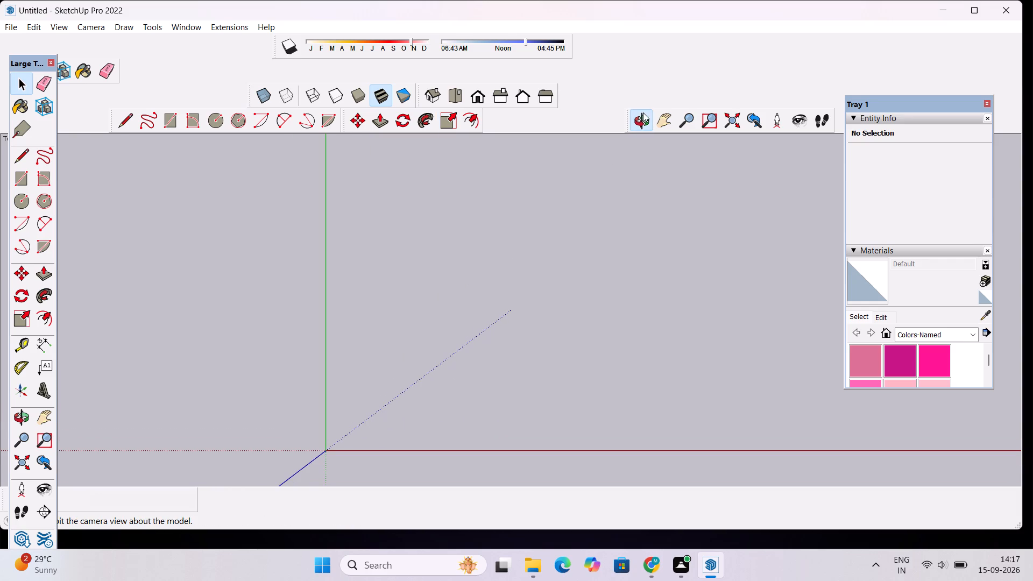
left_click(643, 112)
left_click_drag(382, 431, 434, 372, "shift")
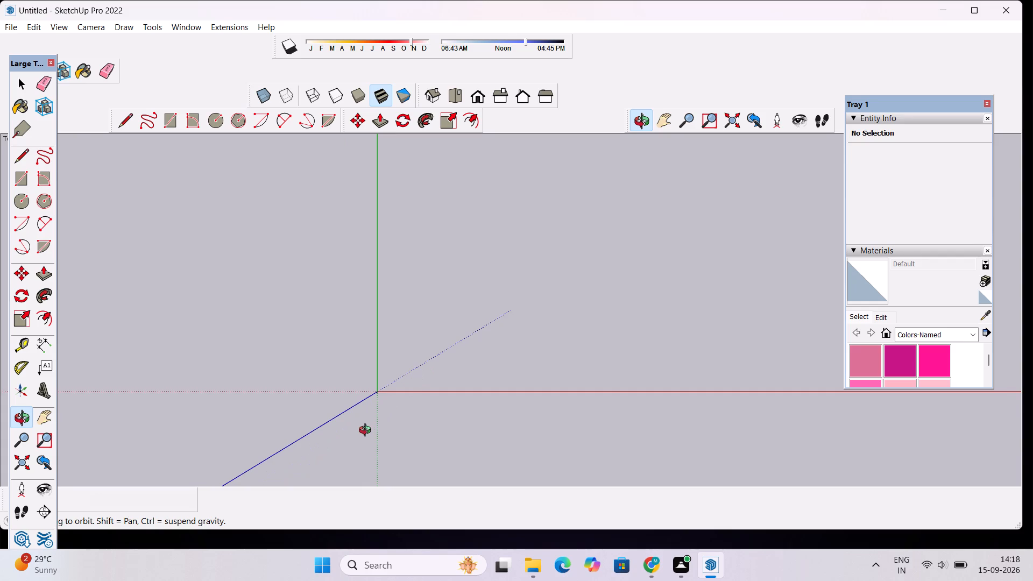
scroll(377, 418, "up", 7)
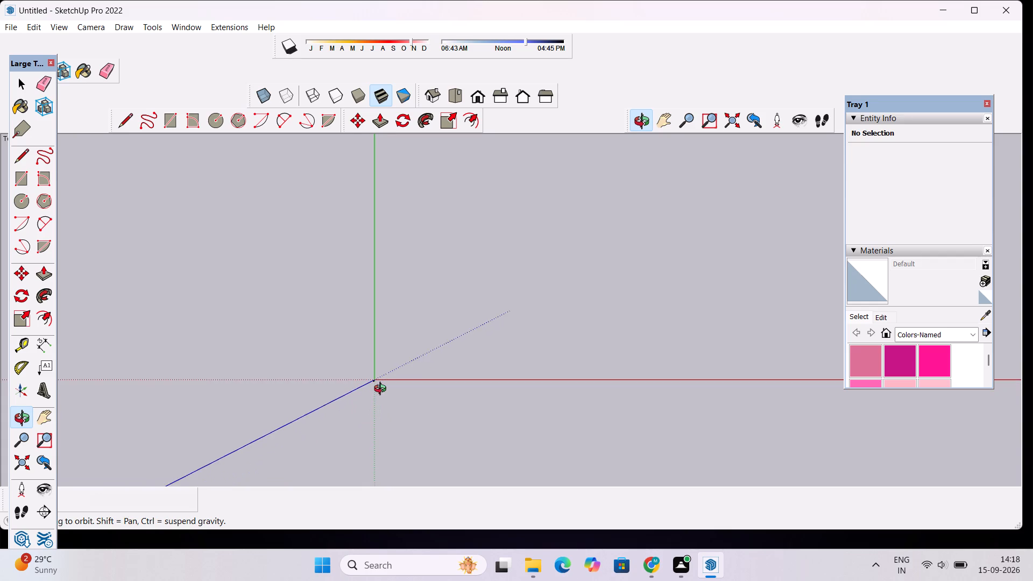
scroll(383, 390, "up", 19)
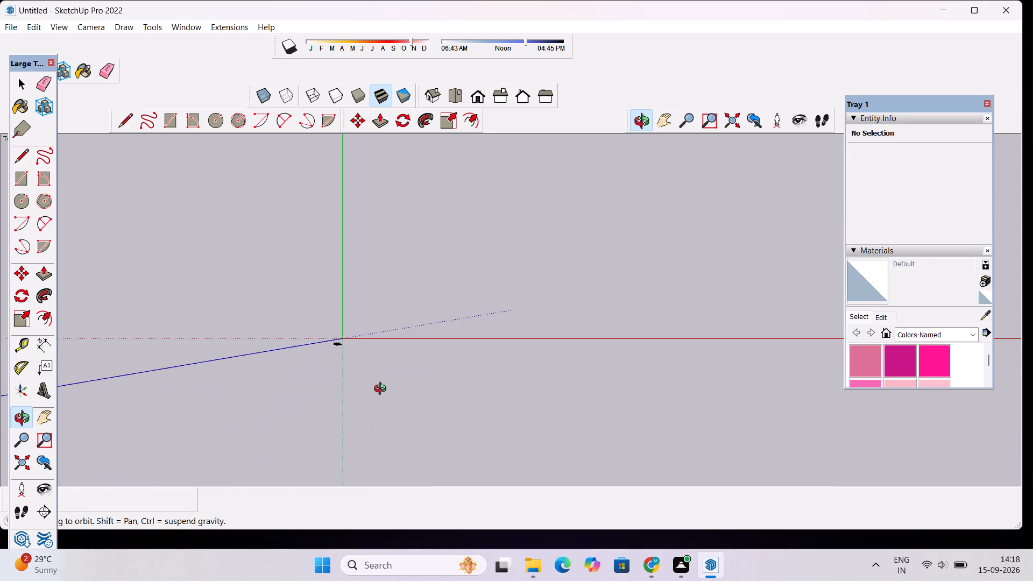
scroll(384, 388, "up", 4)
scroll(341, 292, "up", 14)
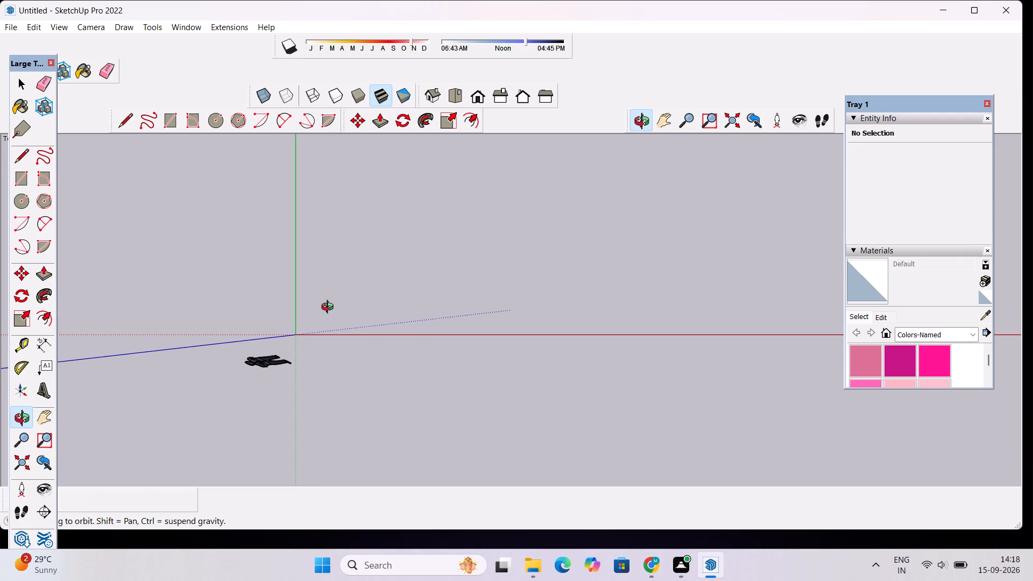
scroll(308, 313, "up", 13)
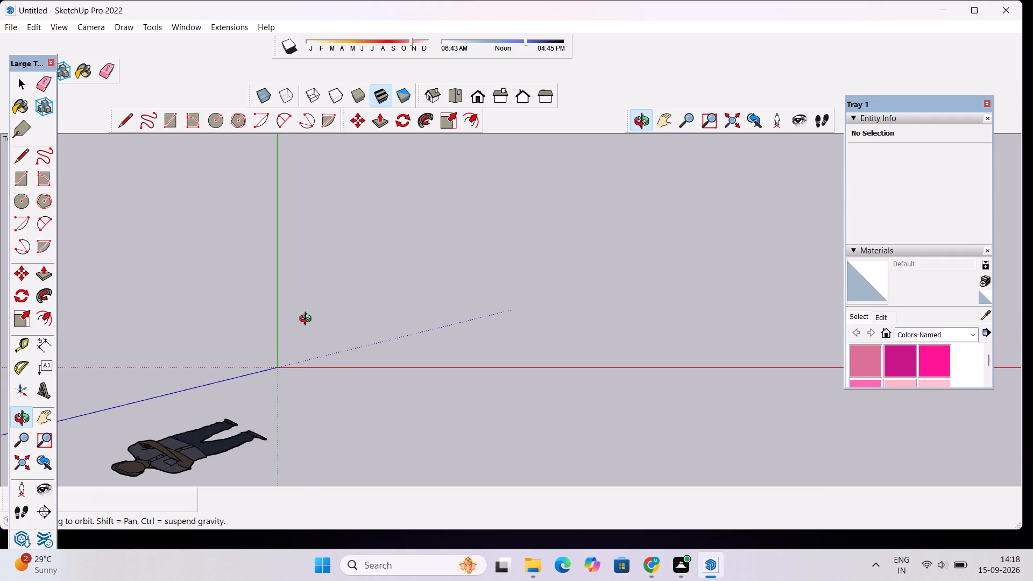
scroll(300, 382, "up", 15)
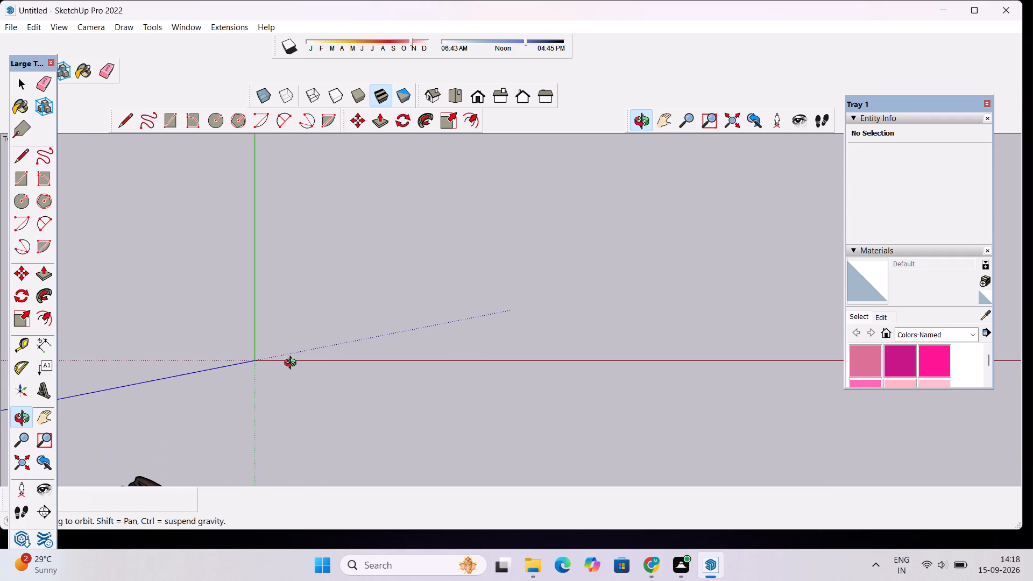
scroll(293, 364, "up", 6)
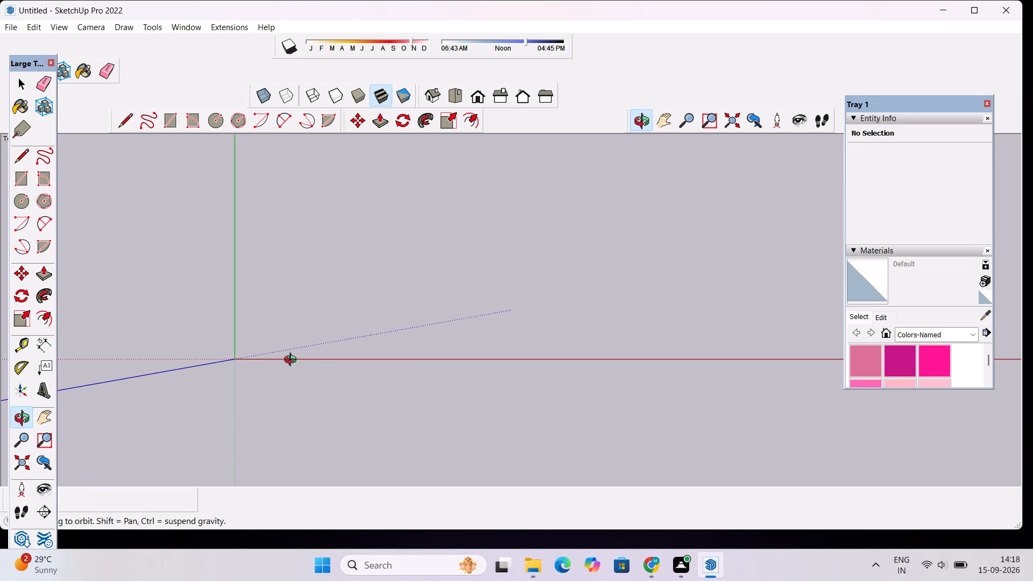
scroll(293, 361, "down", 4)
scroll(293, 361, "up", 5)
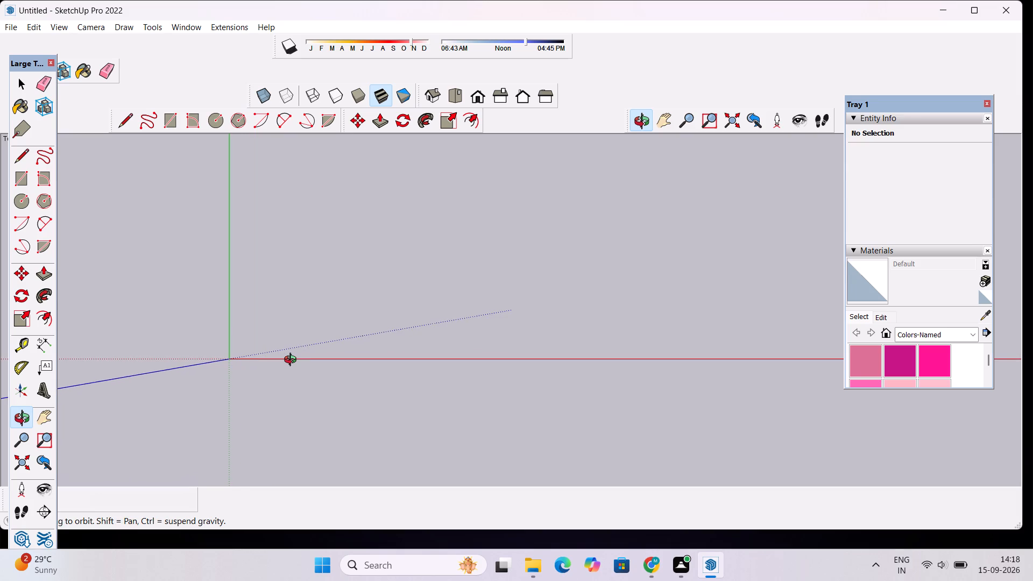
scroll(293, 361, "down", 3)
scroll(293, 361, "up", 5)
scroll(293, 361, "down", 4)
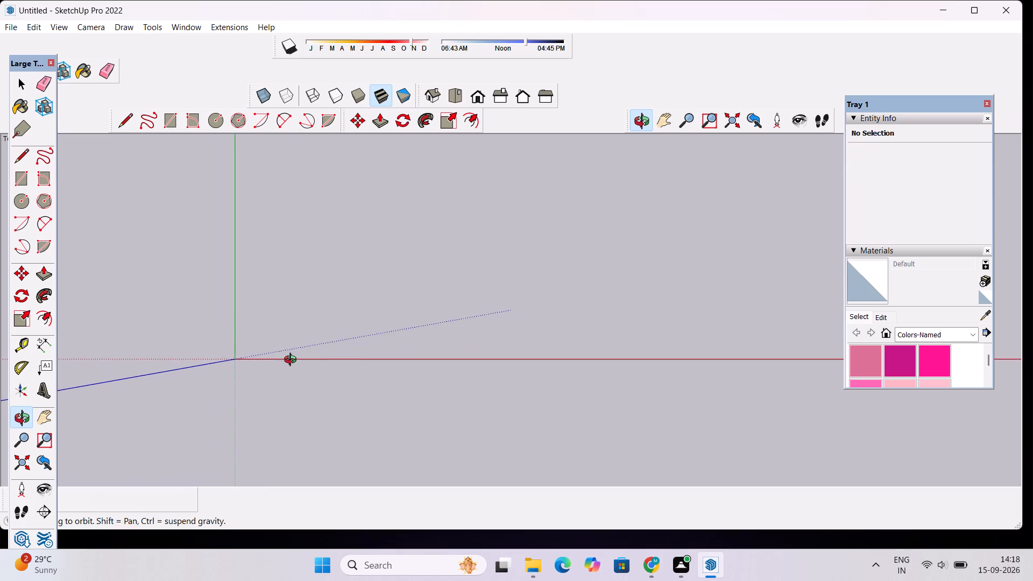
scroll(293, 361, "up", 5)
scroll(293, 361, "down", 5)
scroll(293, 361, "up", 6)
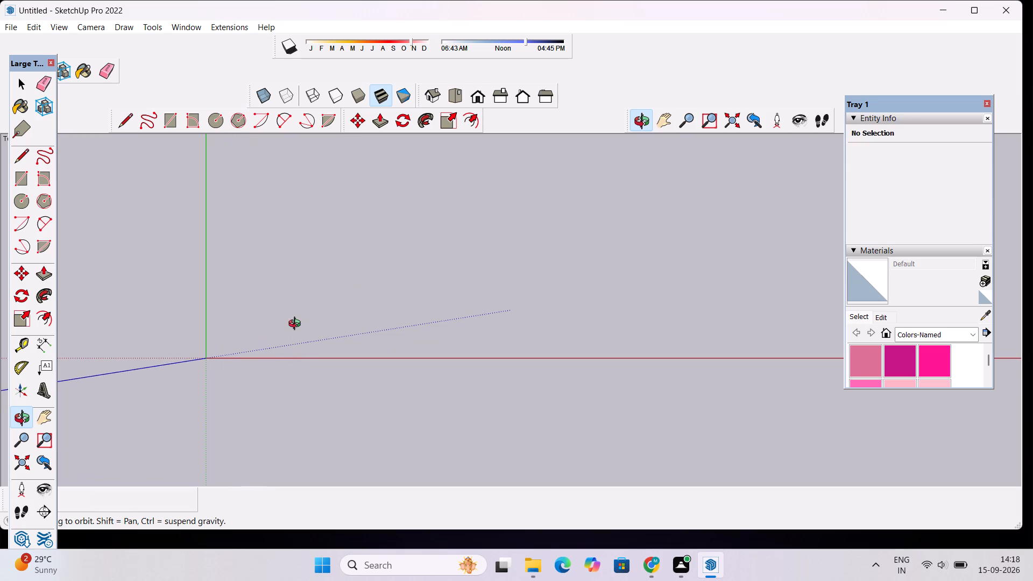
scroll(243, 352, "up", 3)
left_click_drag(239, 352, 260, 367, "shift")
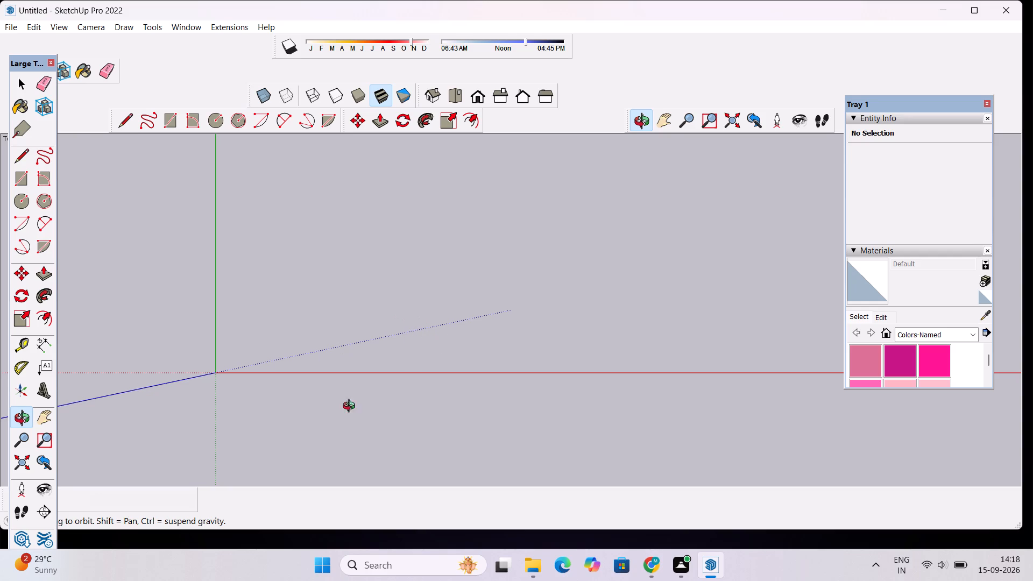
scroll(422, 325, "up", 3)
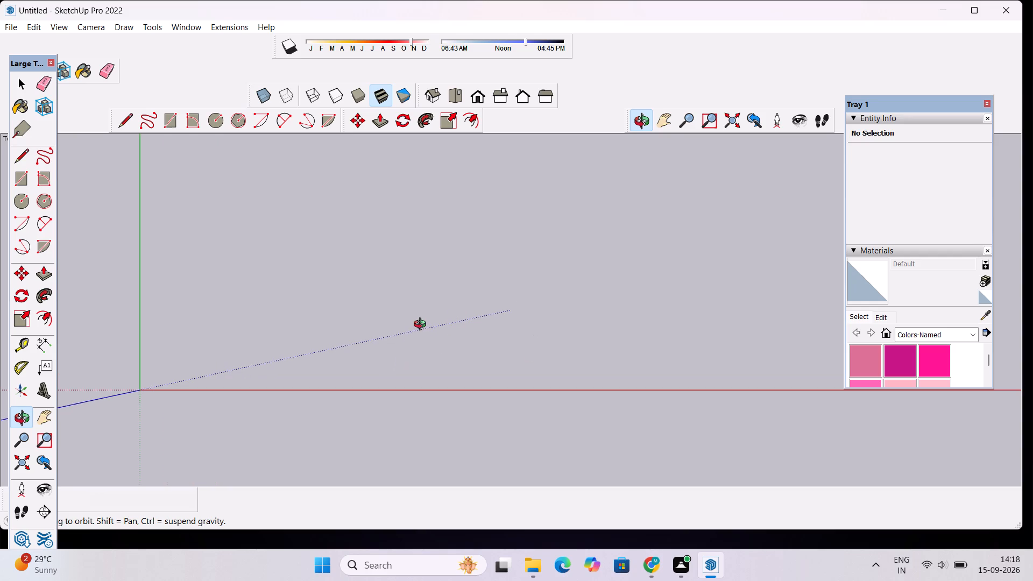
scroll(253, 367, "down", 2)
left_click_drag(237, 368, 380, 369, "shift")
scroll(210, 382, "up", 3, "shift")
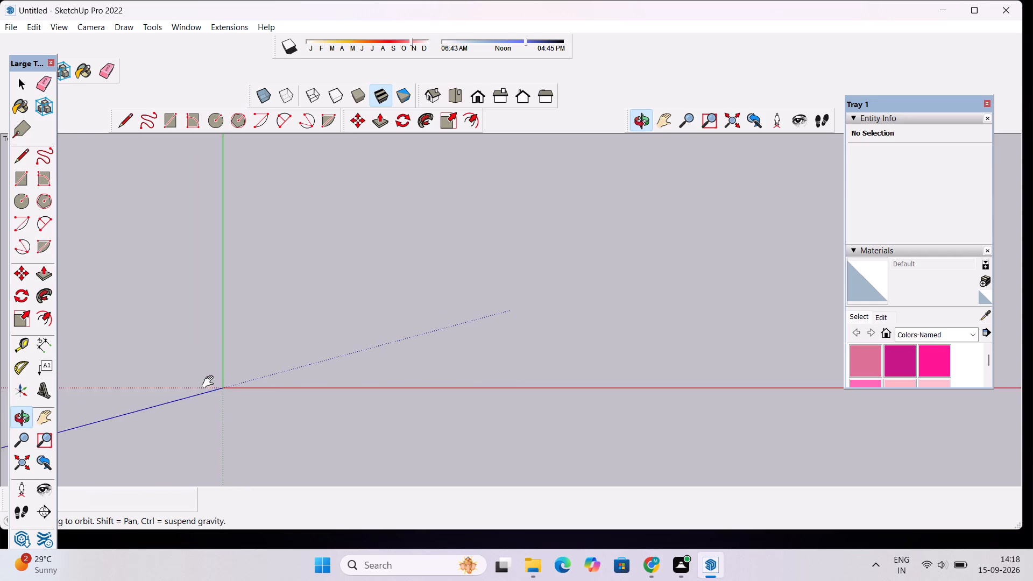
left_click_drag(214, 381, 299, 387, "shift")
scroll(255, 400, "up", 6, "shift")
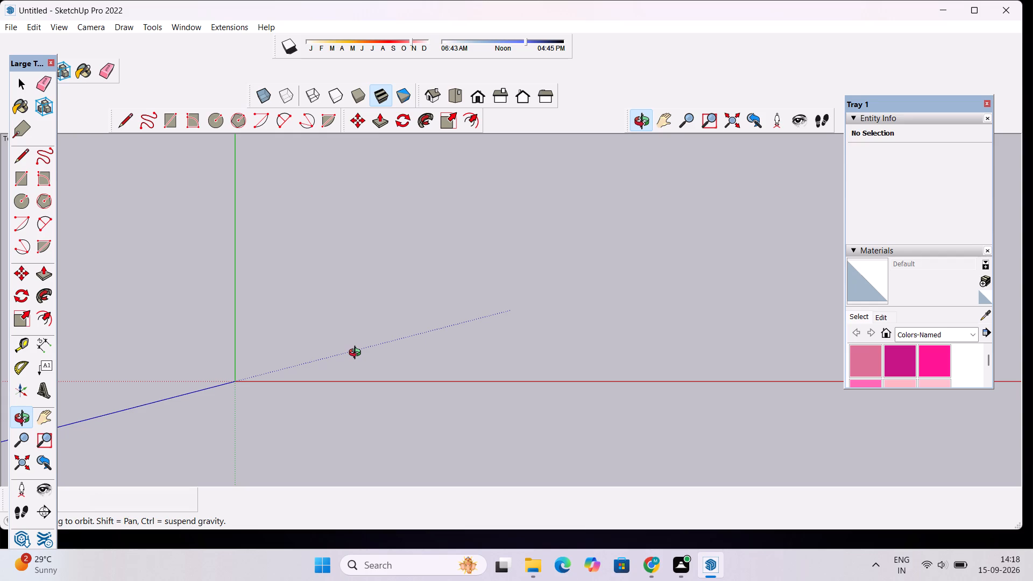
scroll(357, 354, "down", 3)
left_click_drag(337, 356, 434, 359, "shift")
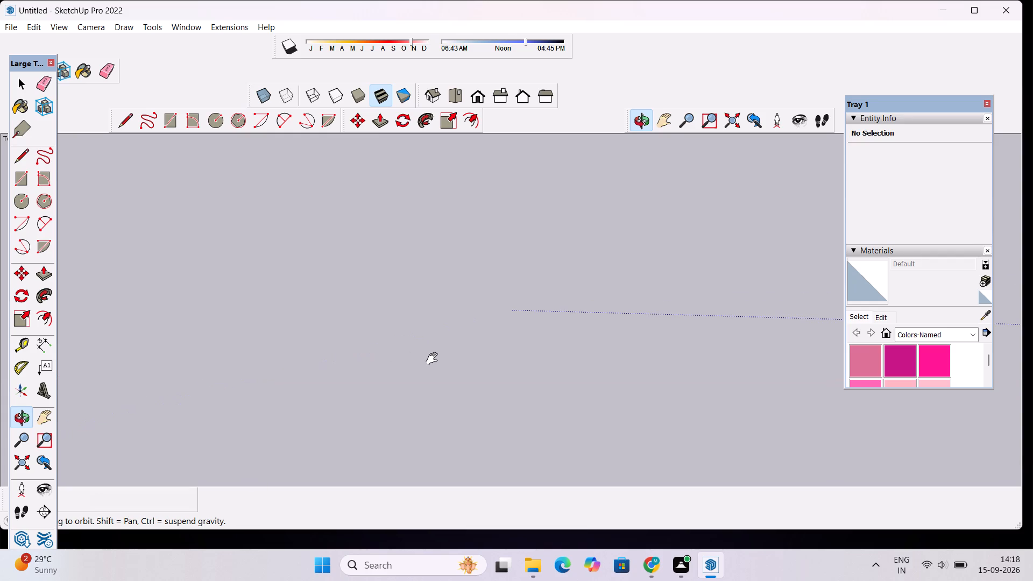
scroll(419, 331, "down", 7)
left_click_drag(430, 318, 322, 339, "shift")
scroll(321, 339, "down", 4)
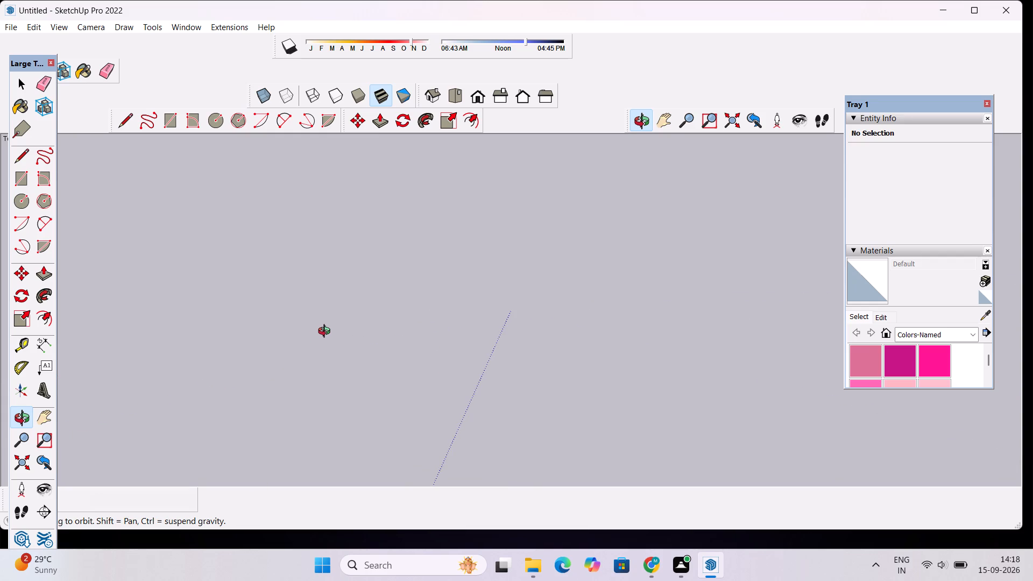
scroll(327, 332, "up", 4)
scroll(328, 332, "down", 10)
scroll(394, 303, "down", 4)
Show the empty scene from the top again and orbit around it to look for the axes origin.
left_click(459, 101)
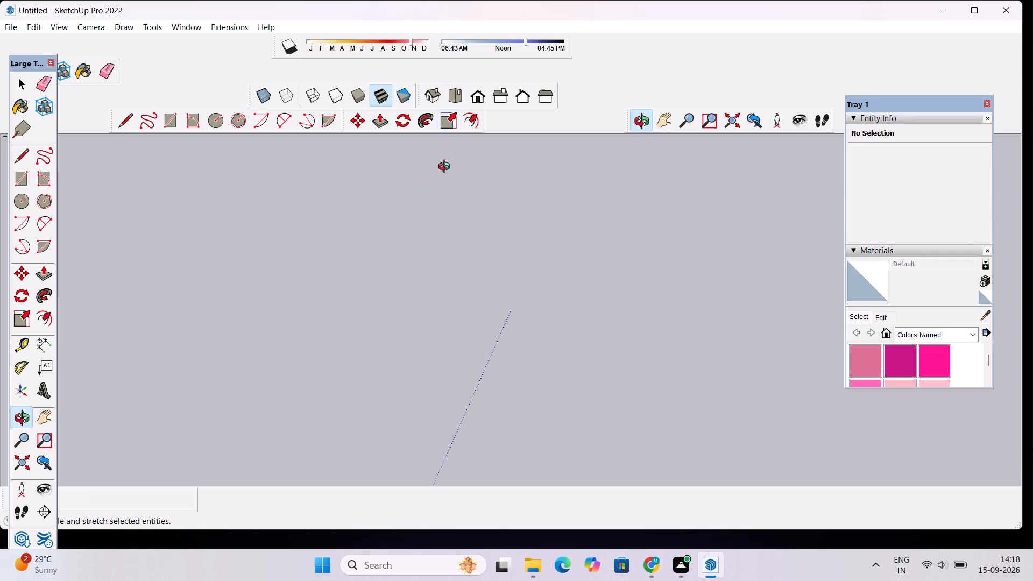
scroll(456, 227, "down", 16)
scroll(464, 230, "up", 1)
scroll(464, 230, "down", 7)
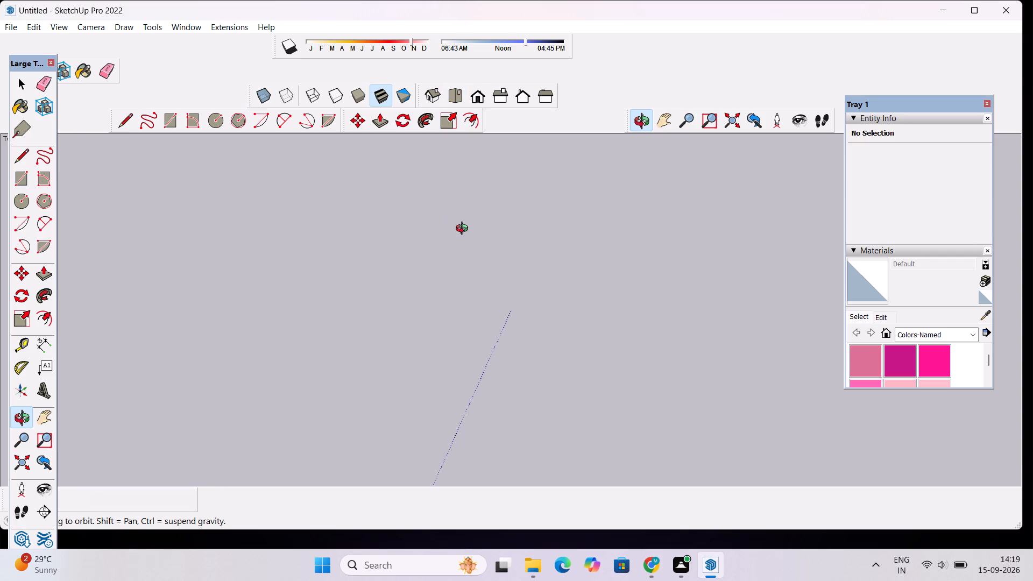
scroll(464, 230, "down", 14)
scroll(464, 230, "up", 2)
scroll(464, 230, "down", 7)
left_click(459, 94)
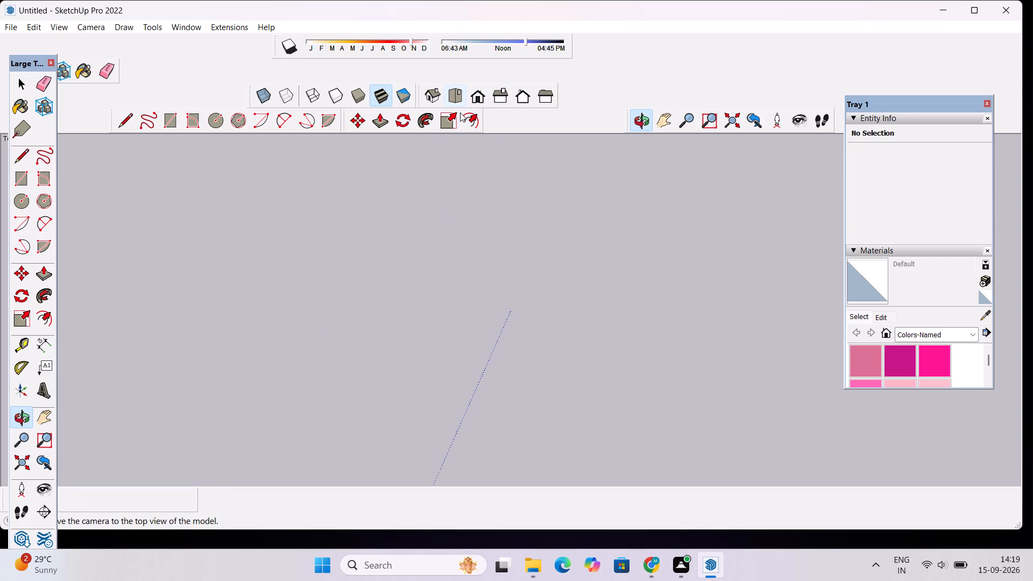
key("space")
scroll(488, 167, "down", 20)
scroll(488, 167, "down", 10)
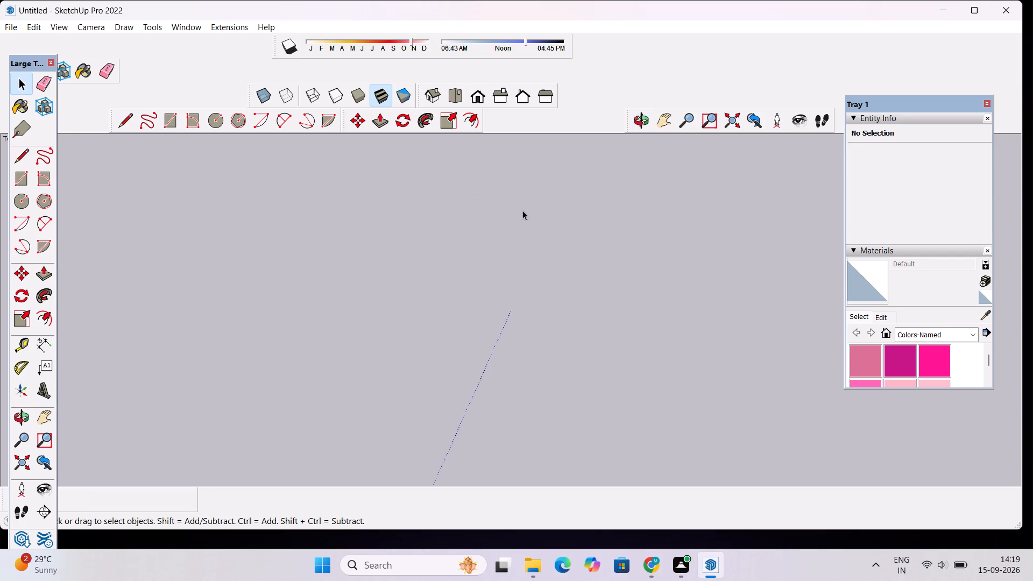
scroll(522, 210, "down", 5)
scroll(523, 210, "up", 20)
scroll(523, 210, "up", 20)
scroll(523, 210, "up", 14)
scroll(523, 210, "up", 12)
scroll(521, 215, "down", 13)
left_click(635, 121)
left_click_drag(639, 274, 535, 290)
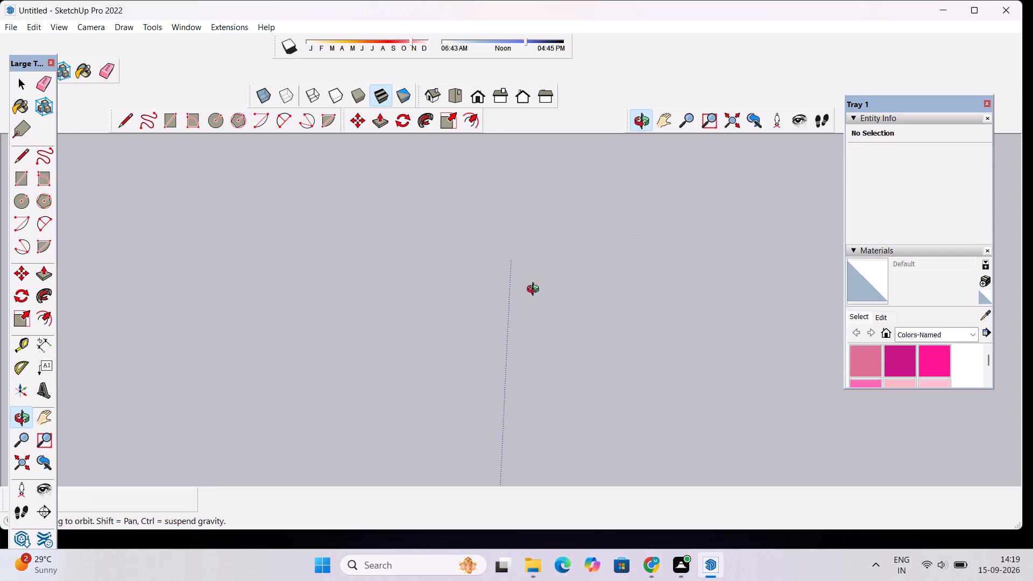
left_click_drag(535, 290, 605, 273)
scroll(489, 284, "down", 20)
scroll(489, 284, "down", 12)
scroll(597, 258, "down", 20)
scroll(597, 258, "down", 11)
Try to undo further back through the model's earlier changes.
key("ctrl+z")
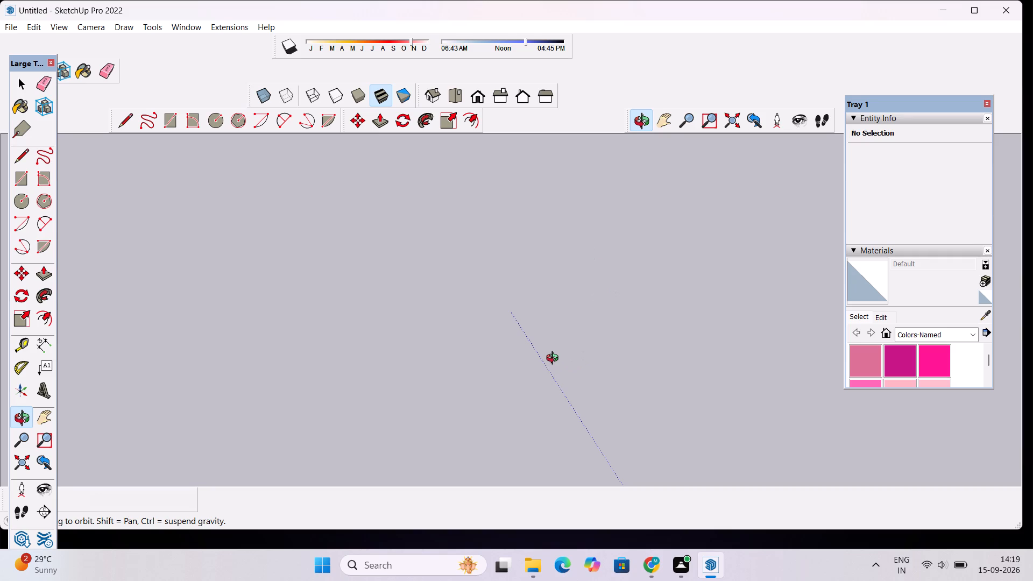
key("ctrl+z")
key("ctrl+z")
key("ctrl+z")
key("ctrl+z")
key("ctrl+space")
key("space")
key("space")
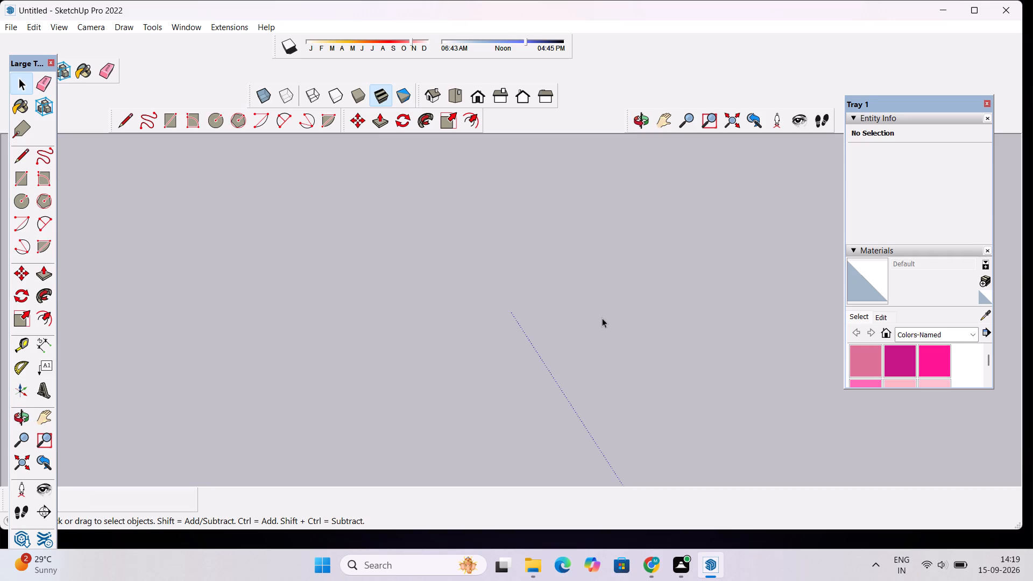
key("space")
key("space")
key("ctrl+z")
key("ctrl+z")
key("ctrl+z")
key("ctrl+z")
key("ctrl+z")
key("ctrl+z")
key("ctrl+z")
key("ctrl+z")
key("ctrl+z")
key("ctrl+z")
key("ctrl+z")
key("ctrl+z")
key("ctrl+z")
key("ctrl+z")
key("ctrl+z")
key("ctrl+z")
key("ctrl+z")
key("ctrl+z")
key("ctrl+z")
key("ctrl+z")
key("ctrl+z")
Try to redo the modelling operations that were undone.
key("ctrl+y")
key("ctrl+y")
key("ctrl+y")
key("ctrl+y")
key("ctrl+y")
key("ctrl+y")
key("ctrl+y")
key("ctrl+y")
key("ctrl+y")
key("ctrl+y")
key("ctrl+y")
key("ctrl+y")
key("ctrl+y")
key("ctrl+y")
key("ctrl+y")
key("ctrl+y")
Close the untitled SketchUp model.
left_click(1006, 10)
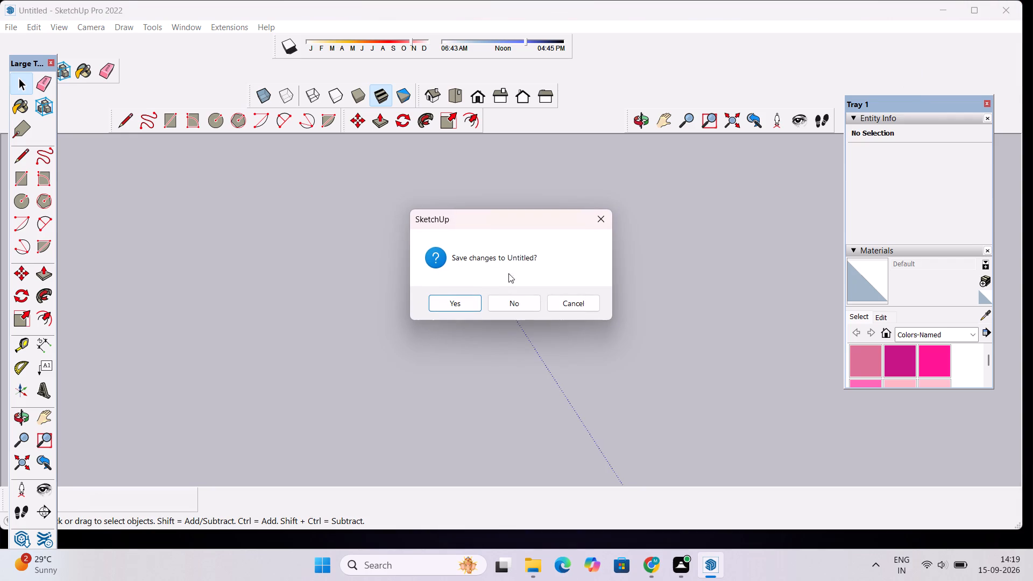
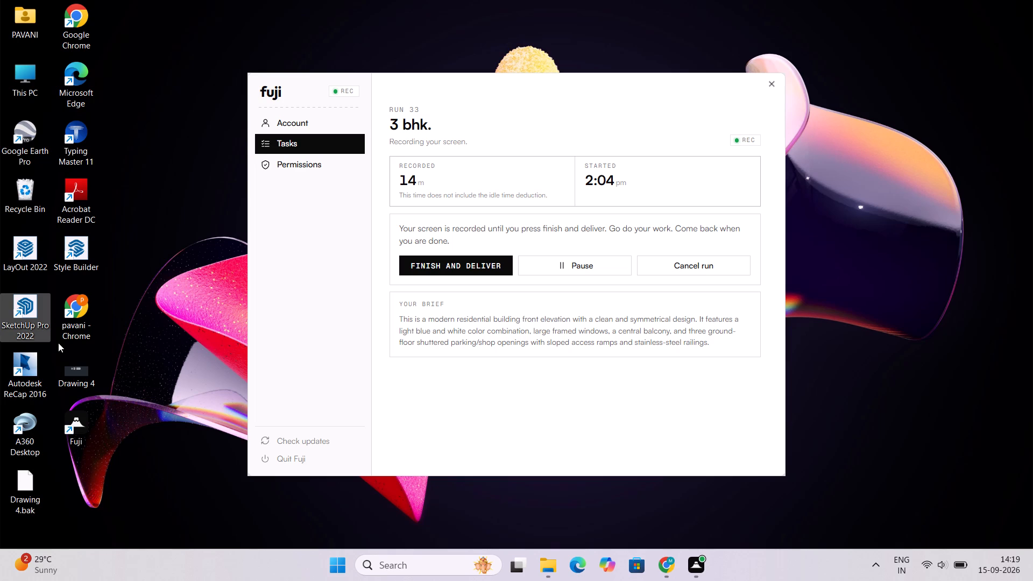
Launch SketchUp Pro 2022 again from the desktop.
double_click(34, 320)
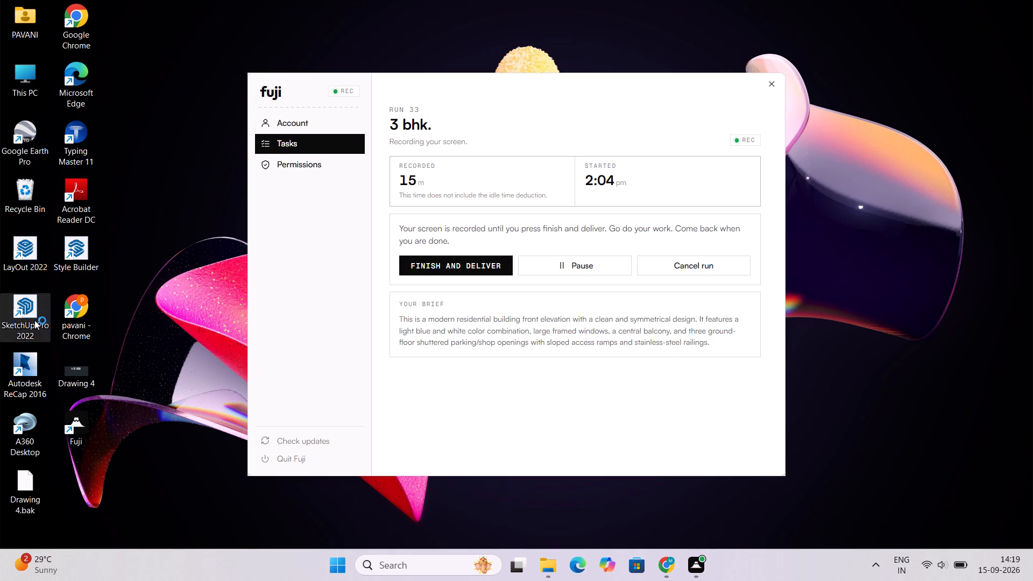
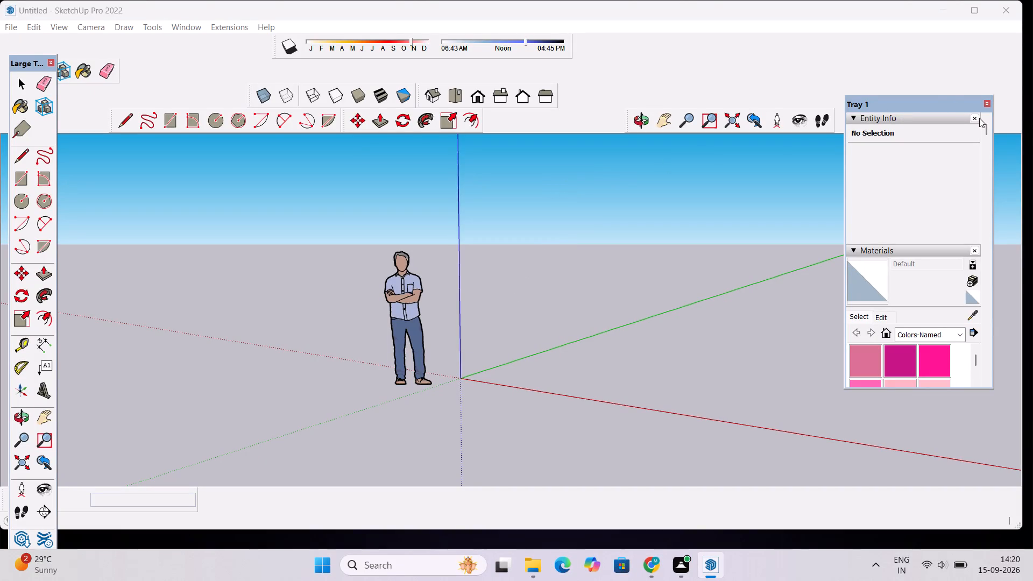
Close the tray holding the Entity Info and Materials panels.
left_click(987, 103)
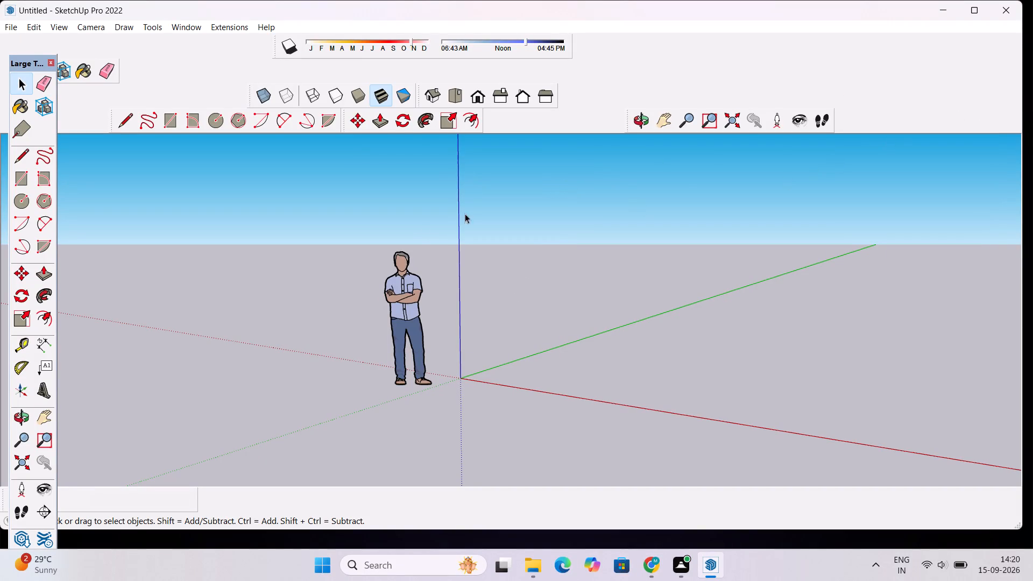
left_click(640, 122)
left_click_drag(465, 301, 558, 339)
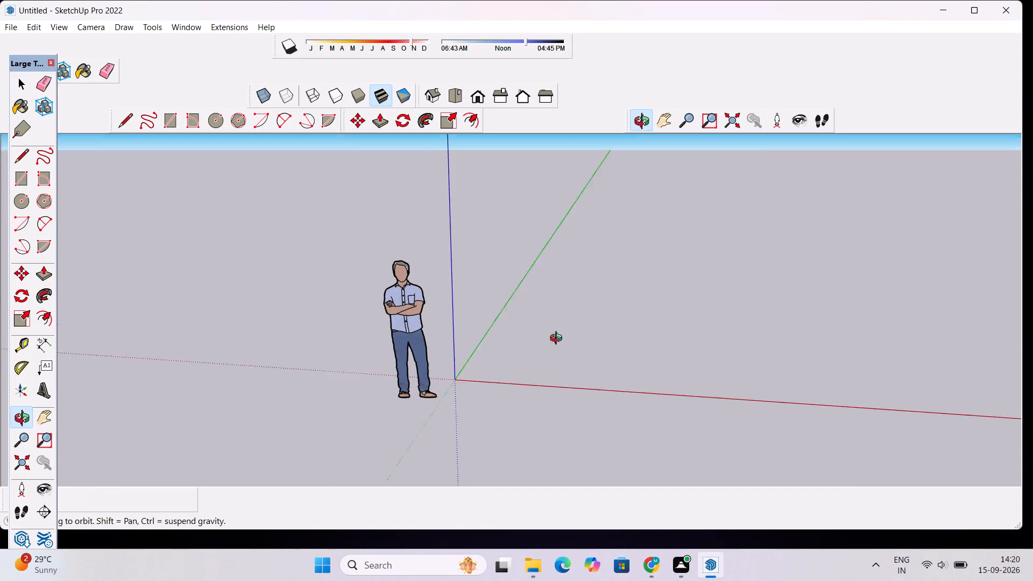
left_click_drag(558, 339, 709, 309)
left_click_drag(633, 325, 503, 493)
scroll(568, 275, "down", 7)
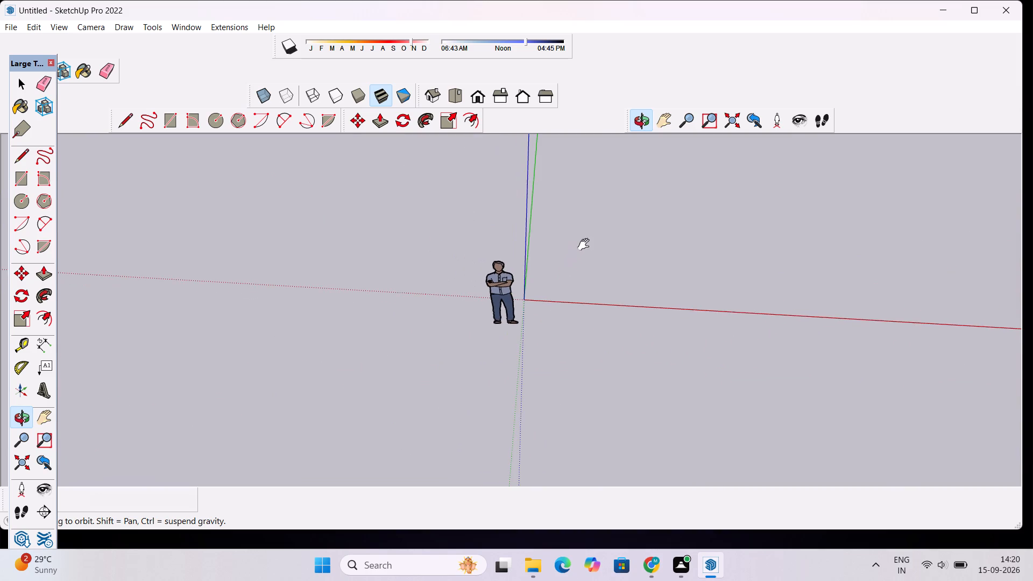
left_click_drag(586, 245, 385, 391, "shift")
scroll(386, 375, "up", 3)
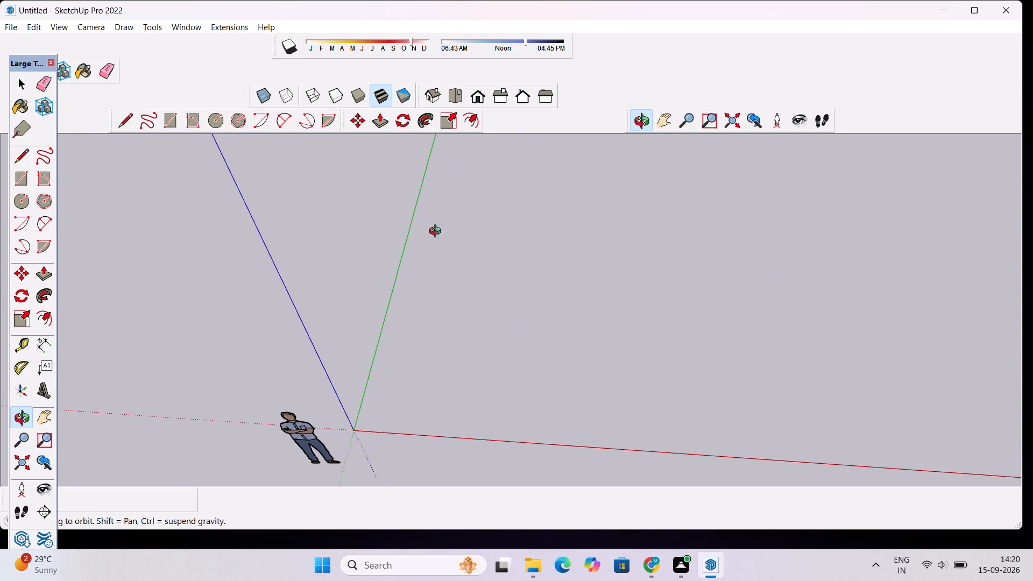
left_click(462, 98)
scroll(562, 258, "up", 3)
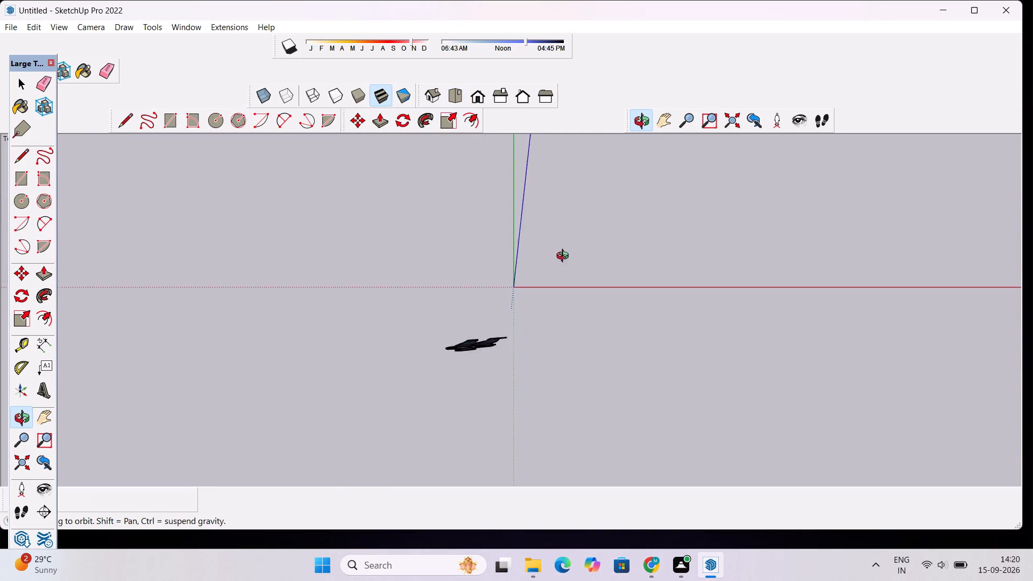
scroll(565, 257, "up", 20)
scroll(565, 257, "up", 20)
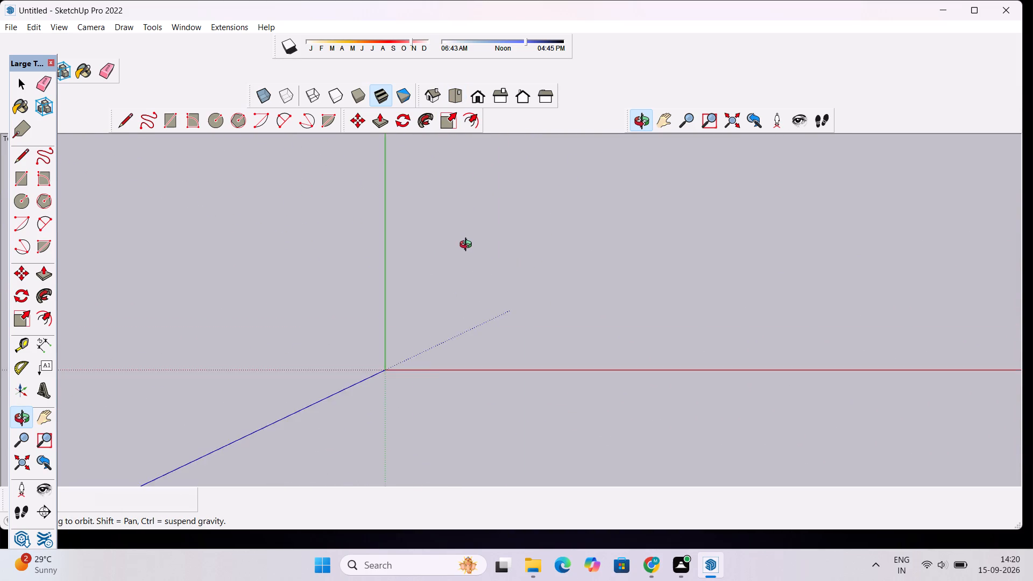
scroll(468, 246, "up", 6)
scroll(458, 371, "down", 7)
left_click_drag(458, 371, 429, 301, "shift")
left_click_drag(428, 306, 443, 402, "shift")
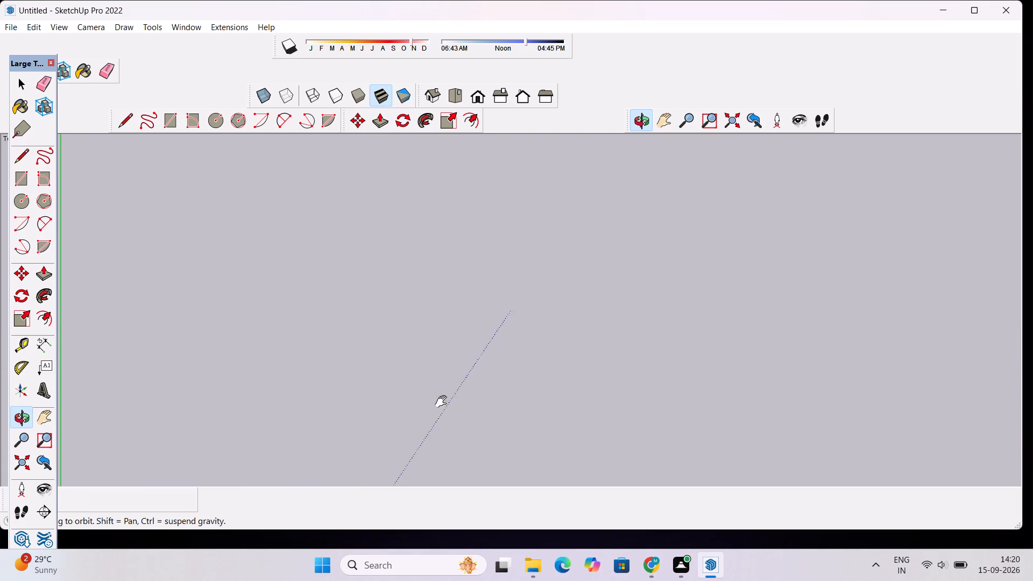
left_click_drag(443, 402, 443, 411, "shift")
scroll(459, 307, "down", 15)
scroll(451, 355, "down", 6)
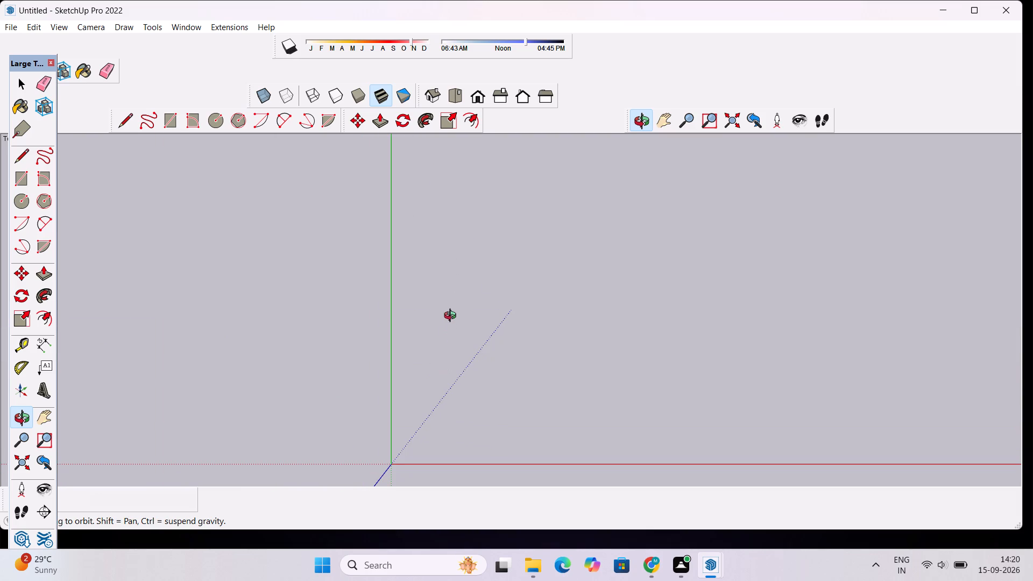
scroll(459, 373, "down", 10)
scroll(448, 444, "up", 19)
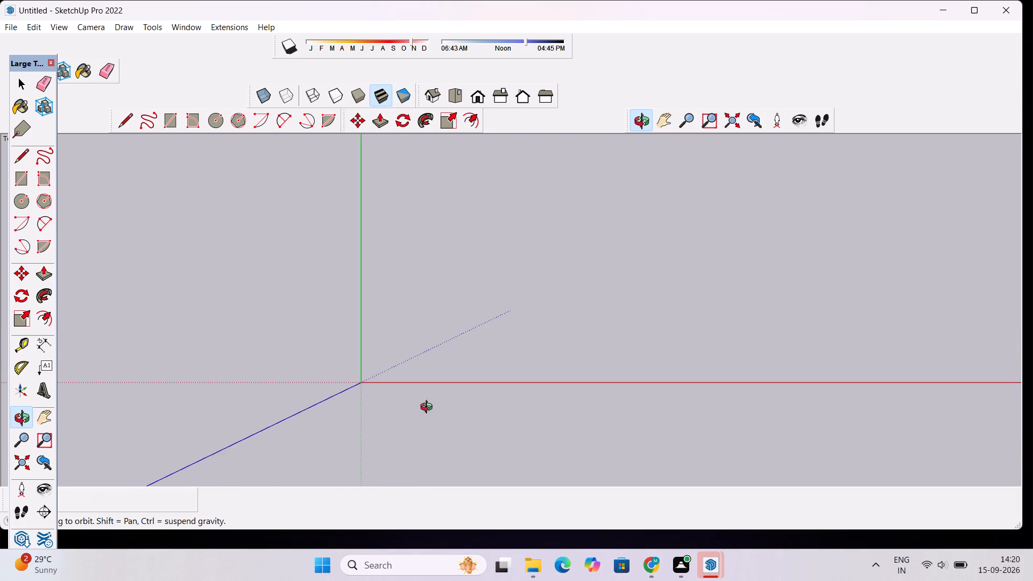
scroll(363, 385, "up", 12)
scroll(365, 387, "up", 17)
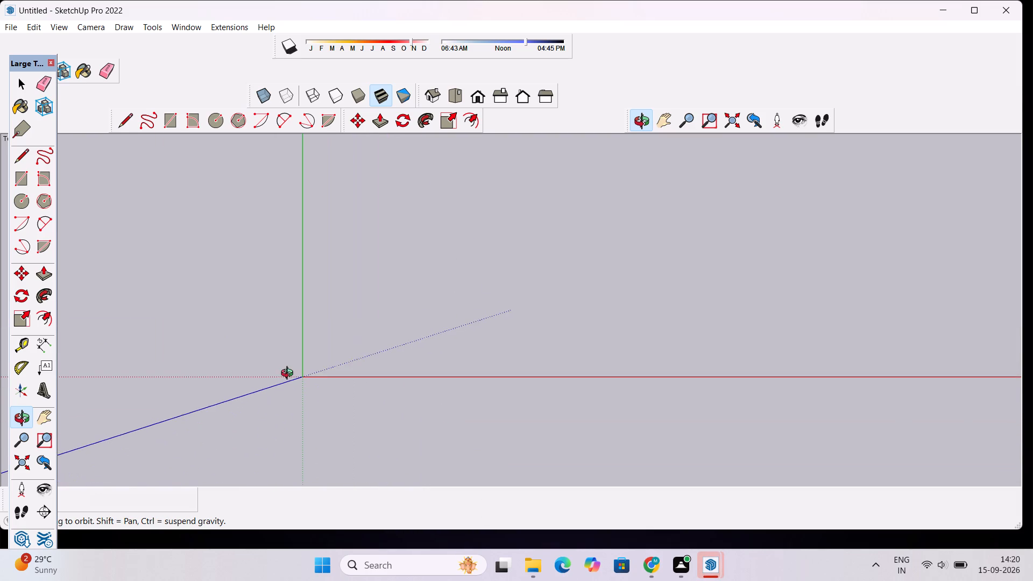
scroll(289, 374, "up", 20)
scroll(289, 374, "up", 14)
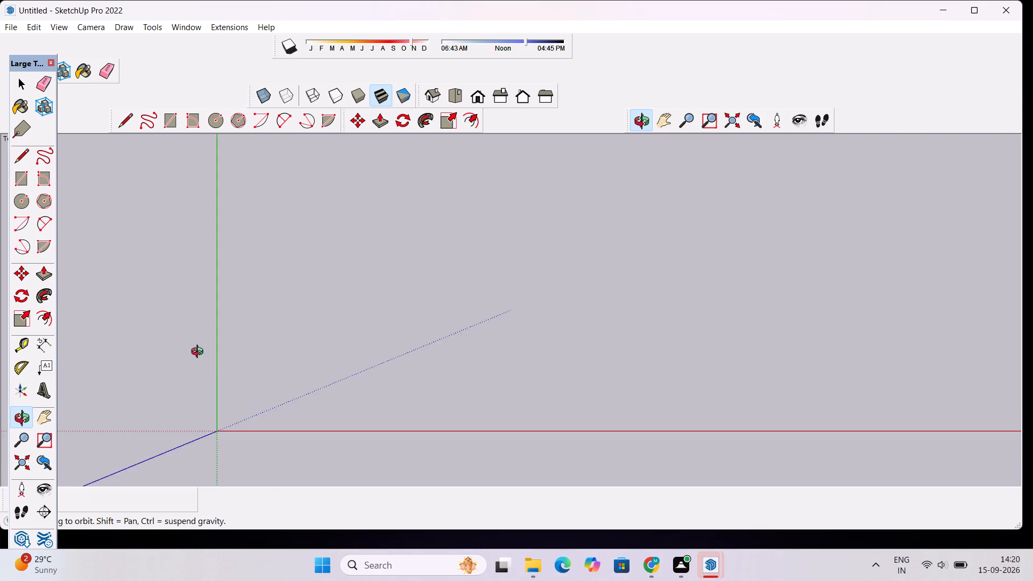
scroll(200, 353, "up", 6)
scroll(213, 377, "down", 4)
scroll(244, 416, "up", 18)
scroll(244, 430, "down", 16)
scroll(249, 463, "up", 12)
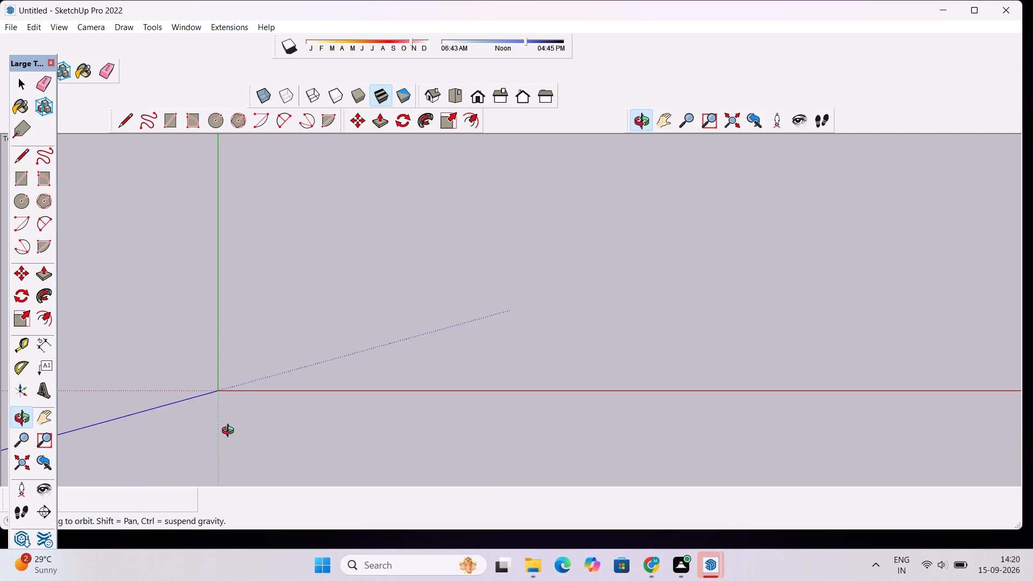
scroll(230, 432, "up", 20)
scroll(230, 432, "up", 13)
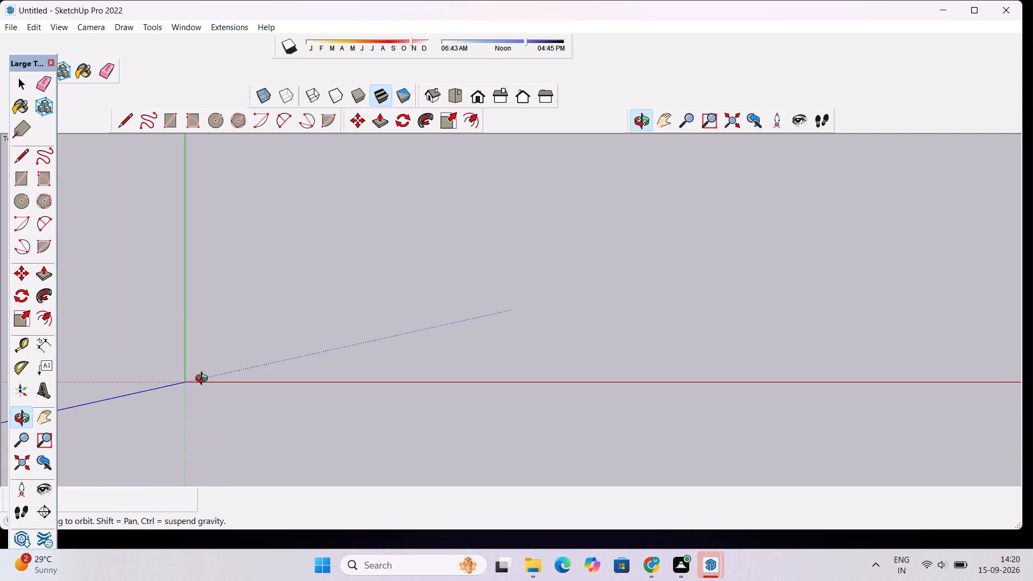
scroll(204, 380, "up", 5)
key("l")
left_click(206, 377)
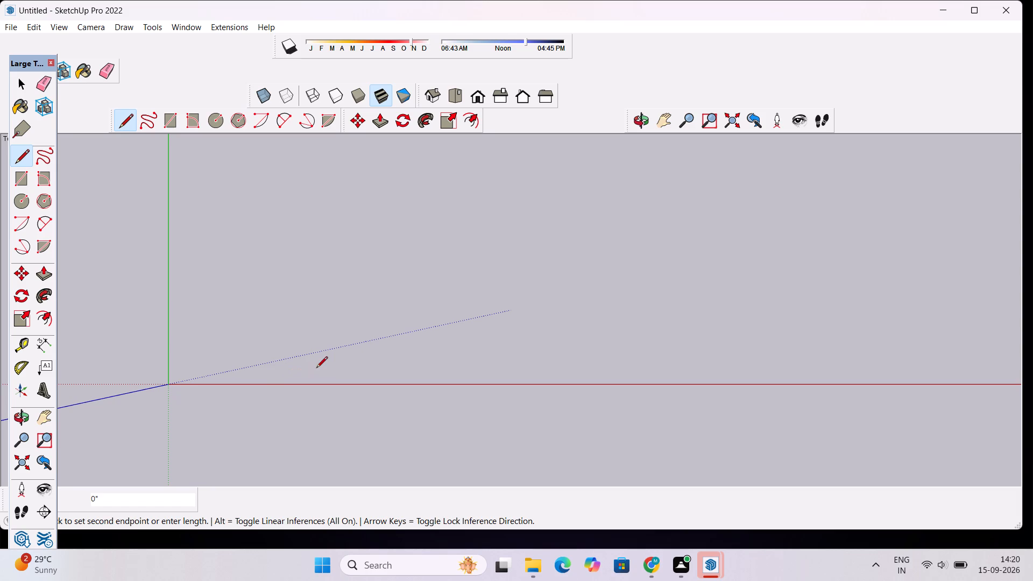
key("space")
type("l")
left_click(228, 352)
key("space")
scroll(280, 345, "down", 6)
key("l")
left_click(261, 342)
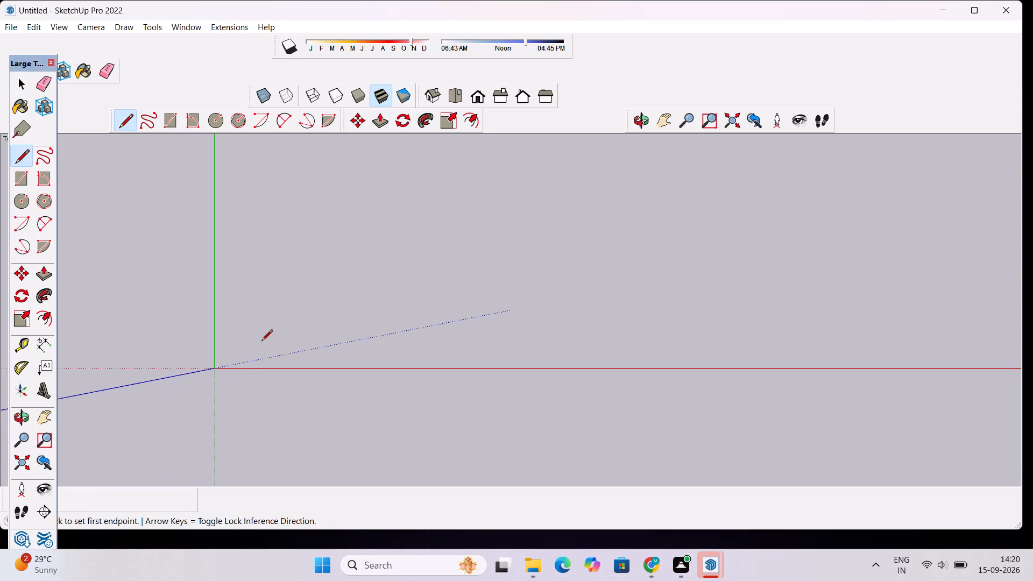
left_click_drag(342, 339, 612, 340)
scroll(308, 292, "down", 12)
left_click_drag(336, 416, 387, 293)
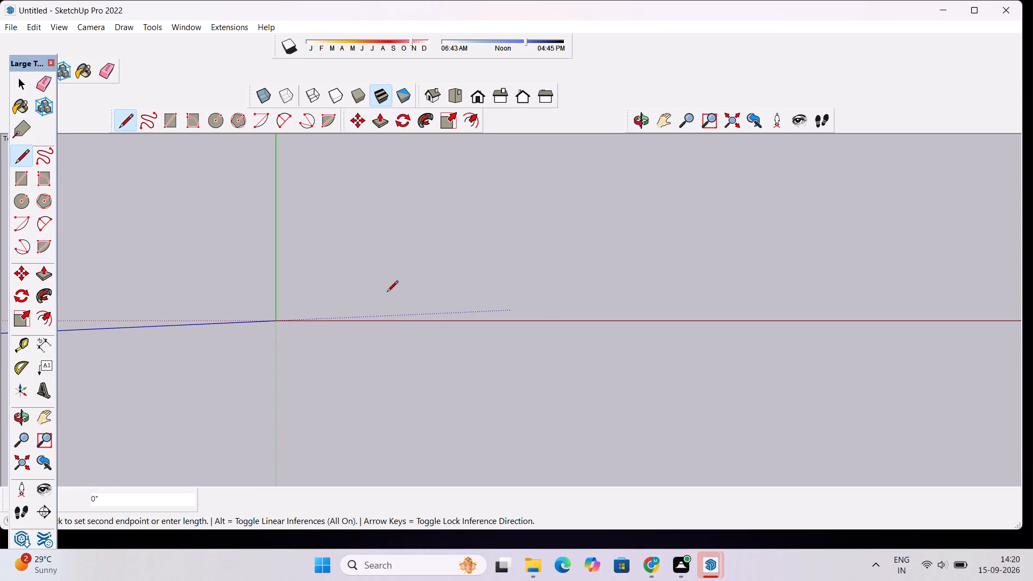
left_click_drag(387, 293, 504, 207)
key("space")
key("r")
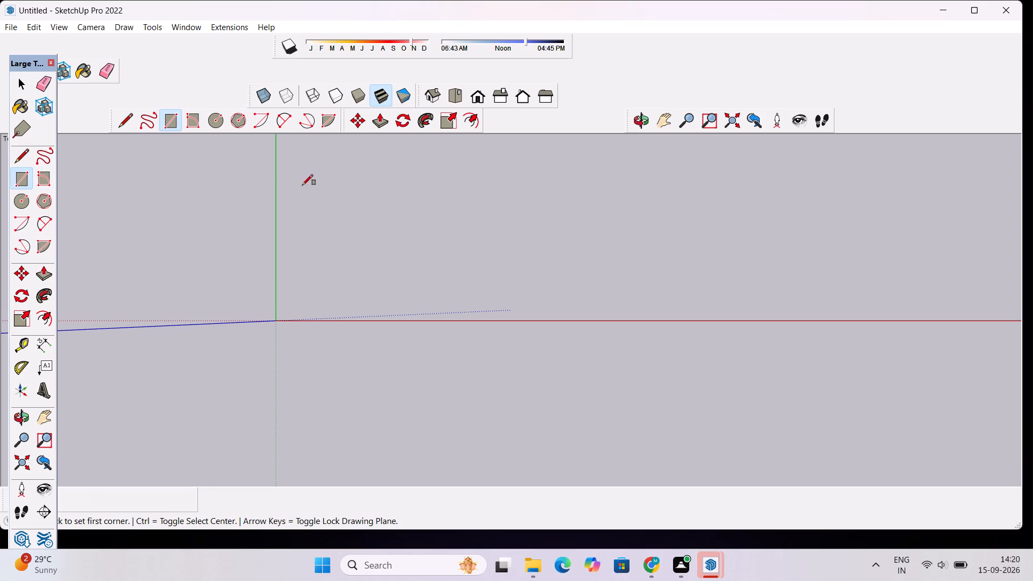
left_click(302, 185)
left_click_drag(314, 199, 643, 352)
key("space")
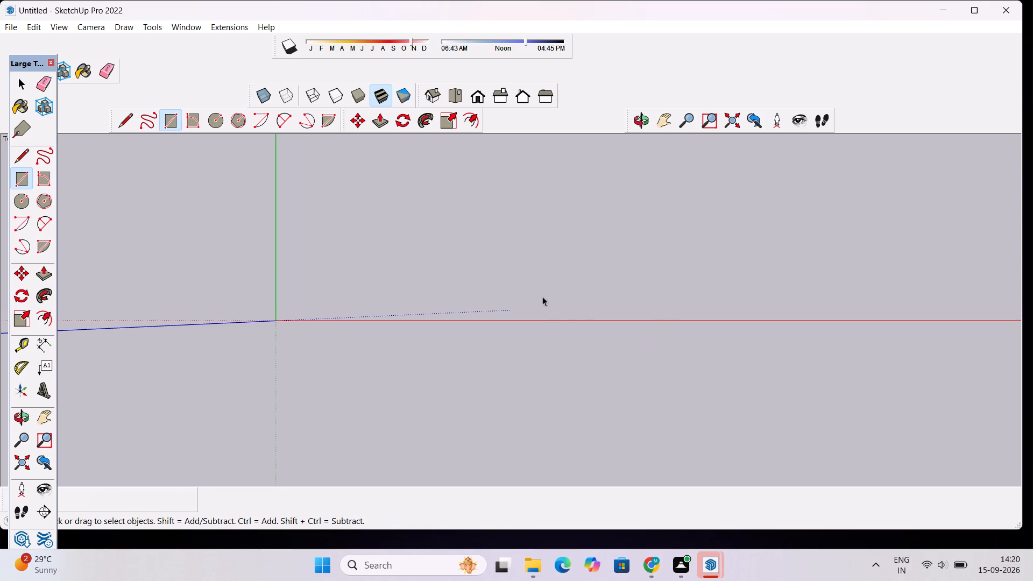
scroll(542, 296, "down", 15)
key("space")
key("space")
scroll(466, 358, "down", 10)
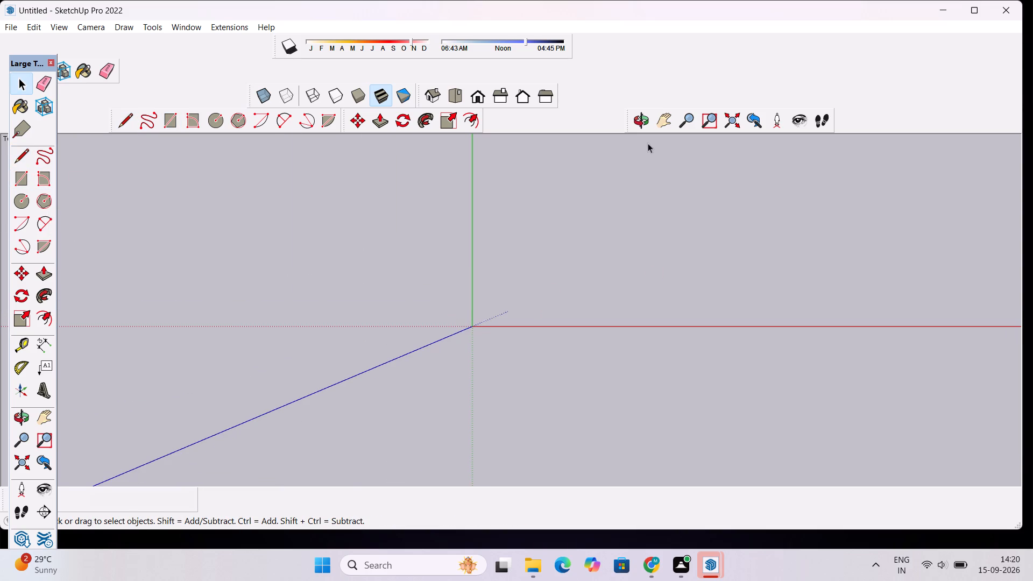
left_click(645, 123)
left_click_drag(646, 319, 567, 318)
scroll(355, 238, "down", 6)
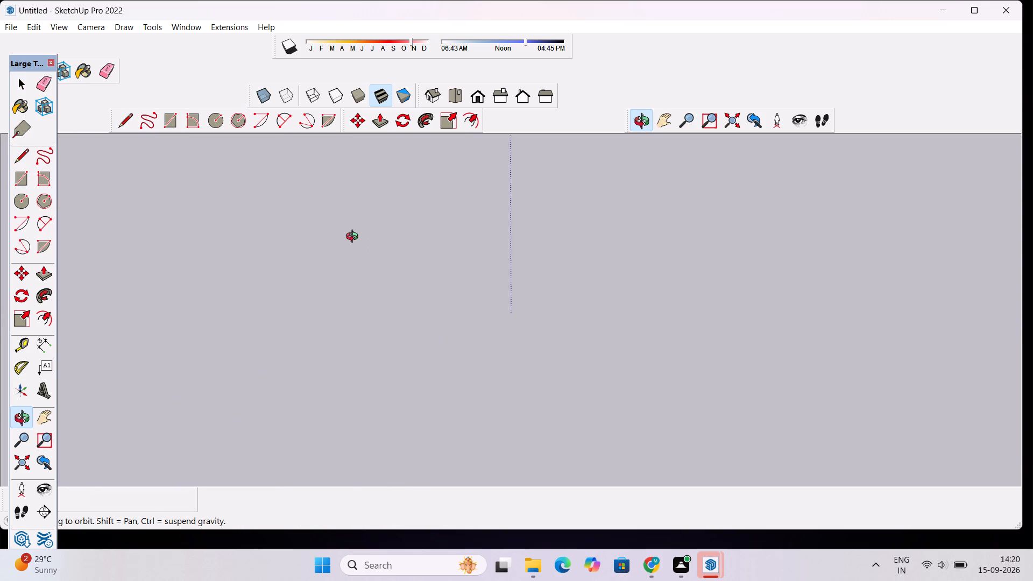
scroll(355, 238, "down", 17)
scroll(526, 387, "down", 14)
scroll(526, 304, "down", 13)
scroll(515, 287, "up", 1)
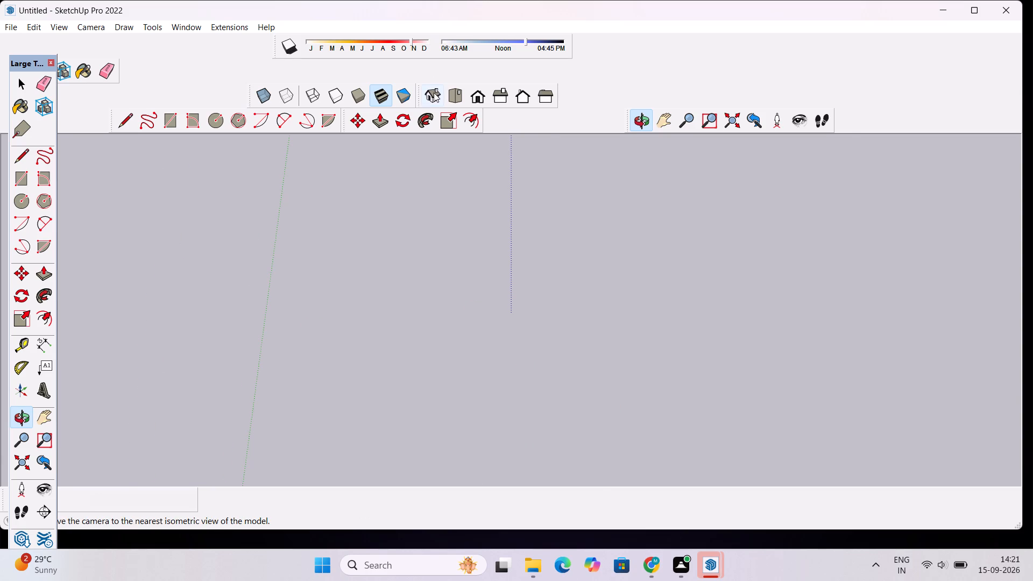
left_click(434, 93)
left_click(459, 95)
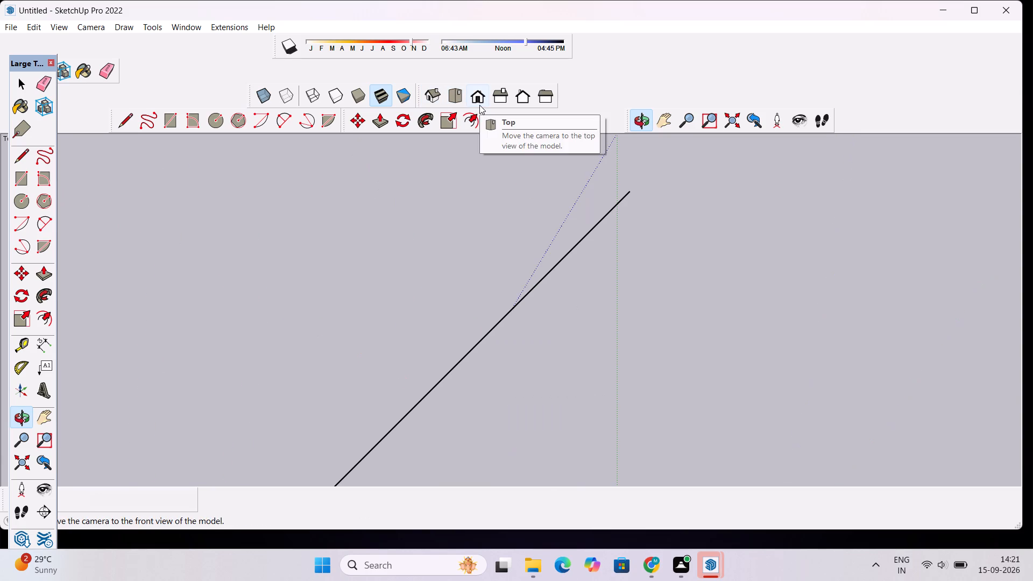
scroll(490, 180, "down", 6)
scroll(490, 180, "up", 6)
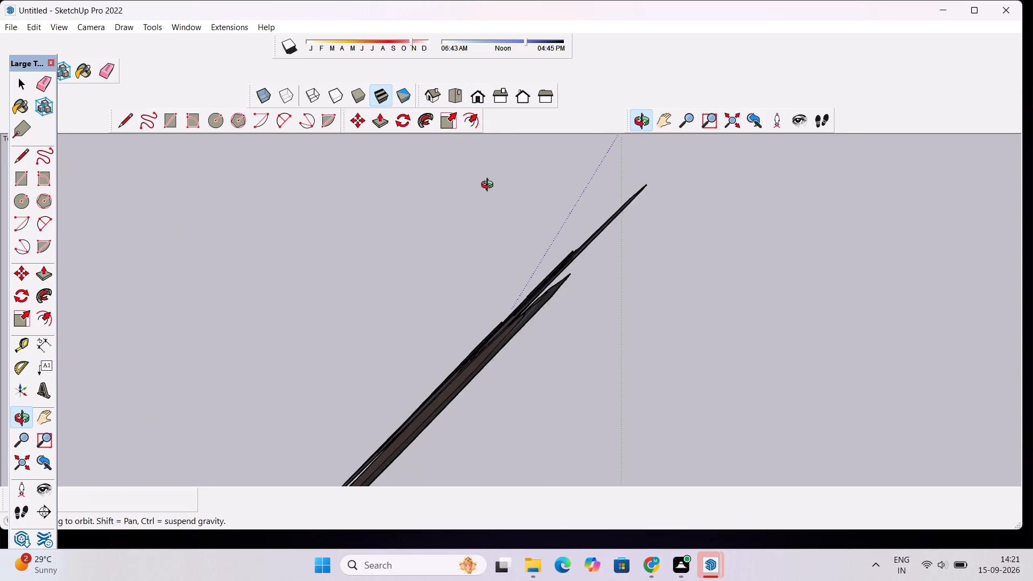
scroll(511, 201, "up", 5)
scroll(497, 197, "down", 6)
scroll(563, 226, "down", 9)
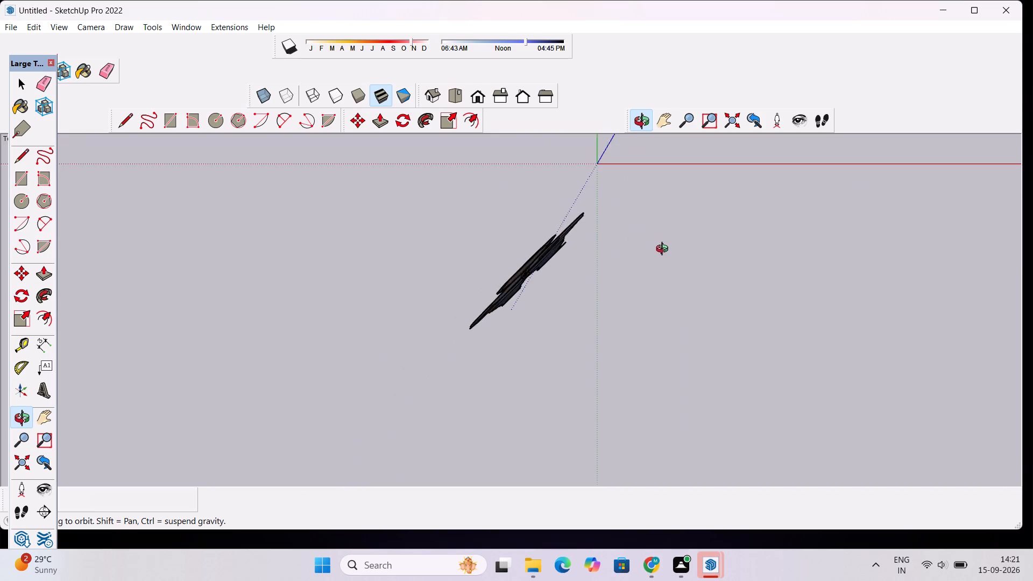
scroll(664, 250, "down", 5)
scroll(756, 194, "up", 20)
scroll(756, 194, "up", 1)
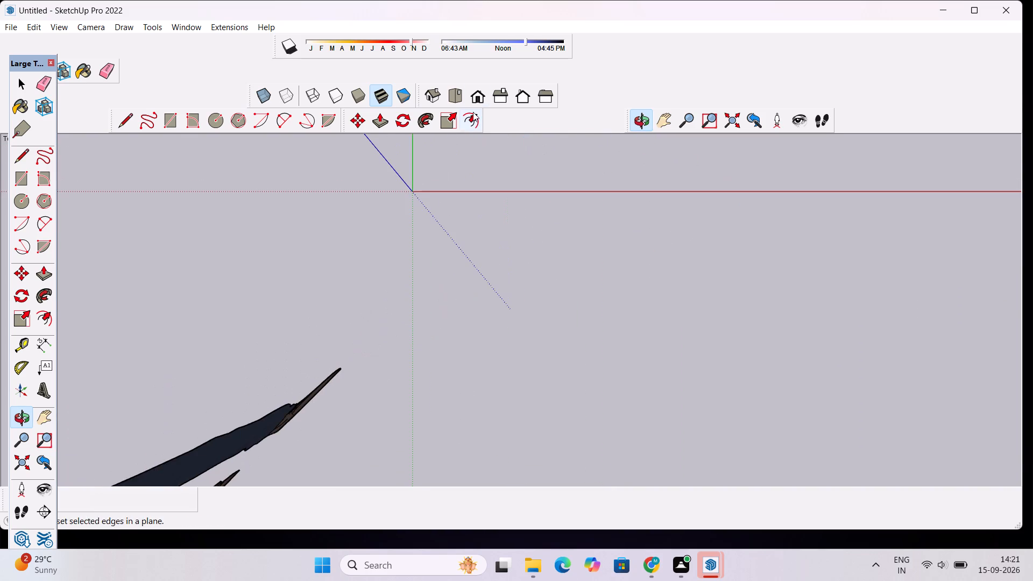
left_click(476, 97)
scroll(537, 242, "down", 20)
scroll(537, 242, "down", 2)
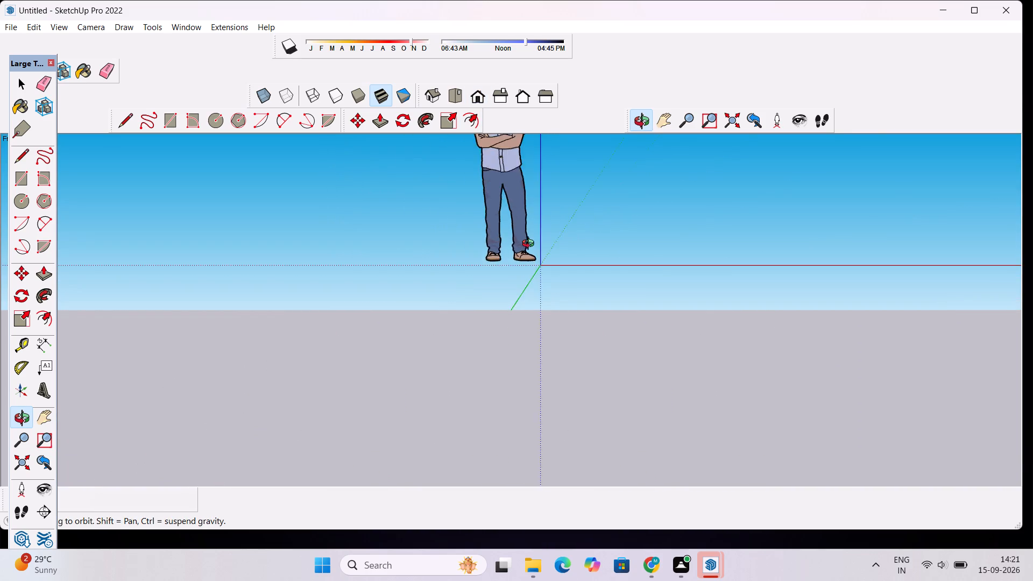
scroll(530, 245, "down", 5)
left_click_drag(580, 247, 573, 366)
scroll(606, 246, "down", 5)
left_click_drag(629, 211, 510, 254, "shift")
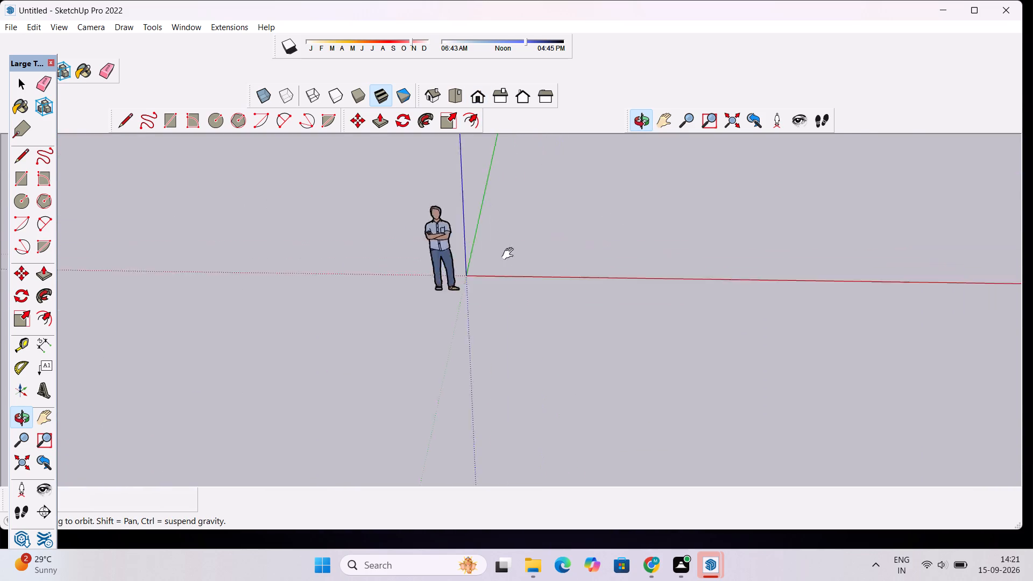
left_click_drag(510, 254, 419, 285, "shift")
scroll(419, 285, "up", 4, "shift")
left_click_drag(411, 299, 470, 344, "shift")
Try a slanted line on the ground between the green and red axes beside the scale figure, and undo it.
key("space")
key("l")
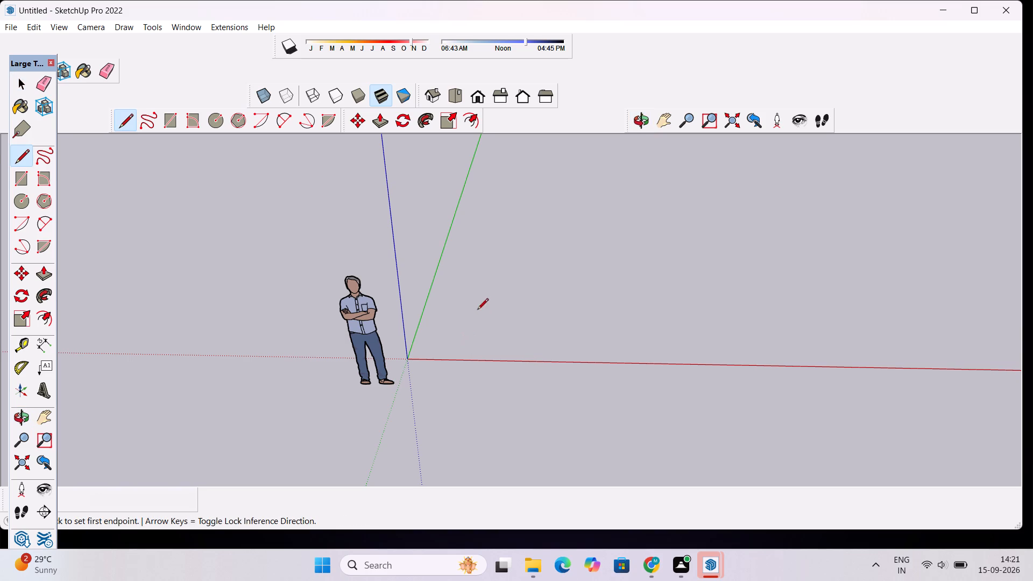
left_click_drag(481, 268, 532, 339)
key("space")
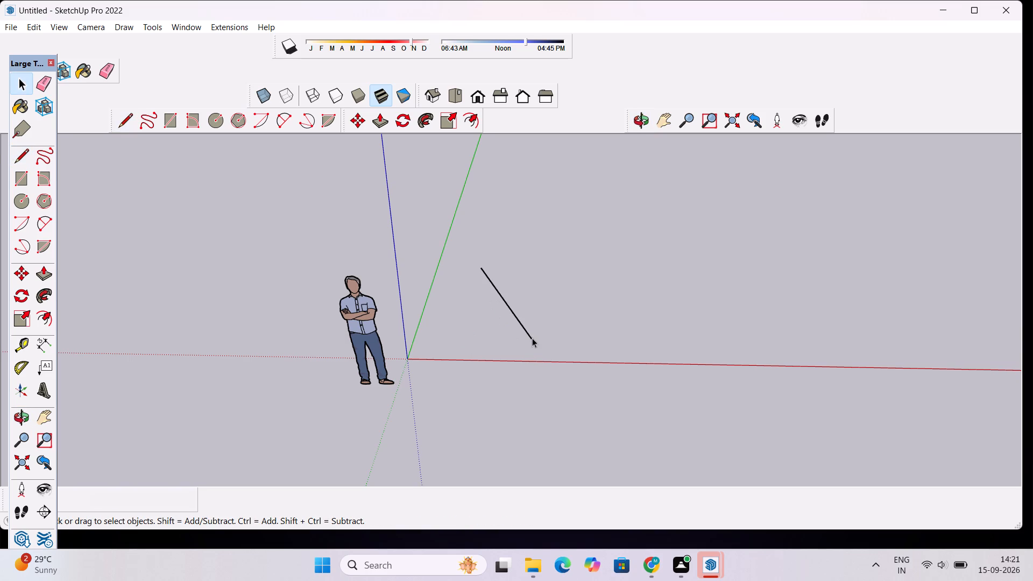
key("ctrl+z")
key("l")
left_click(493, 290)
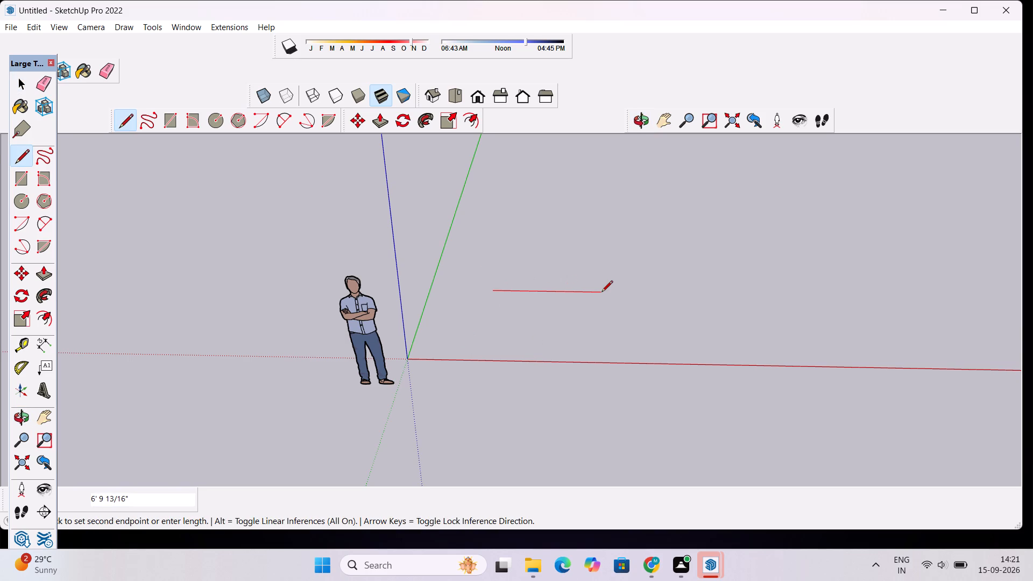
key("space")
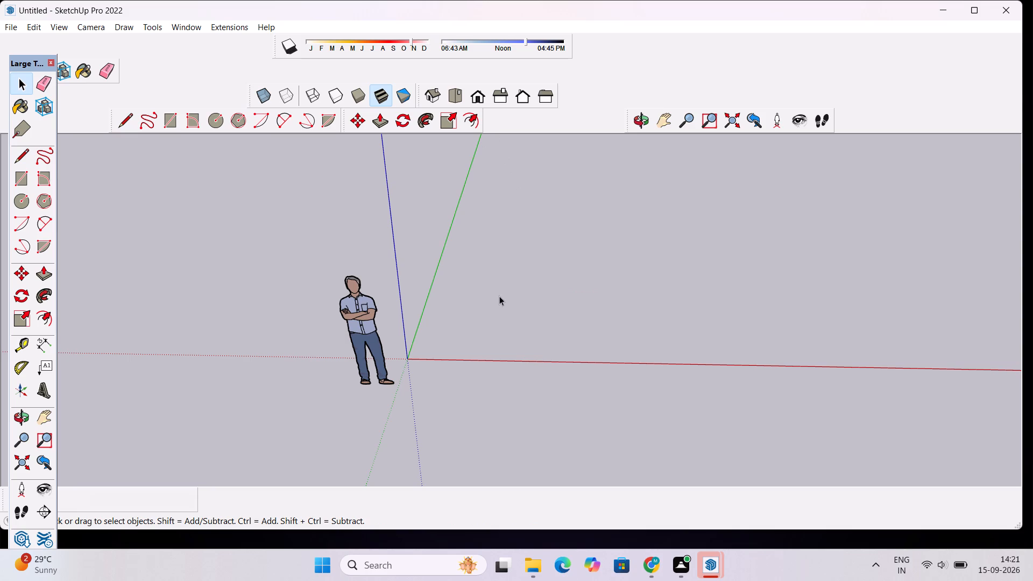
Switch the camera to the top view of the model.
left_click(446, 94)
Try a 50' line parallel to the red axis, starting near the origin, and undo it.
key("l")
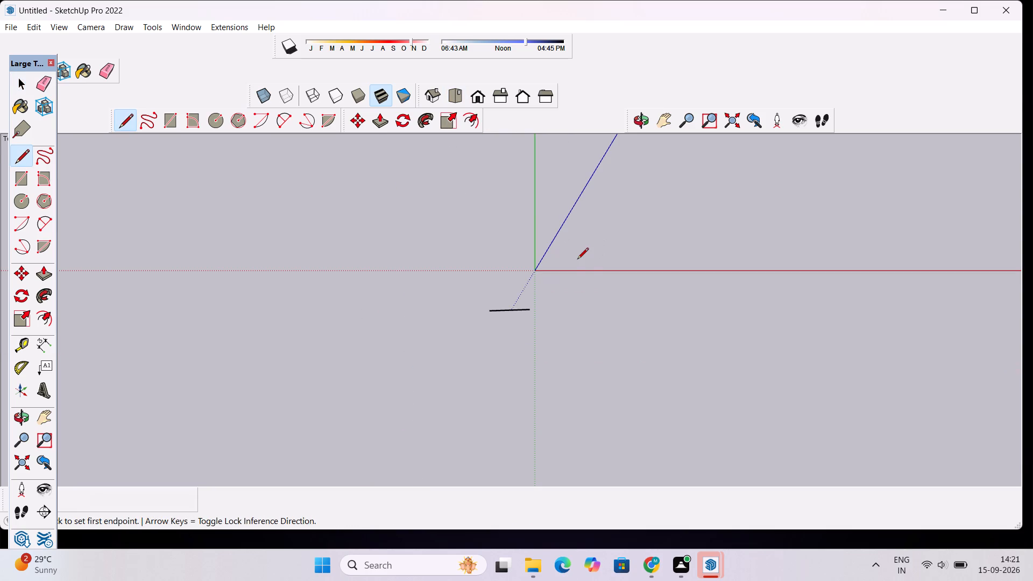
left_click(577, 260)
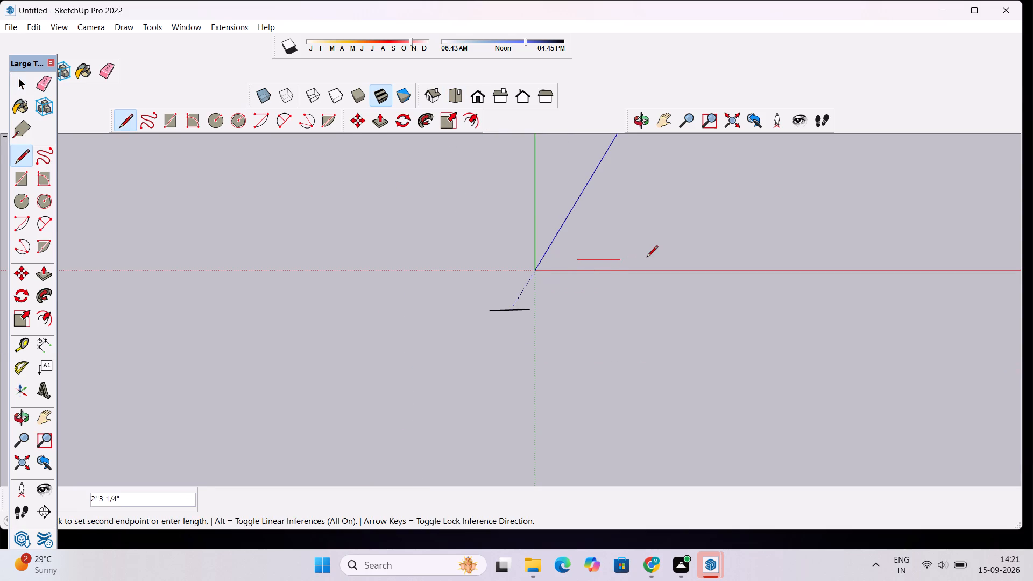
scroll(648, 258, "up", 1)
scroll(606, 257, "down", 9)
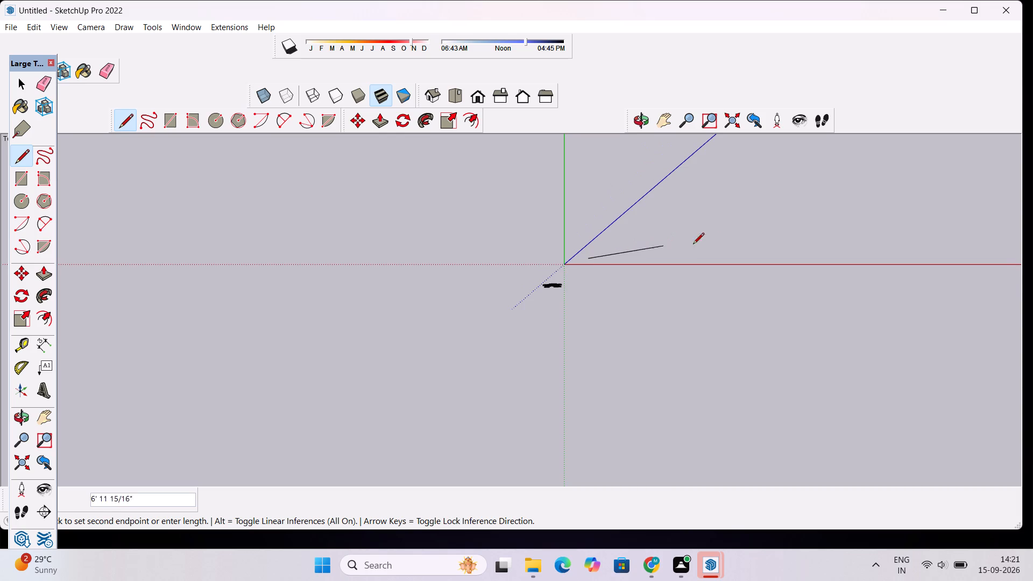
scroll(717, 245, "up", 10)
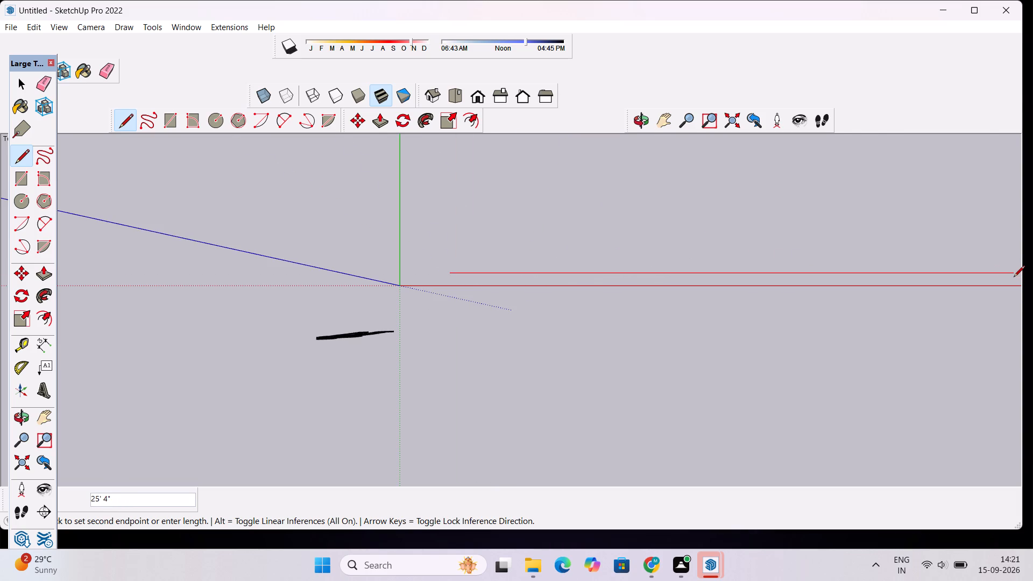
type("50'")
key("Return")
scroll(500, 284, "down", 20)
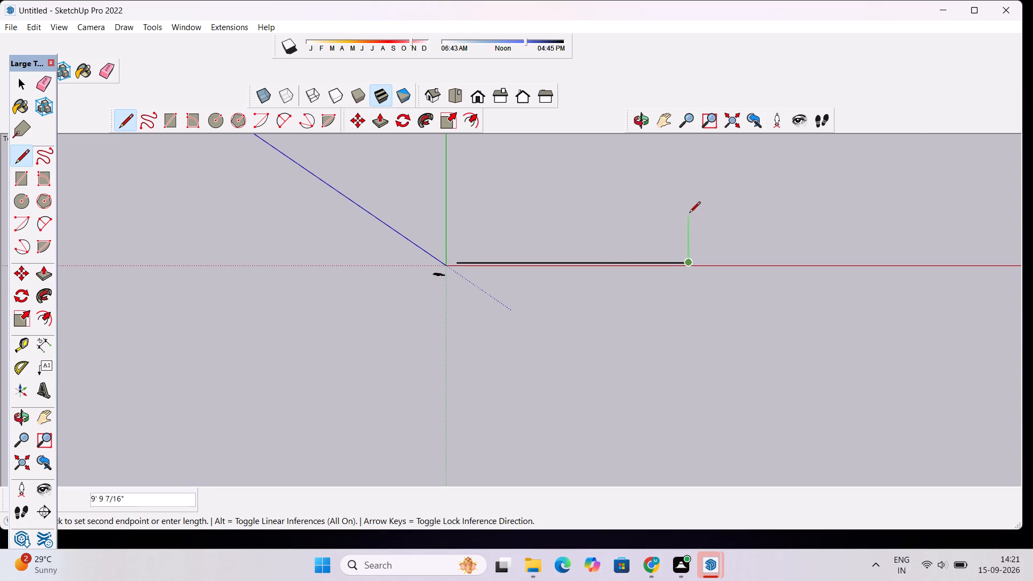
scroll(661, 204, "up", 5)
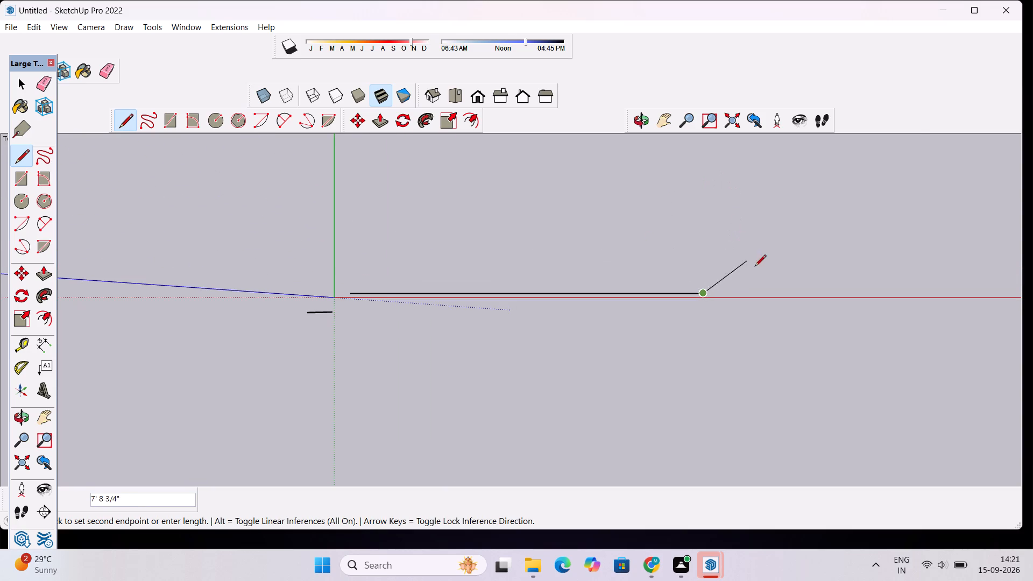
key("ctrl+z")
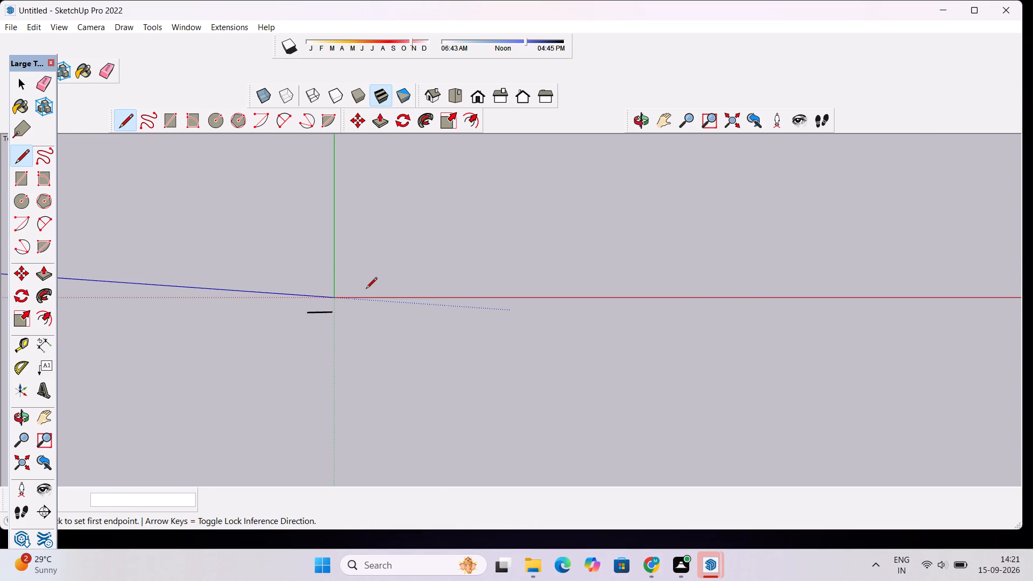
Draw a 60' line parallel to the red axis, starting just beside the origin.
left_click(365, 289)
scroll(413, 282, "up", 5)
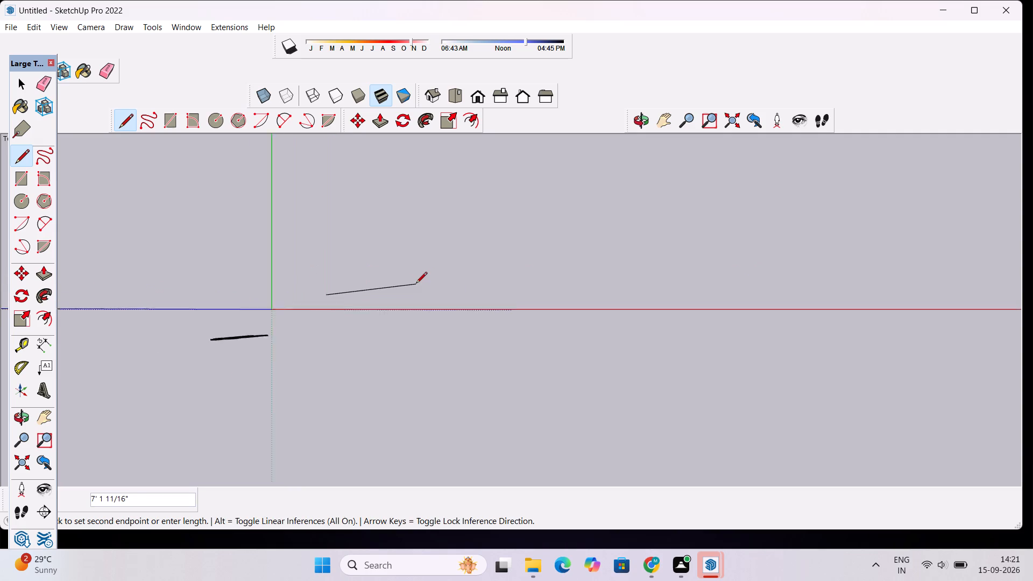
scroll(416, 284, "up", 14)
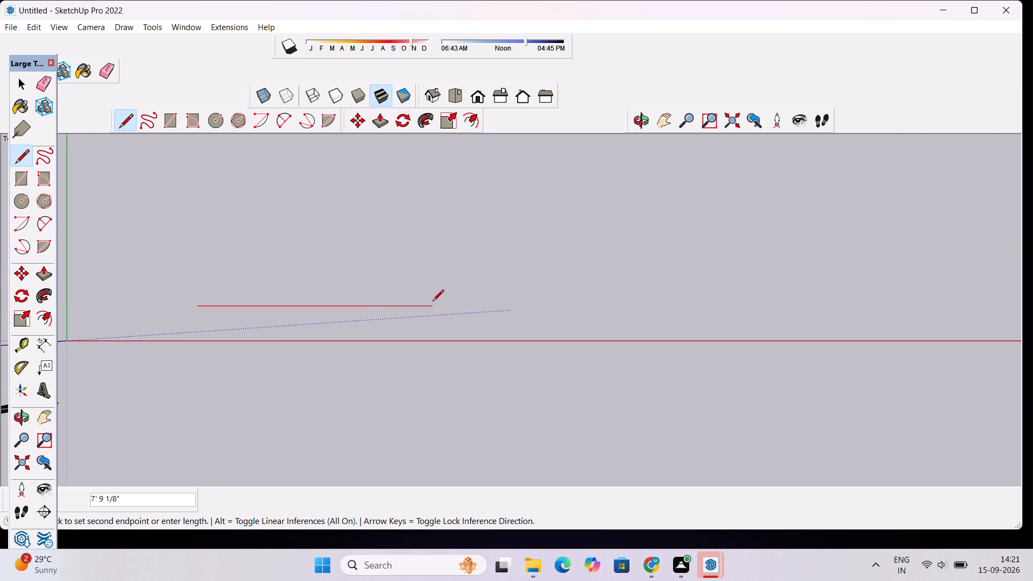
scroll(433, 302, "up", 1)
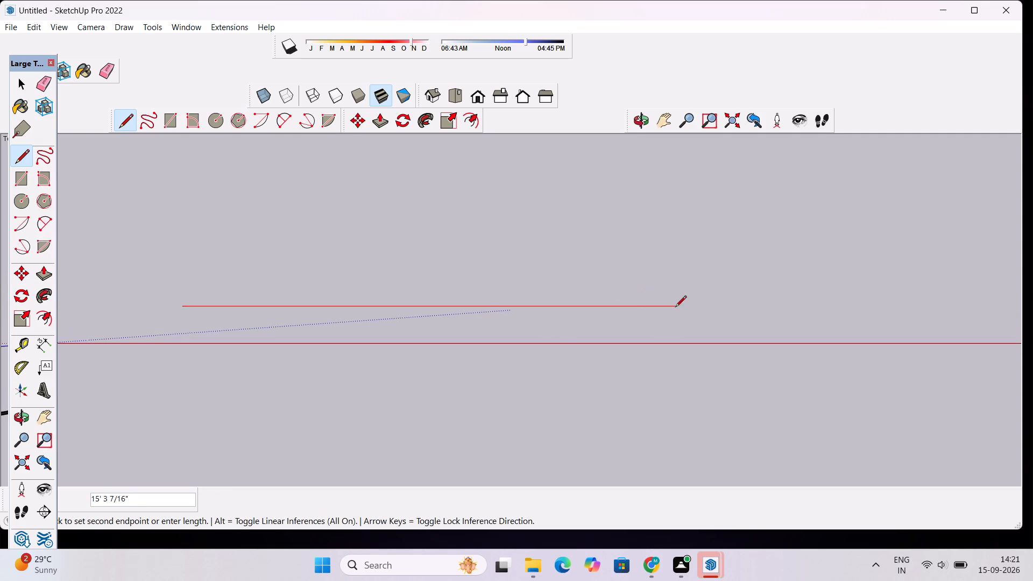
type("60")
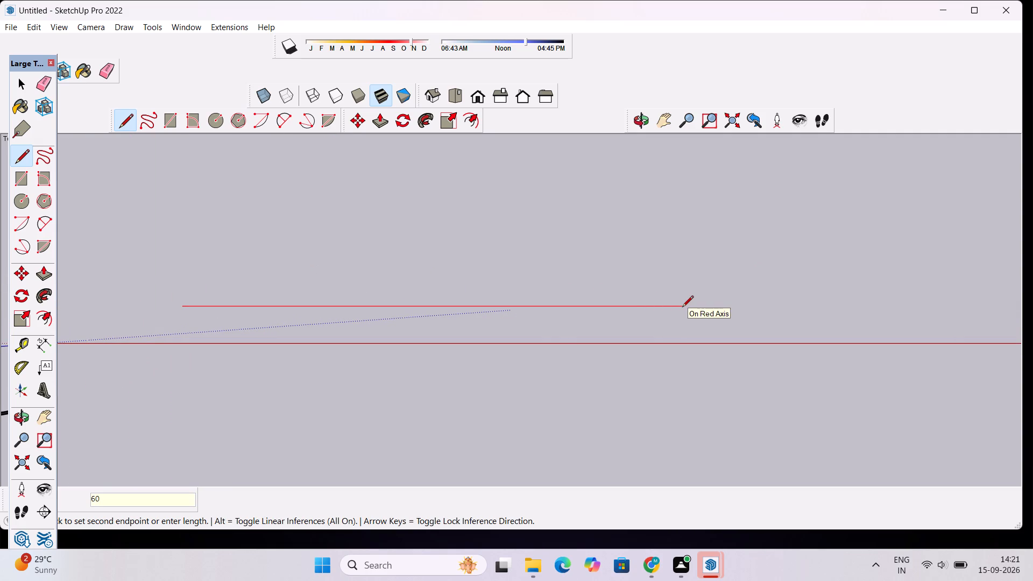
key("apostrophe")
key("Return")
Extend the line by 5' along the red direction from its far endpoint.
scroll(682, 308, "down", 19)
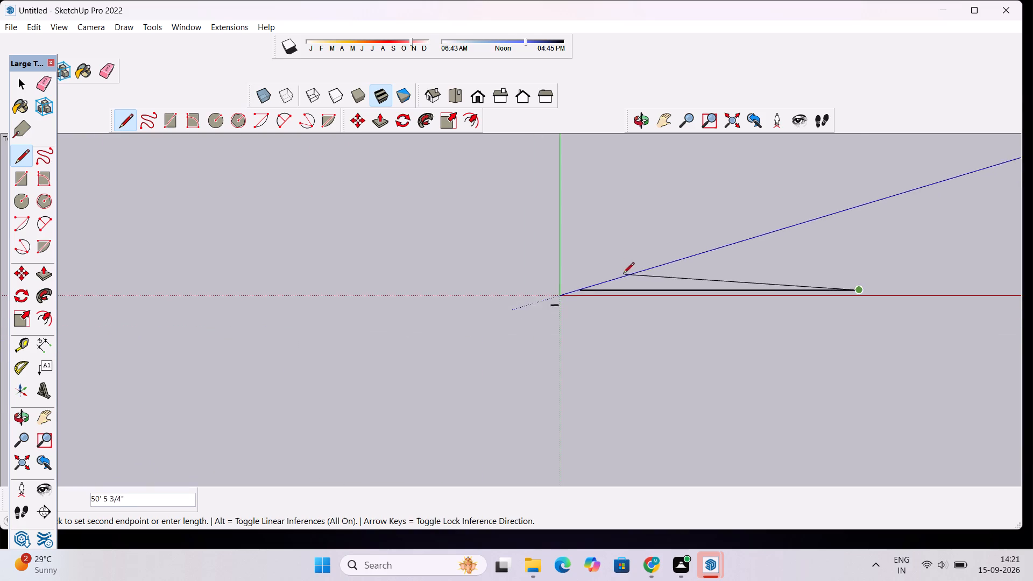
scroll(623, 274, "down", 9)
scroll(740, 232, "up", 3)
scroll(744, 317, "up", 9)
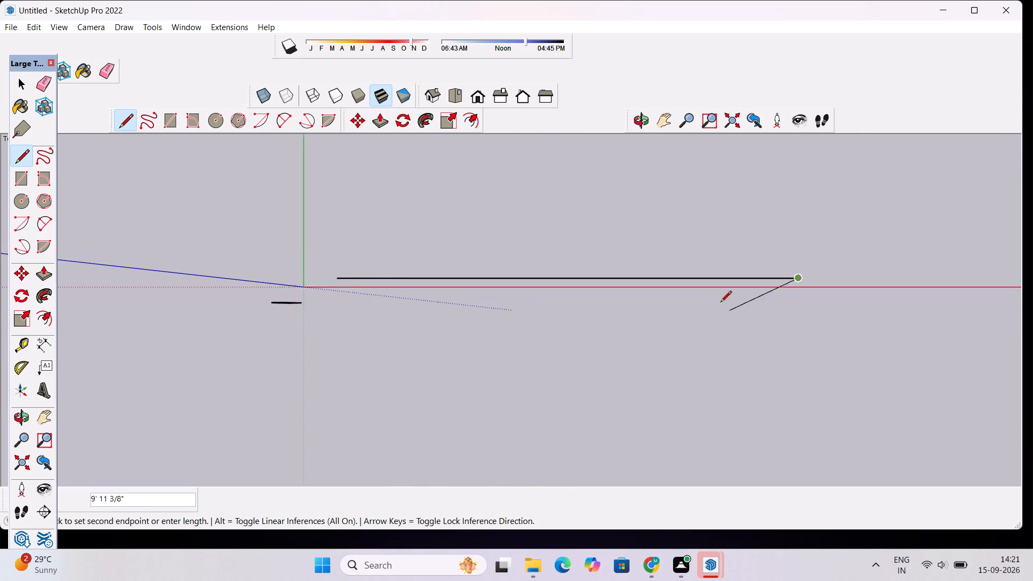
scroll(710, 296, "down", 4)
type("5'")
key("Return")
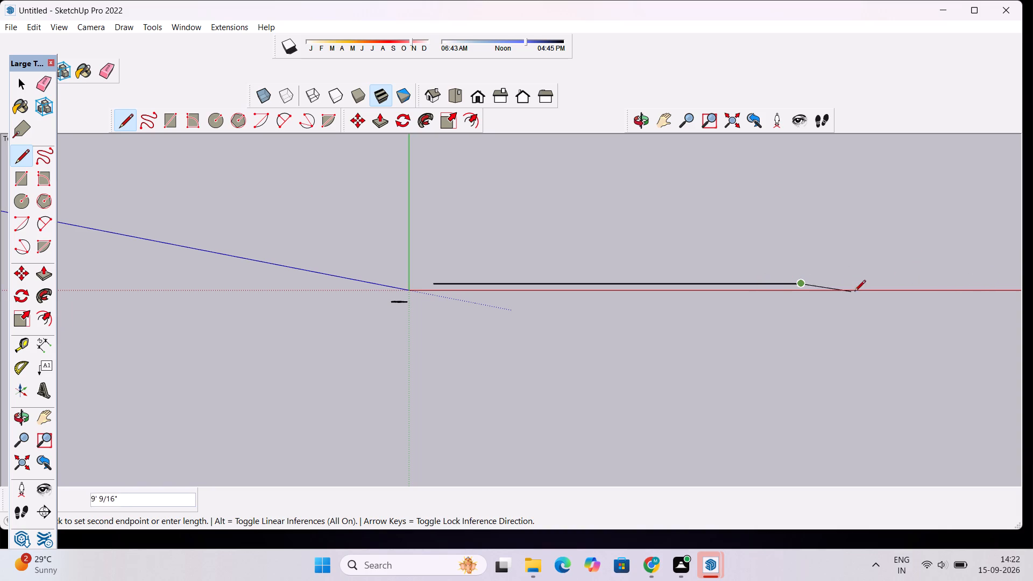
left_click(802, 284)
key("space")
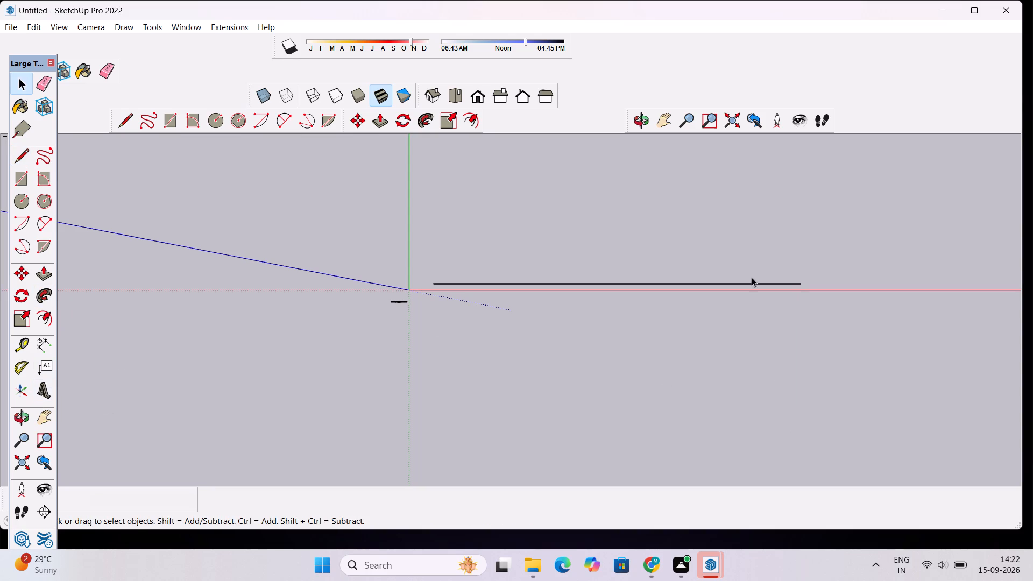
Check the line's overall length with a dimension between its two endpoints, without placing it.
left_click(48, 351)
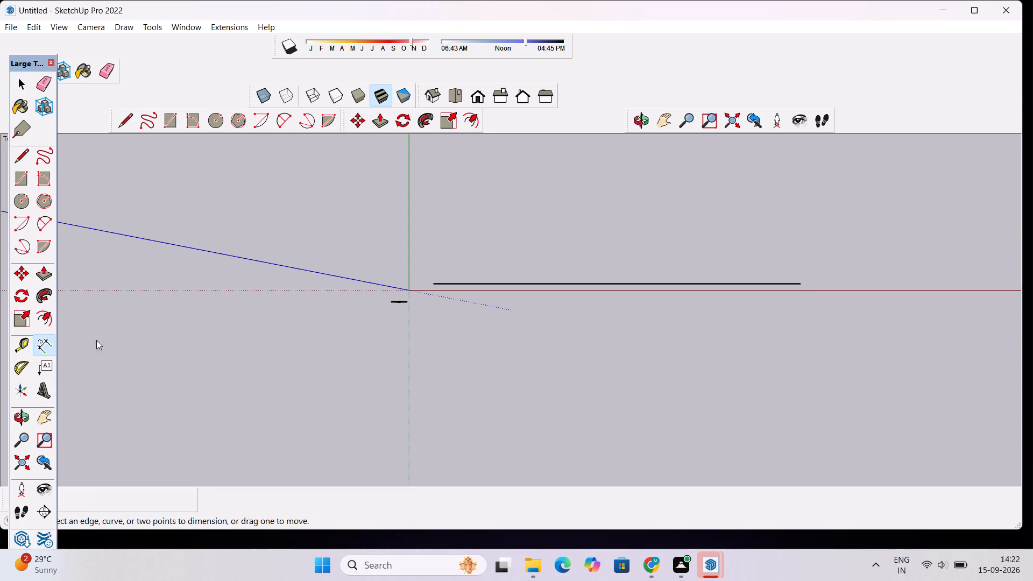
left_click(431, 282)
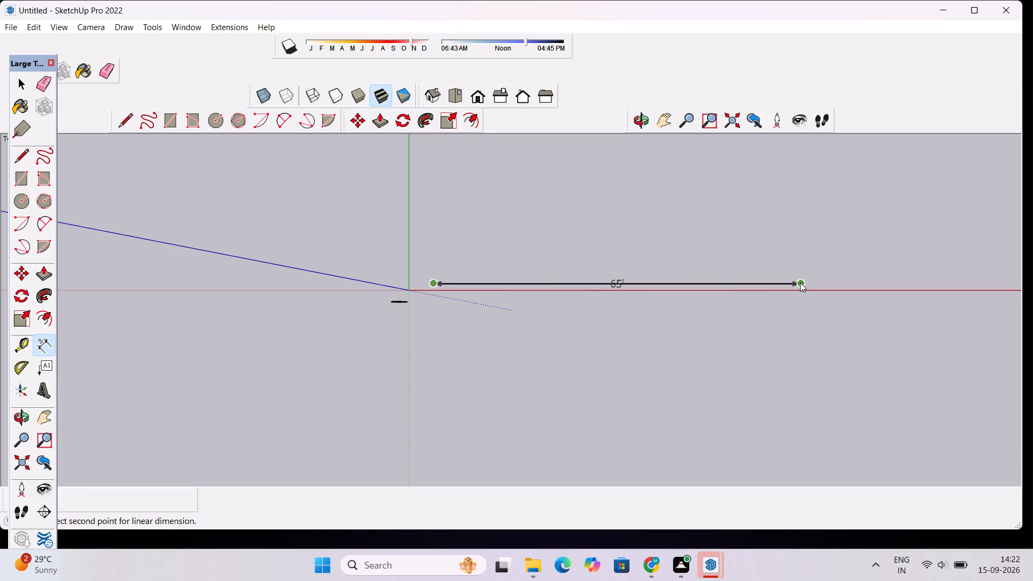
key("space")
Extend the line by another 5' along the red direction from its far endpoint.
key("l")
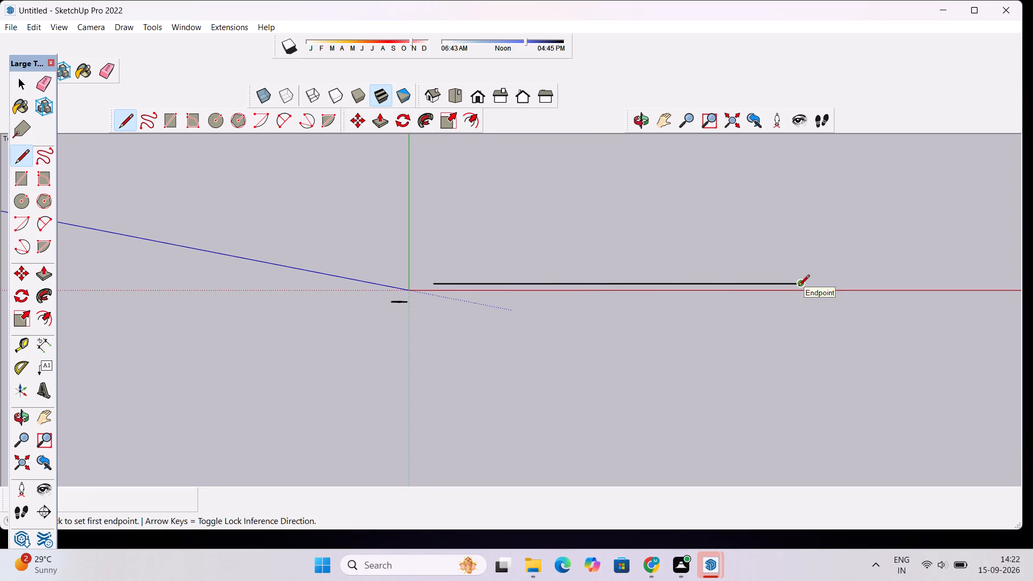
left_click(799, 284)
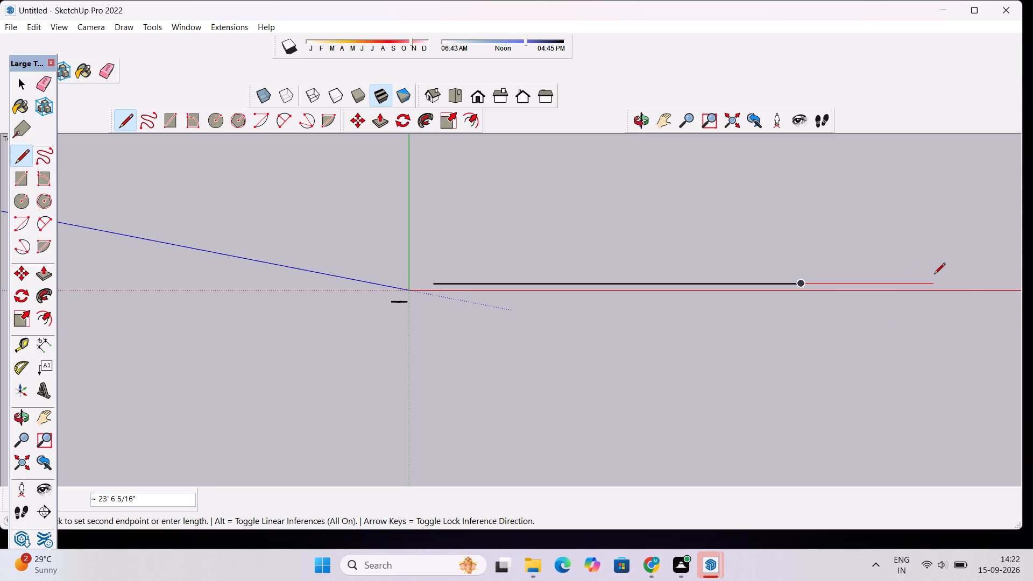
type("5'")
key("Return")
Complete the rectangle with a 60' side along green, a 70' side back along red, and a closing side to the start point.
scroll(841, 284, "down", 10)
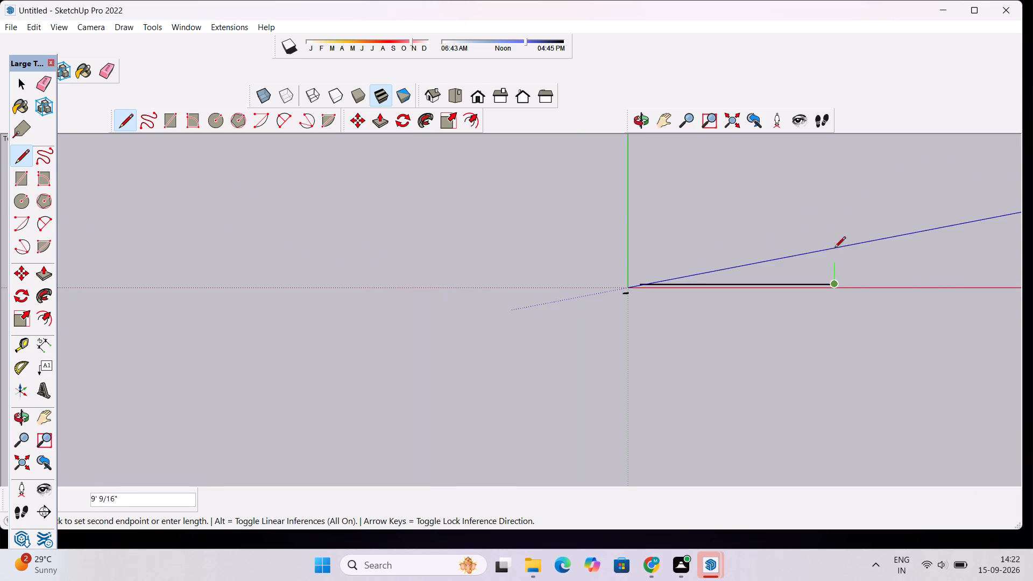
scroll(832, 217, "up", 4)
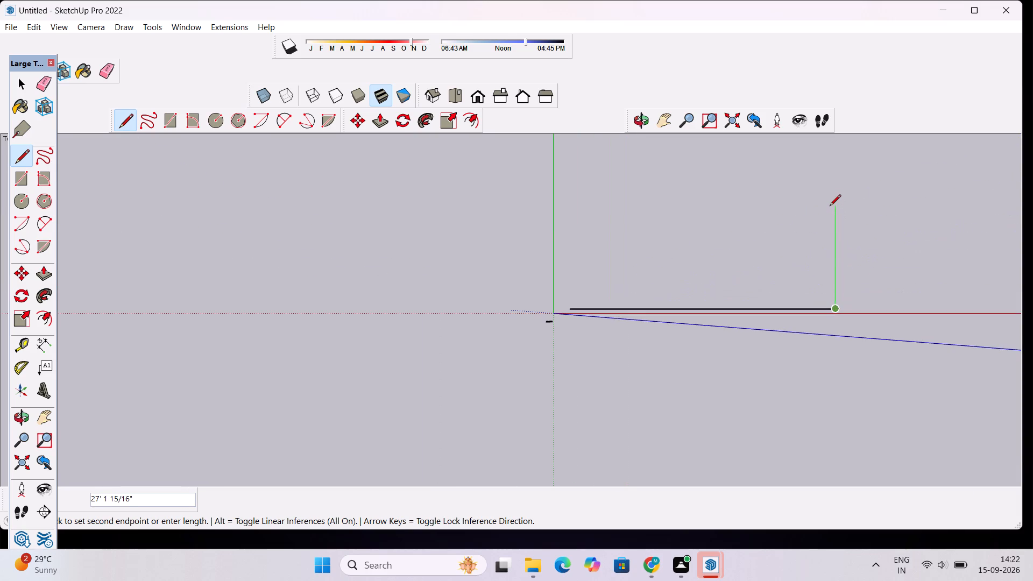
type("60'")
key("Return")
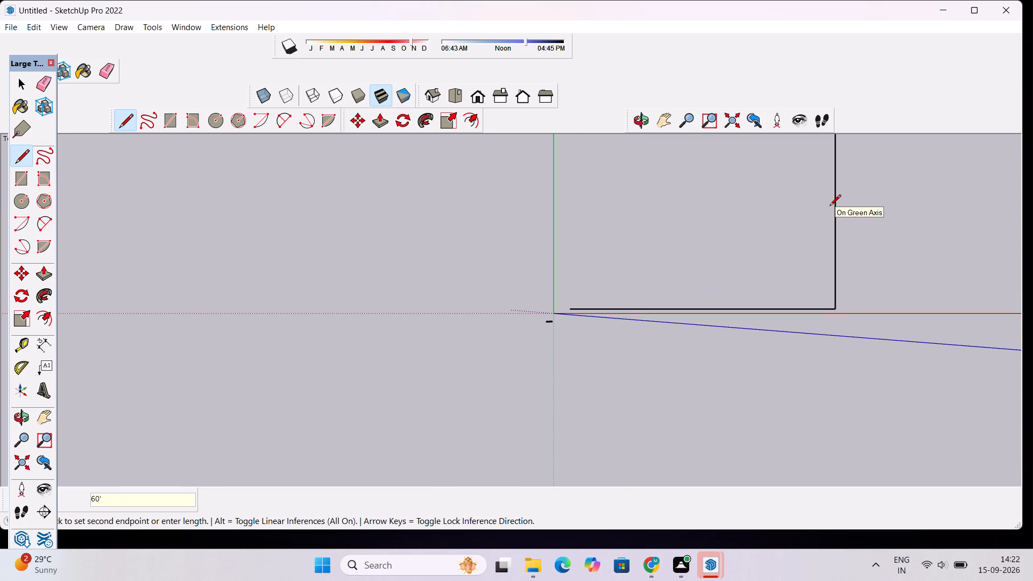
scroll(830, 207, "down", 15)
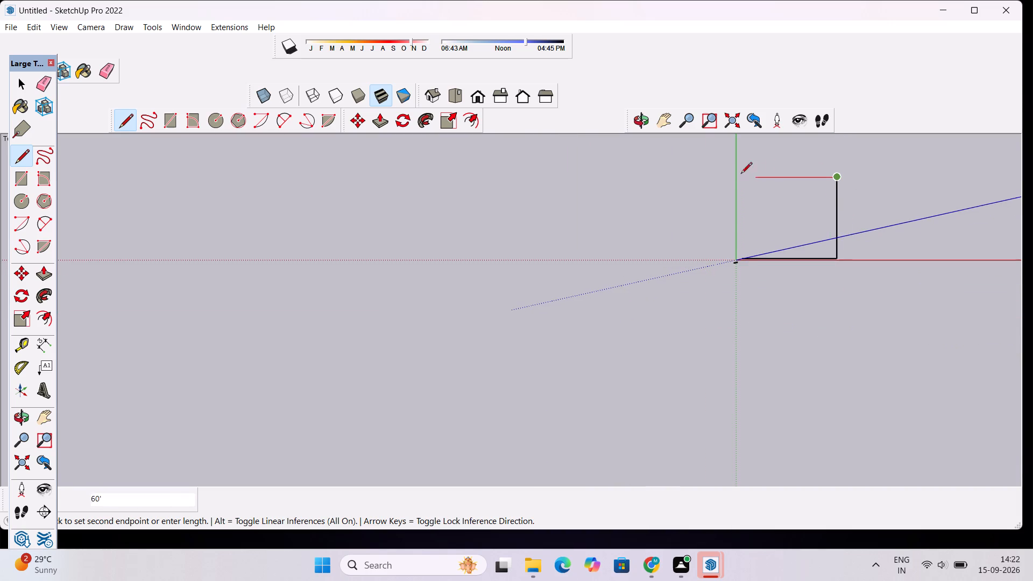
type("70'")
key("Return")
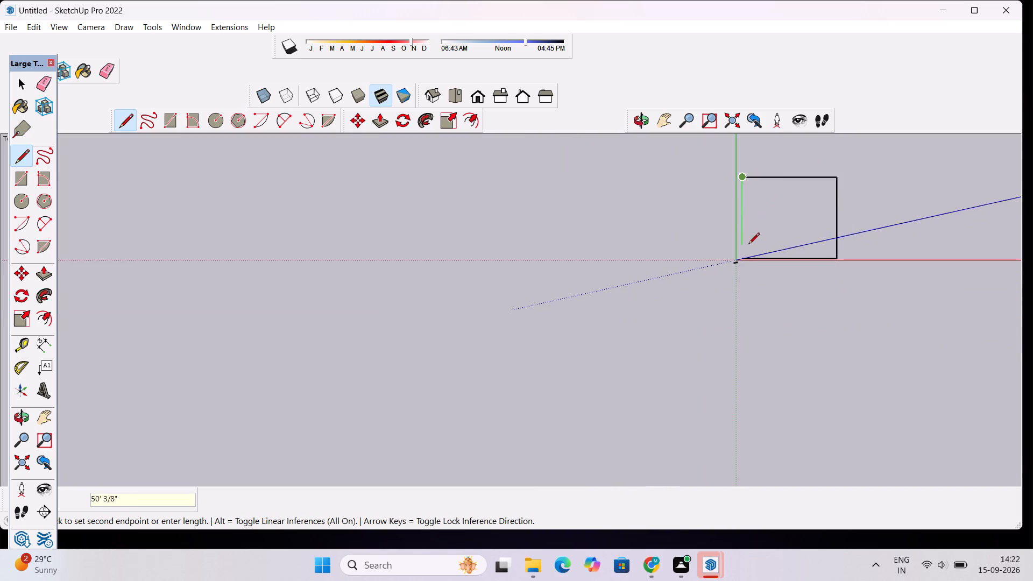
scroll(747, 245, "up", 20)
scroll(747, 245, "up", 2)
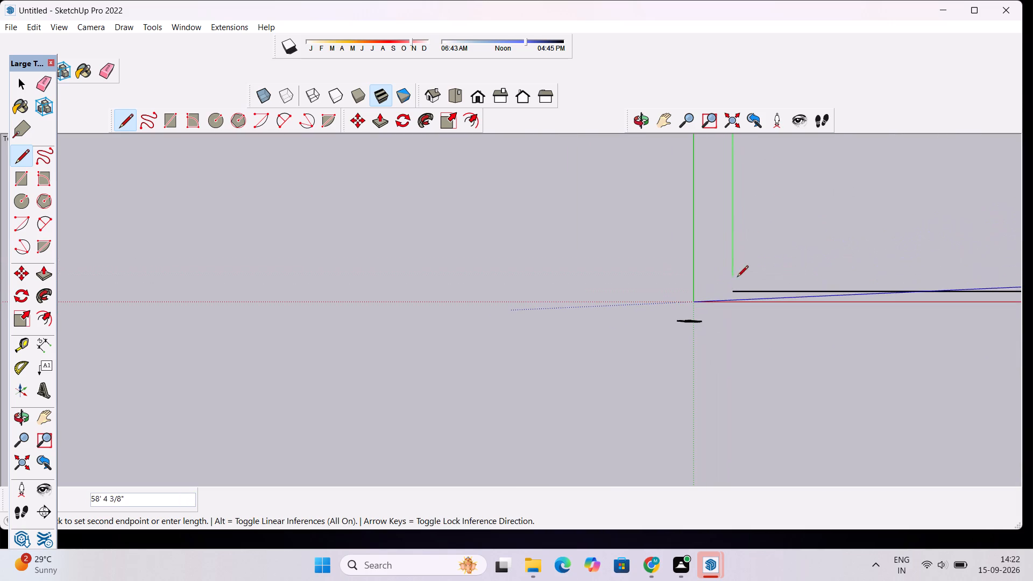
left_click(733, 290)
Move the rectangular face with its edges about 101' along the red axis and about 16' along the green axis, away from the origin.
scroll(602, 298, "down", 20)
scroll(602, 298, "down", 4)
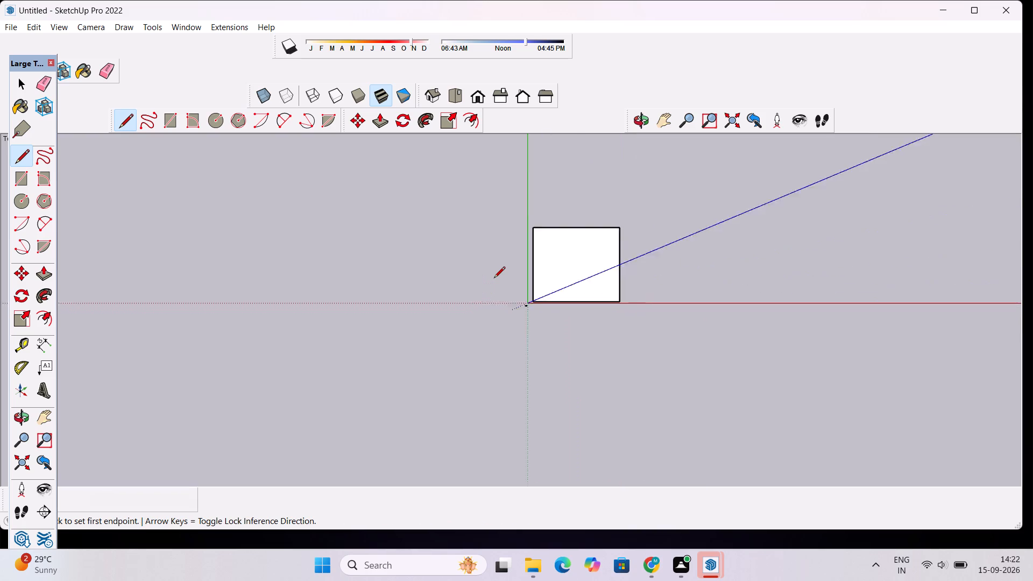
scroll(494, 279, "down", 3)
key("space")
double_click(566, 268)
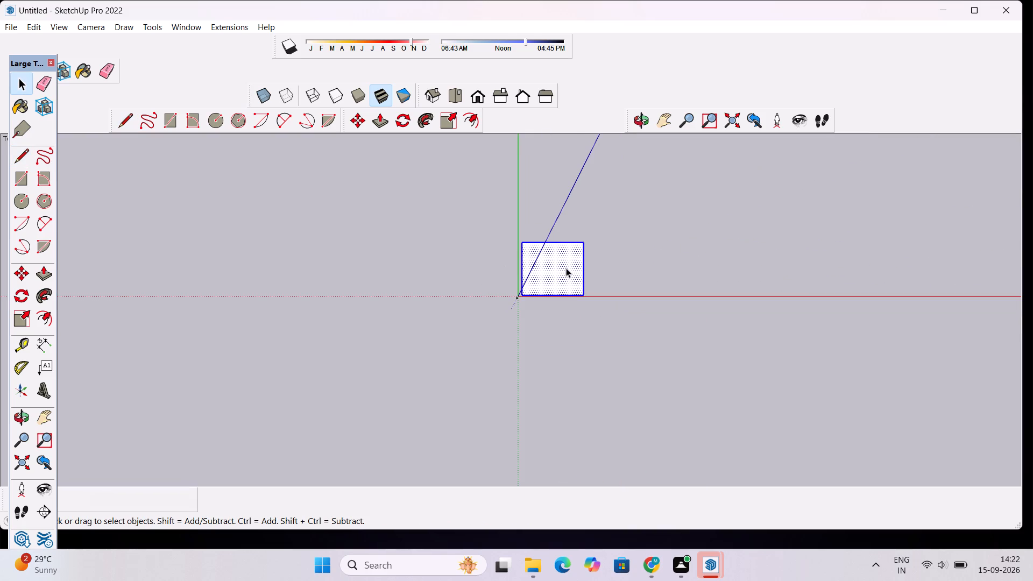
key("m")
left_click(586, 243)
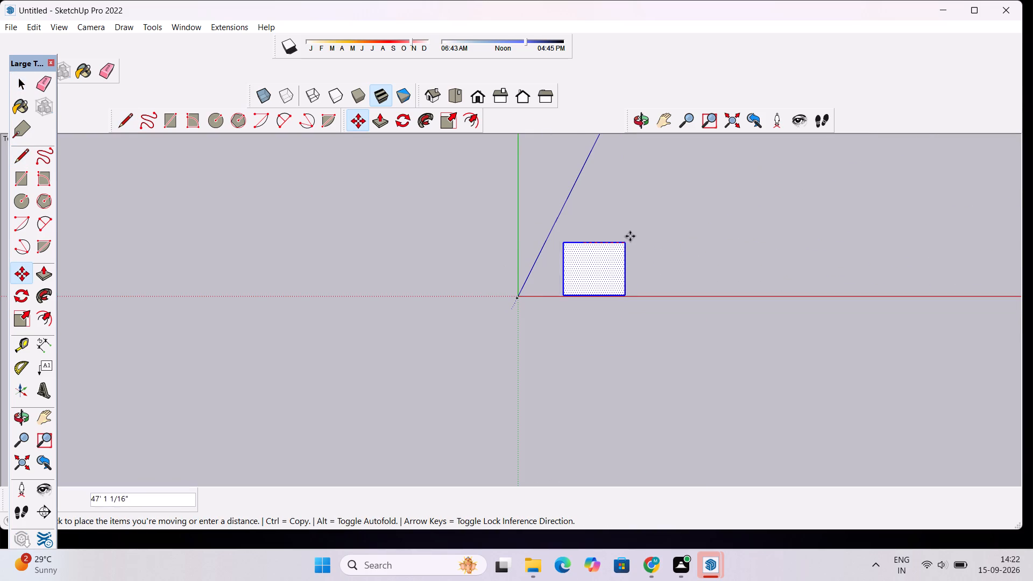
scroll(673, 239, "up", 8)
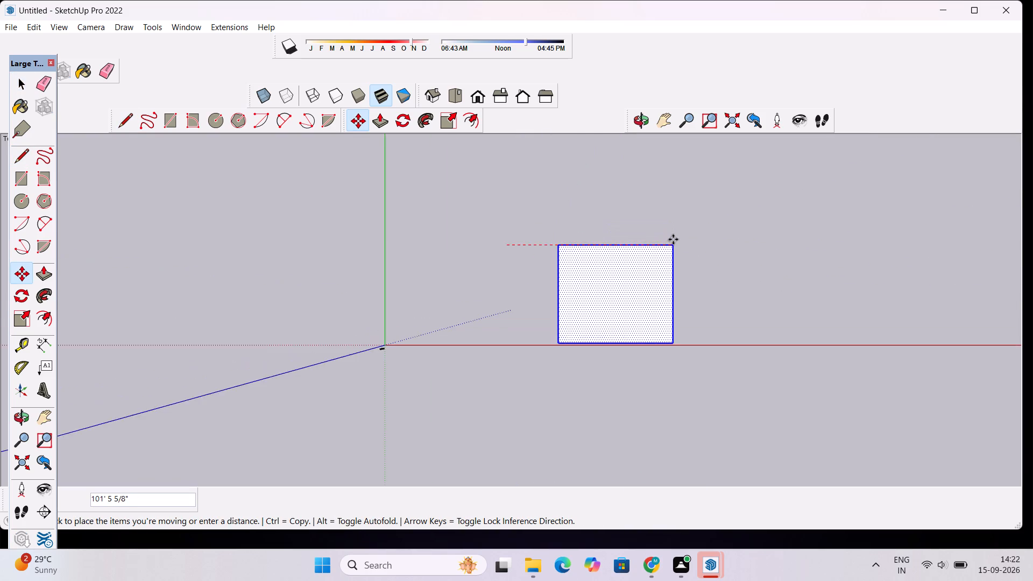
left_click(674, 239)
left_click(674, 250)
left_click(678, 216)
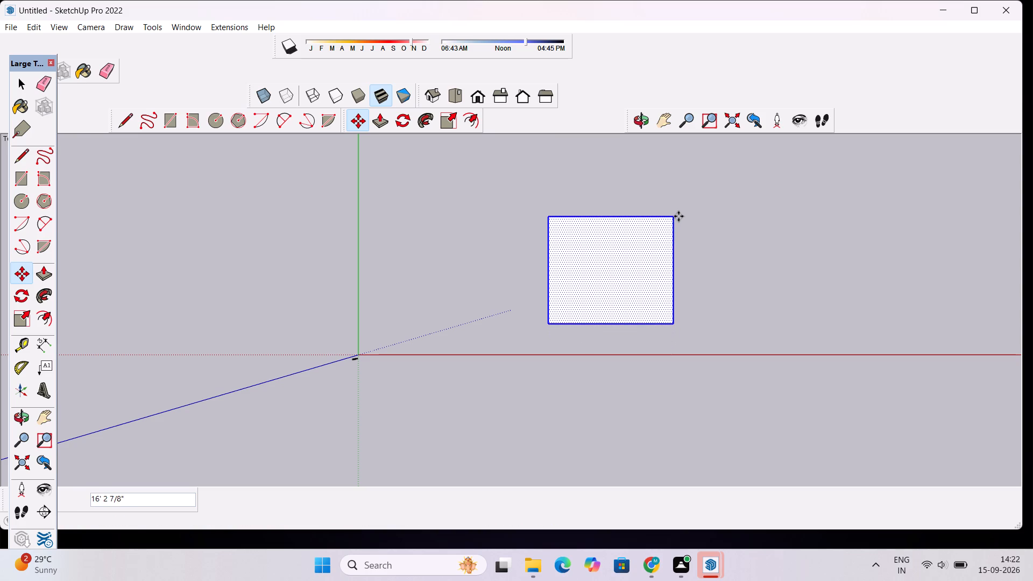
key("space")
Push/Pull the rectangular face by 1' into a base slab.
scroll(653, 250, "down", 2)
left_click(642, 117)
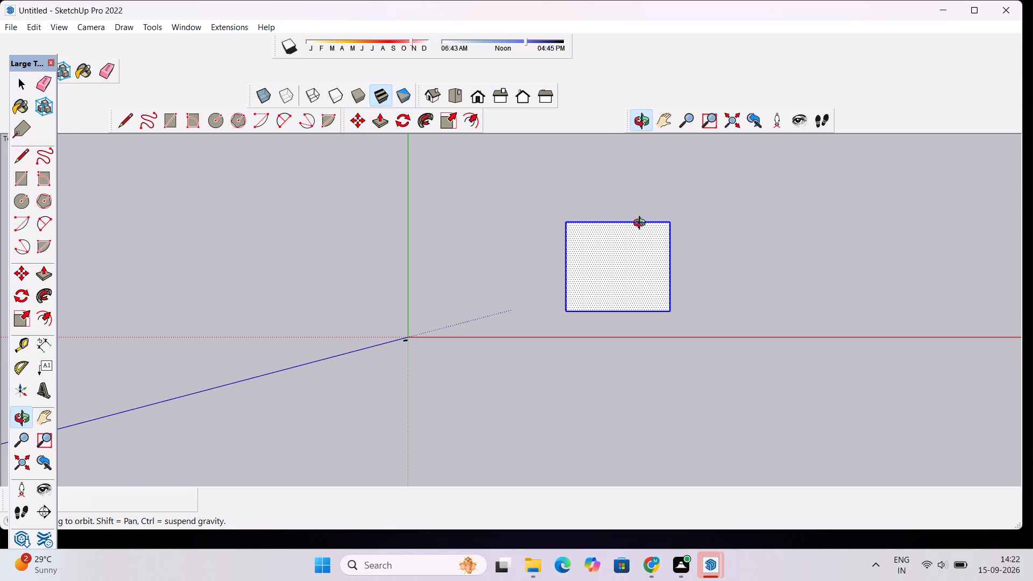
left_click_drag(642, 226, 545, 267, "shift")
scroll(541, 330, "up", 8, "shift")
left_click_drag(537, 278, 534, 287, "shift")
scroll(533, 285, "down", 3, "shift")
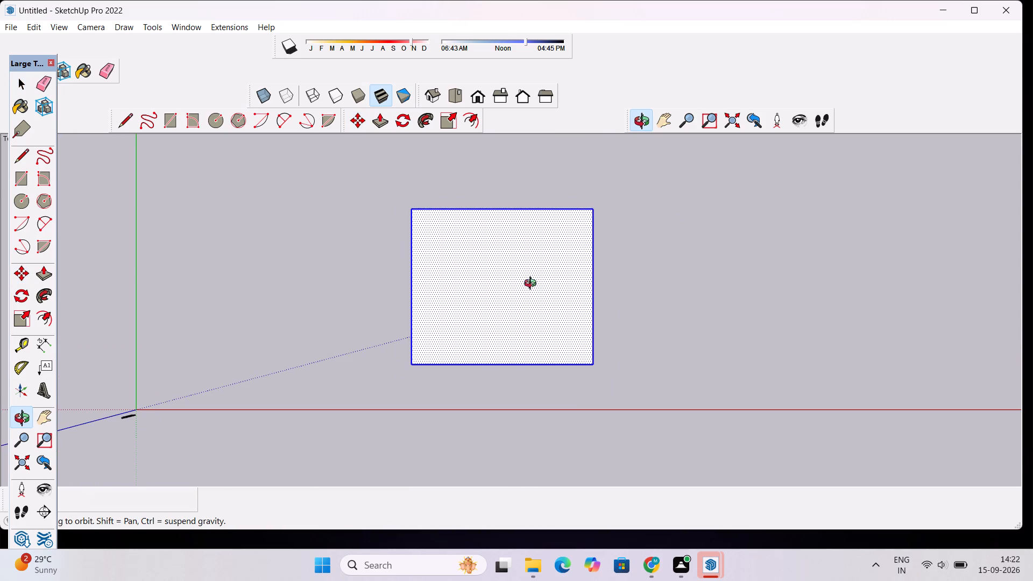
key("space")
type("p")
left_click(533, 318)
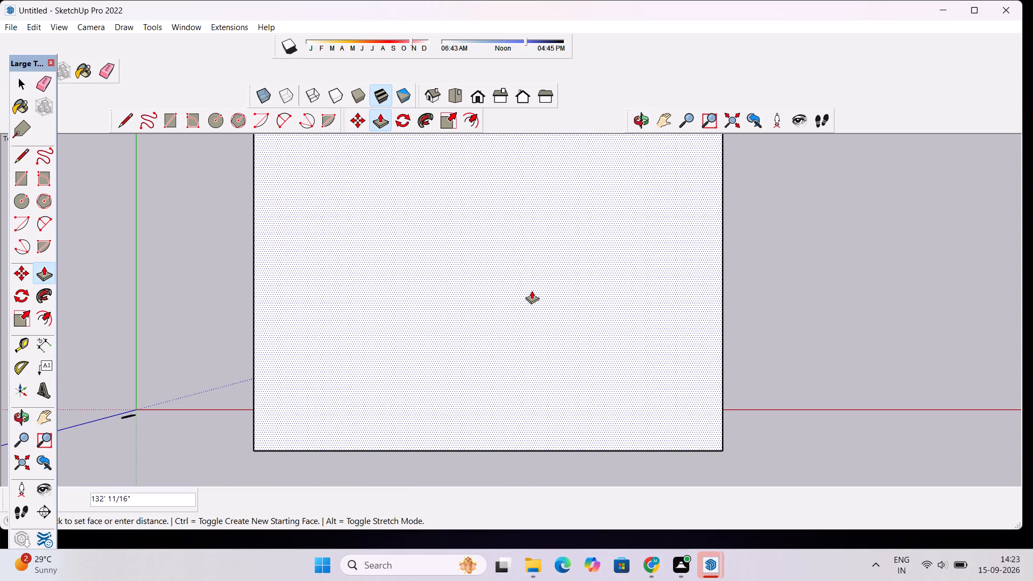
type("1'")
key("Return")
scroll(541, 278, "down", 6)
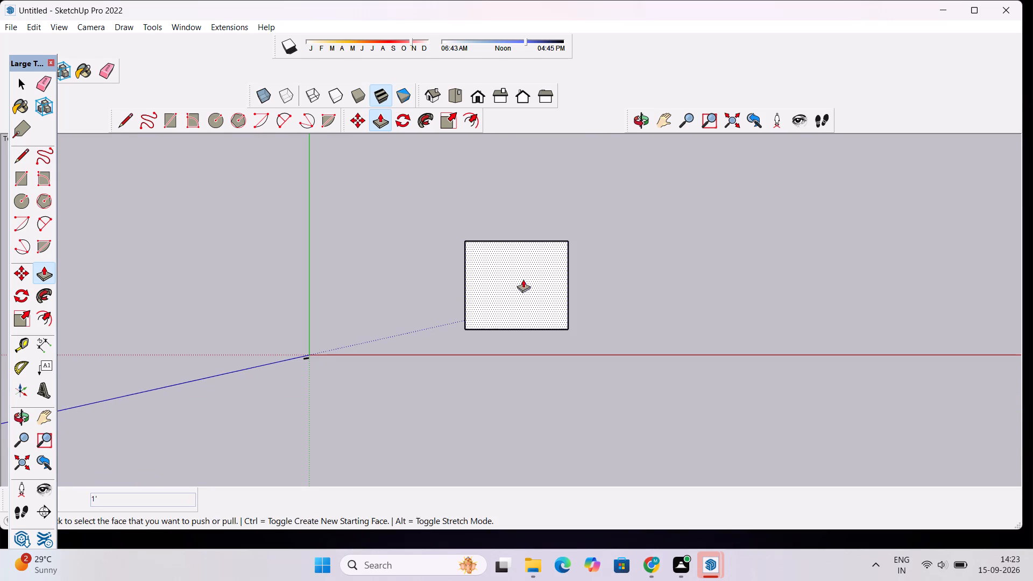
Push/Pull the base slab's top face up by 13' to form the ground-floor block.
left_click(485, 102)
scroll(523, 265, "up", 3)
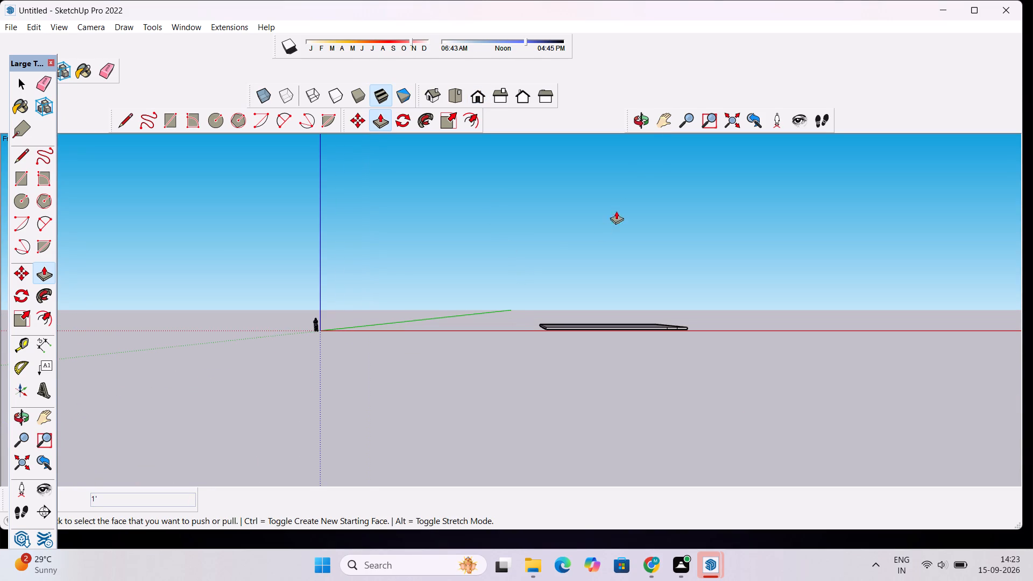
left_click(640, 122)
left_click_drag(621, 232, 570, 363)
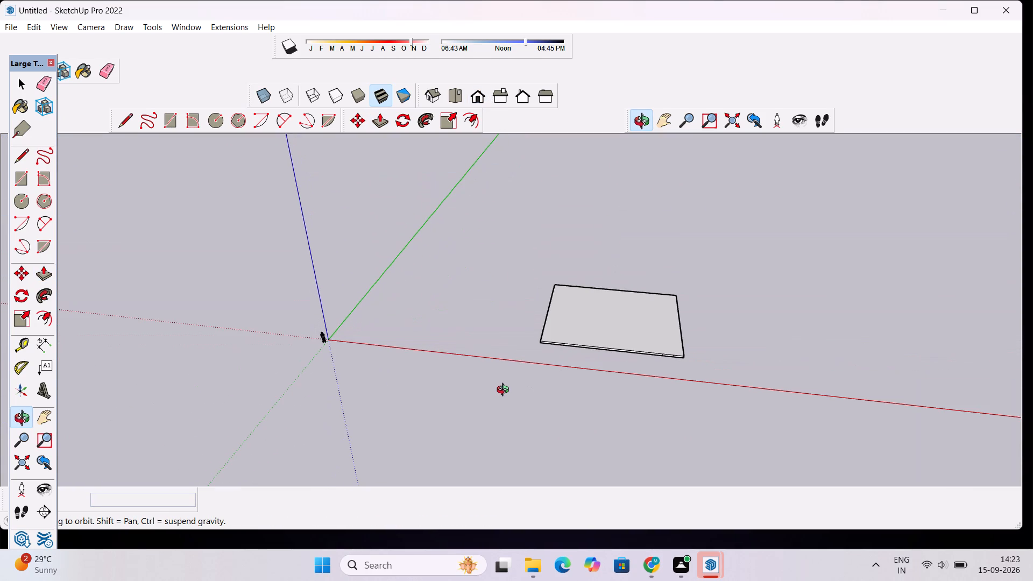
scroll(621, 362, "up", 4)
left_click_drag(518, 407, 569, 378)
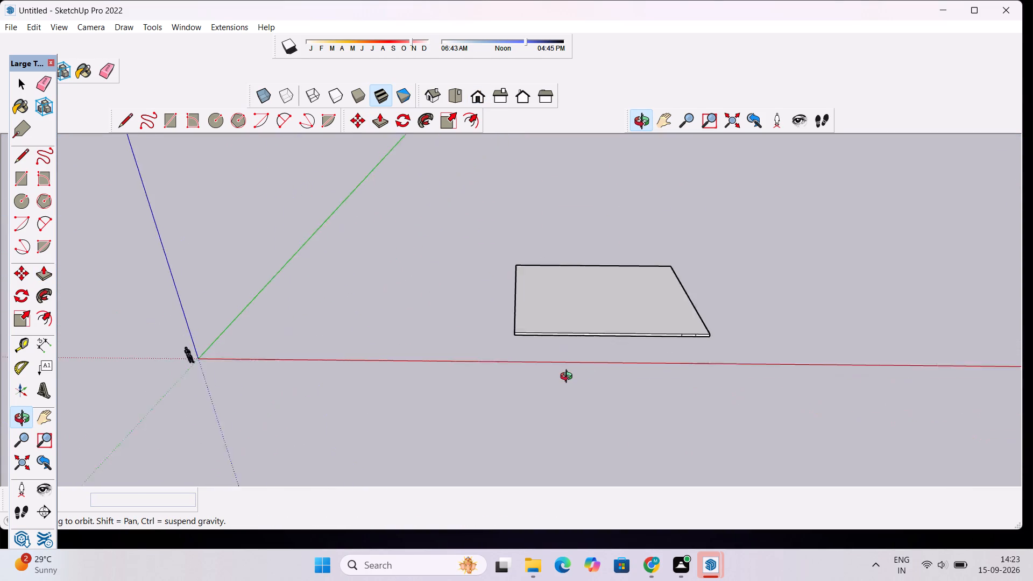
left_click_drag(569, 378, 568, 356)
scroll(577, 330, "up", 5)
left_click_drag(655, 362, 565, 362)
left_click_drag(530, 374, 618, 362)
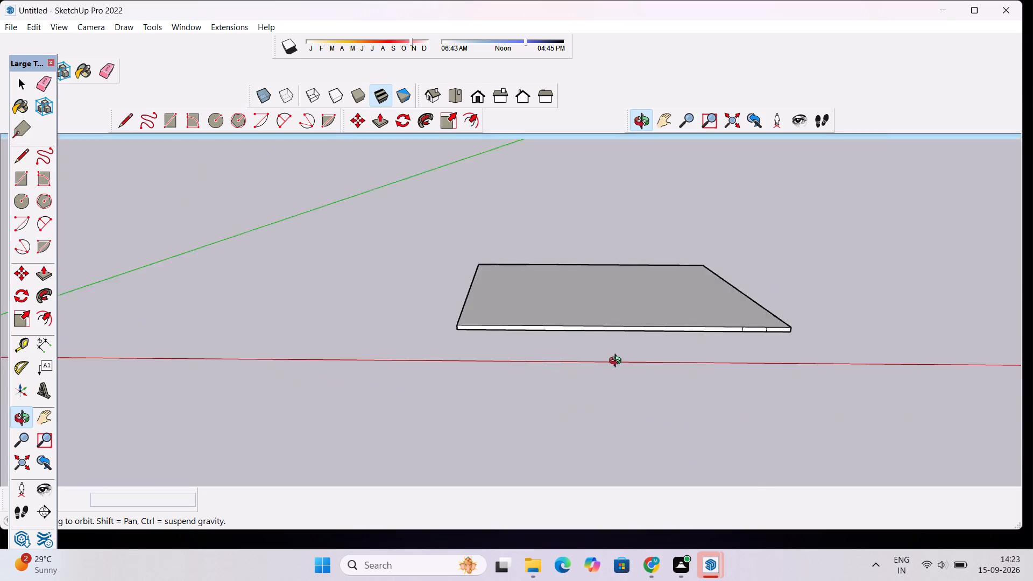
left_click_drag(618, 362, 618, 345)
scroll(612, 344, "down", 4)
left_click_drag(605, 305, 499, 381, "shift")
scroll(478, 391, "down", 6)
left_click_drag(485, 394, 485, 428)
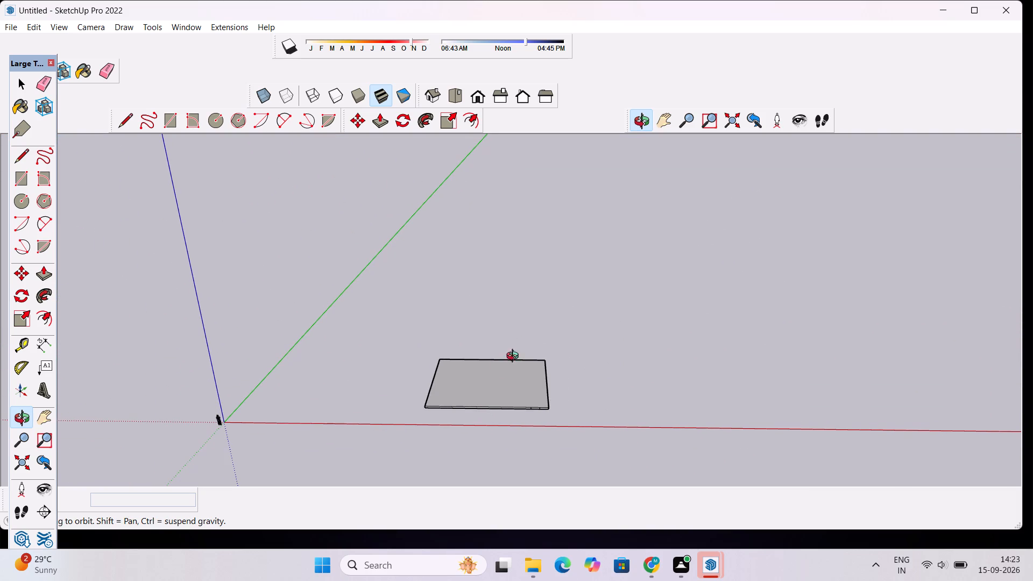
scroll(480, 451, "up", 10)
left_click_drag(461, 424, 471, 411)
left_click_drag(477, 401, 473, 435)
scroll(489, 363, "up", 3)
key("p")
left_click(479, 371)
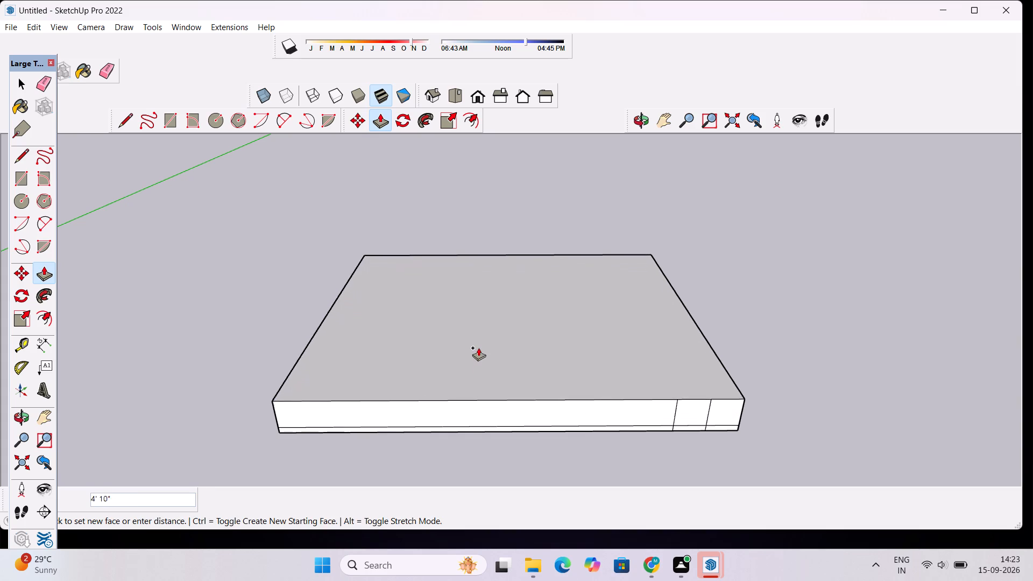
scroll(478, 341, "down", 8)
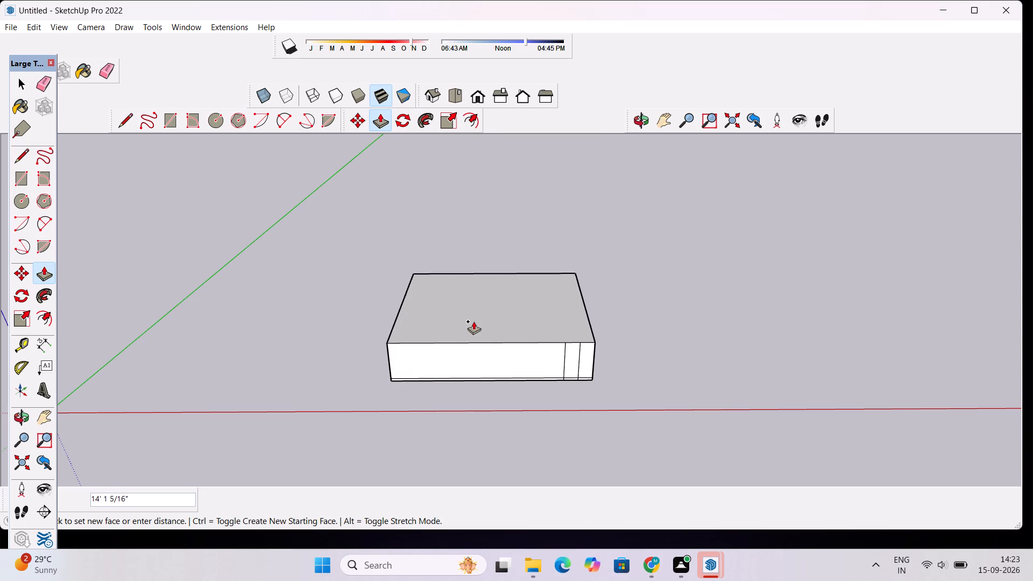
type("13'")
key("Return")
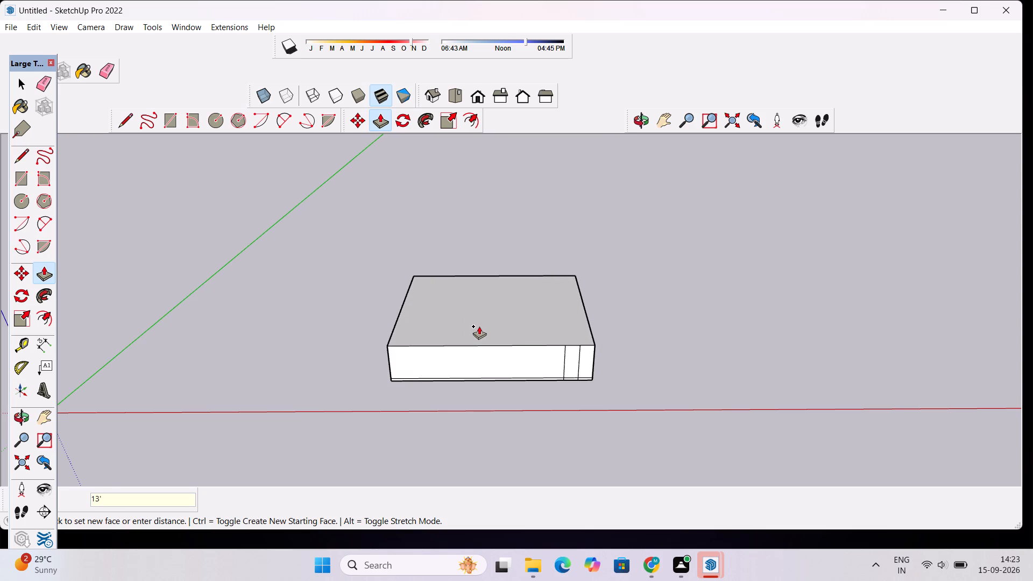
Erase the two vertical edges near one end of the 13' block's front face.
scroll(501, 367, "down", 4)
scroll(573, 429, "up", 5)
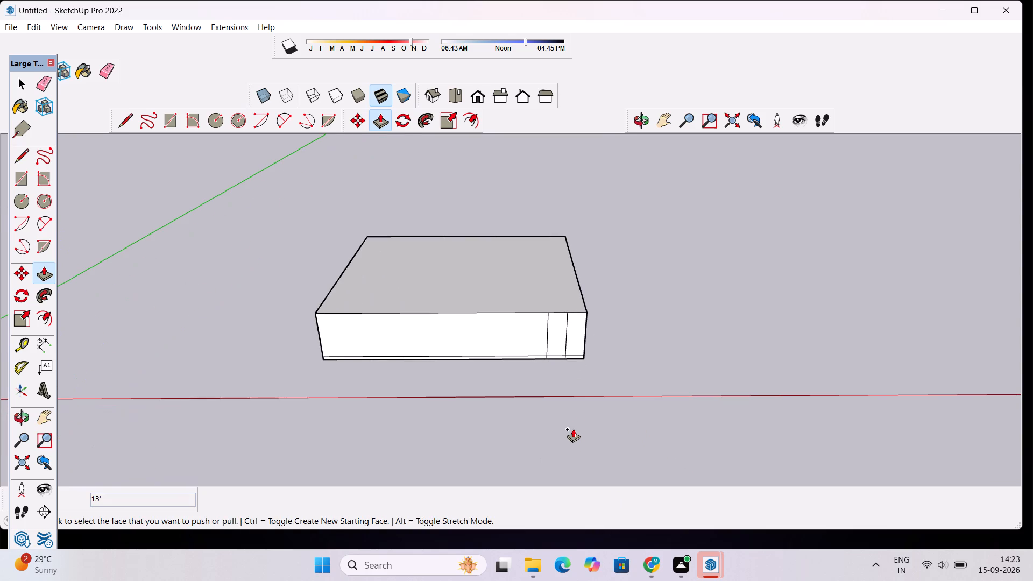
key("e")
left_click_drag(569, 338, 544, 342)
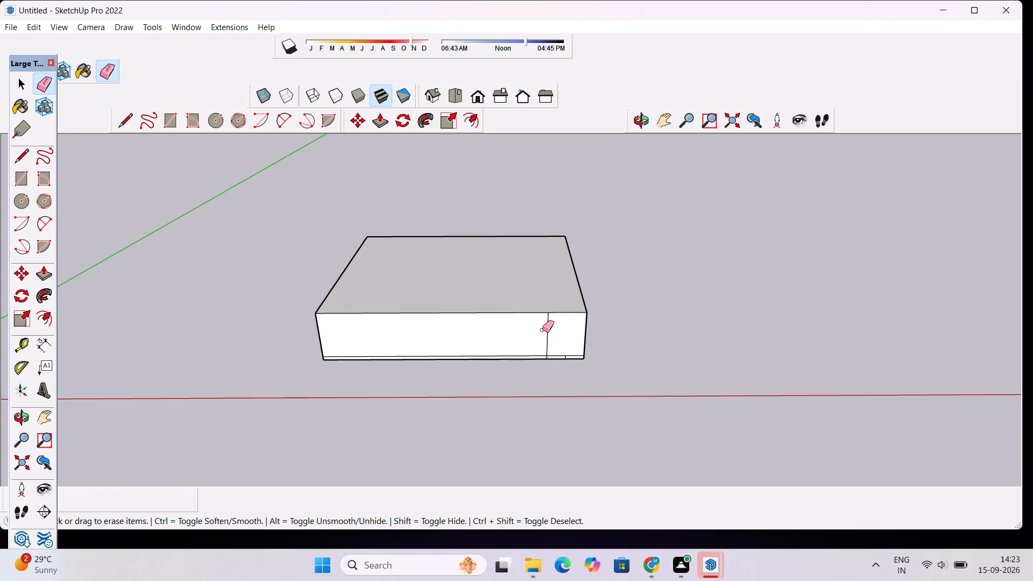
left_click_drag(542, 330, 558, 331)
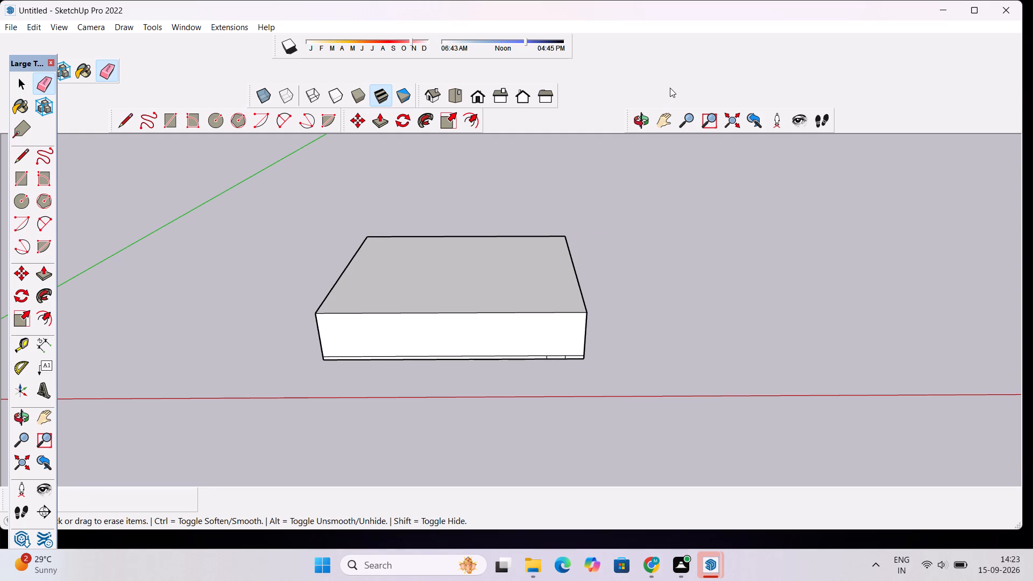
Draw a 3' wide strip outward along red from the top face's 60' side edge, closing it at the rear corner.
left_click(639, 119)
left_click_drag(525, 364, 533, 315)
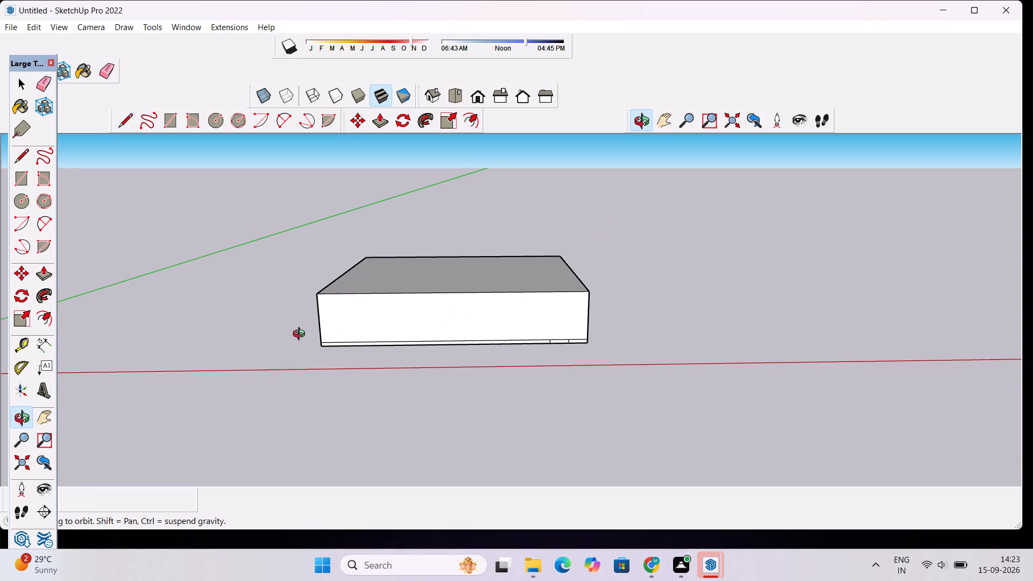
scroll(301, 335, "up", 2)
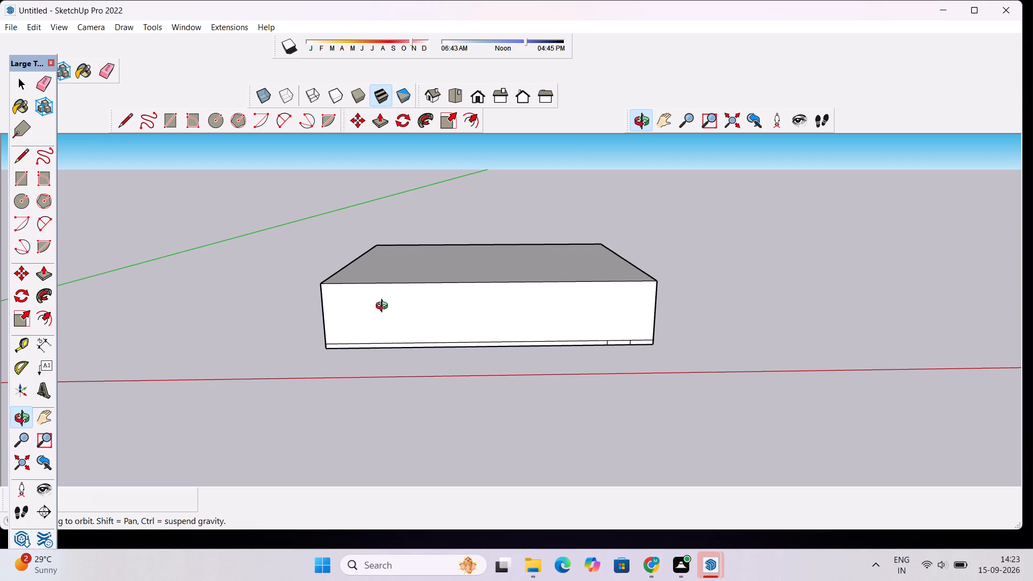
scroll(384, 307, "down", 5)
left_click_drag(489, 301, 491, 310)
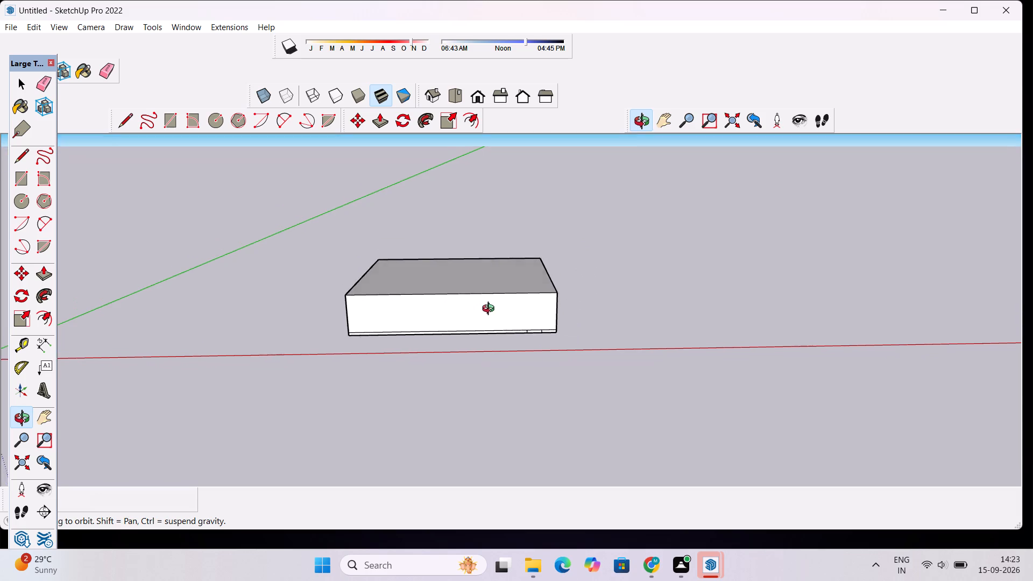
left_click_drag(491, 310, 571, 301)
left_click_drag(615, 288, 649, 339)
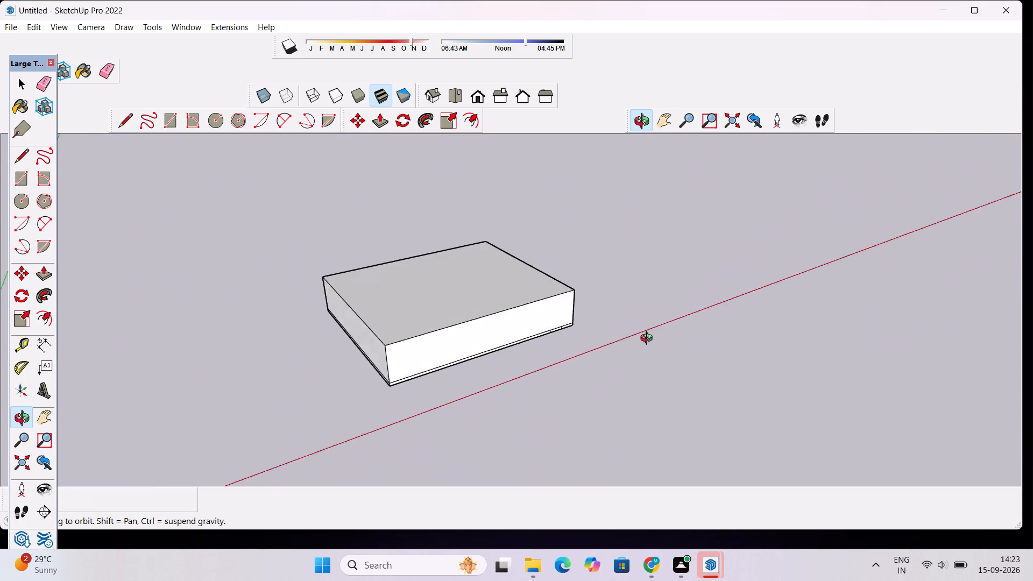
left_click_drag(649, 339, 527, 346)
scroll(541, 302, "up", 4)
left_click_drag(580, 289, 526, 316)
scroll(520, 320, "up", 2)
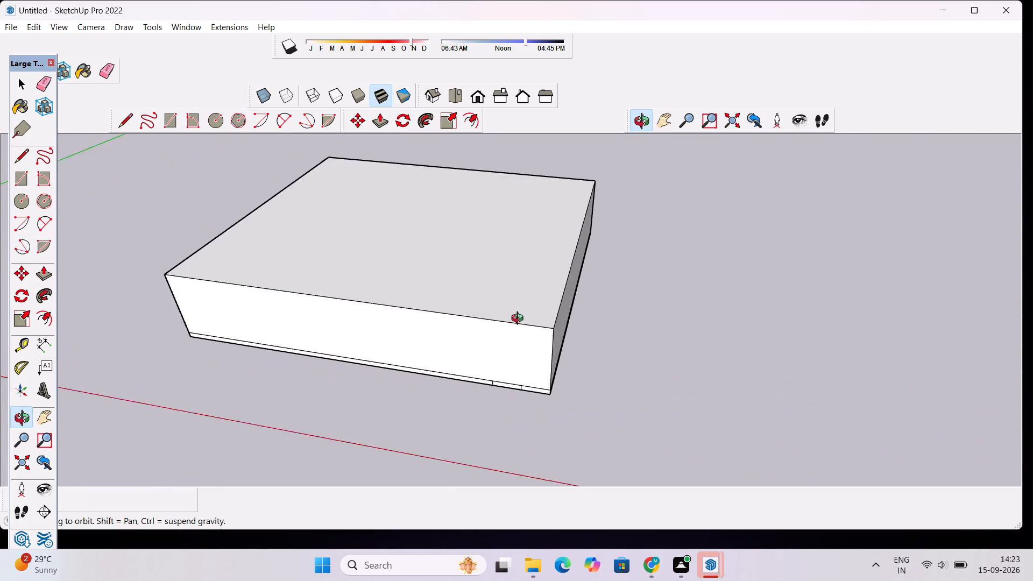
scroll(520, 320, "up", 2)
left_click_drag(549, 321, 505, 341)
scroll(491, 345, "up", 1)
key("l")
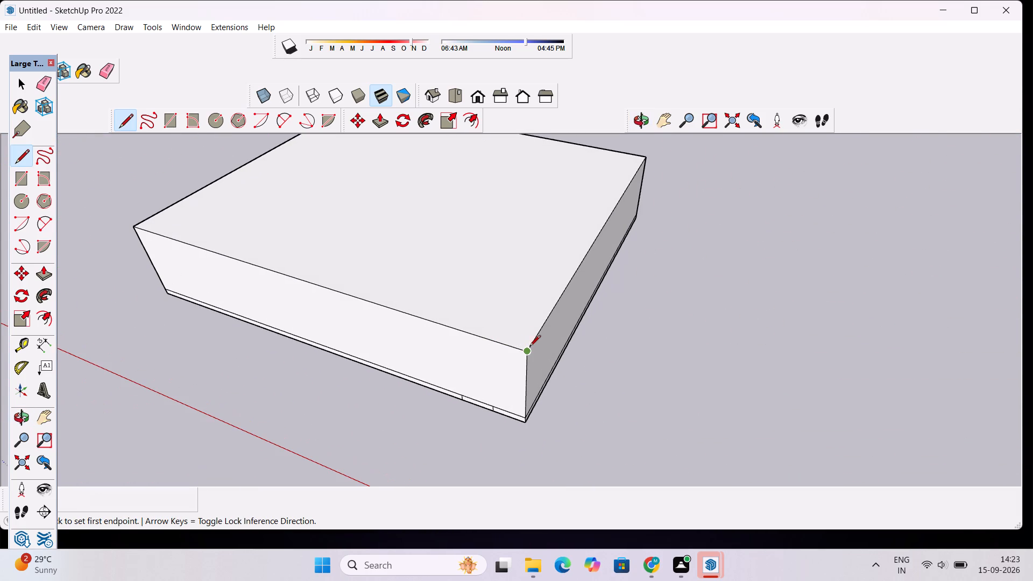
left_click(527, 352)
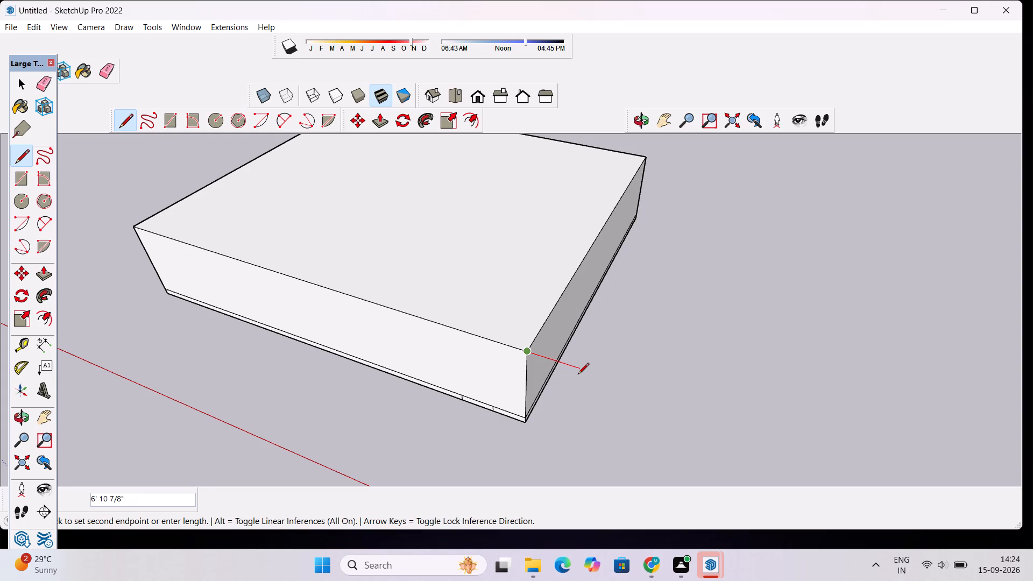
type("3'")
key("Return")
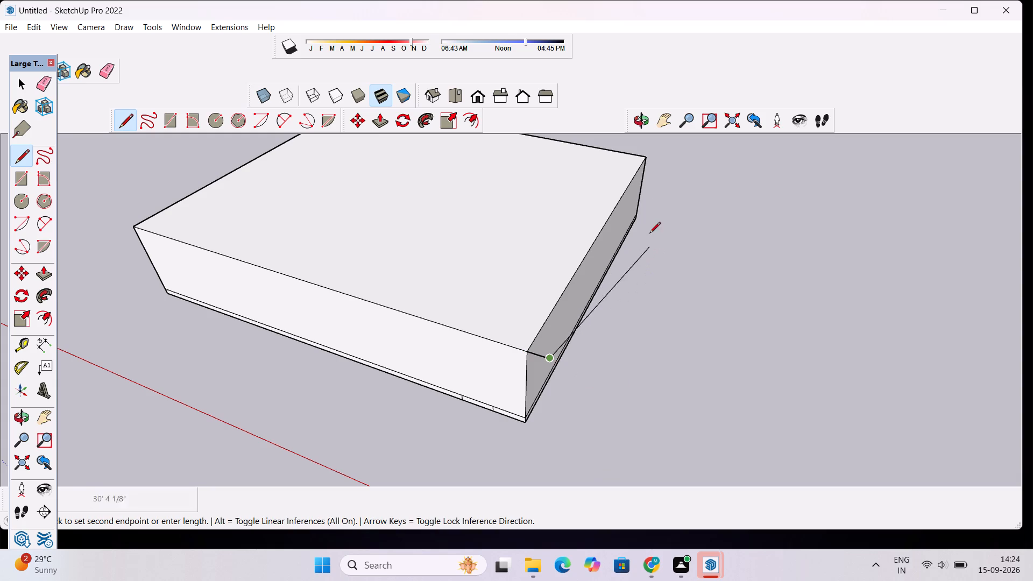
scroll(661, 160, "up", 8)
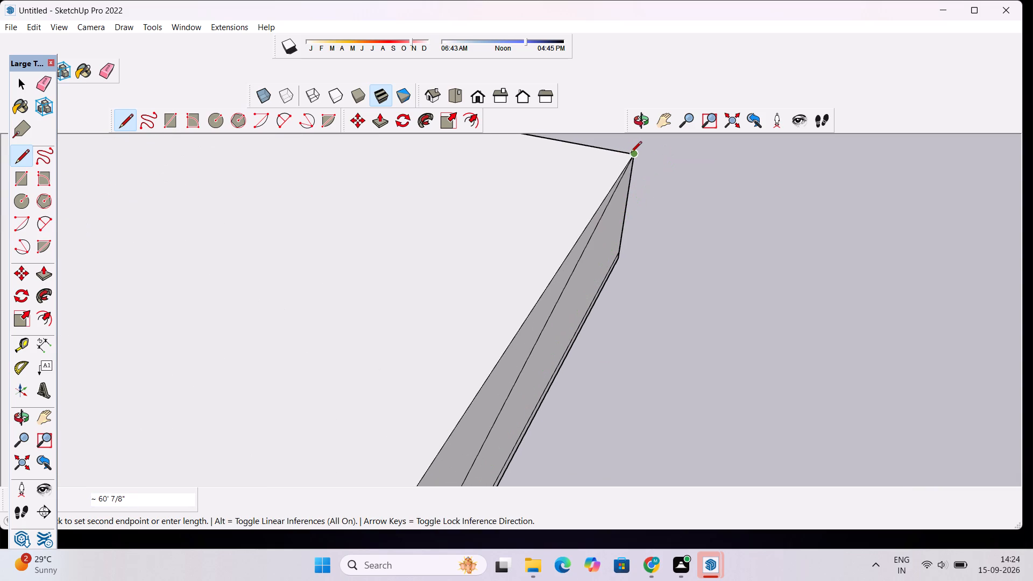
left_click(663, 159)
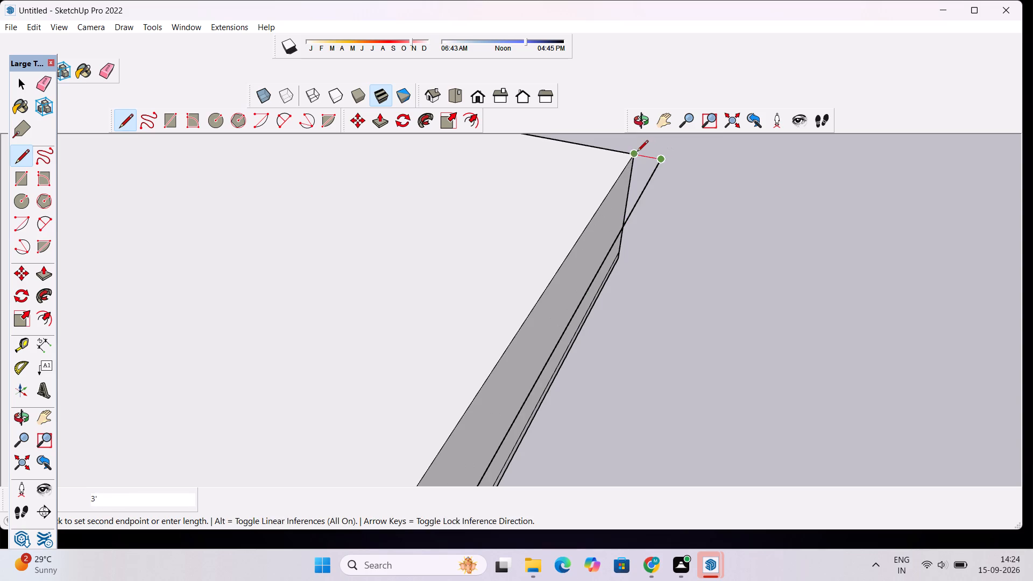
left_click(636, 152)
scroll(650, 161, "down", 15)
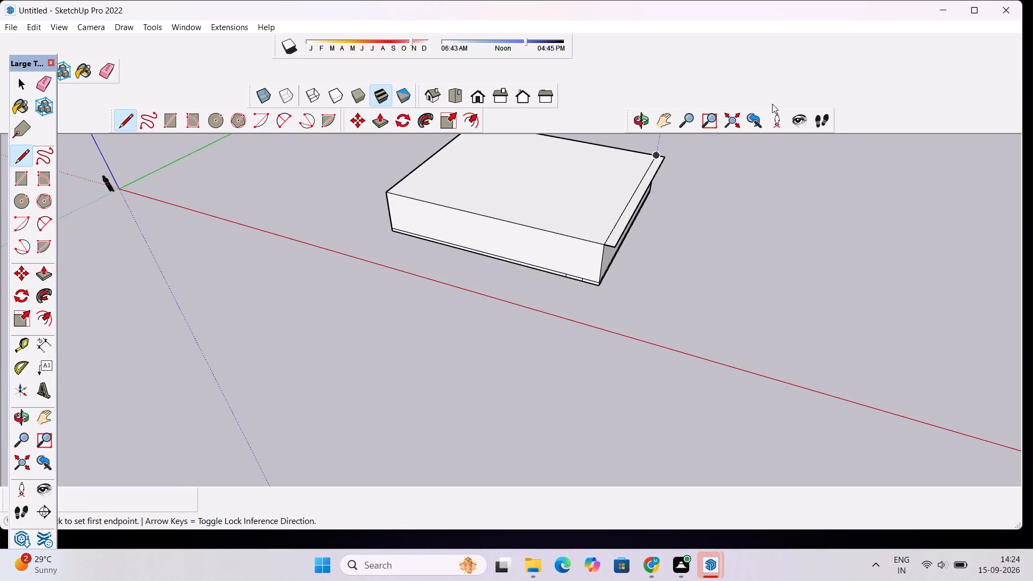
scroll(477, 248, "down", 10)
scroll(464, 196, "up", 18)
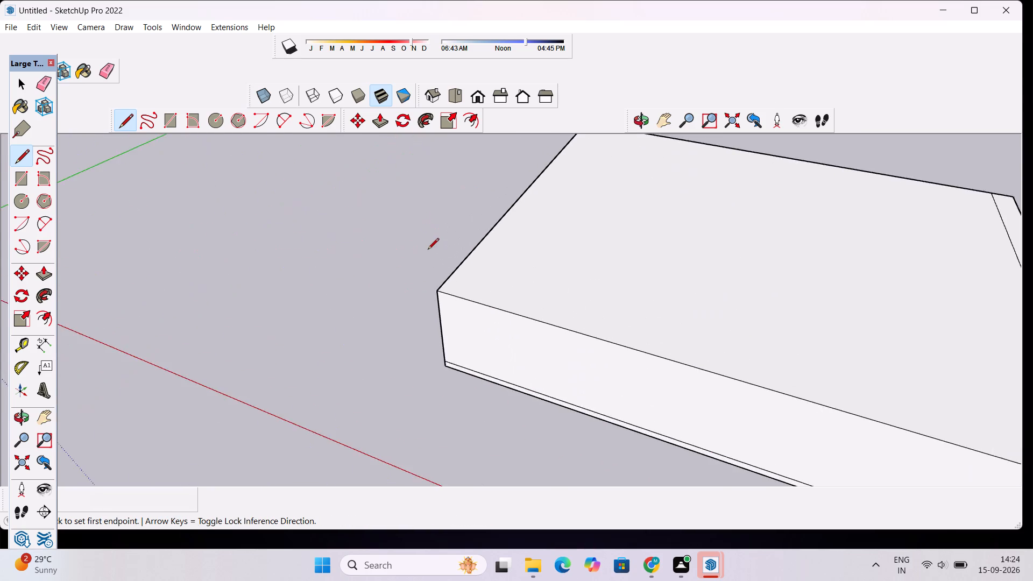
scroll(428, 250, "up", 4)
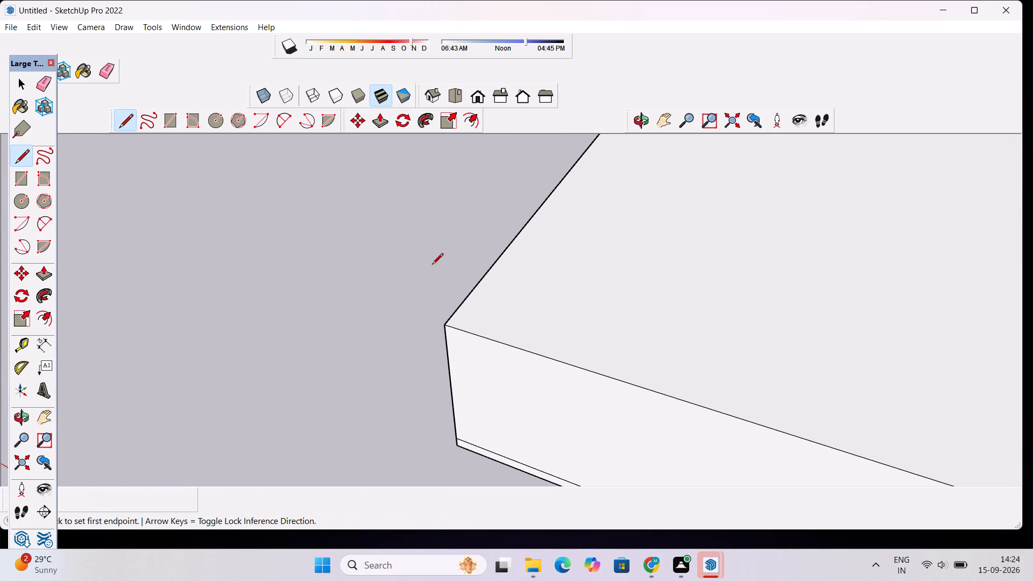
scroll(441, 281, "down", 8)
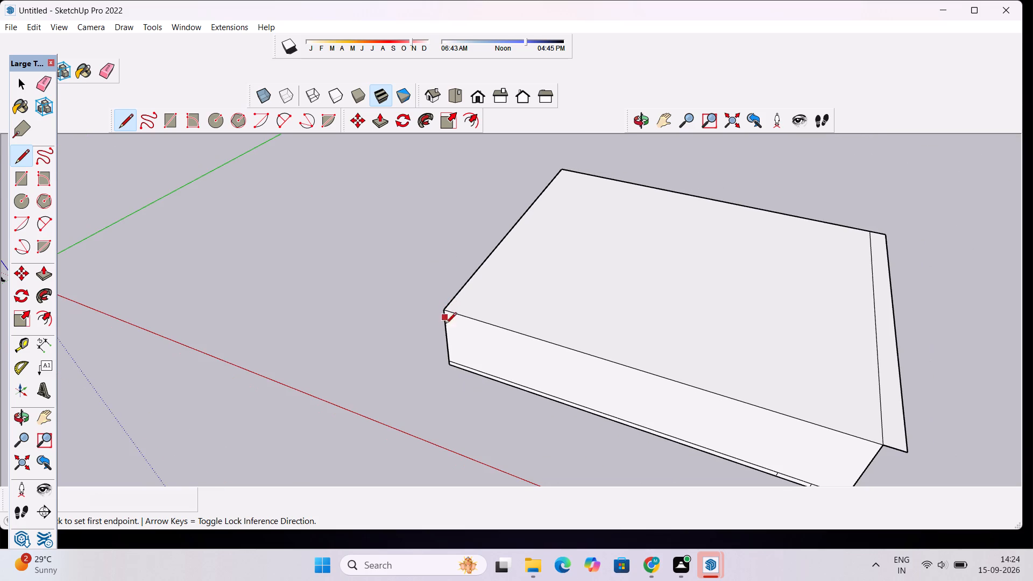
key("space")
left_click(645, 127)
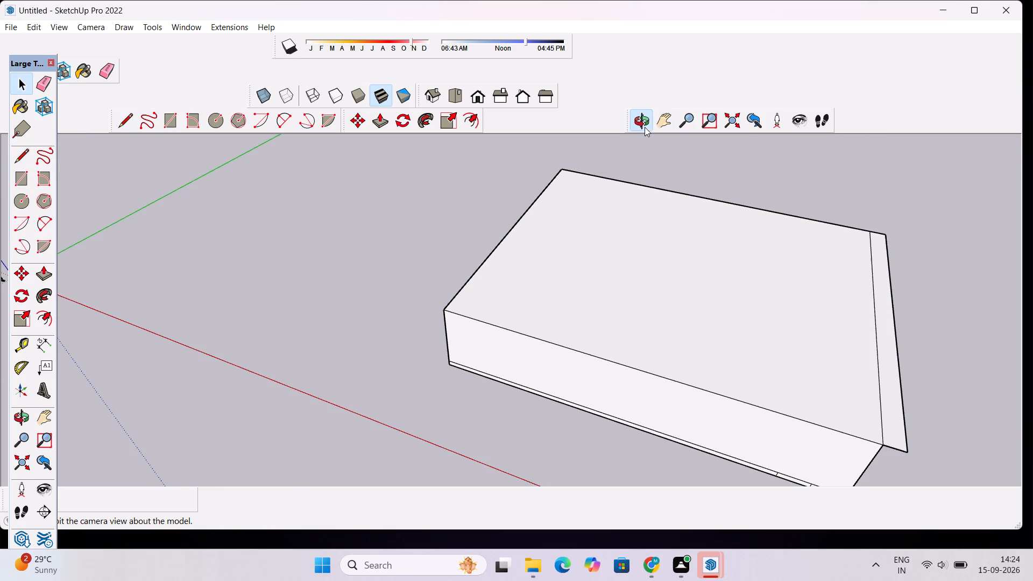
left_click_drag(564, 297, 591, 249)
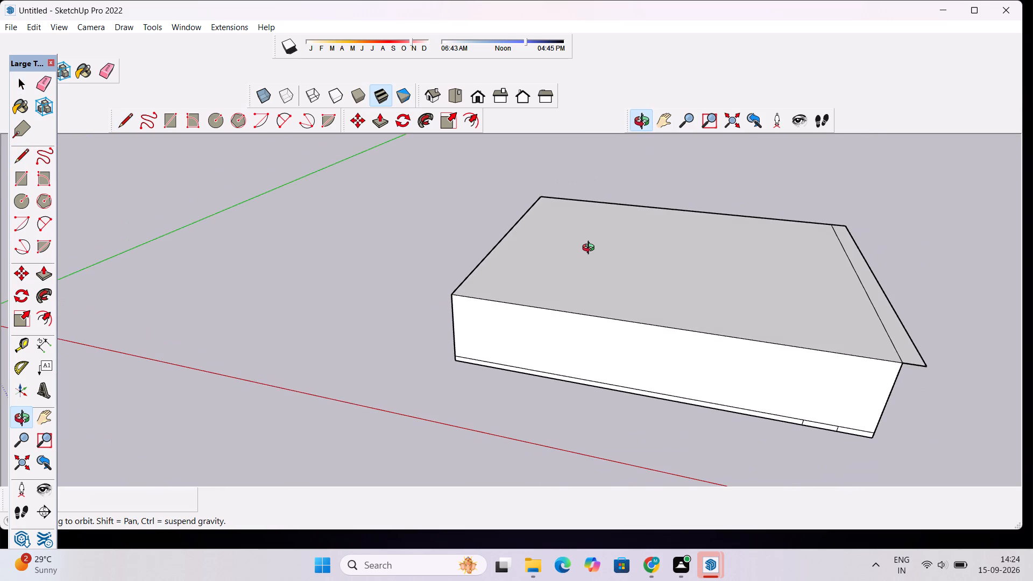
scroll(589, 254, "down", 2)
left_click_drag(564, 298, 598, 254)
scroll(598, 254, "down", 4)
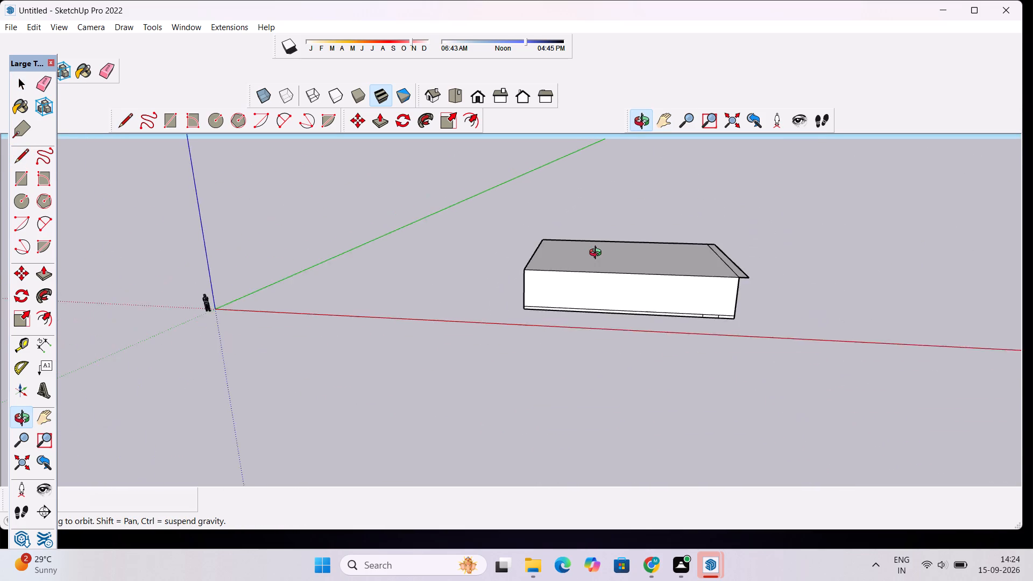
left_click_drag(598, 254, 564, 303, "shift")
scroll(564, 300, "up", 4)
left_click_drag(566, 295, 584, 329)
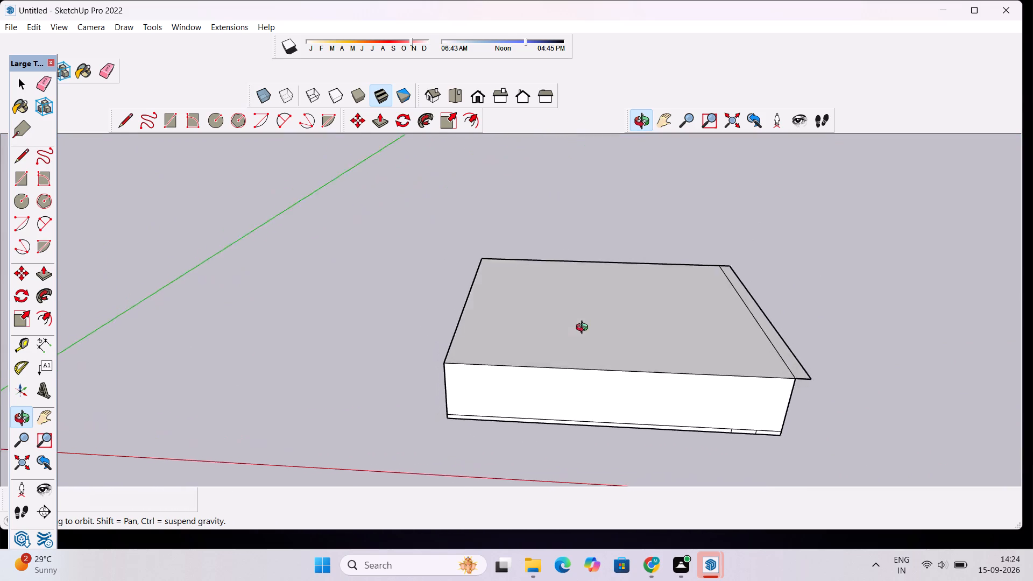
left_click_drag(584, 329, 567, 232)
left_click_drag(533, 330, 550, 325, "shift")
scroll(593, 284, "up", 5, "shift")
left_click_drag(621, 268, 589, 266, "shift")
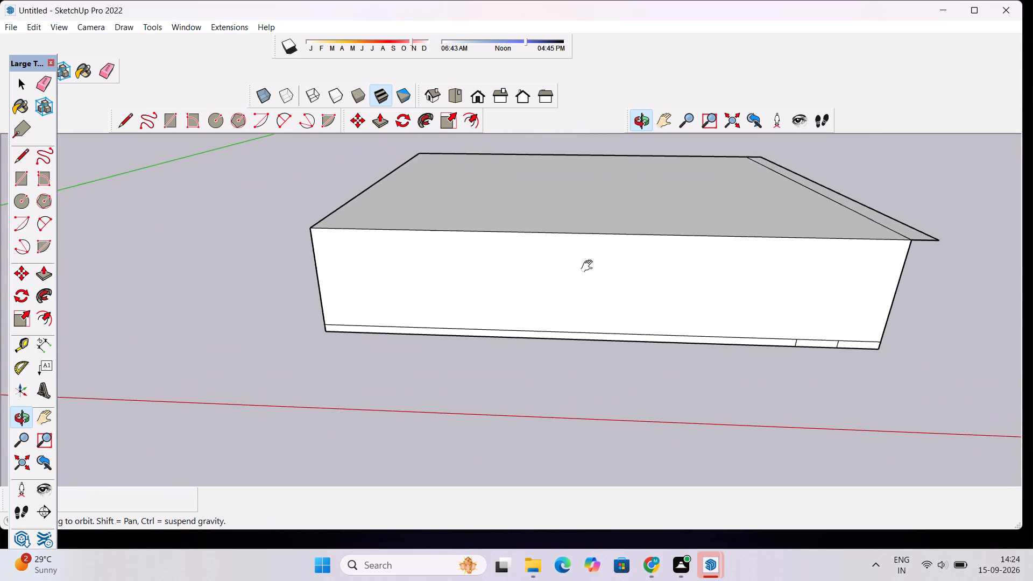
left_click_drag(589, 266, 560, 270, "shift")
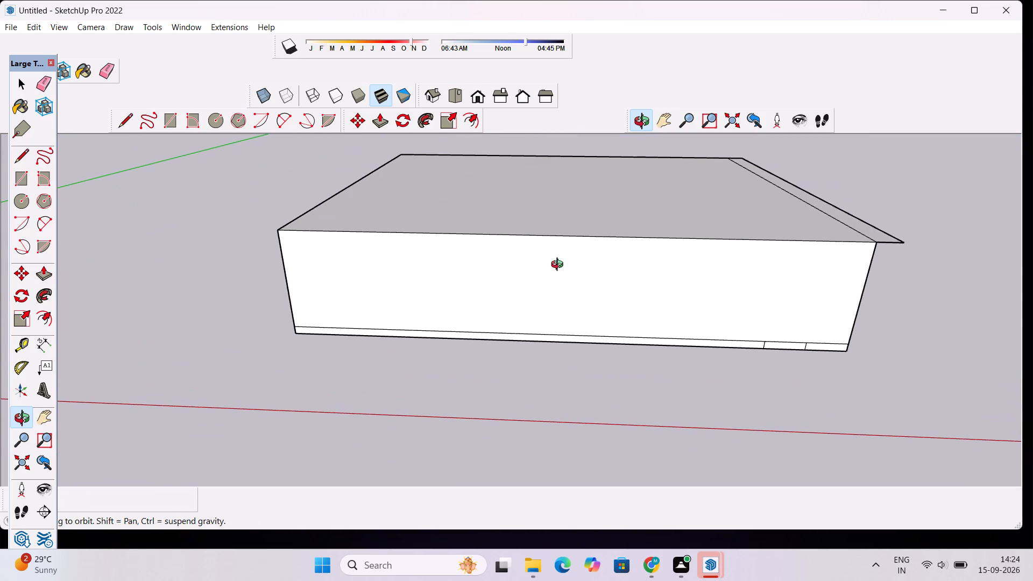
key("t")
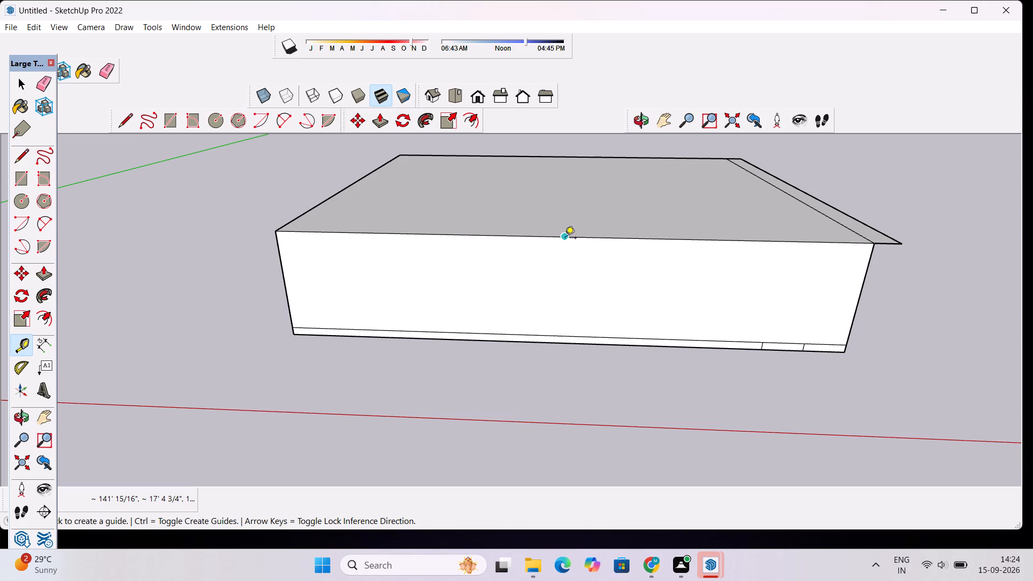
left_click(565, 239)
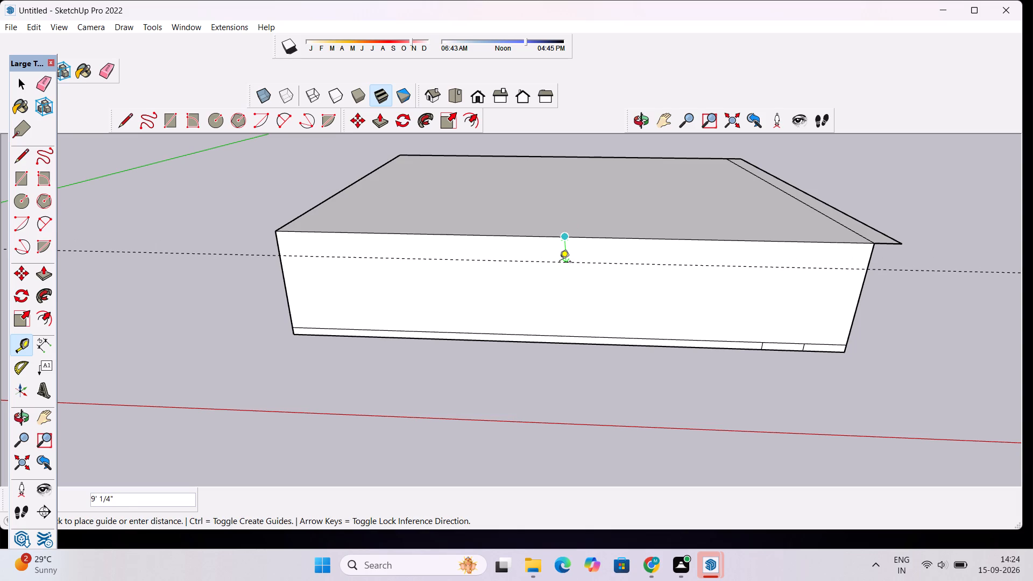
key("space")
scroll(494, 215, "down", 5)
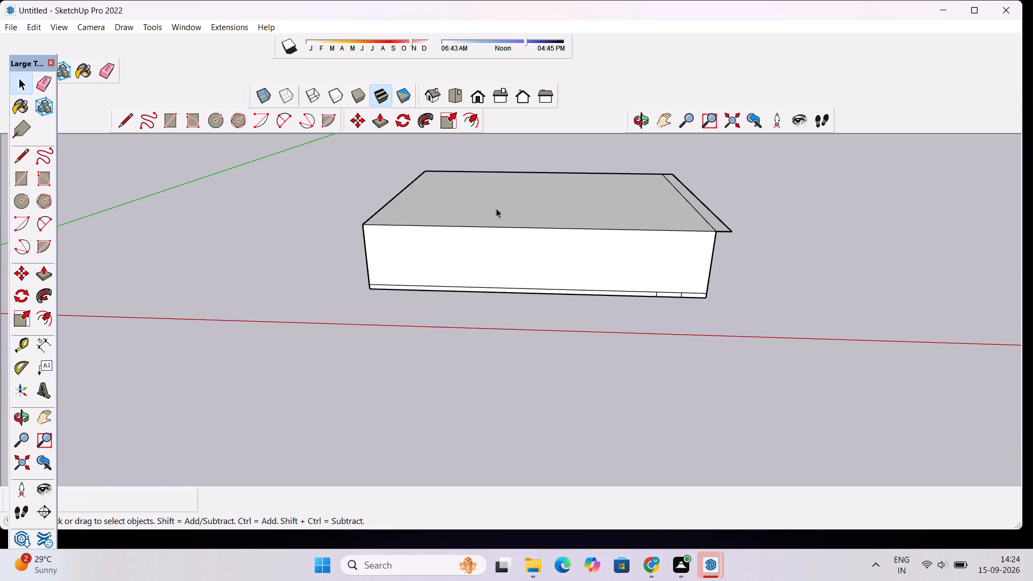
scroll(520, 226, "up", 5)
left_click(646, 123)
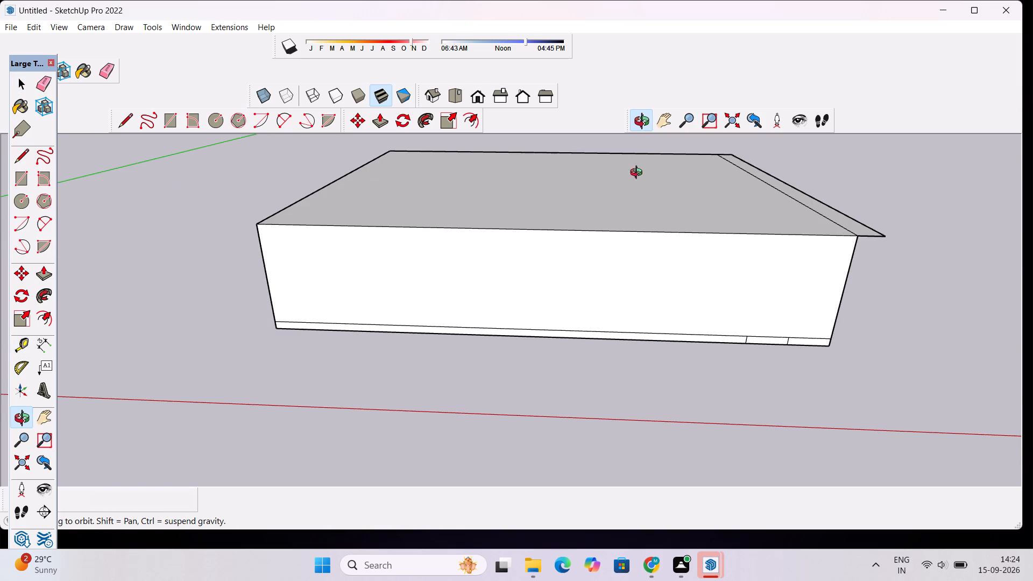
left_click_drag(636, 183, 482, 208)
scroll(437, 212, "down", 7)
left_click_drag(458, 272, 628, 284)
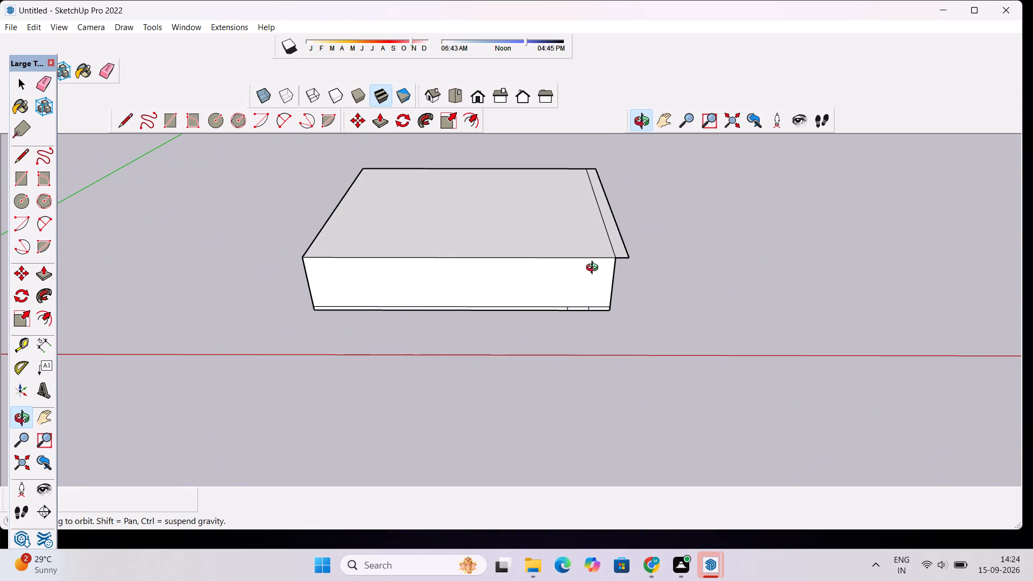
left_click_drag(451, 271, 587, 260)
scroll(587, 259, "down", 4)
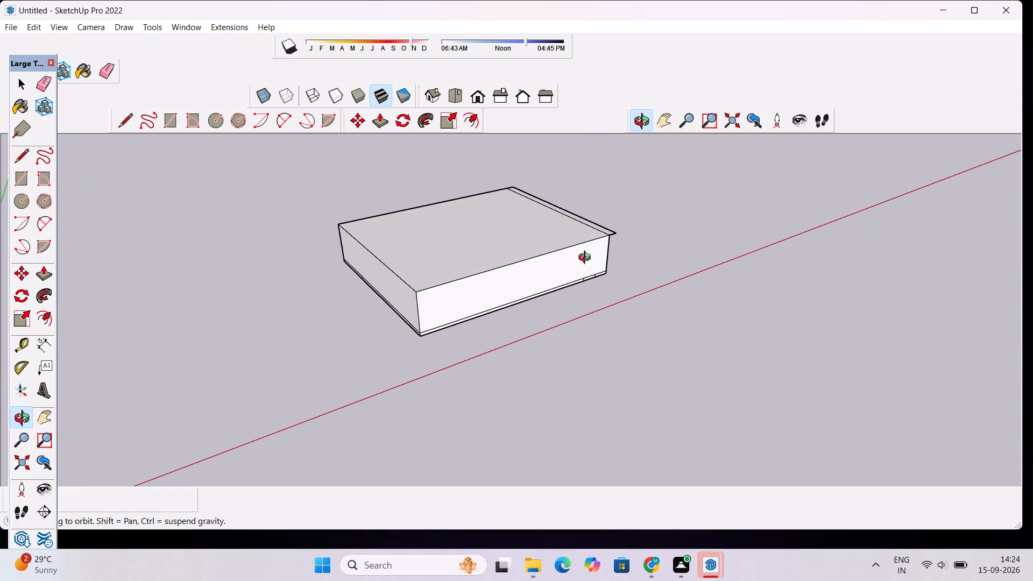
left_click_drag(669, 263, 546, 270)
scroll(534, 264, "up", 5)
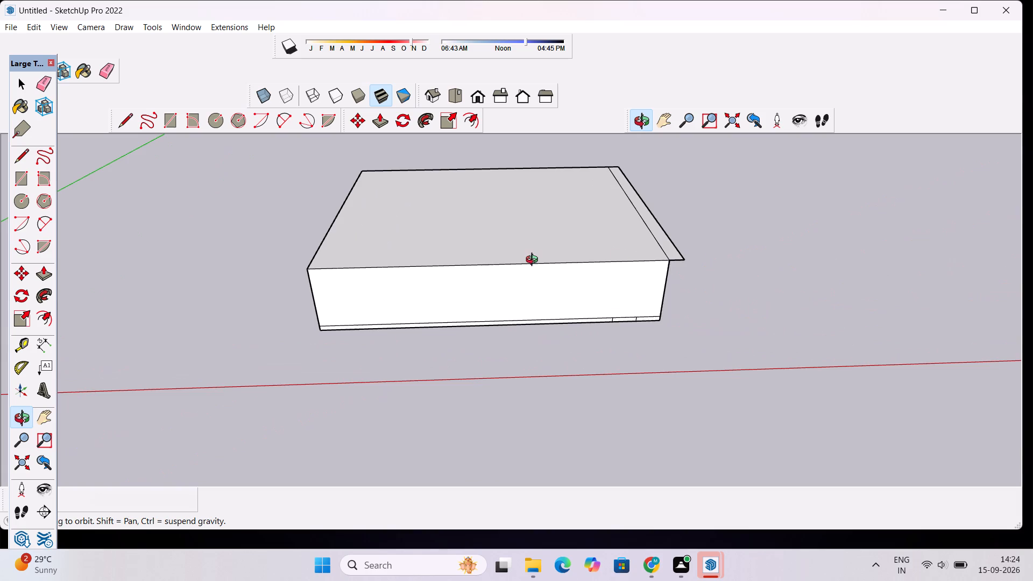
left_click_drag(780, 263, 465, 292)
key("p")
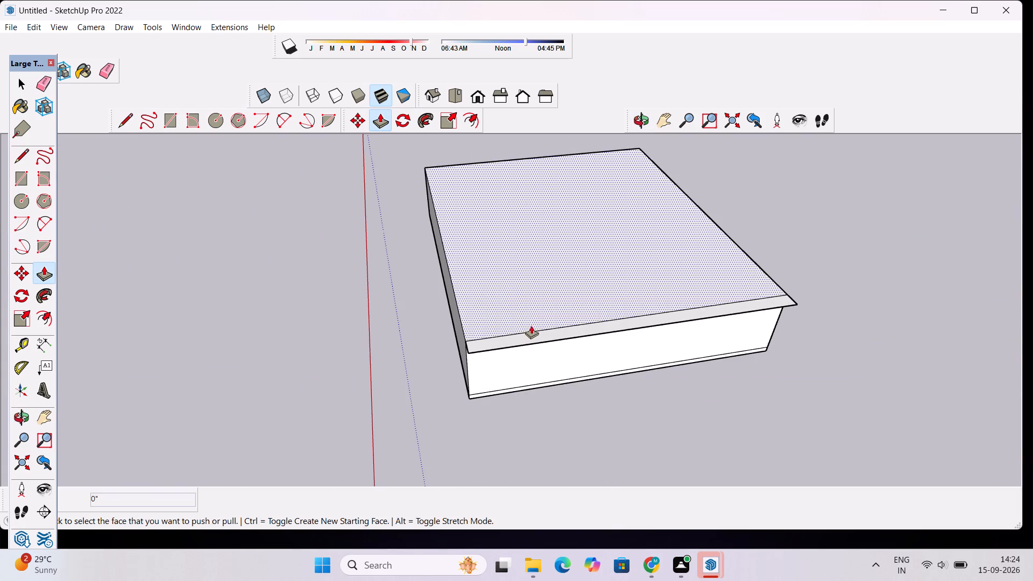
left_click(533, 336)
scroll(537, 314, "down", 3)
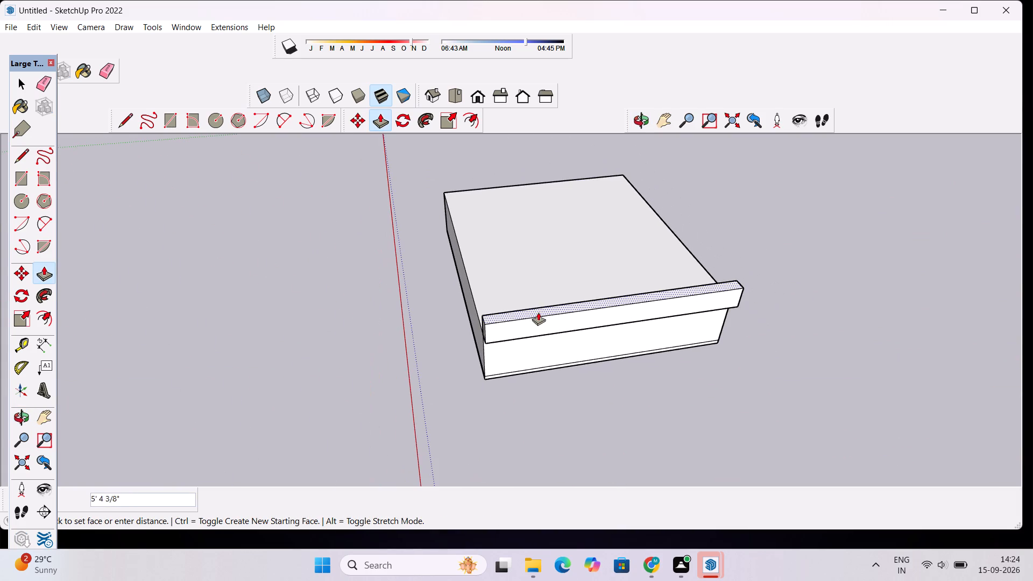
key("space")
Erase the two short vertical edges on the base slab's front face, near the end with the roof strip.
scroll(583, 262, "down", 4)
left_click(631, 123)
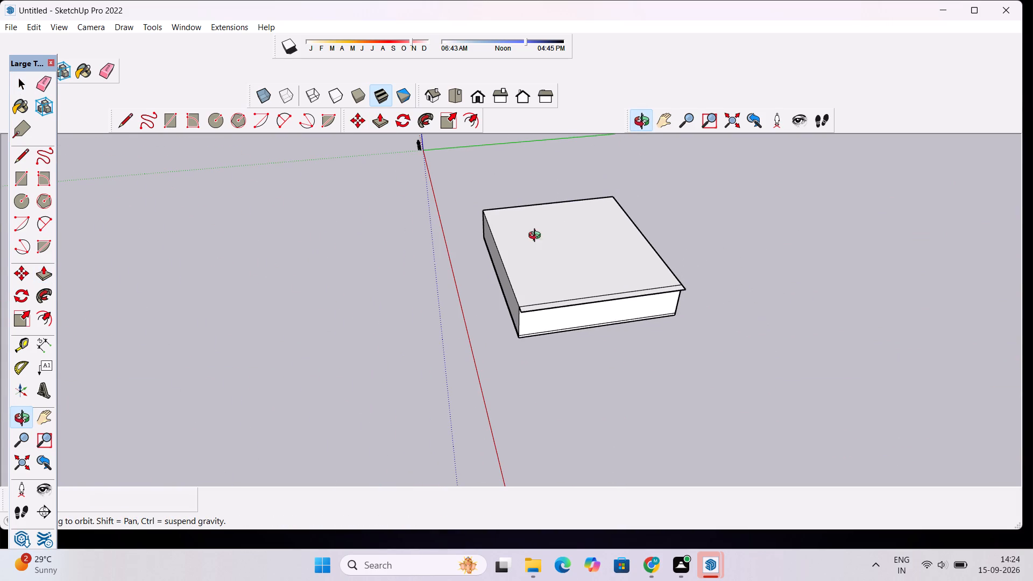
left_click_drag(380, 325, 620, 317)
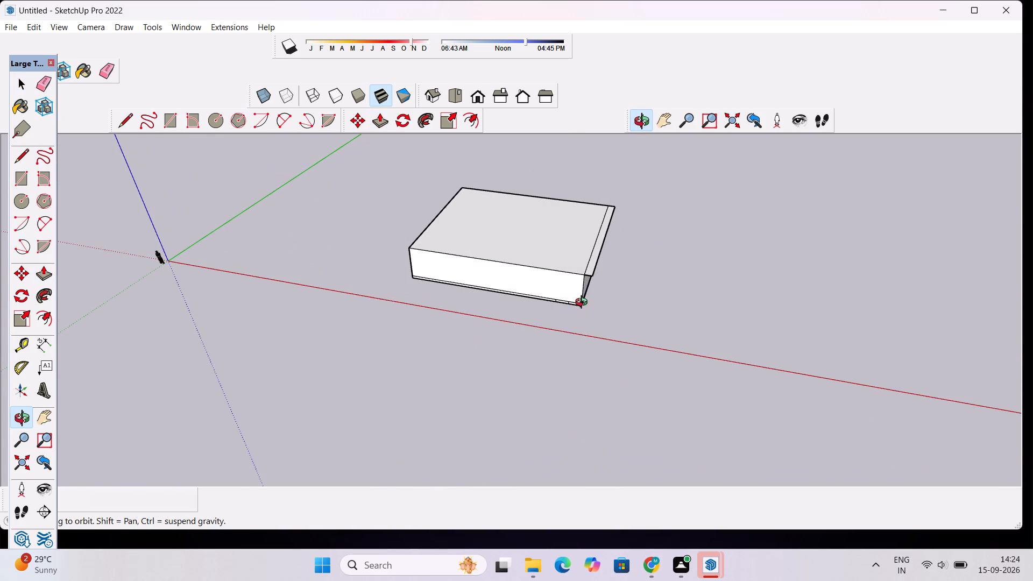
scroll(584, 303, "up", 4)
left_click_drag(464, 268, 533, 244)
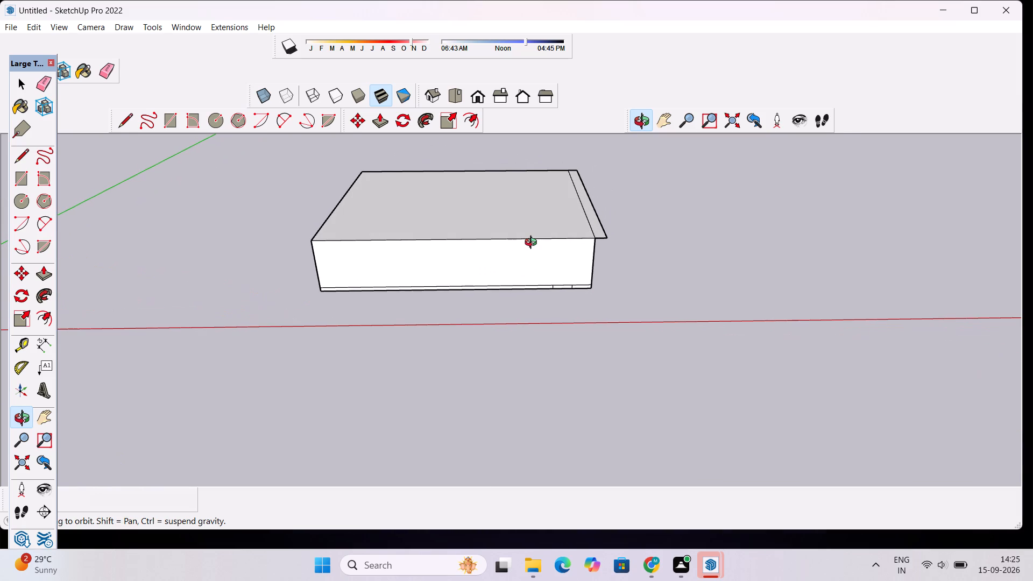
scroll(458, 250, "up", 3)
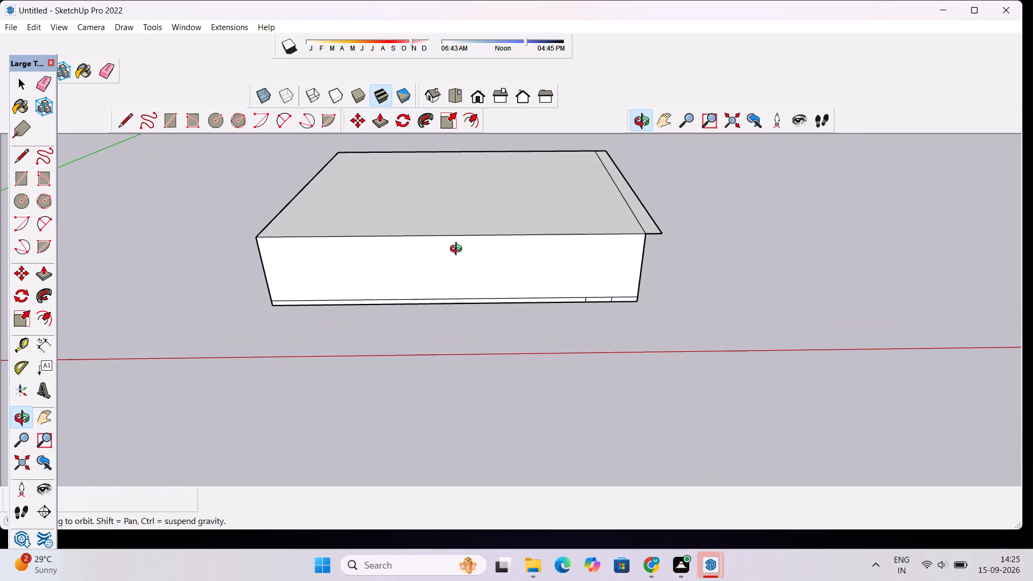
scroll(457, 250, "down", 3)
left_click_drag(449, 214, 532, 247, "shift")
scroll(535, 245, "up", 2, "shift")
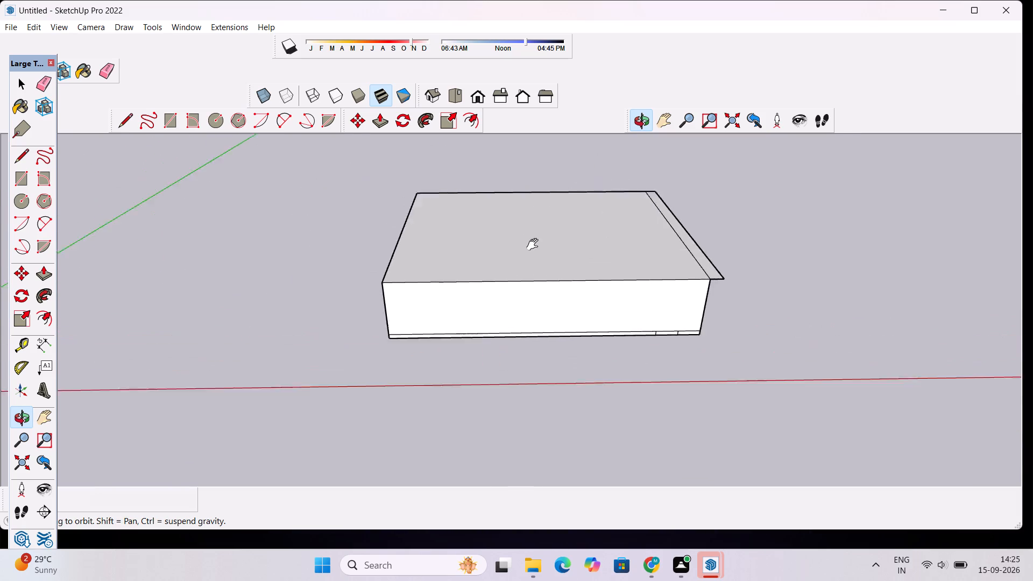
scroll(535, 245, "up", 3, "shift")
scroll(544, 237, "down", 3)
left_click_drag(545, 240, 543, 251)
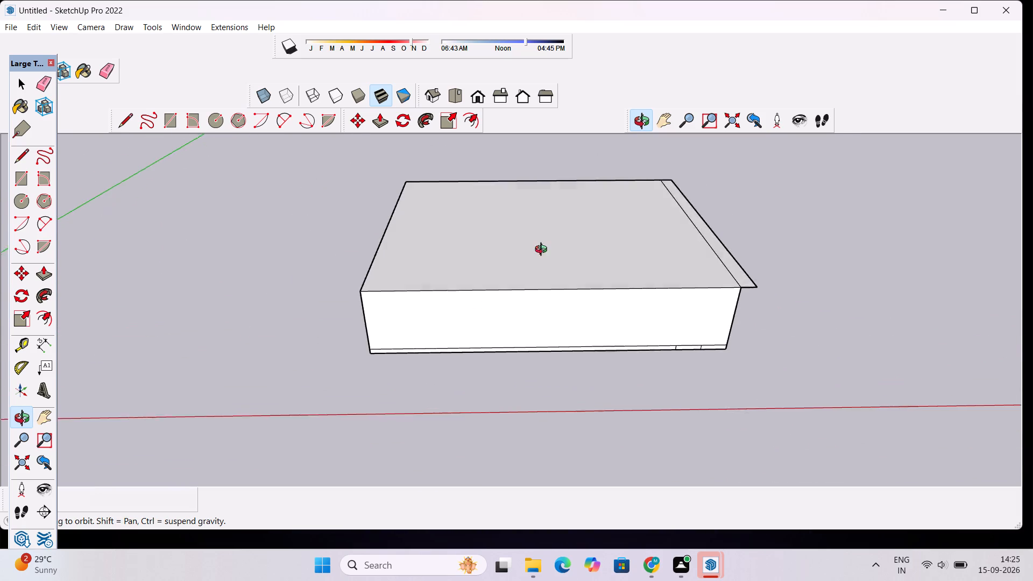
left_click_drag(543, 251, 536, 280)
scroll(696, 401, "up", 14)
key("e")
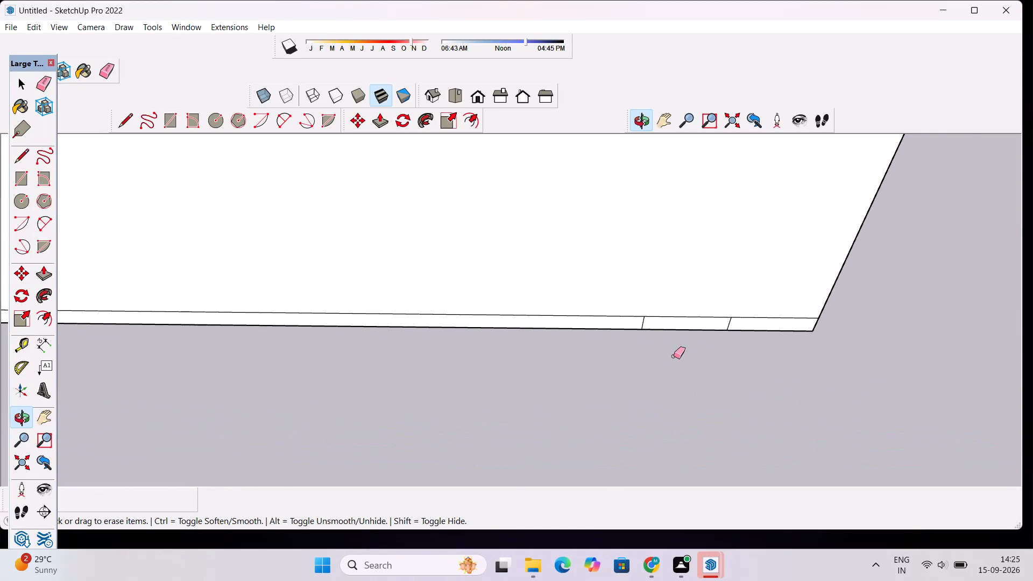
scroll(686, 345, "up", 4)
left_click(752, 310)
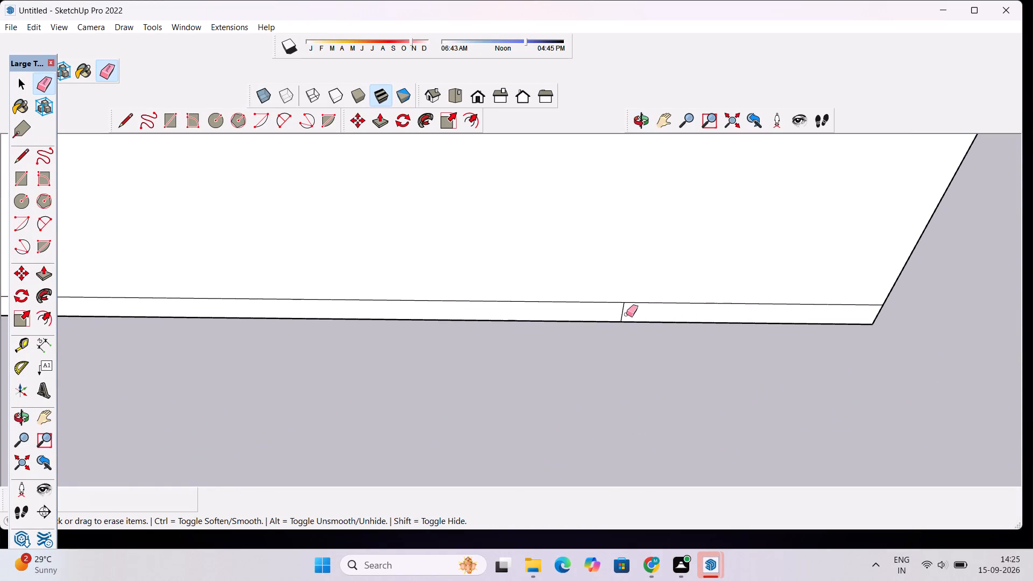
left_click(622, 308)
Examine the block's front face, top and overhanging roof strip from several angles.
scroll(551, 362, "down", 17)
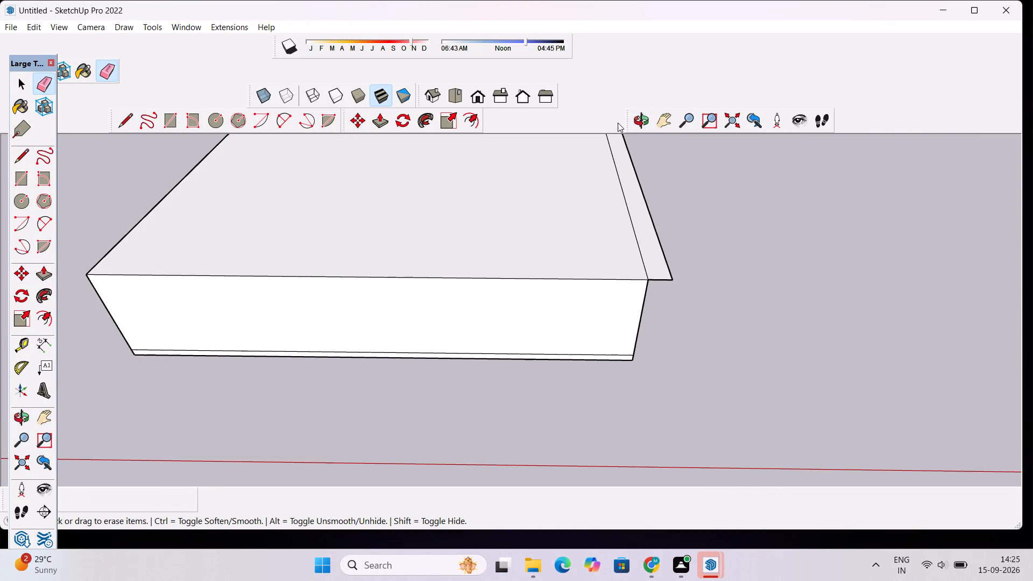
left_click(633, 122)
left_click_drag(422, 381, 429, 365)
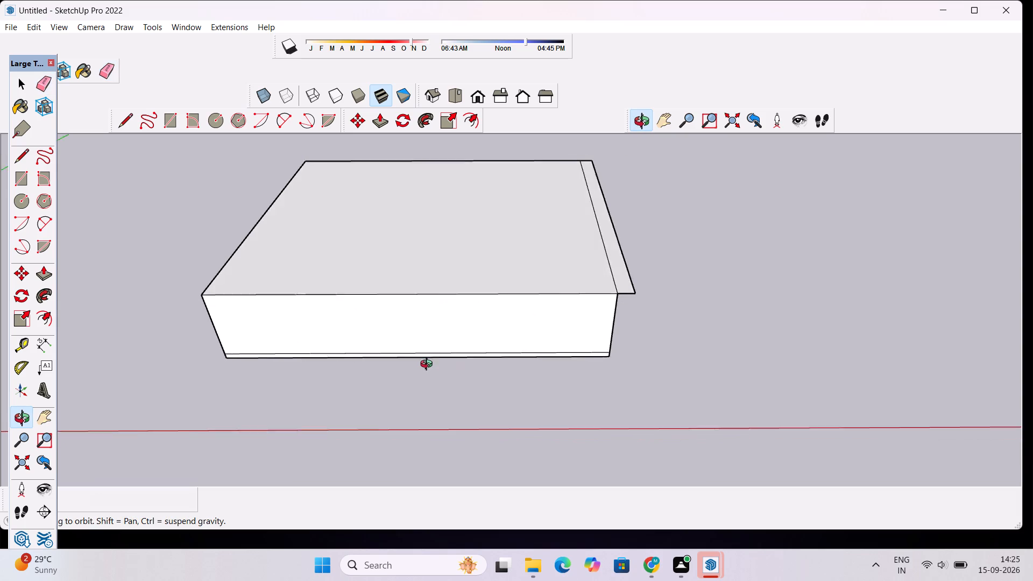
left_click_drag(429, 365, 443, 342)
scroll(440, 339, "down", 6)
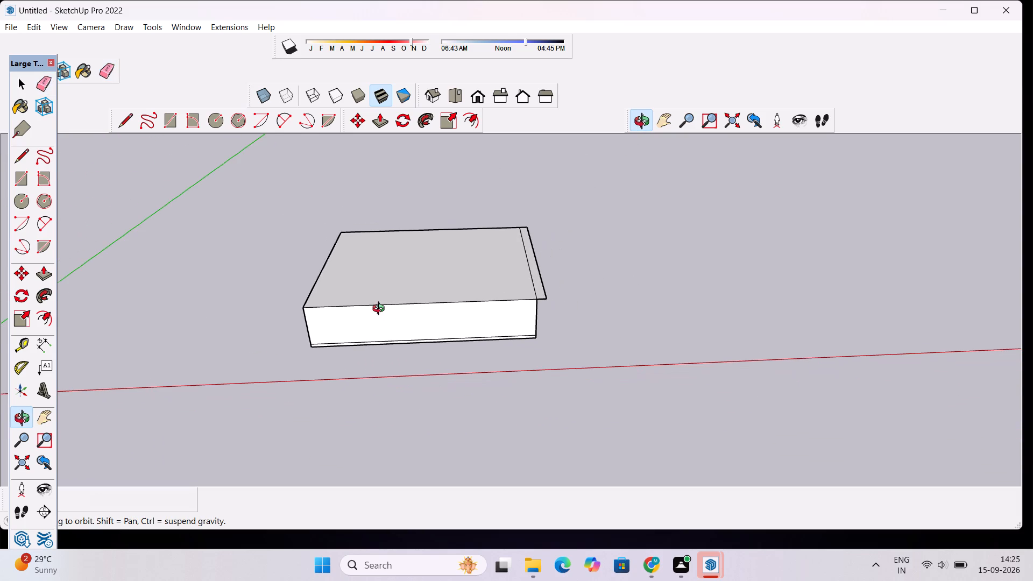
scroll(381, 310, "down", 1)
left_click_drag(360, 314, 606, 289, "shift")
scroll(632, 290, "up", 2, "shift")
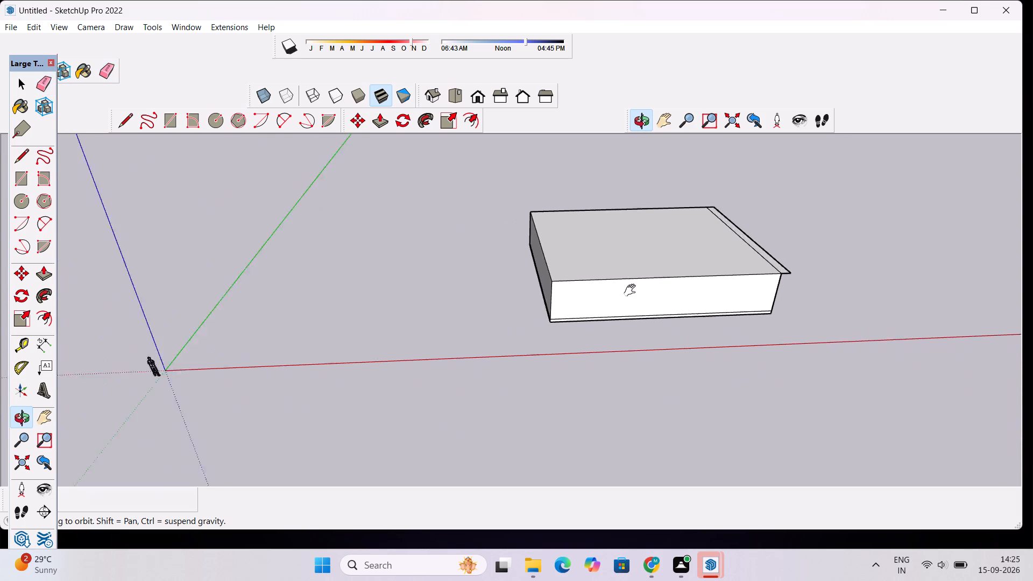
scroll(632, 290, "up", 3, "shift")
left_click_drag(762, 289, 709, 288)
left_click_drag(742, 286, 680, 258, "shift")
left_click_drag(674, 258, 645, 260, "shift")
scroll(604, 283, "up", 3)
scroll(521, 278, "down", 2)
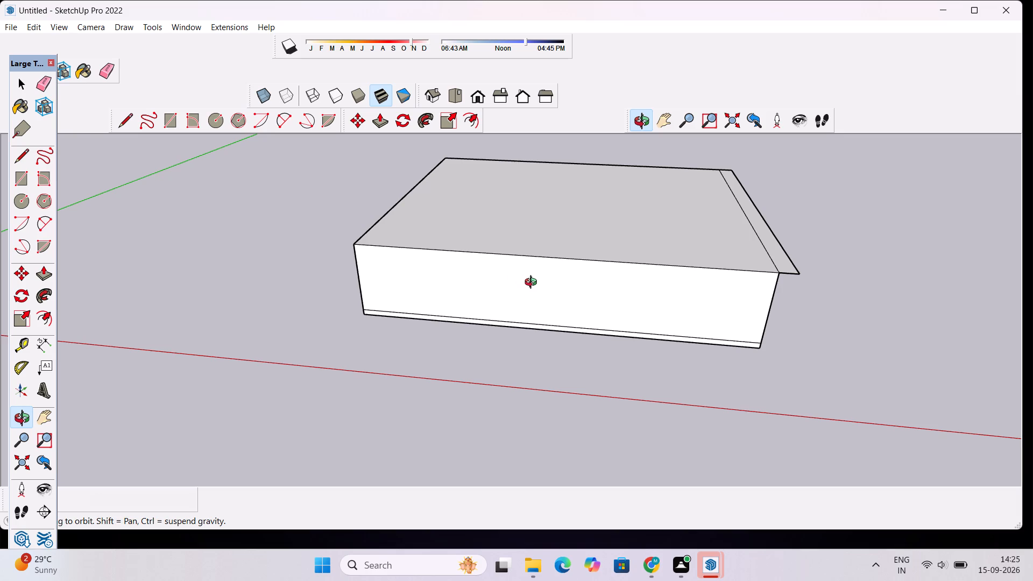
scroll(553, 301, "down", 1)
left_click_drag(555, 314, 573, 277, "shift")
scroll(575, 272, "up", 1)
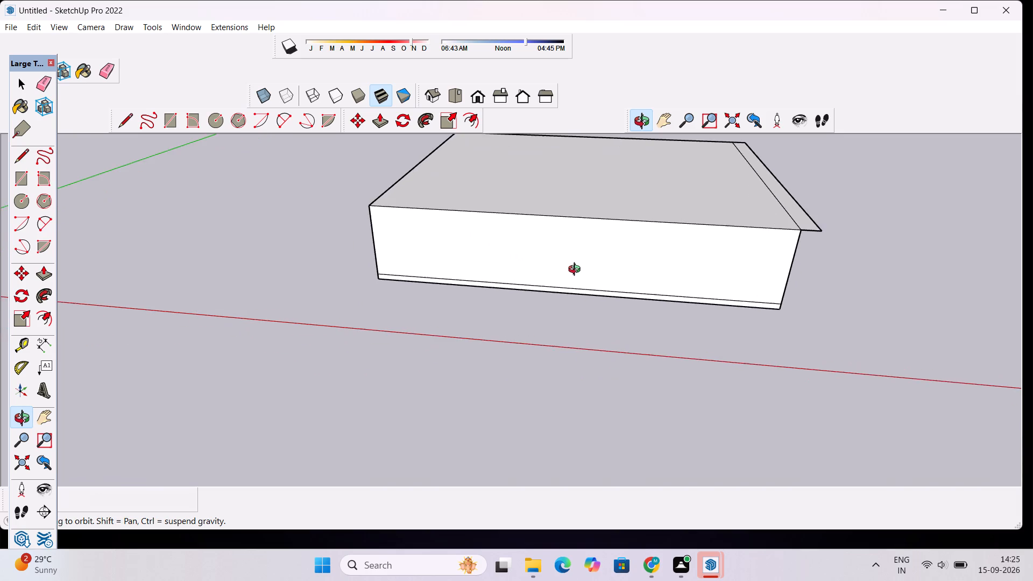
left_click_drag(542, 296, 572, 267)
scroll(584, 232, "up", 3)
left_click_drag(591, 216, 547, 248)
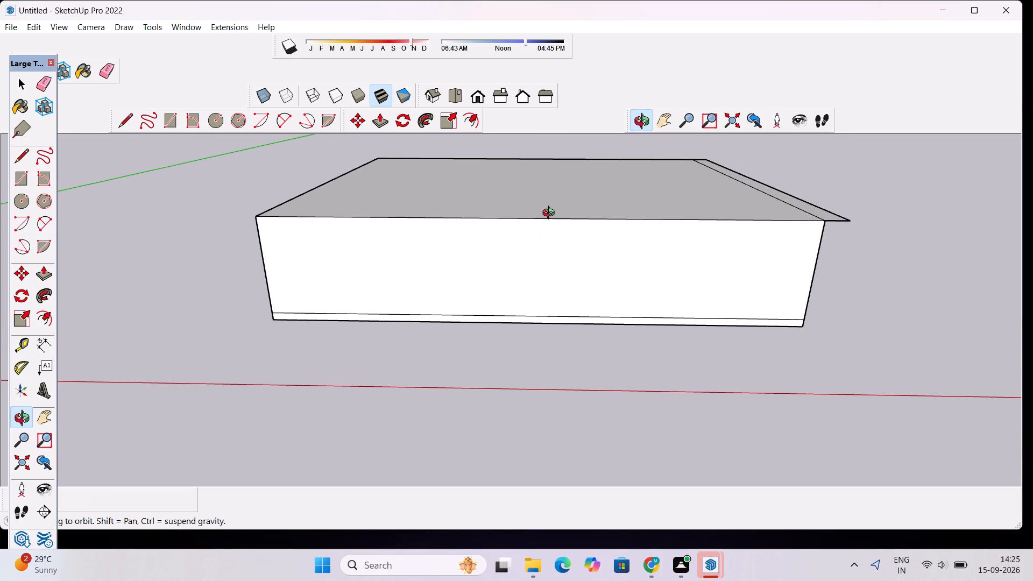
Draw a rectangle about 16' 7" by 1' 10" on the front face, hanging from the middle part of its top edge.
key("r")
scroll(551, 214, "down", 1)
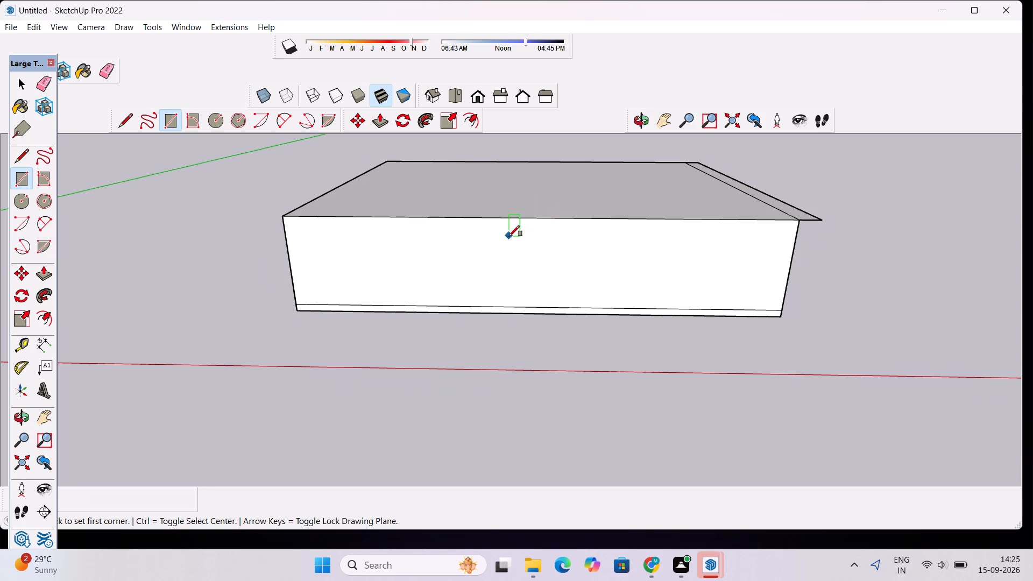
scroll(508, 232, "up", 1)
left_click(507, 218)
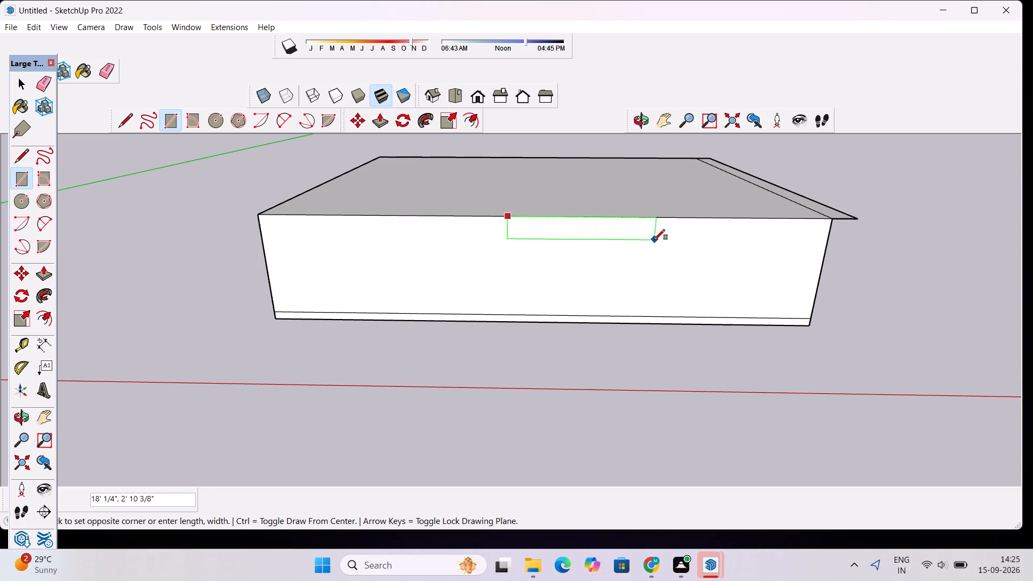
scroll(648, 239, "up", 2)
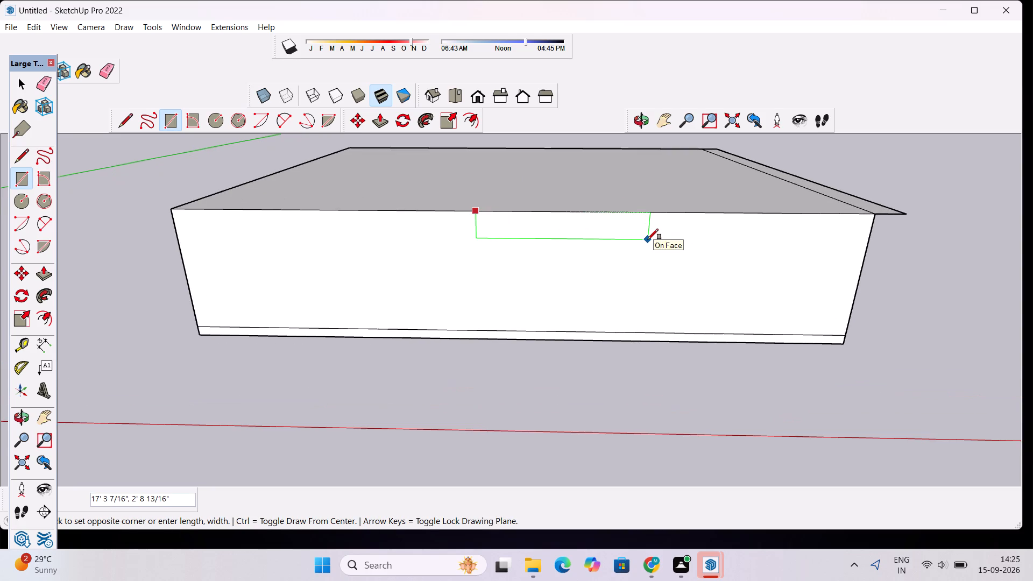
scroll(648, 239, "up", 2)
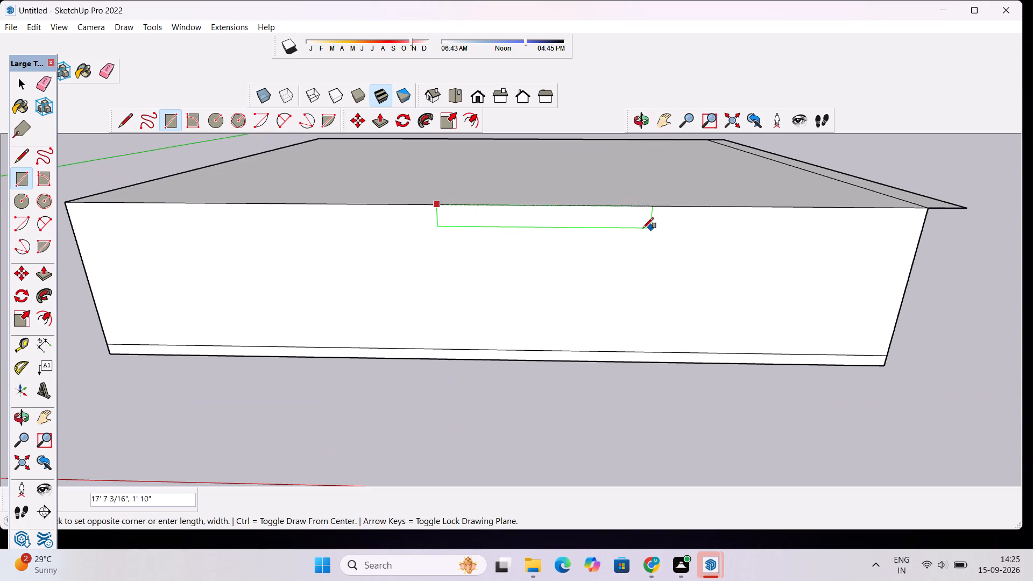
left_click(640, 228)
key("space")
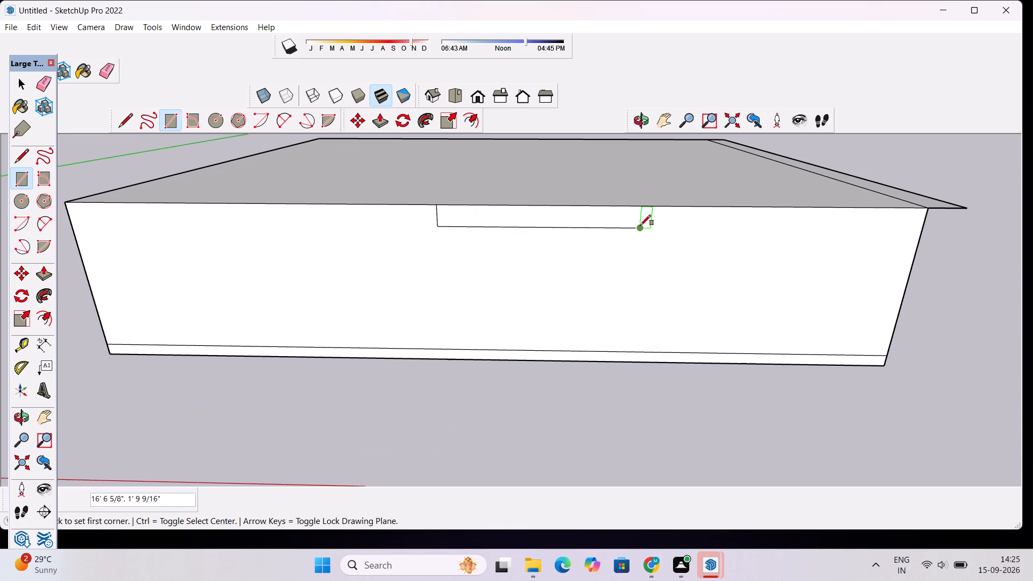
Push/Pull the rectangle at the front face's top edge outward by 5' to form a projecting canopy.
left_click(606, 216)
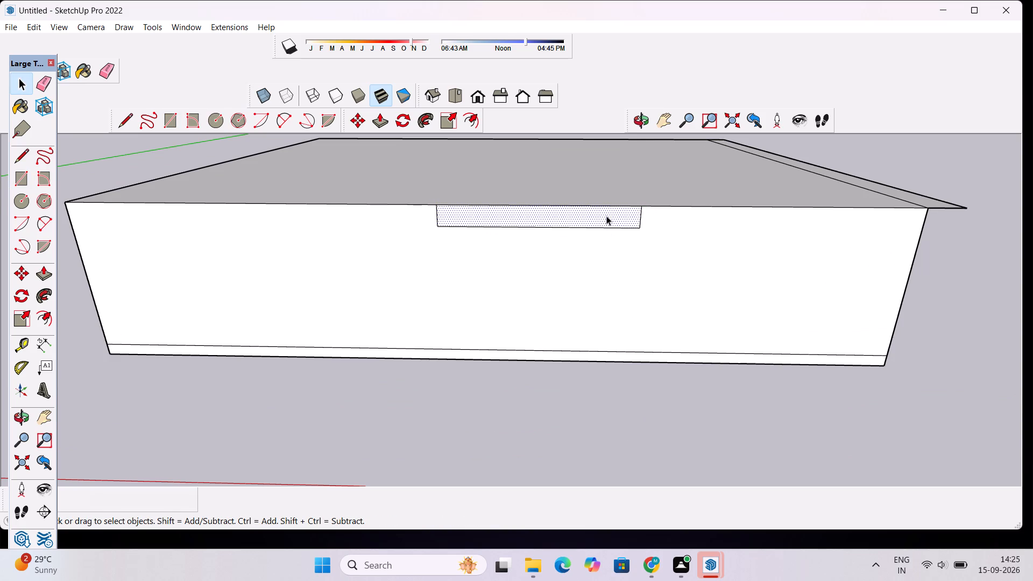
key("p")
left_click(606, 216)
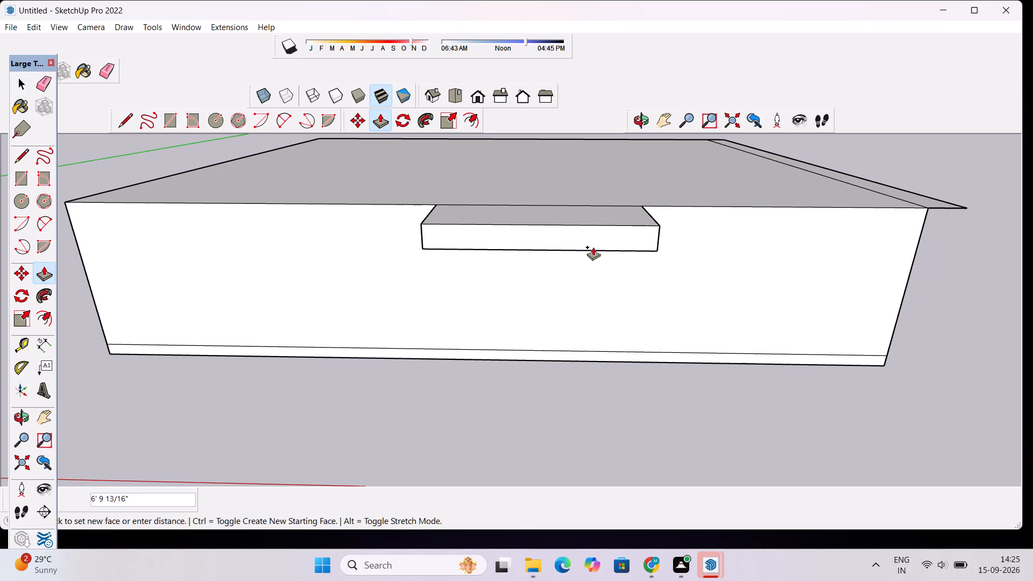
key("5")
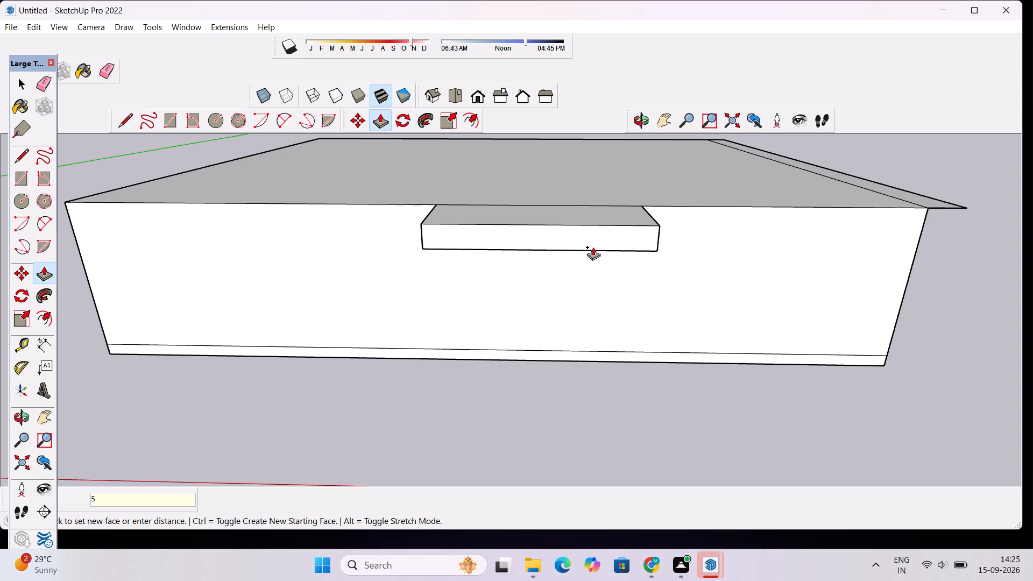
key("apostrophe")
key("Return")
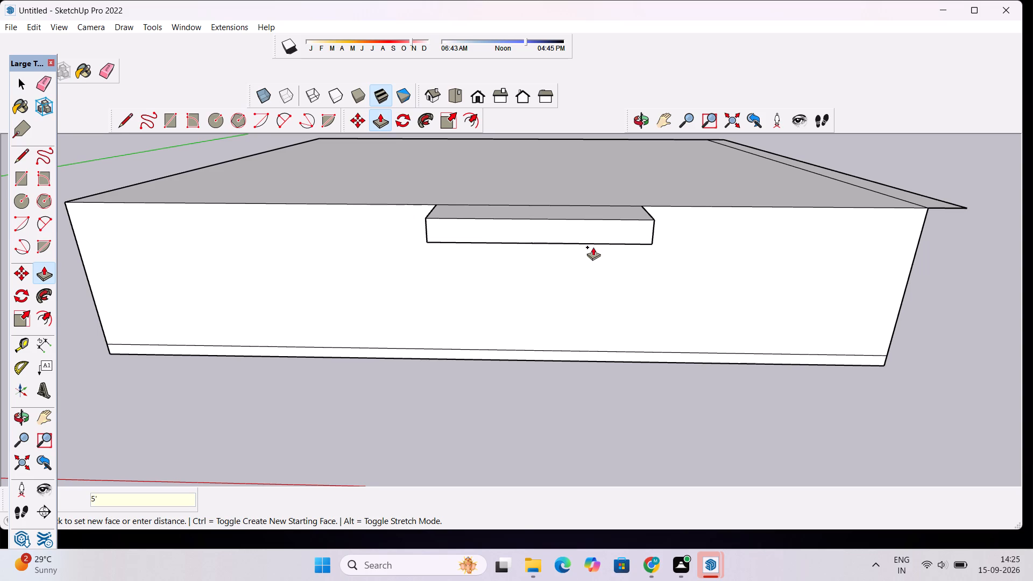
Examine the canopy projecting from the front face from both sides of the block.
scroll(595, 227, "down", 3)
left_click(642, 119)
left_click_drag(687, 255, 461, 286)
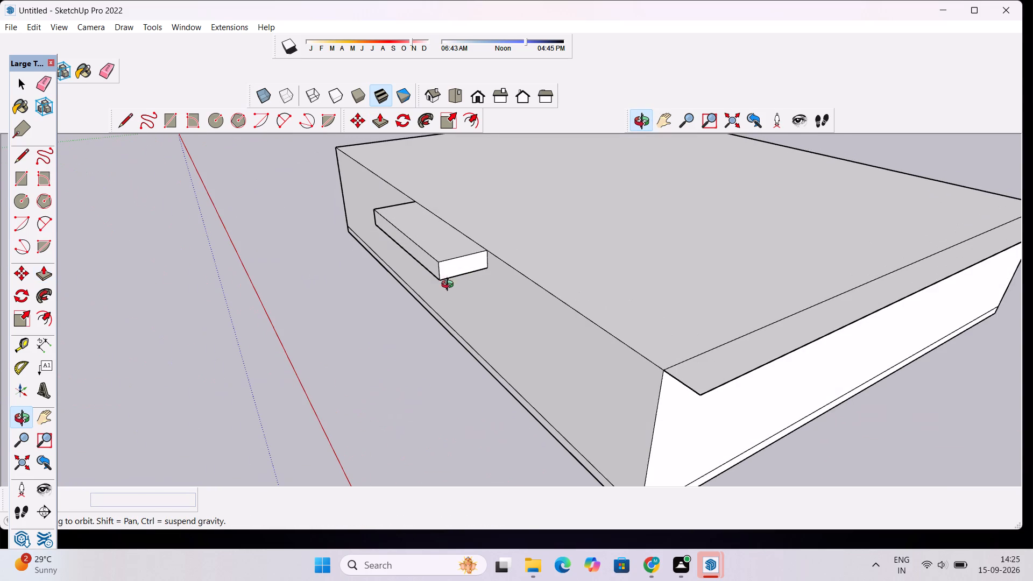
scroll(484, 303, "up", 3)
left_click_drag(466, 271, 528, 261)
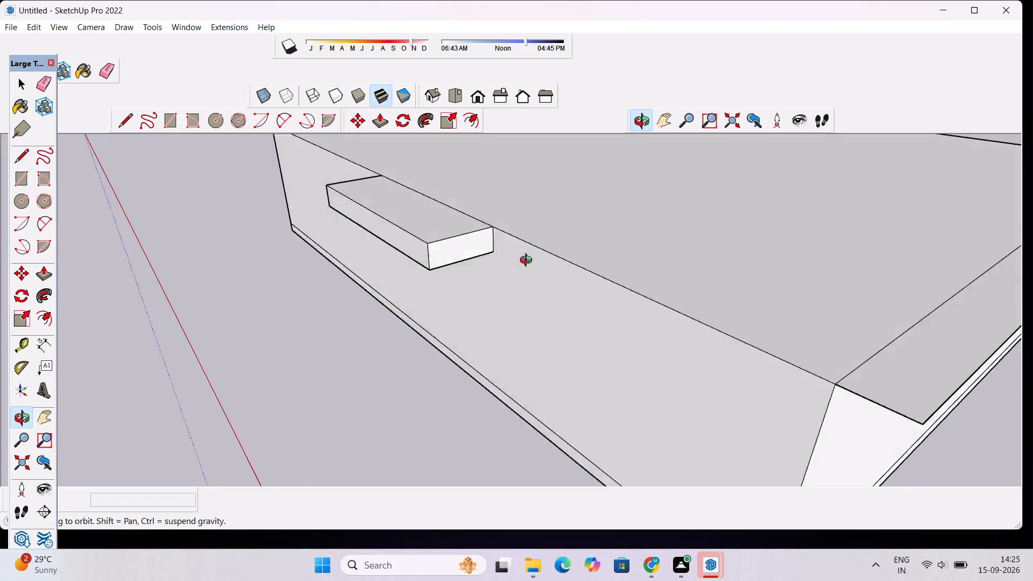
left_click_drag(528, 261, 583, 246)
scroll(610, 231, "down", 6)
left_click_drag(472, 252, 829, 284)
scroll(631, 251, "down", 5)
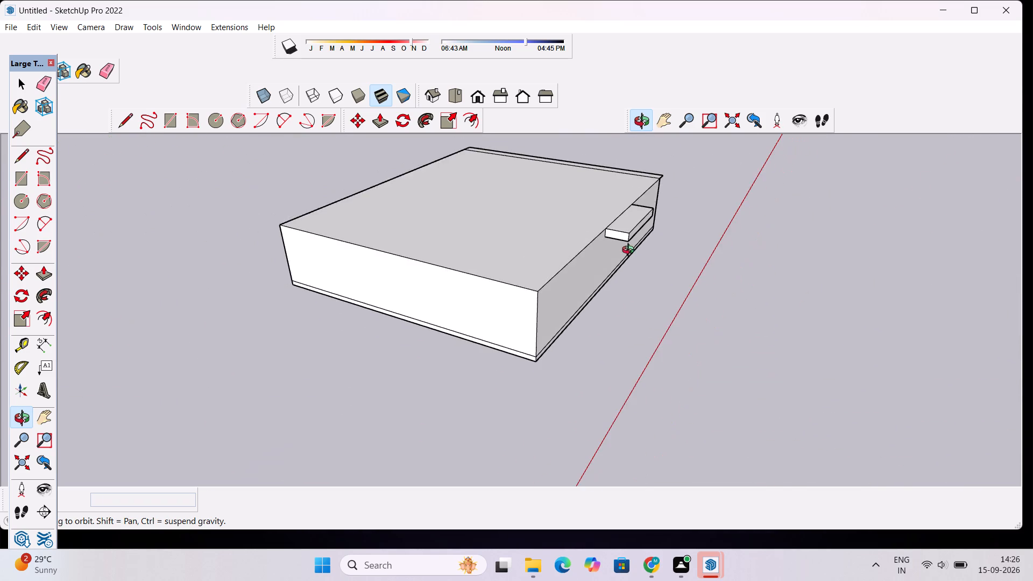
left_click_drag(615, 255, 649, 278)
scroll(627, 256, "up", 4)
left_click(627, 256)
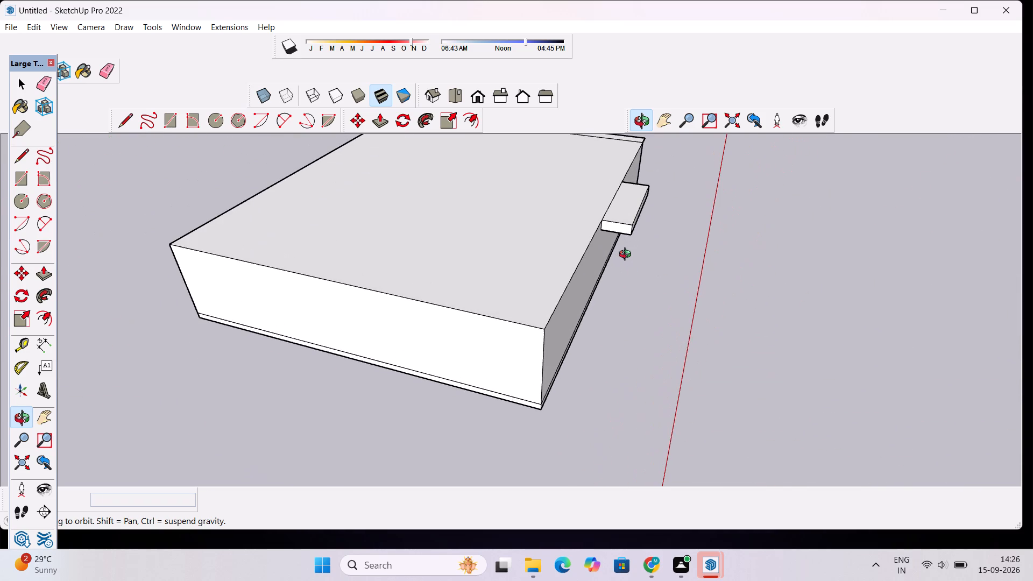
Examine the canopy and the block's front face from both ends of the building.
scroll(614, 241, "down", 3)
left_click_drag(672, 252, 627, 269)
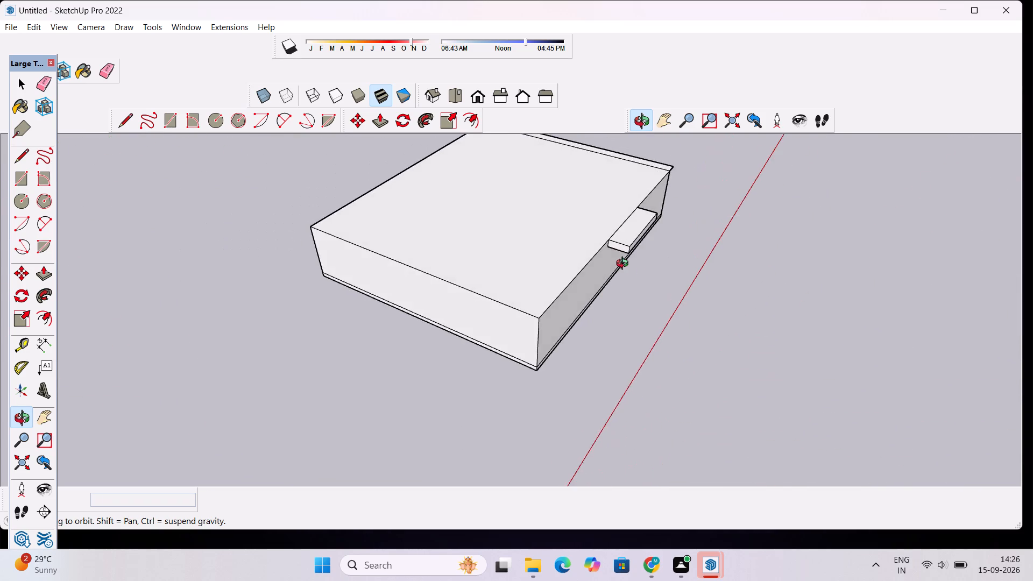
scroll(625, 265, "up", 4)
left_click_drag(663, 257, 359, 210)
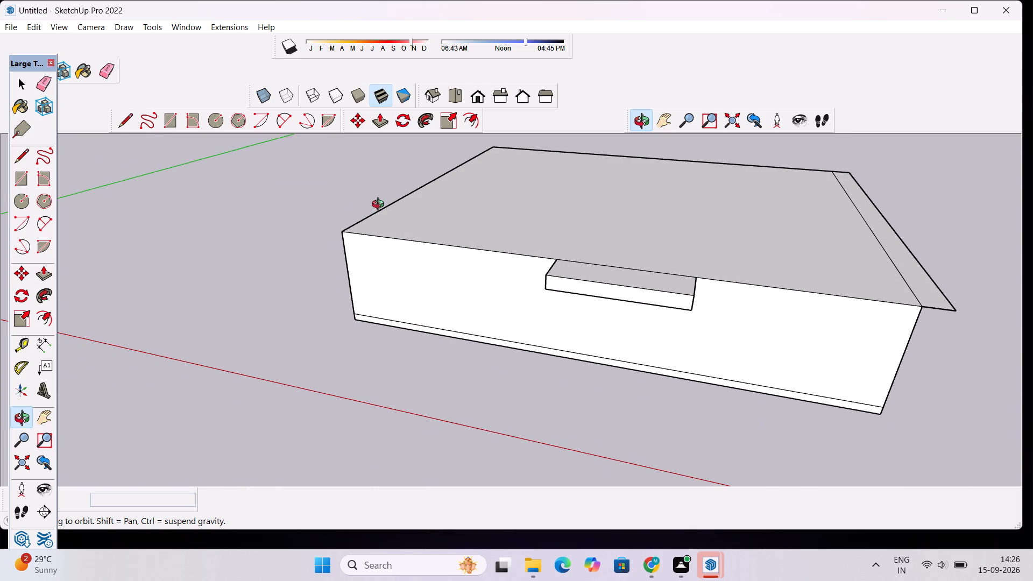
scroll(406, 195, "down", 2)
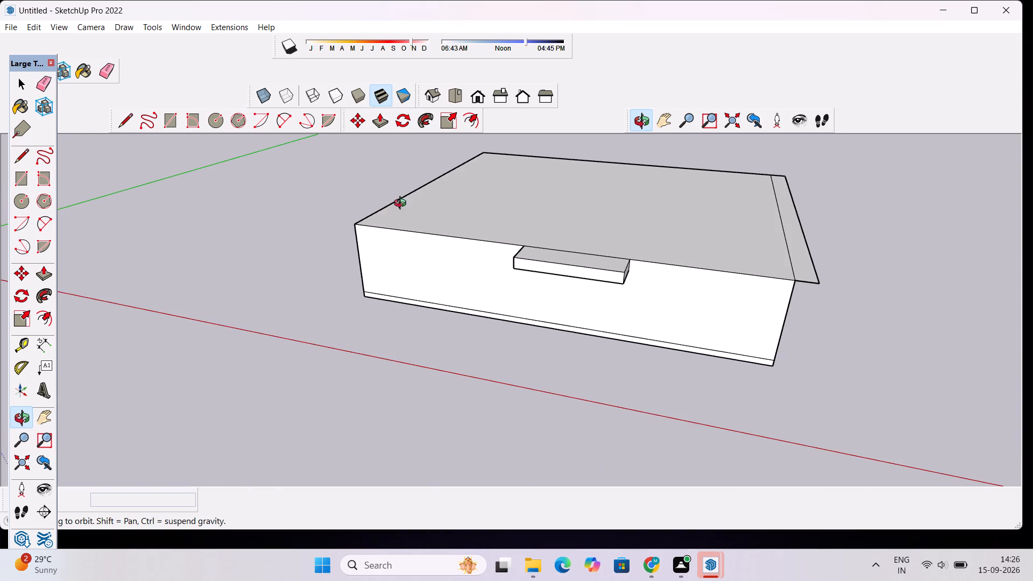
left_click_drag(382, 232, 684, 297)
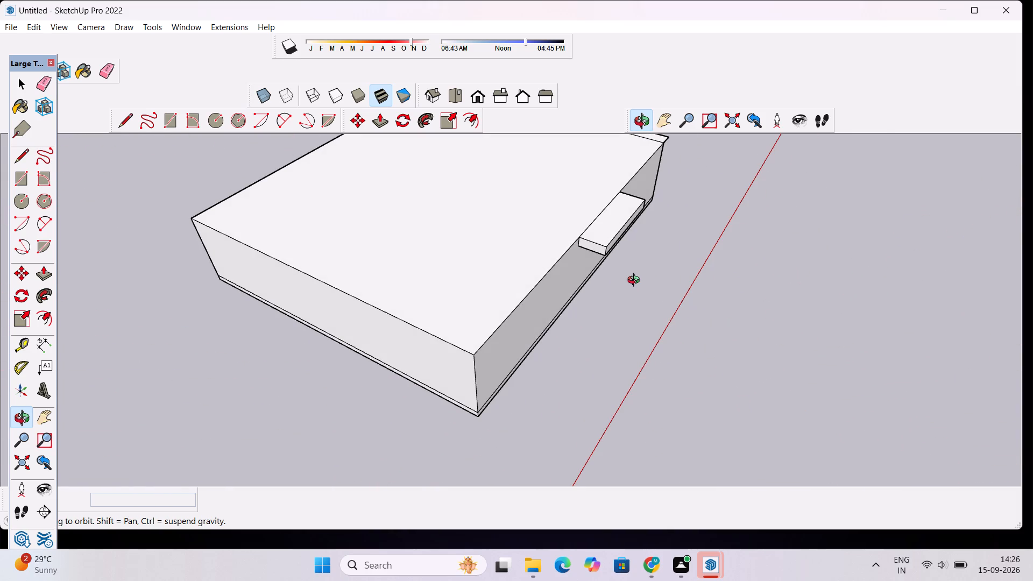
left_click_drag(633, 287, 697, 293)
scroll(604, 260, "up", 1)
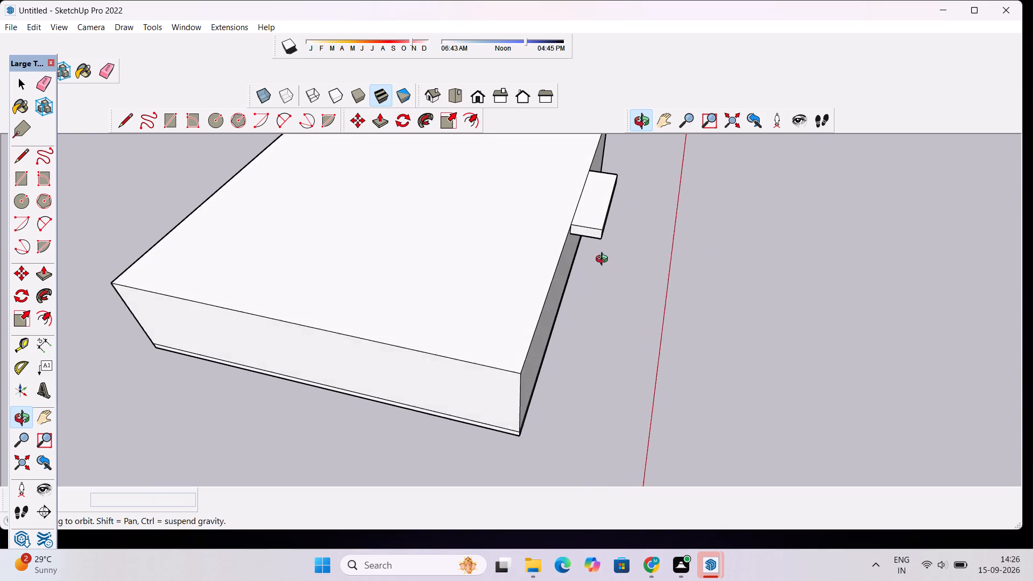
scroll(604, 260, "up", 1)
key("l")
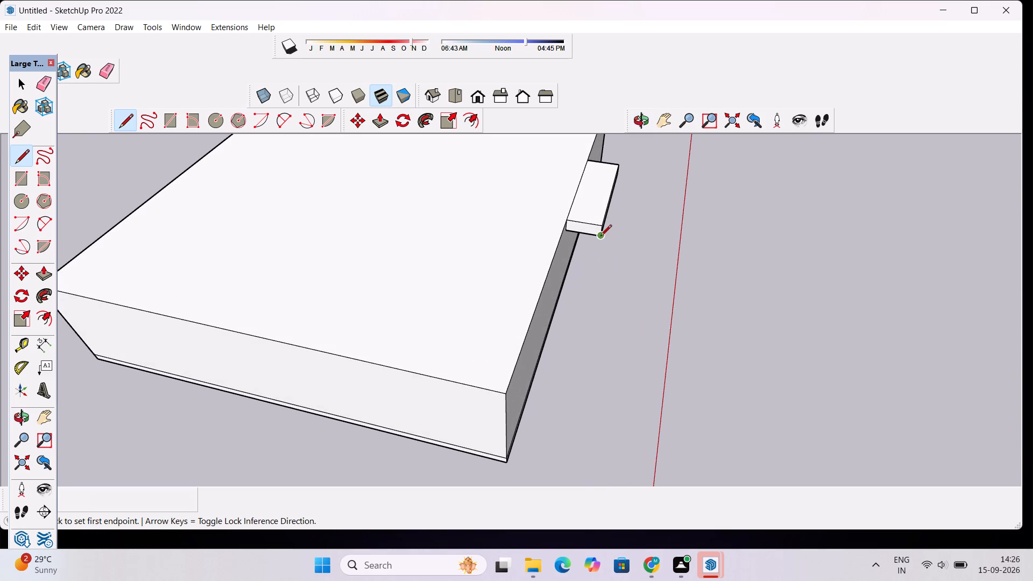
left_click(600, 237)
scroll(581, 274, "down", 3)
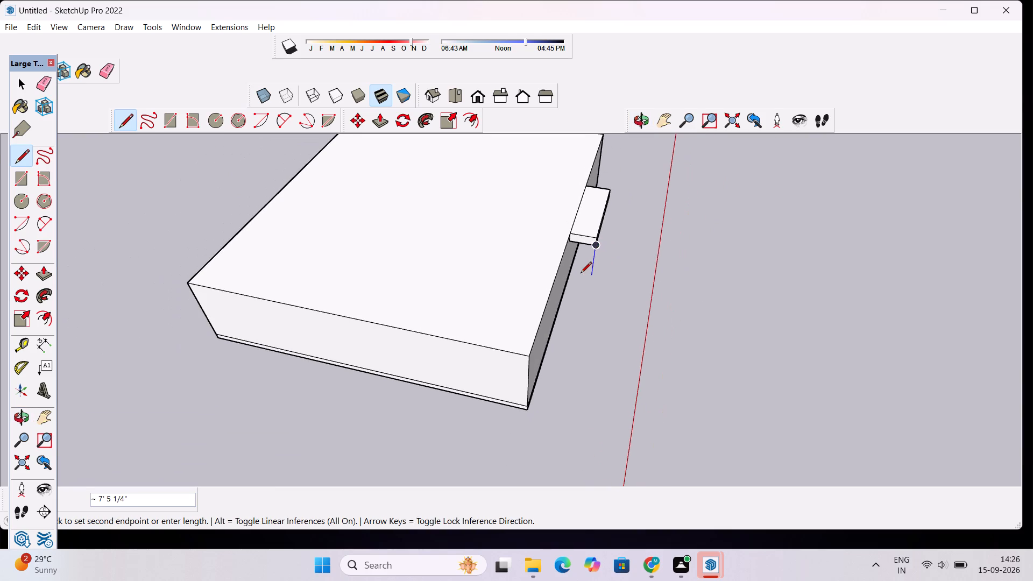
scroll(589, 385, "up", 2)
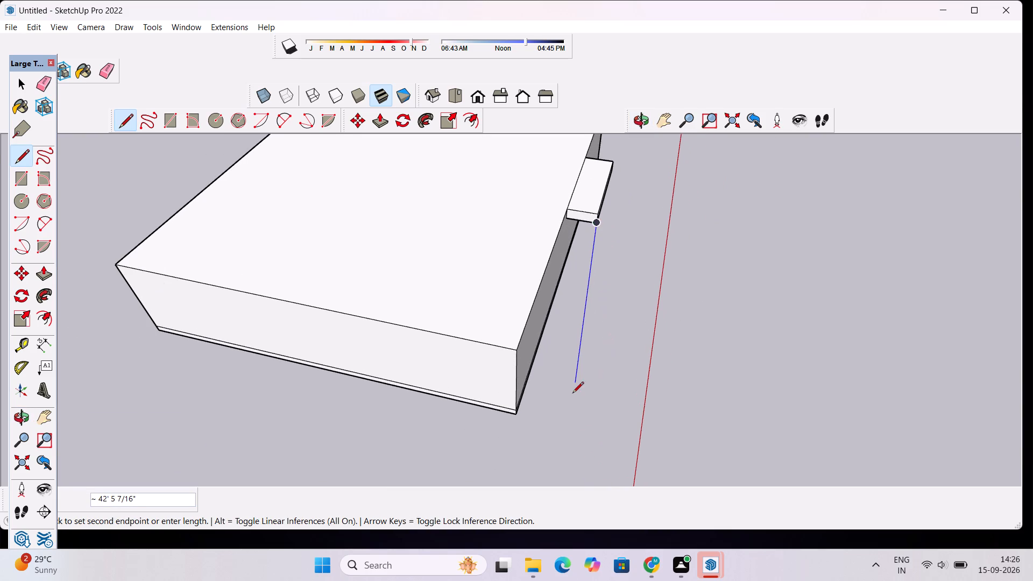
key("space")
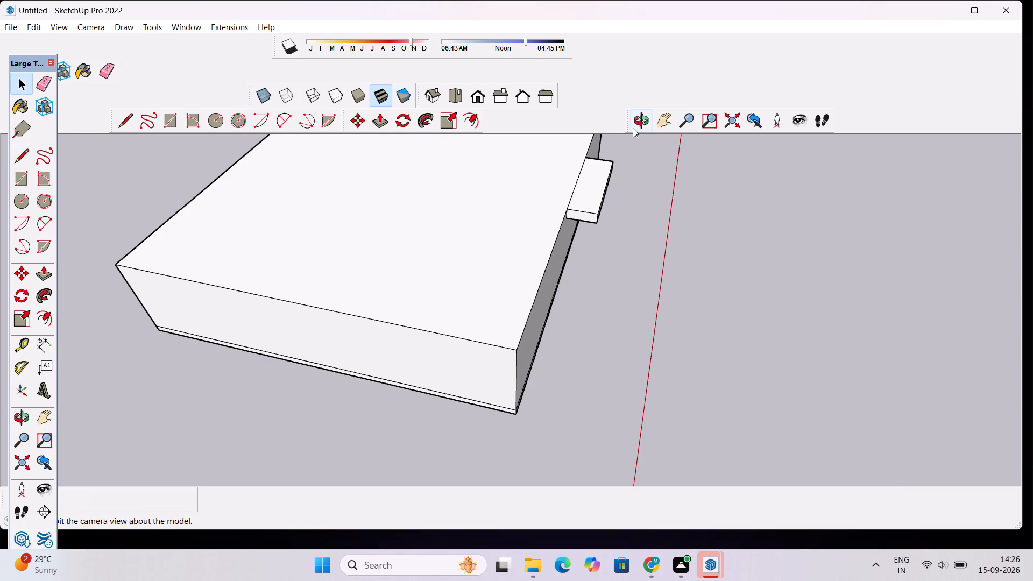
Draw a horizontal rectangle 70' by about 10' 1" in front of the block, along the front face's full bottom edge.
left_click(635, 124)
left_click_drag(633, 298, 364, 258)
scroll(364, 258, "down", 4)
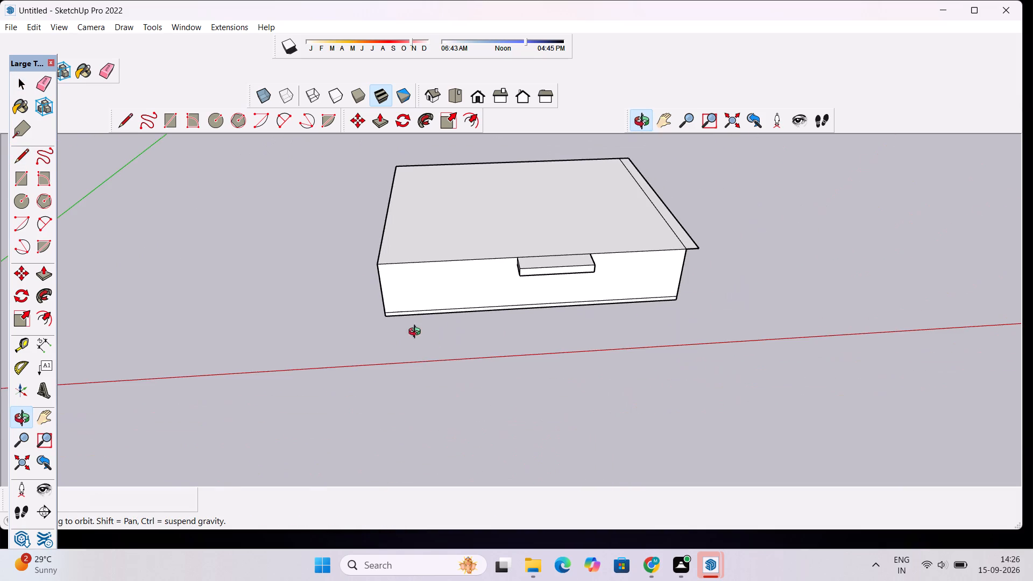
left_click_drag(546, 355, 525, 360)
left_click_drag(434, 339, 439, 355)
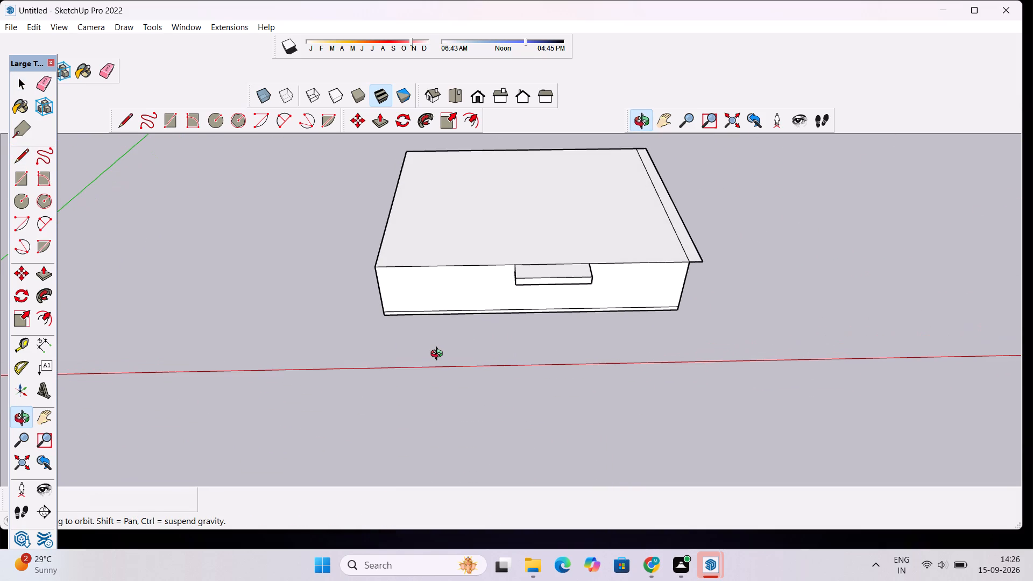
key("r")
scroll(396, 312, "up", 5)
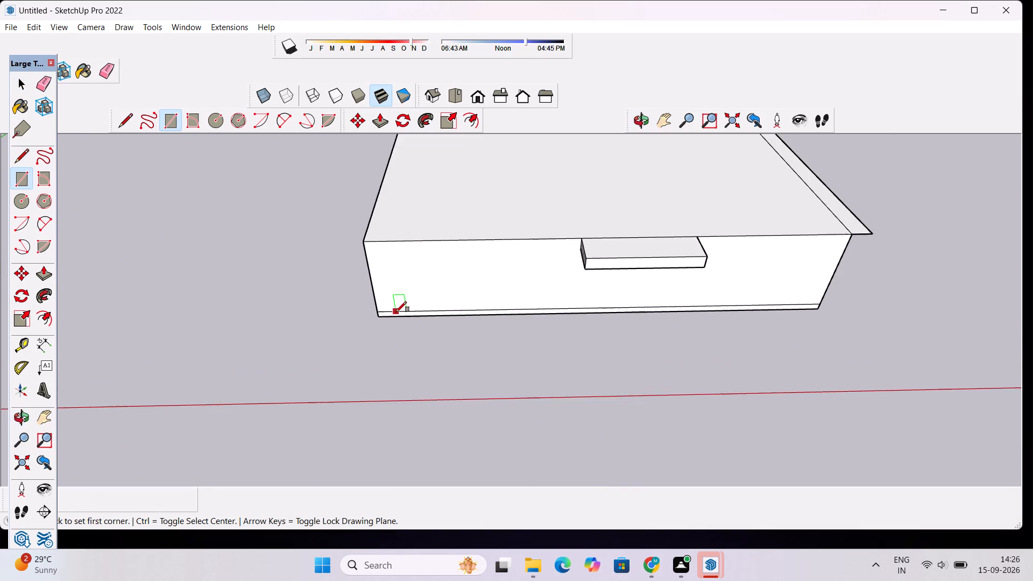
scroll(396, 312, "up", 5)
left_click(364, 323)
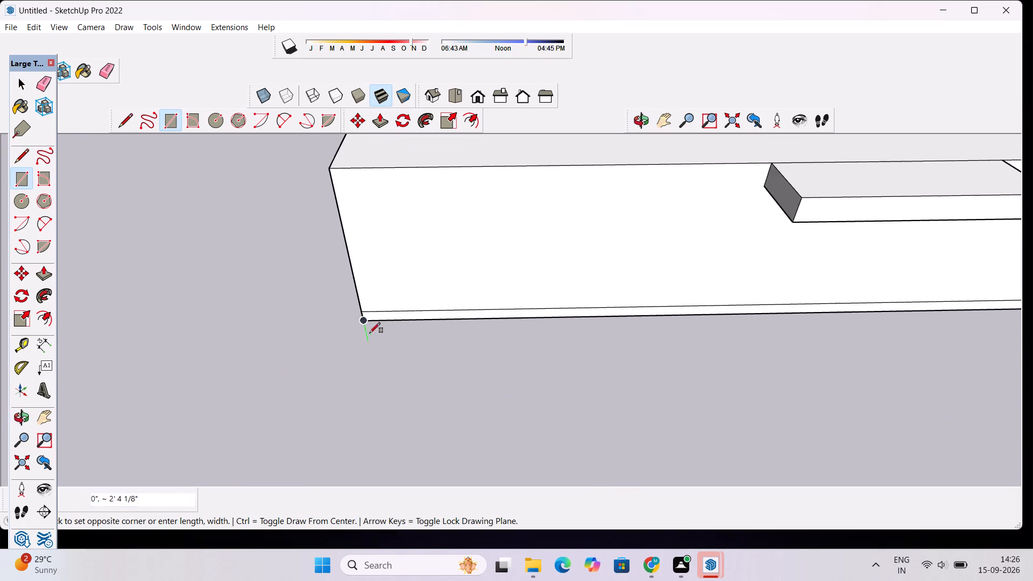
scroll(365, 331, "down", 3)
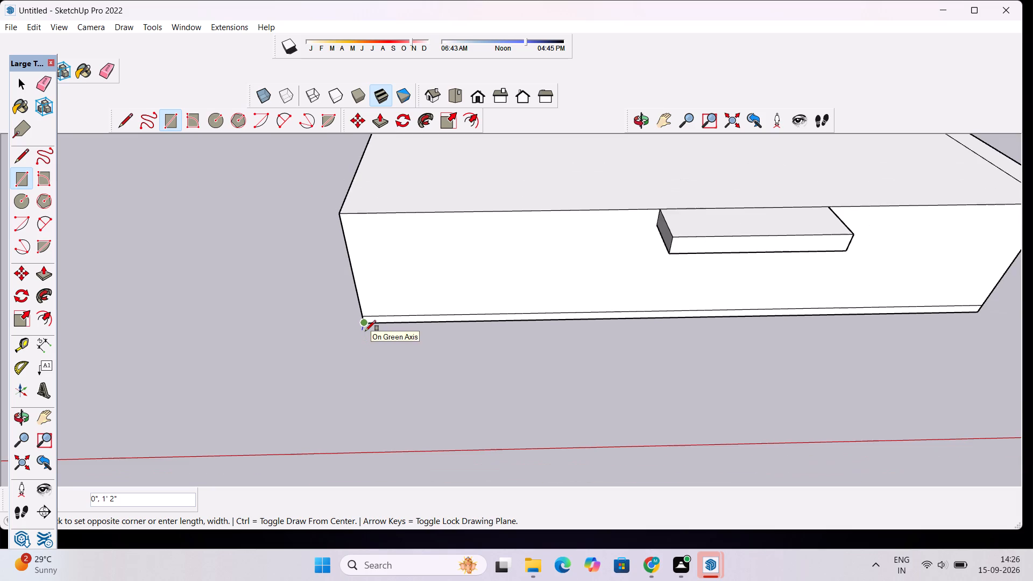
scroll(365, 331, "down", 4)
scroll(559, 372, "up", 2)
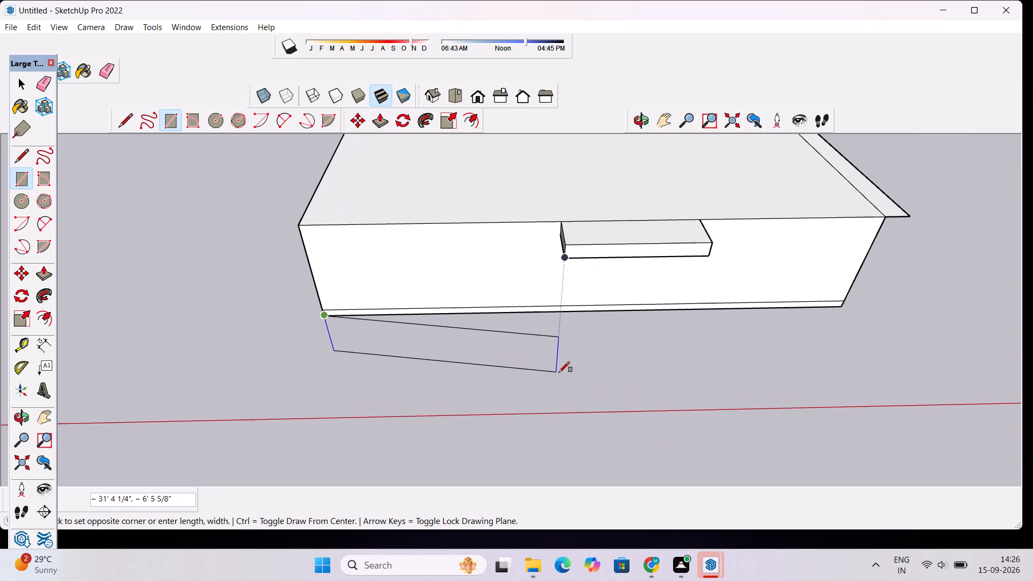
scroll(559, 372, "up", 1)
scroll(628, 364, "up", 2)
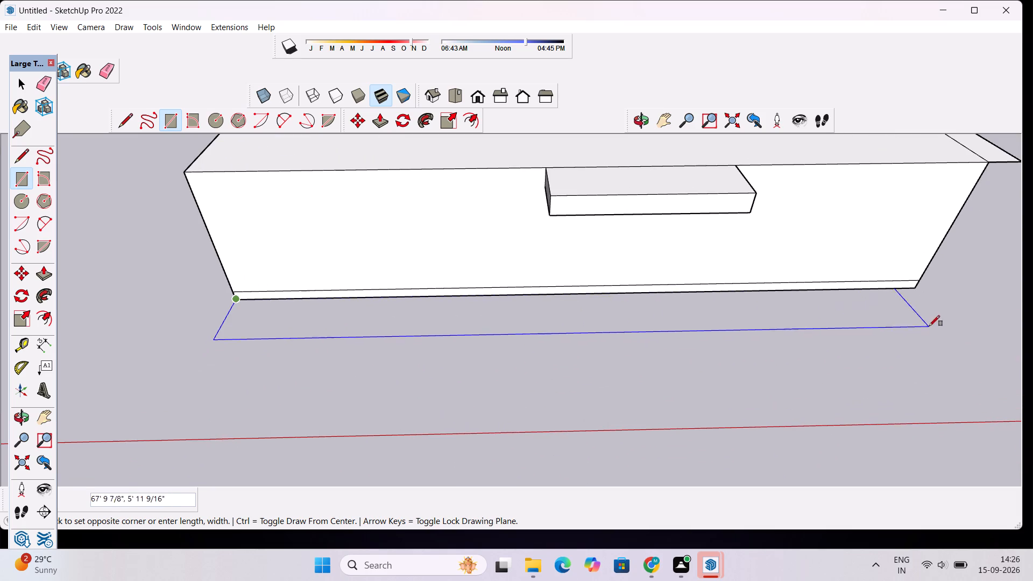
left_click(971, 362)
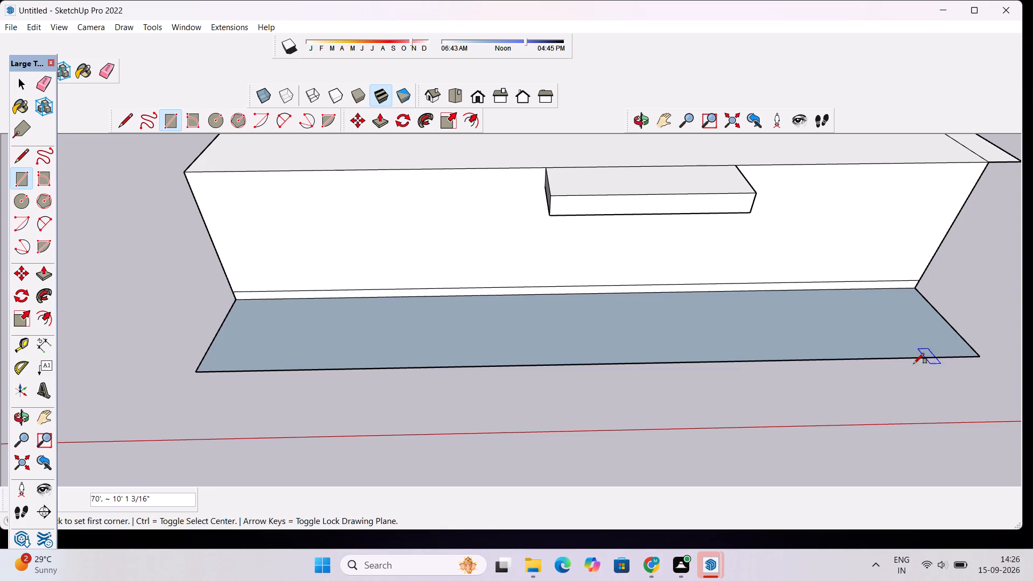
Push/Pull the 70' rectangle in front of the block by 0.5".
key("space")
left_click(613, 360)
key("p")
left_click(613, 355)
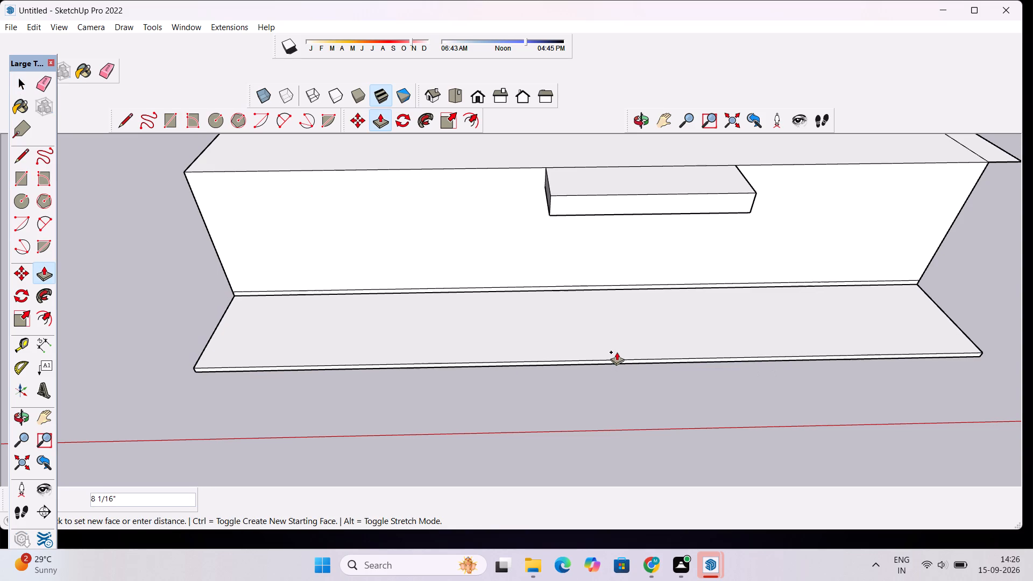
type("0.5\"")
key("Return")
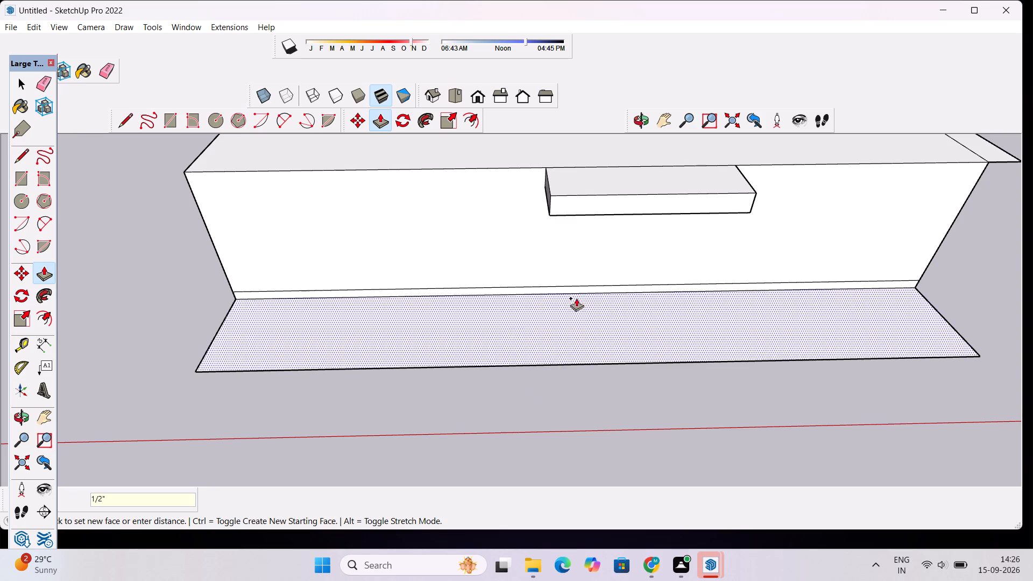
Examine the front strip at the block's base and the canopy above it from several angles.
left_click(643, 124)
left_click_drag(443, 321, 472, 332)
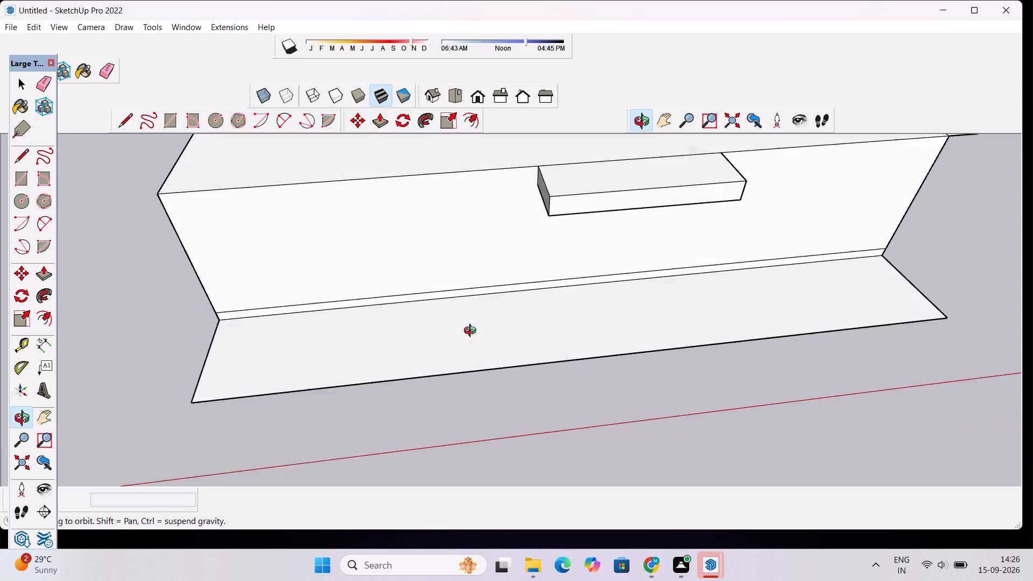
left_click_drag(472, 332, 430, 266)
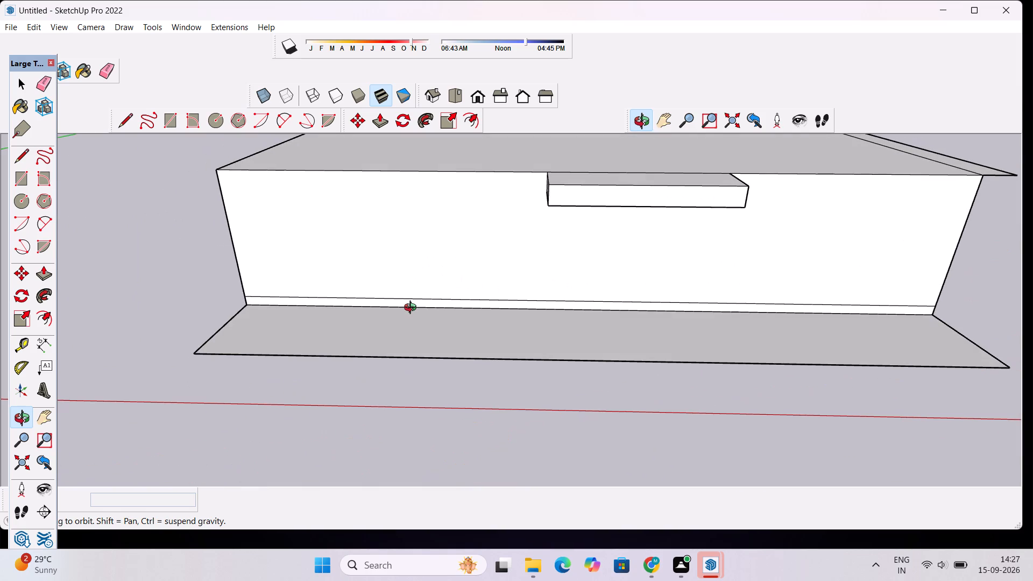
left_click_drag(416, 301, 469, 324, "shift")
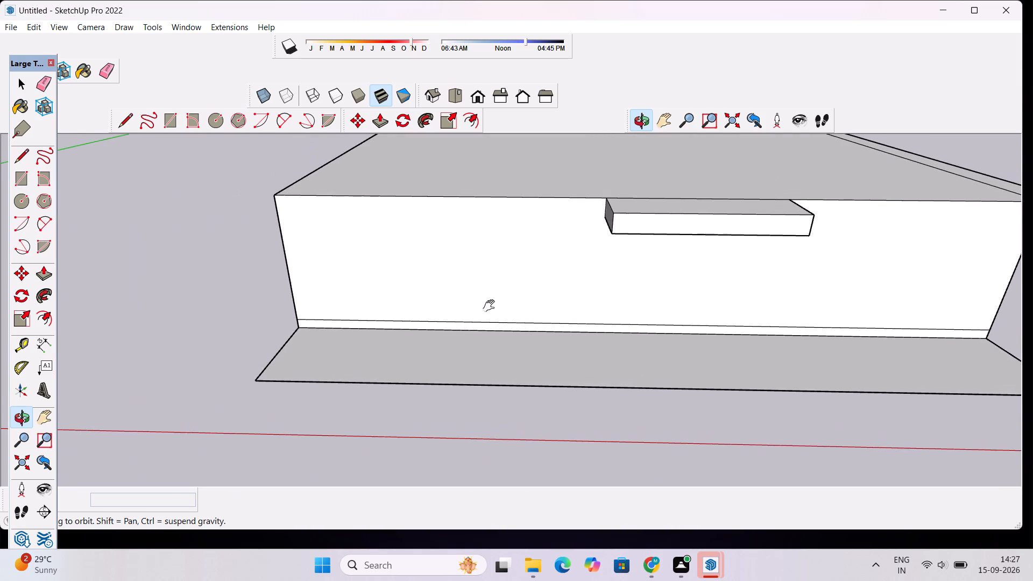
scroll(496, 282, "down", 3)
scroll(499, 281, "up", 1)
left_click_drag(571, 293, 647, 314)
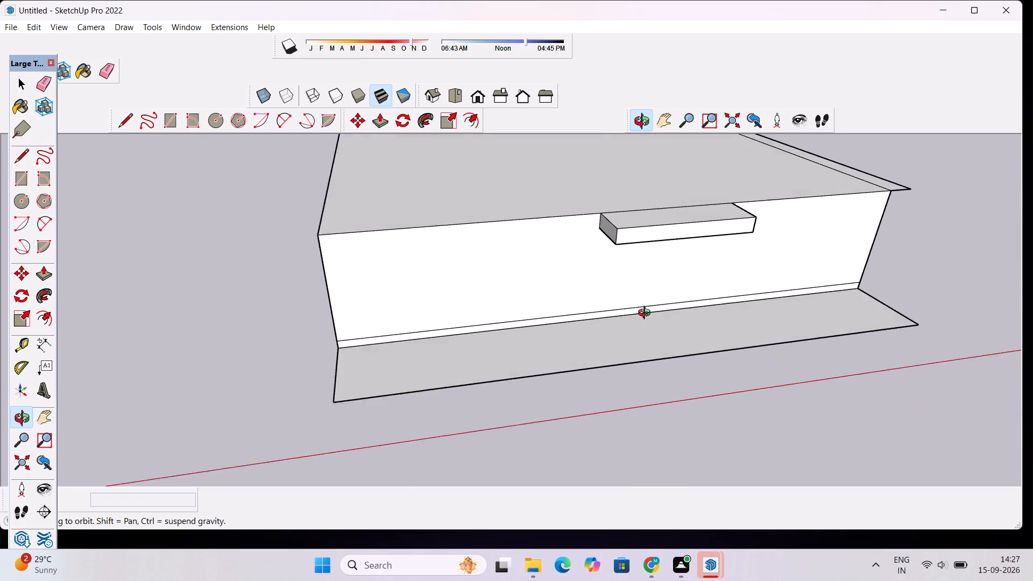
left_click_drag(647, 314, 664, 322)
scroll(632, 271, "down", 4)
left_click_drag(701, 276, 653, 281)
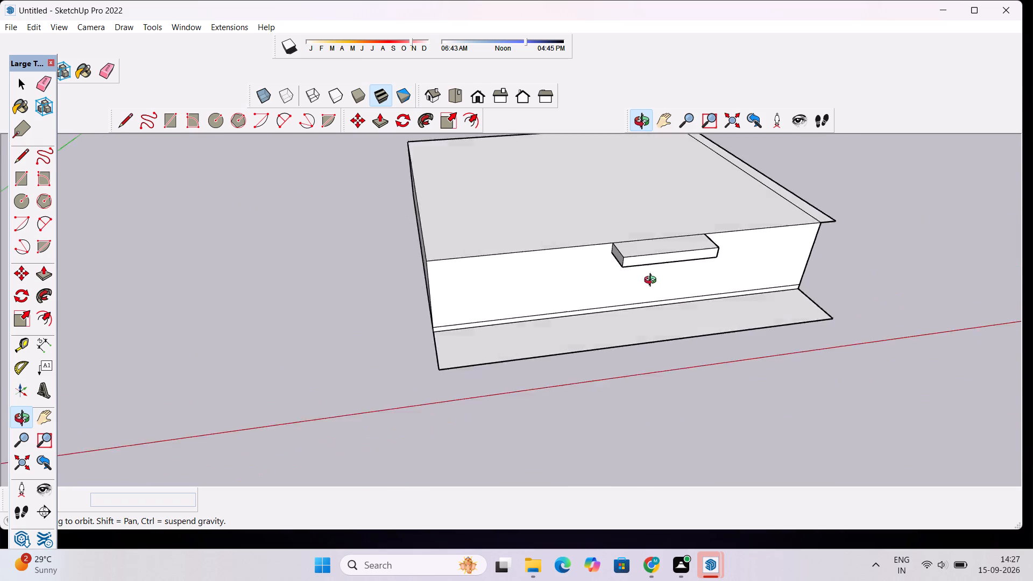
left_click_drag(653, 281, 553, 240)
scroll(547, 270, "down", 2)
left_click_drag(584, 294, 619, 297)
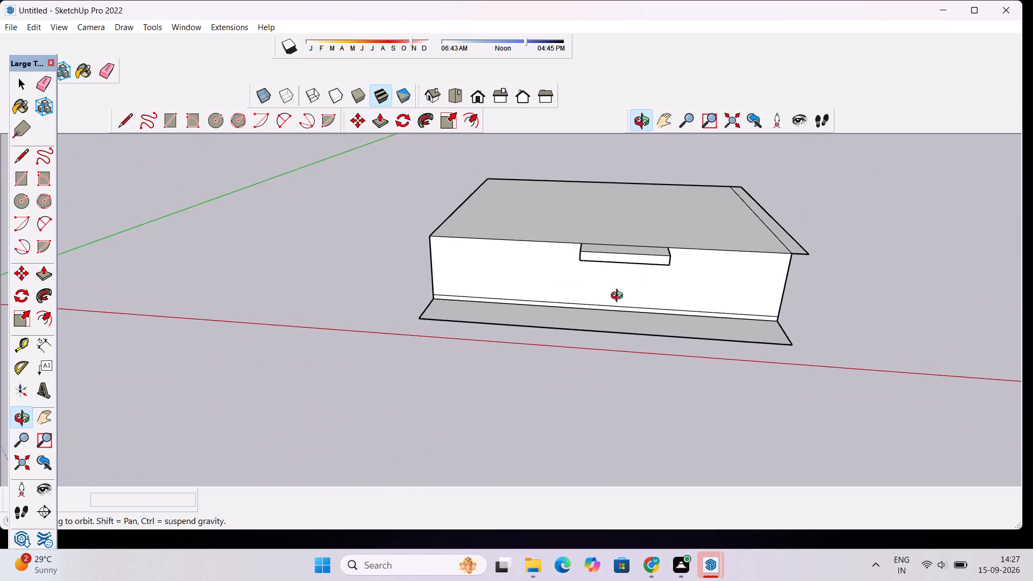
left_click_drag(619, 297, 757, 297)
Draw a line from the canopy's lower front-left corner down to the front strip's outer left corner.
key("l")
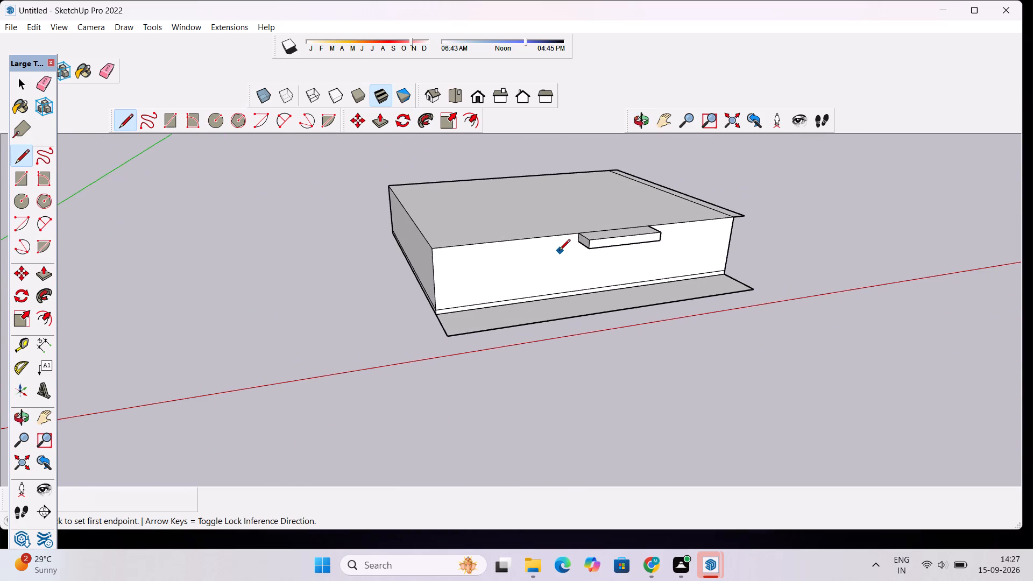
scroll(564, 252, "up", 5)
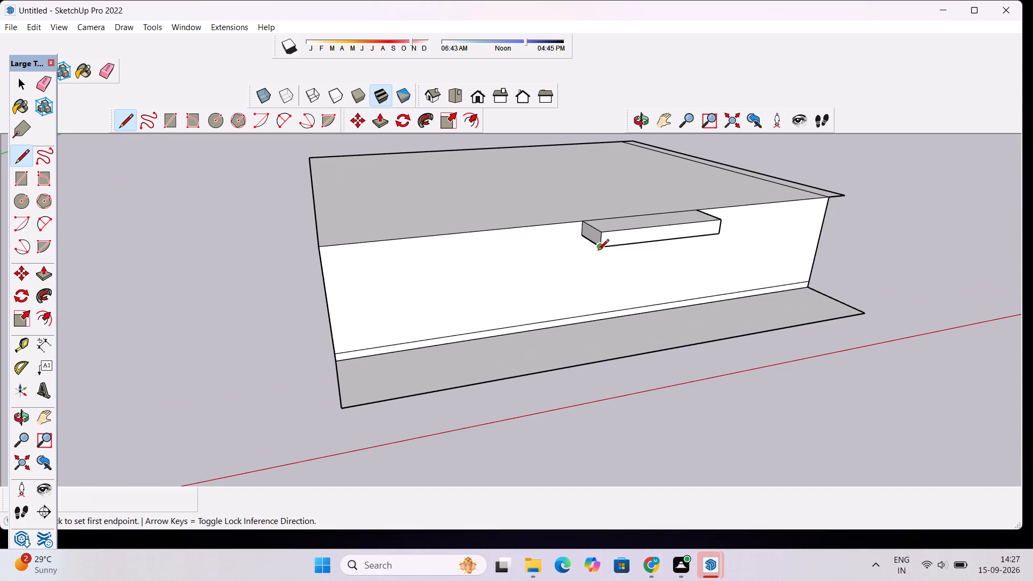
left_click(600, 249)
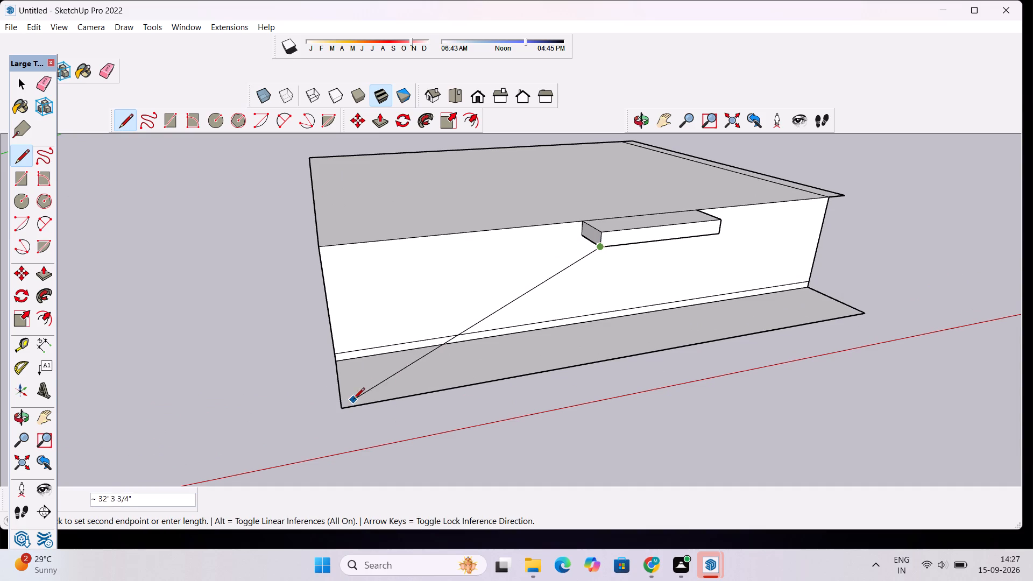
left_click(346, 406)
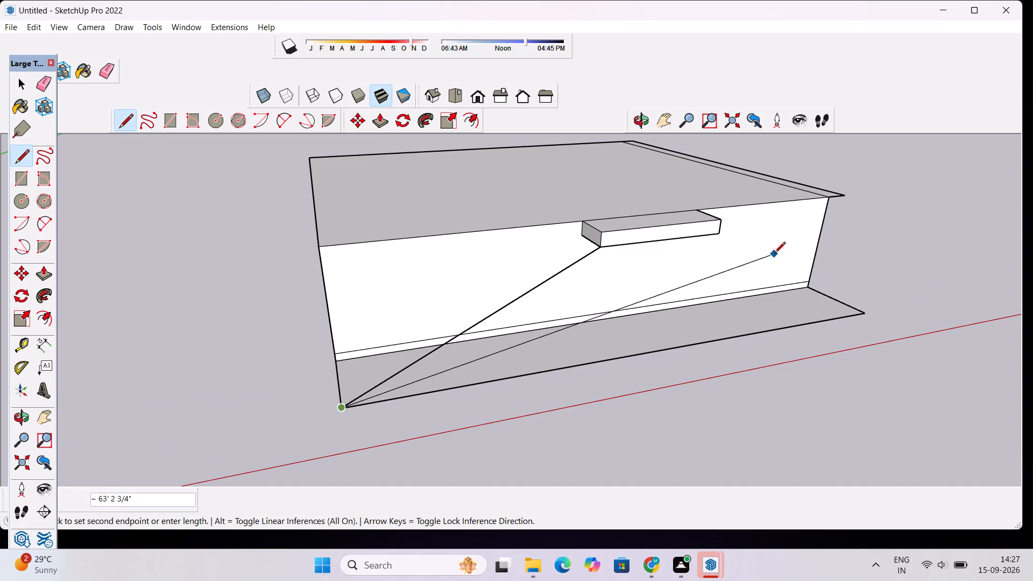
key("space")
Draw a line about 26' 1" long from the canopy's lower front-right corner to the front strip's outer right corner.
key("l")
scroll(943, 253, "up", 5)
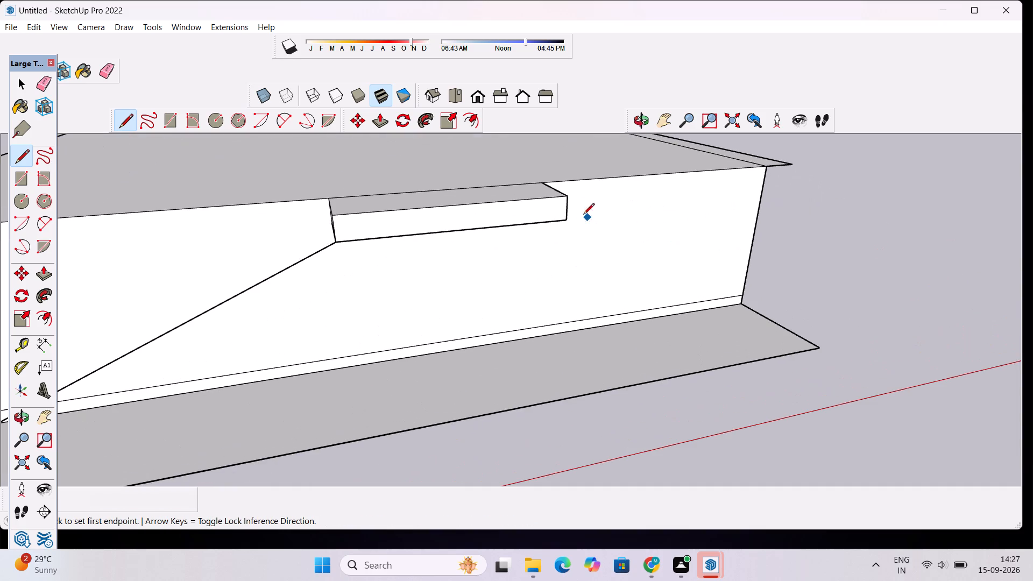
left_click(563, 222)
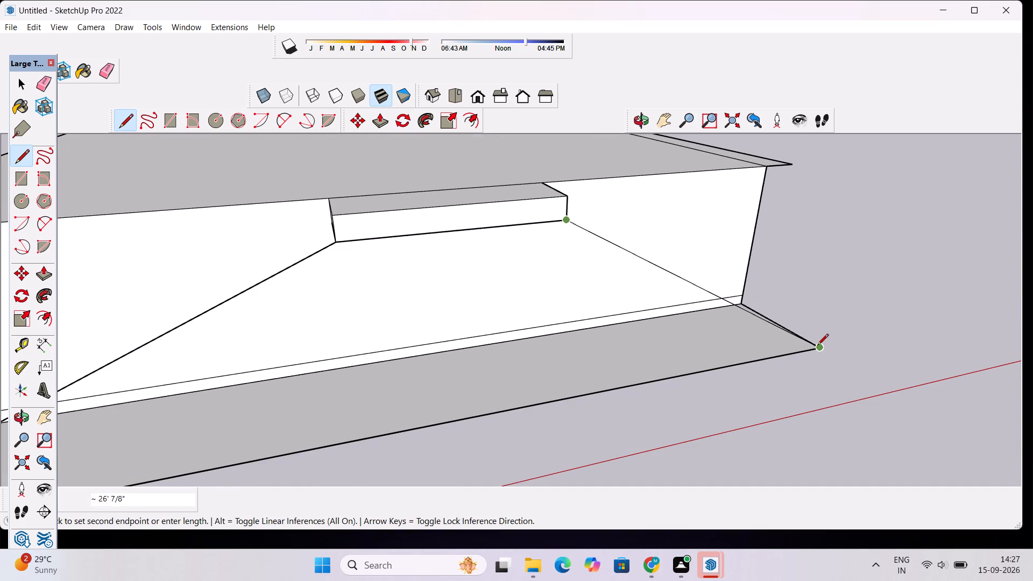
left_click(817, 346)
key("space")
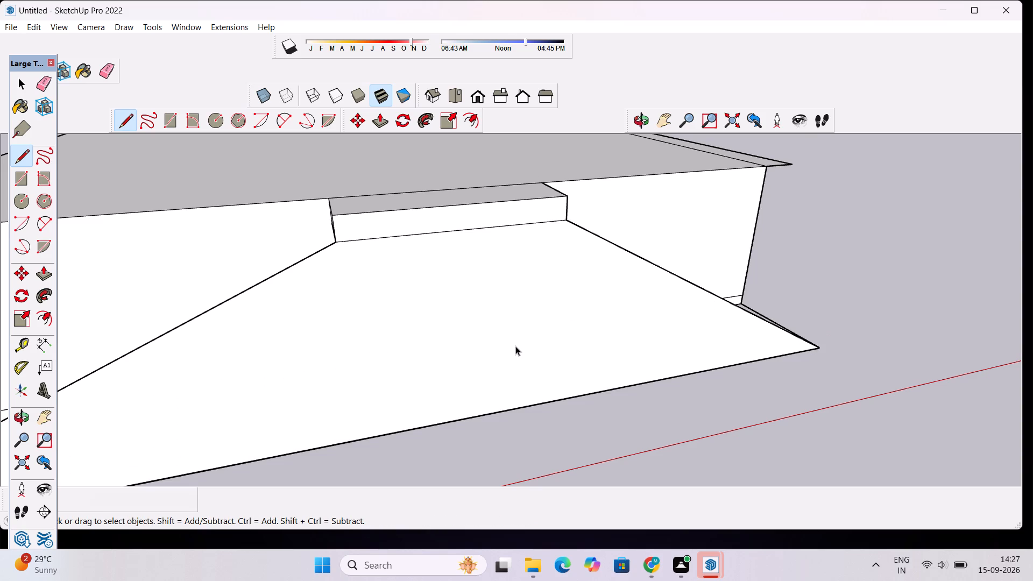
Delete the sloping face between the canopy's lower front edge and the front strip's outer edge, keeping its border lines.
left_click(515, 346)
key("Delete")
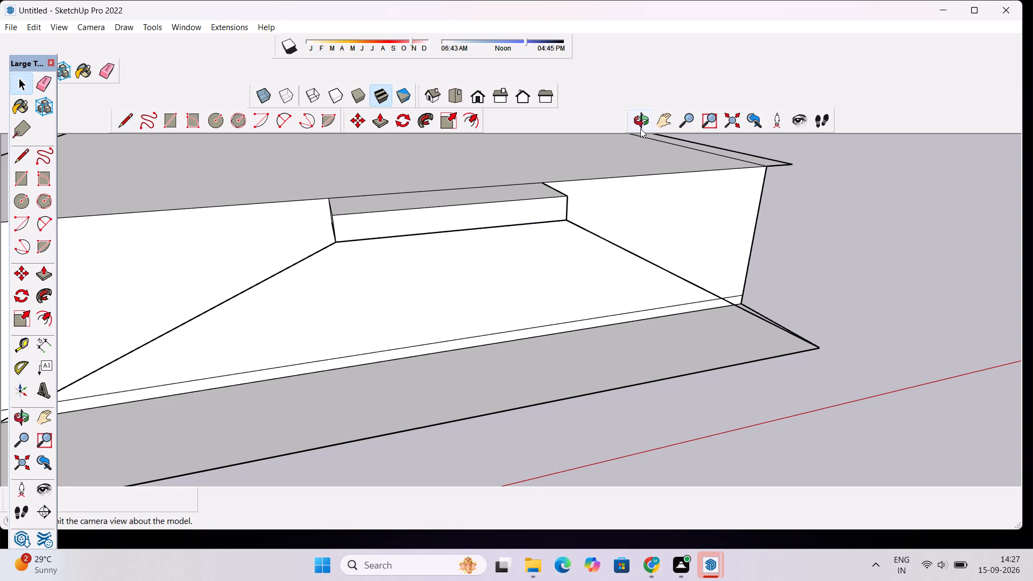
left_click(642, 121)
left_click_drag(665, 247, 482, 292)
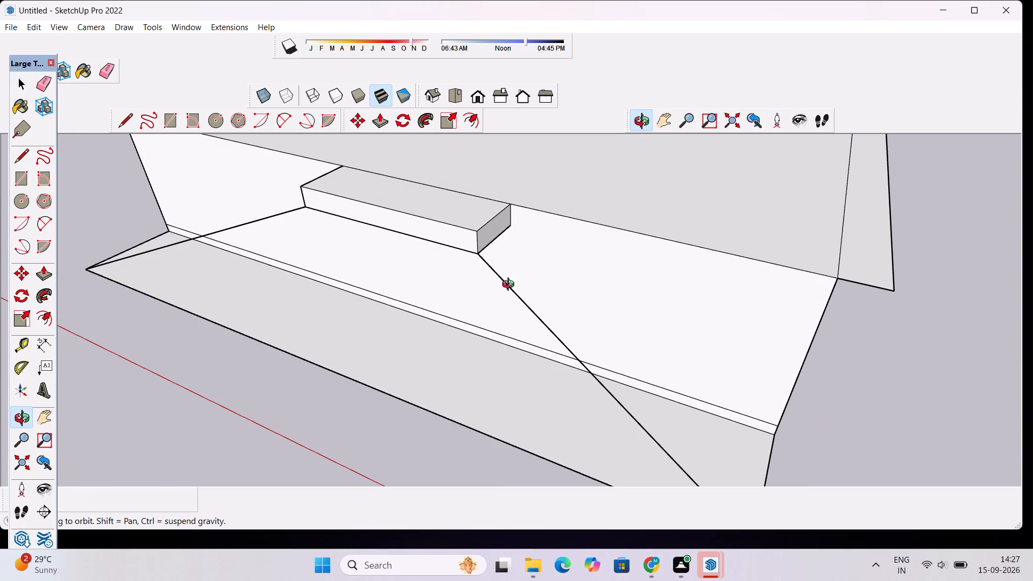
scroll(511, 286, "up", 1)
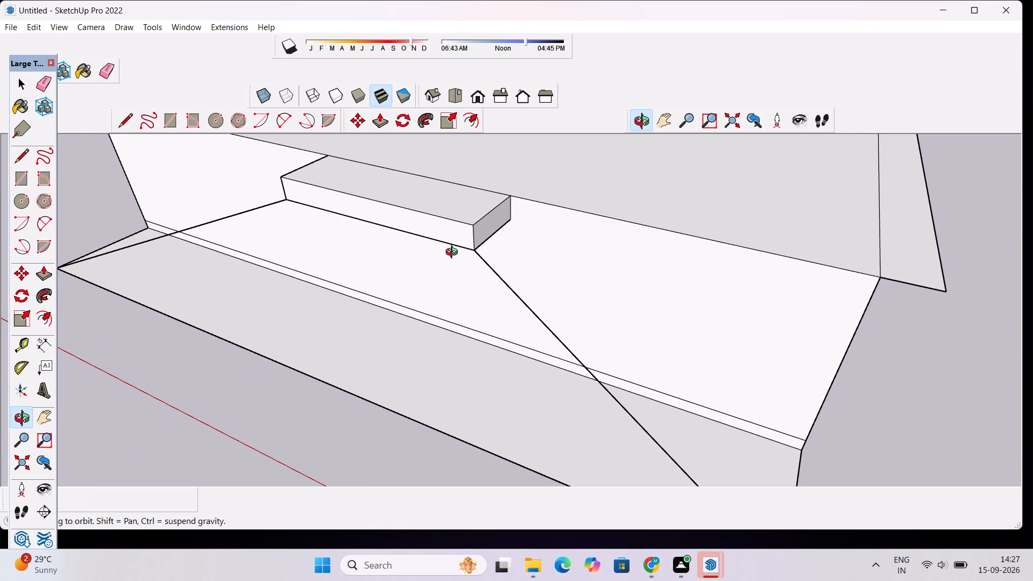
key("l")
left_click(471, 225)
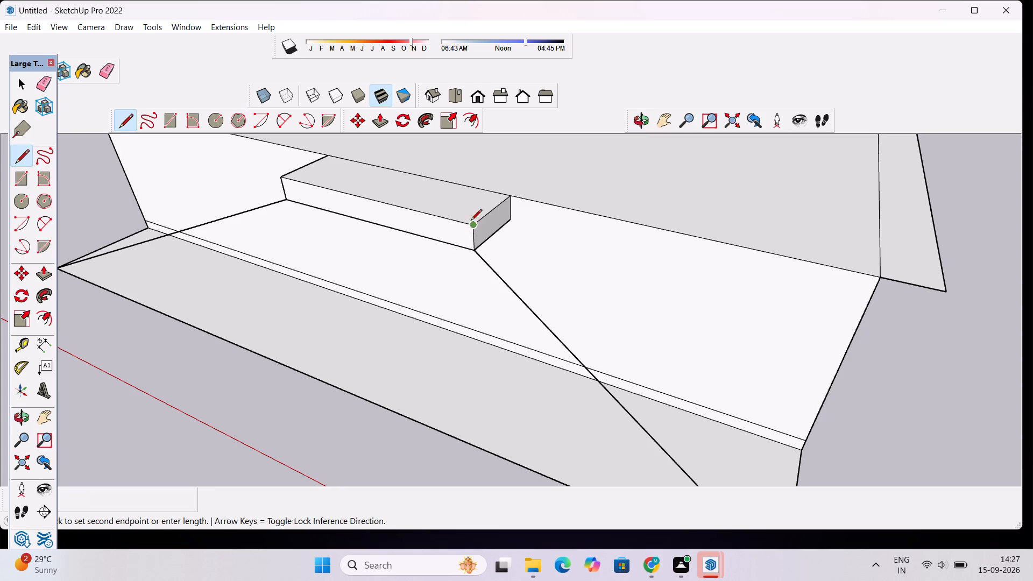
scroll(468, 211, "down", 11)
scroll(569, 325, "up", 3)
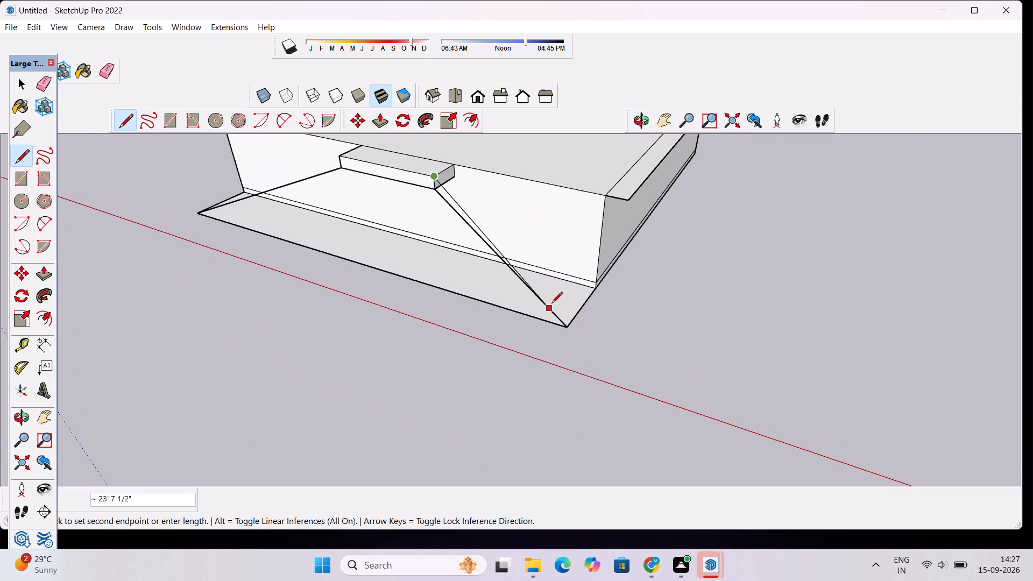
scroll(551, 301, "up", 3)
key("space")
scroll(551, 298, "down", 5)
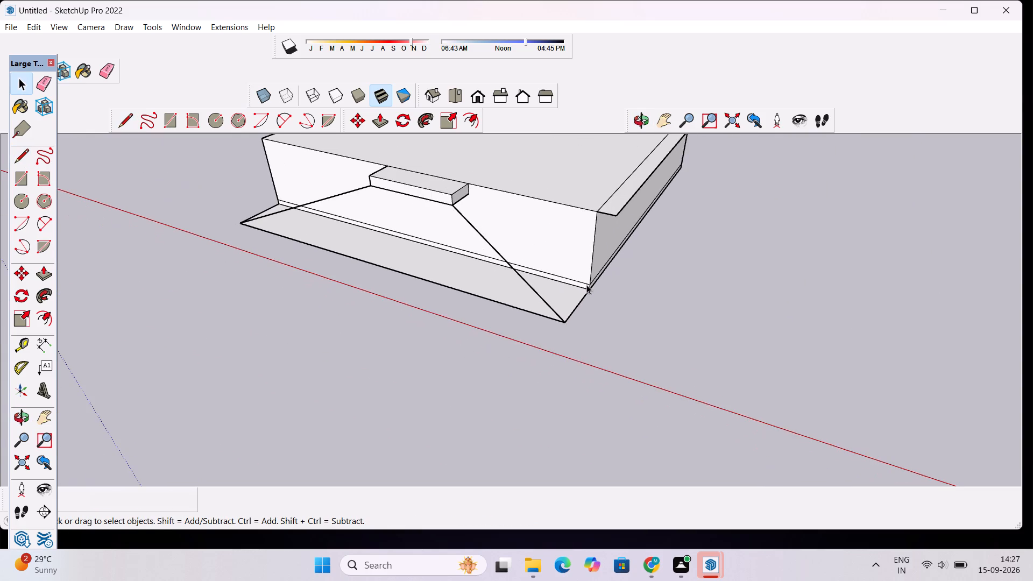
Examine the canopy, the front strip and the two sloping lines between them from the front and sides.
left_click(640, 119)
left_click_drag(512, 249, 718, 235)
scroll(718, 235, "down", 3)
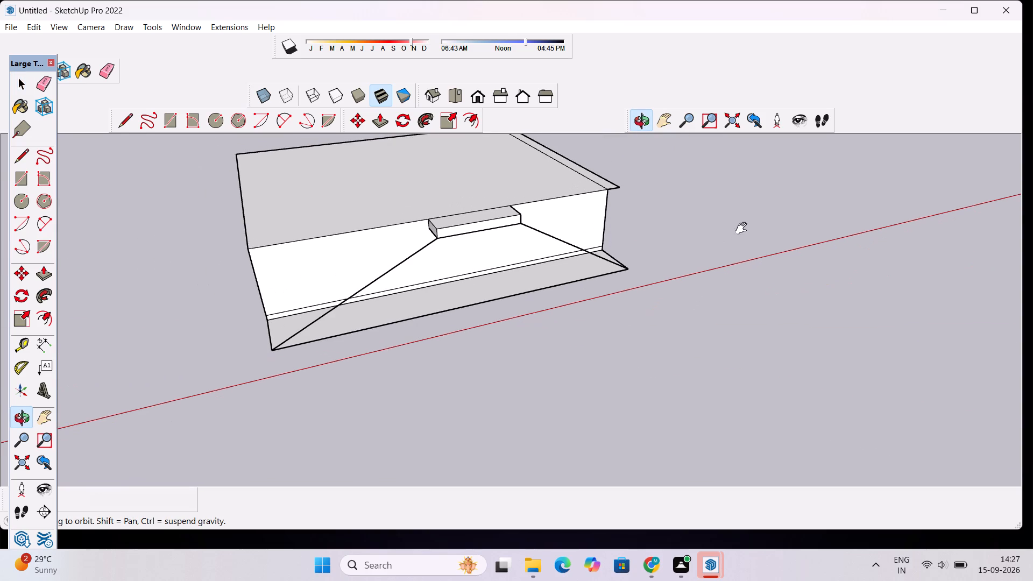
left_click_drag(743, 227, 719, 236, "shift")
left_click_drag(730, 280, 643, 281)
scroll(474, 235, "down", 3)
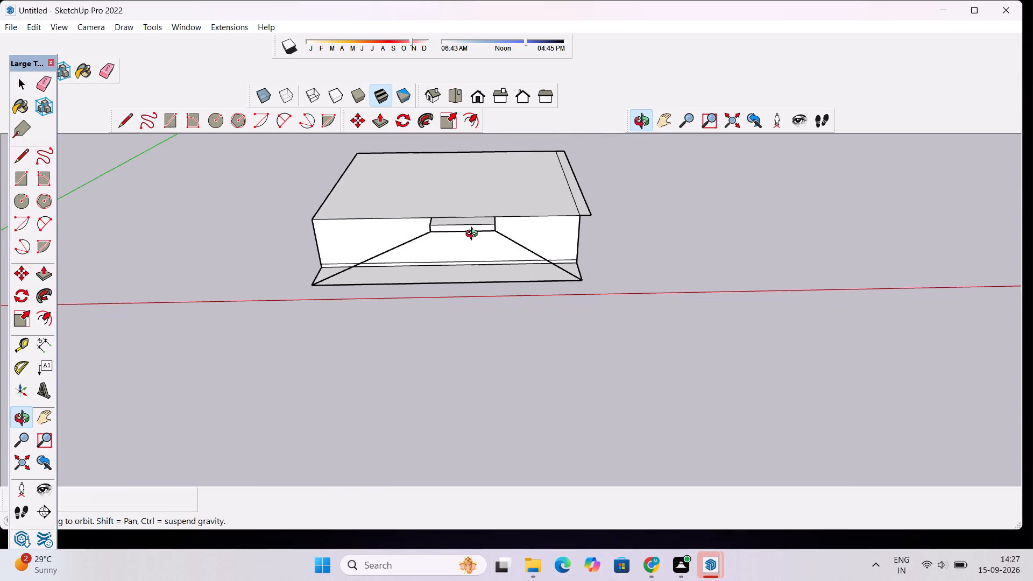
left_click_drag(437, 233, 522, 261, "shift")
scroll(522, 261, "up", 4, "shift")
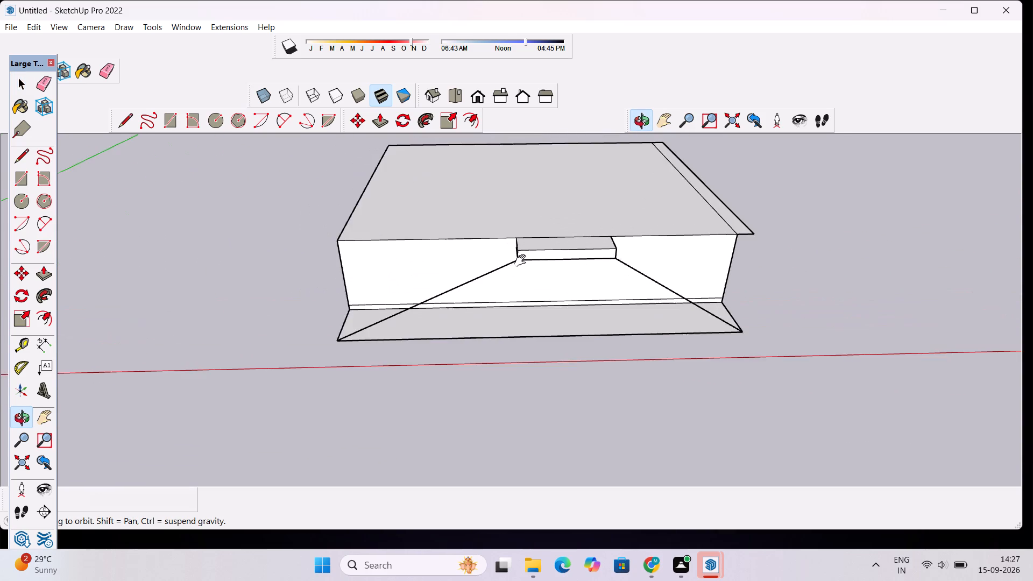
scroll(533, 259, "up", 4, "shift")
left_click_drag(533, 259, 696, 264, "shift")
left_click_drag(464, 345, 534, 335, "shift")
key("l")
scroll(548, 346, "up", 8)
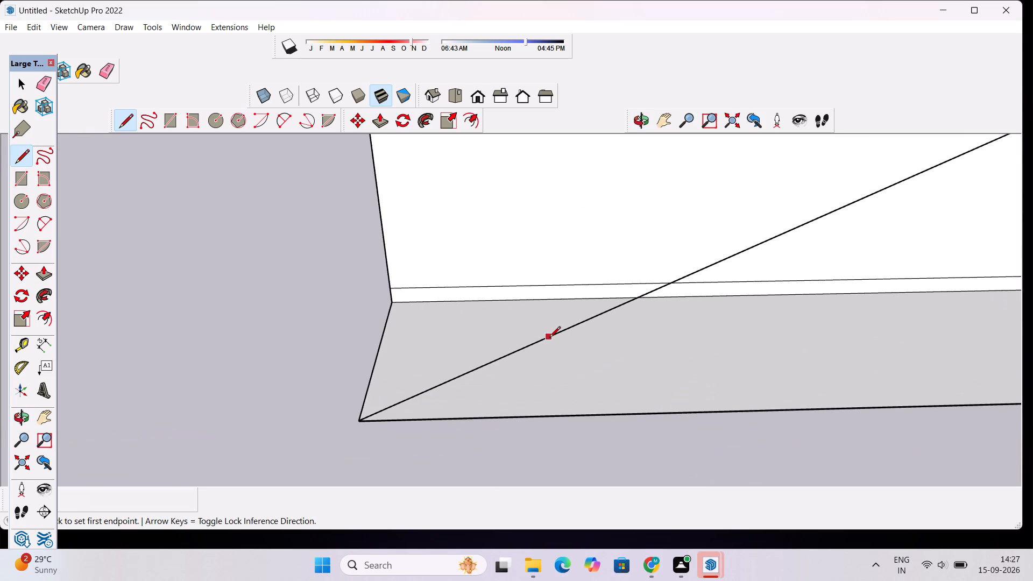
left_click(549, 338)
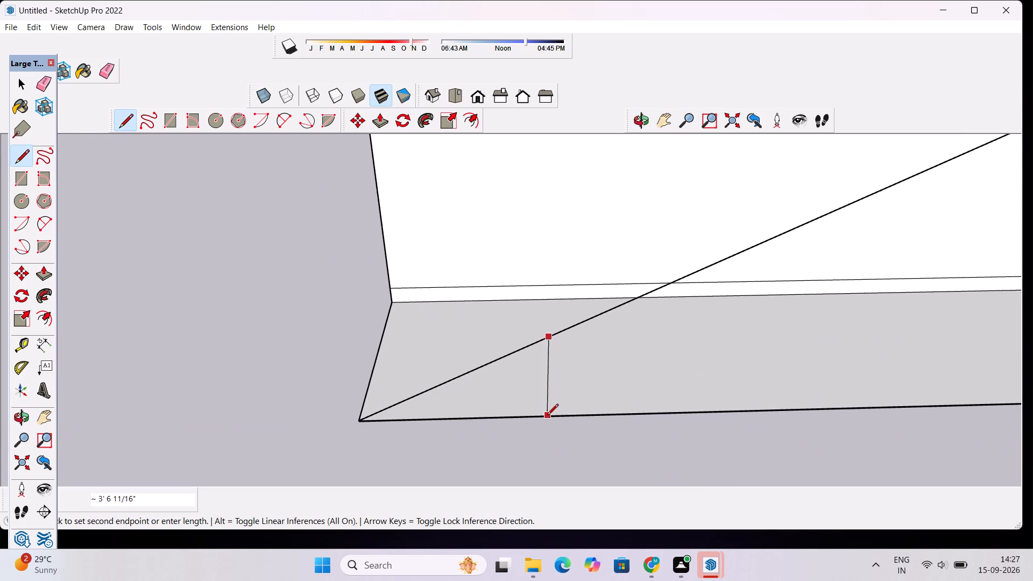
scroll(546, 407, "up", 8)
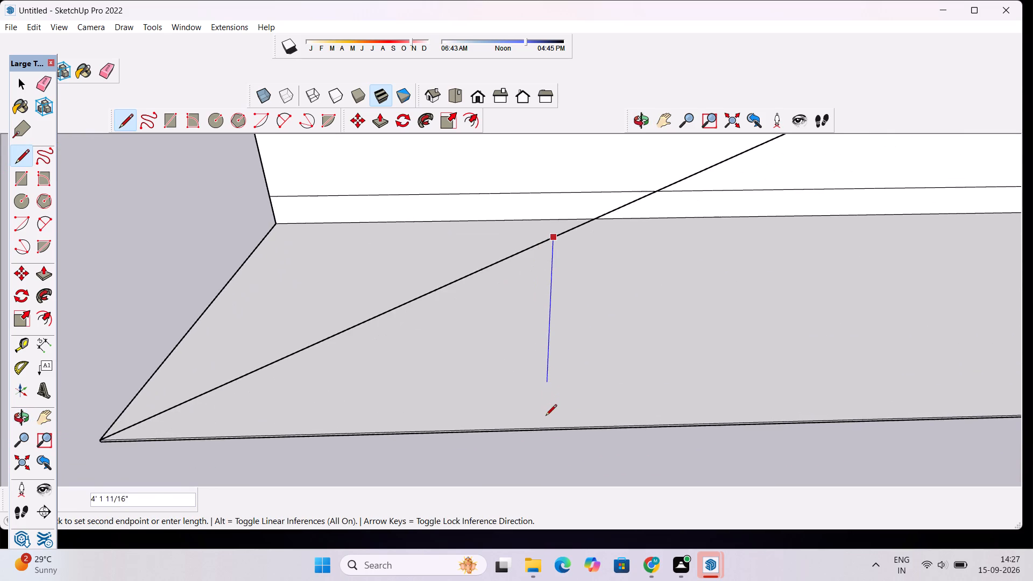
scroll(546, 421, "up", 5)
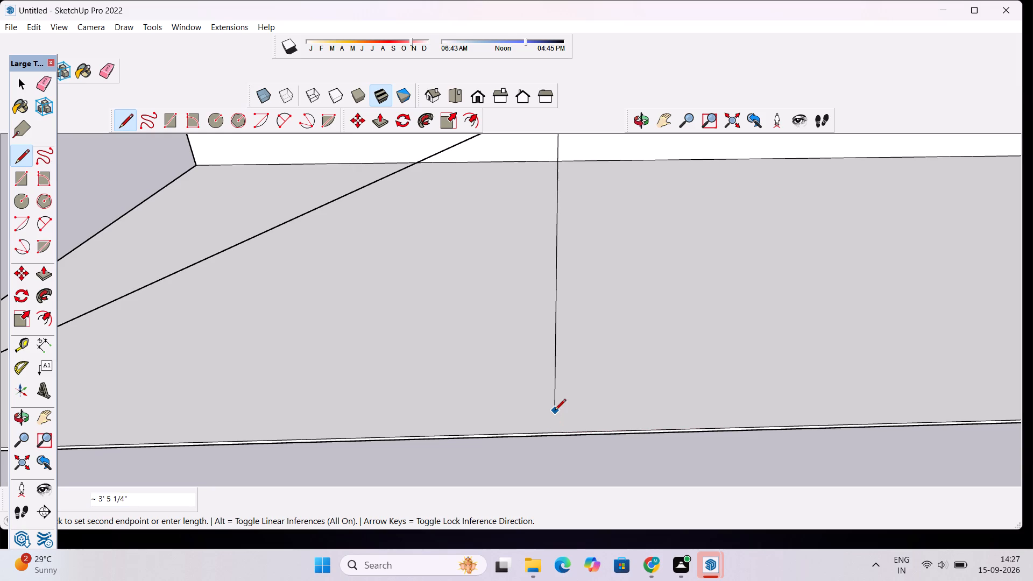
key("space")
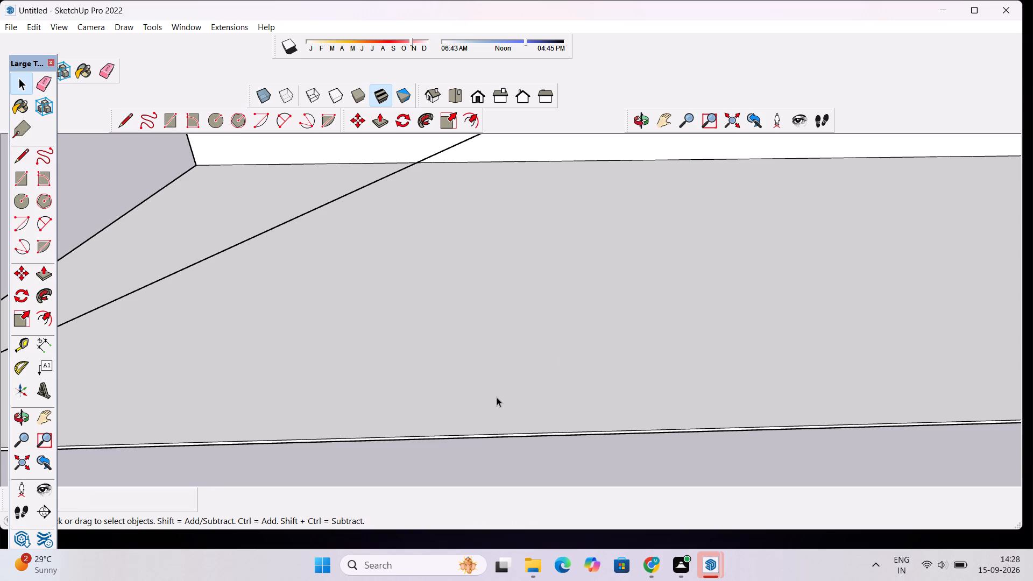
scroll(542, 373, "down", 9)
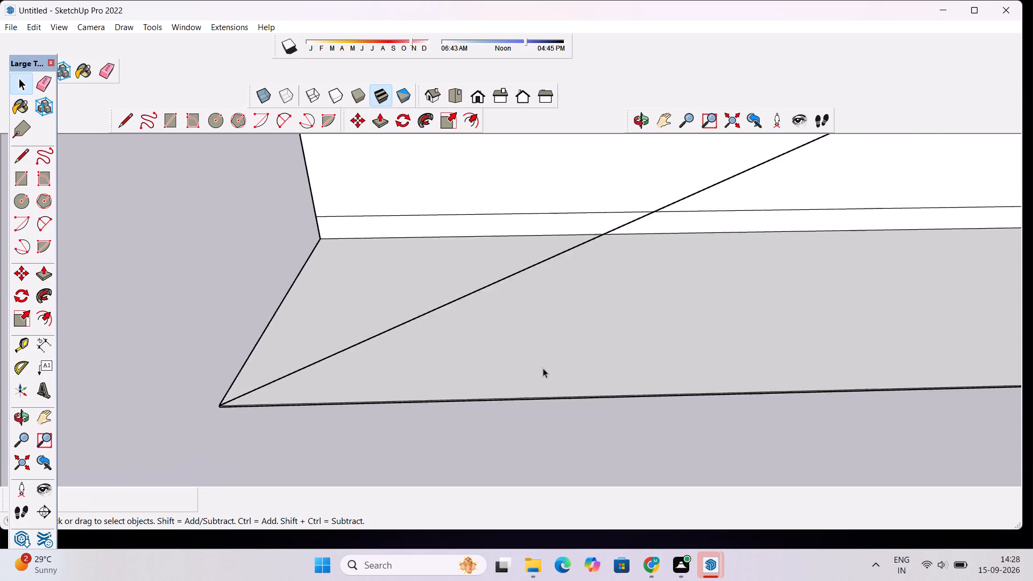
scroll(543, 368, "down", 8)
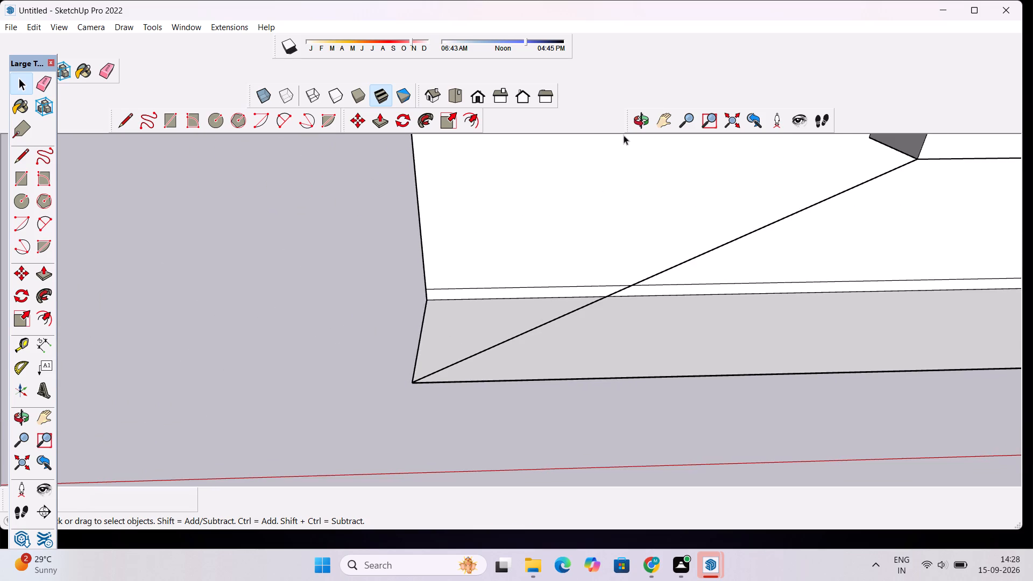
Push/Pull the block's large top face upward 26' as a new starting face, keeping the edge at the existing roof level.
left_click(660, 117)
scroll(631, 227, "down", 2)
left_click_drag(642, 217, 604, 281, "shift")
scroll(588, 291, "down", 10, "shift")
left_click_drag(710, 242, 567, 322, "shift")
scroll(581, 313, "up", 1, "shift")
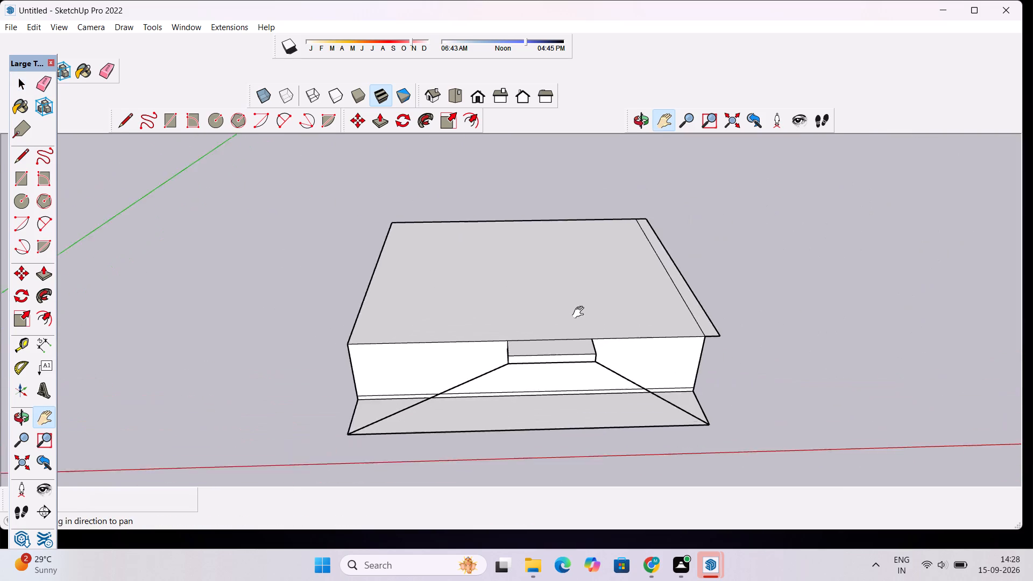
scroll(581, 313, "up", 3, "shift")
left_click_drag(581, 313, 581, 328, "shift")
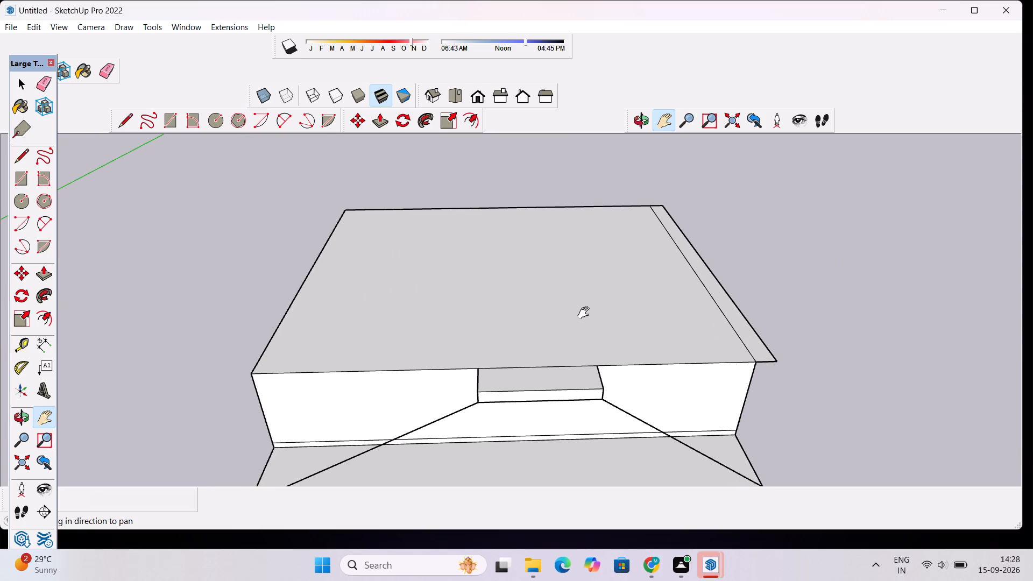
scroll(586, 313, "up", 3)
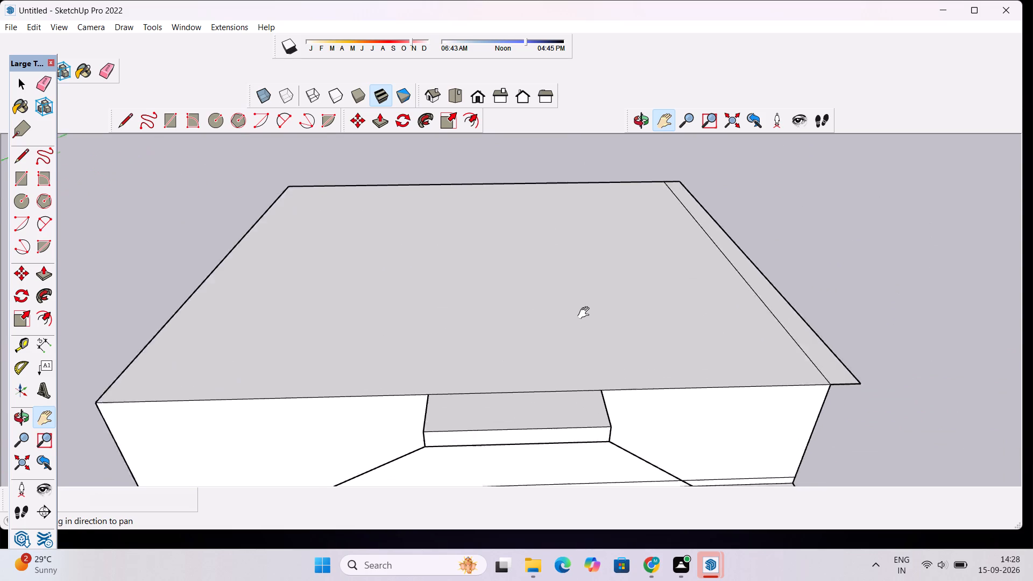
scroll(586, 313, "up", 1)
scroll(586, 313, "down", 4)
key("space")
left_click(585, 322)
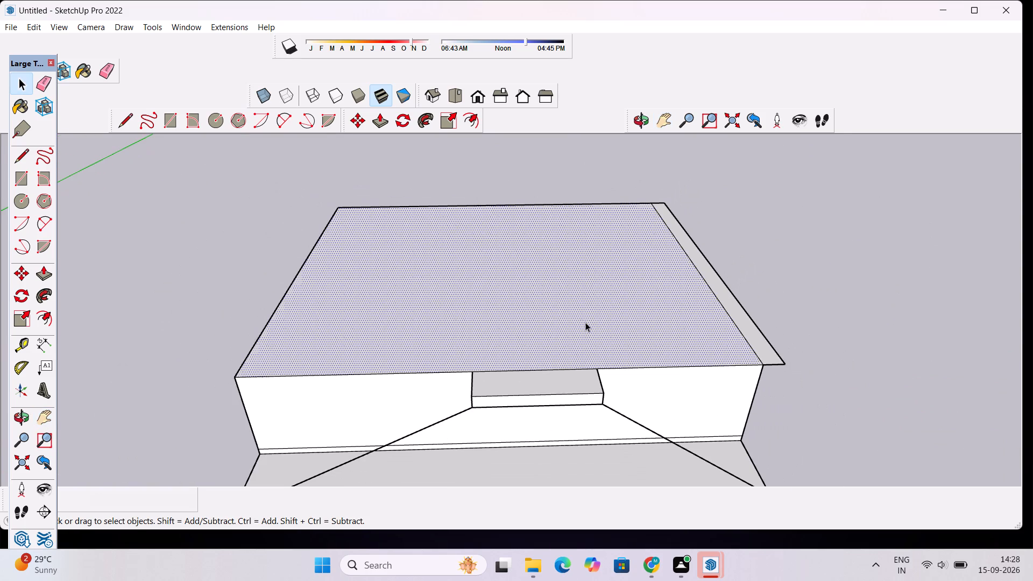
key("p")
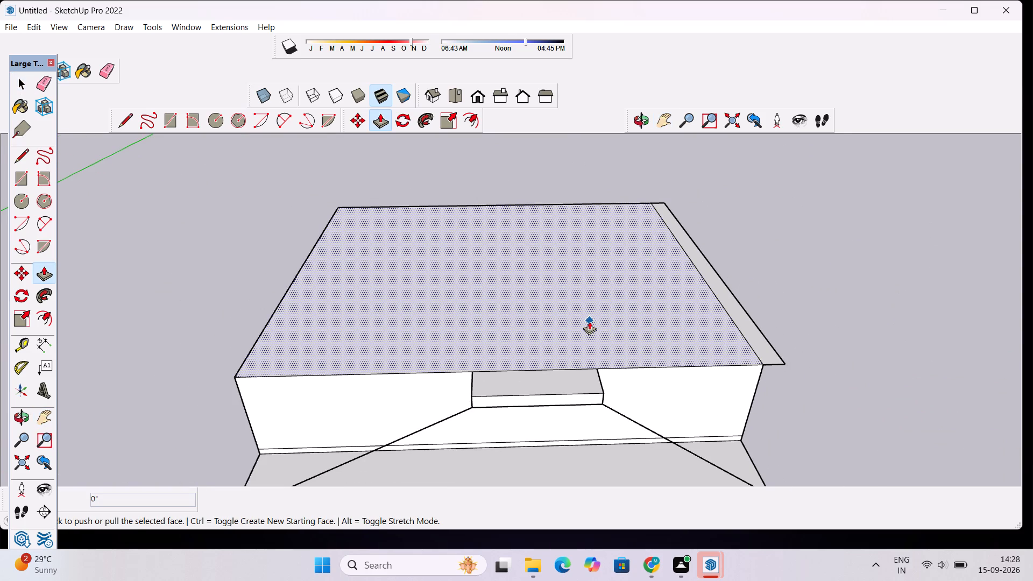
left_click(589, 320)
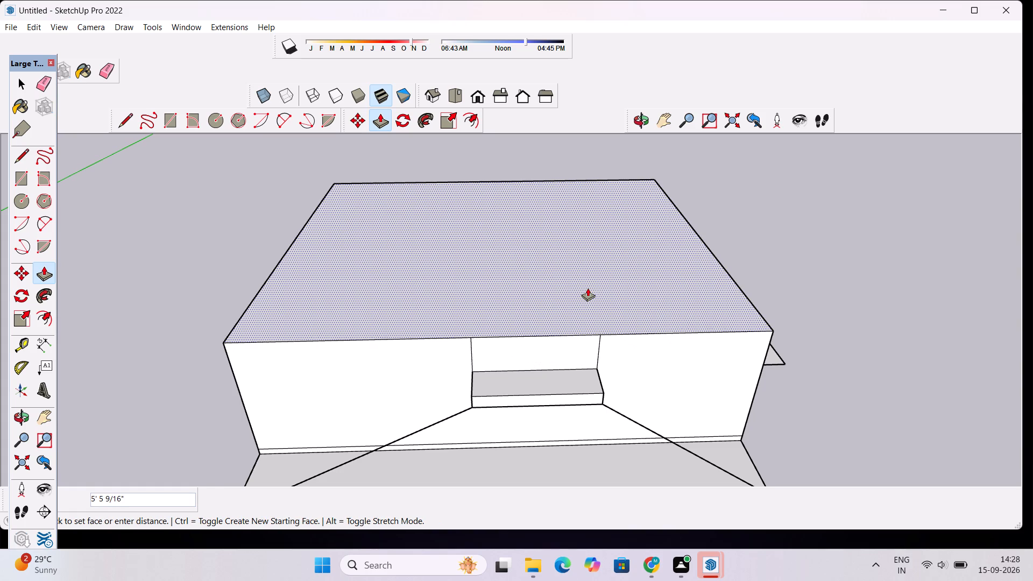
scroll(594, 280, "down", 1)
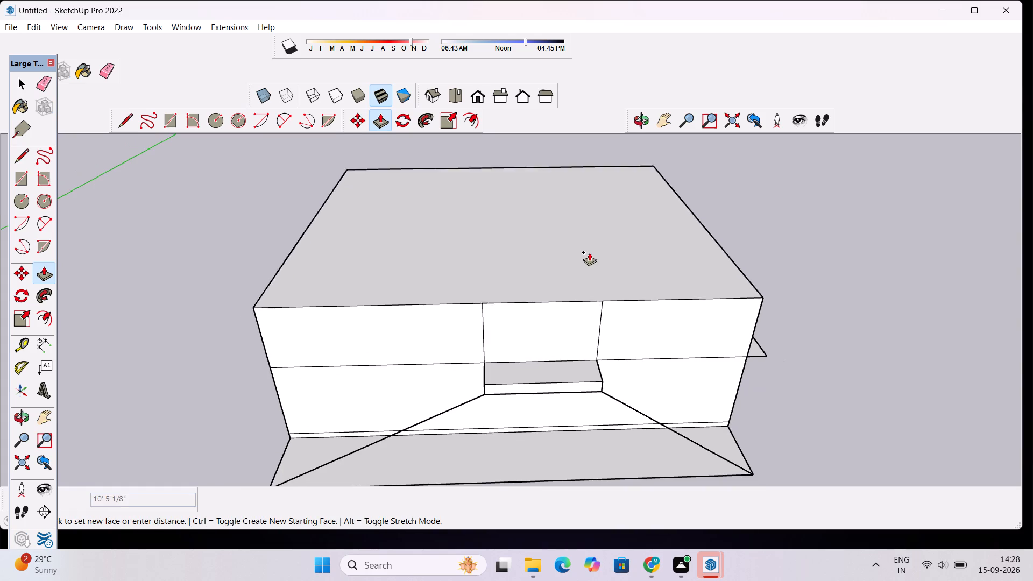
scroll(589, 249, "down", 7)
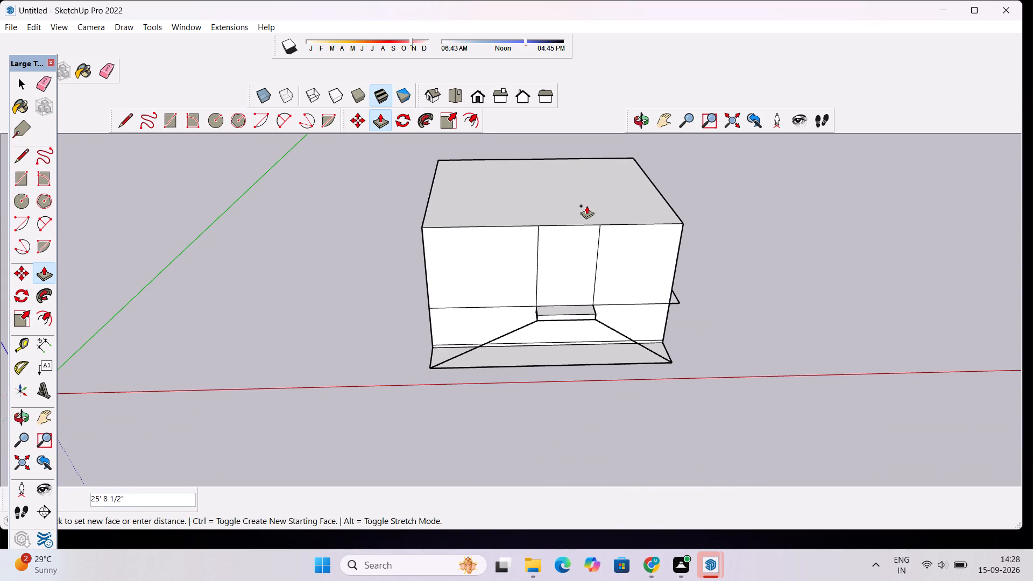
scroll(586, 206, "up", 2)
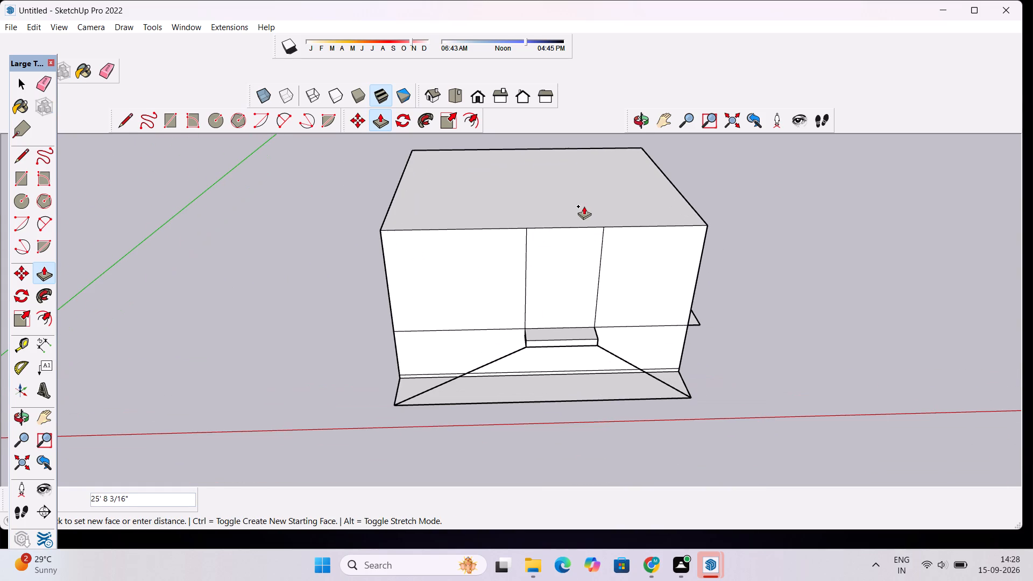
type("26'")
key("Return")
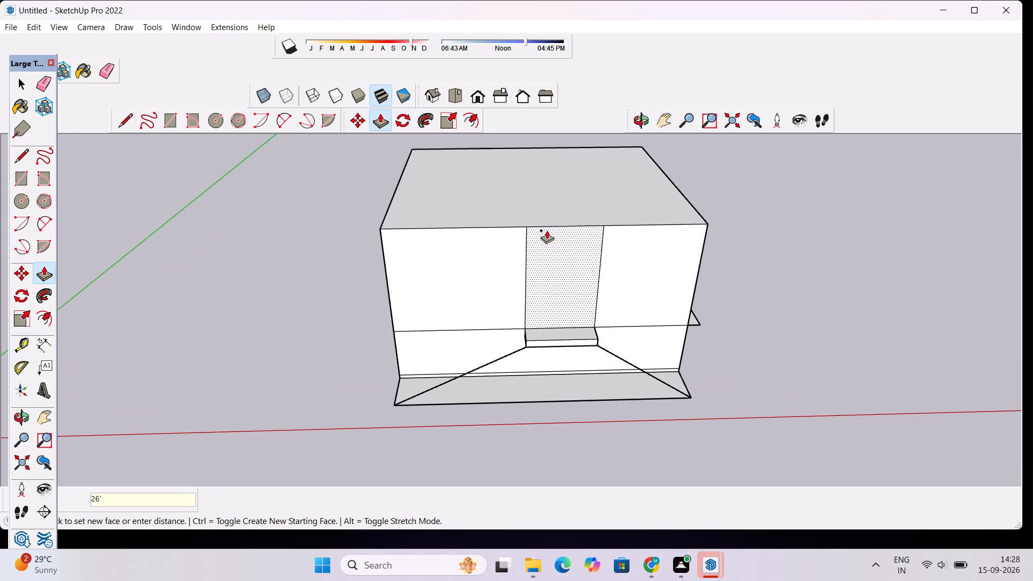
Erase the two vertical lines on the upper front wall above the canopy.
key("e")
left_click_drag(621, 259, 567, 268)
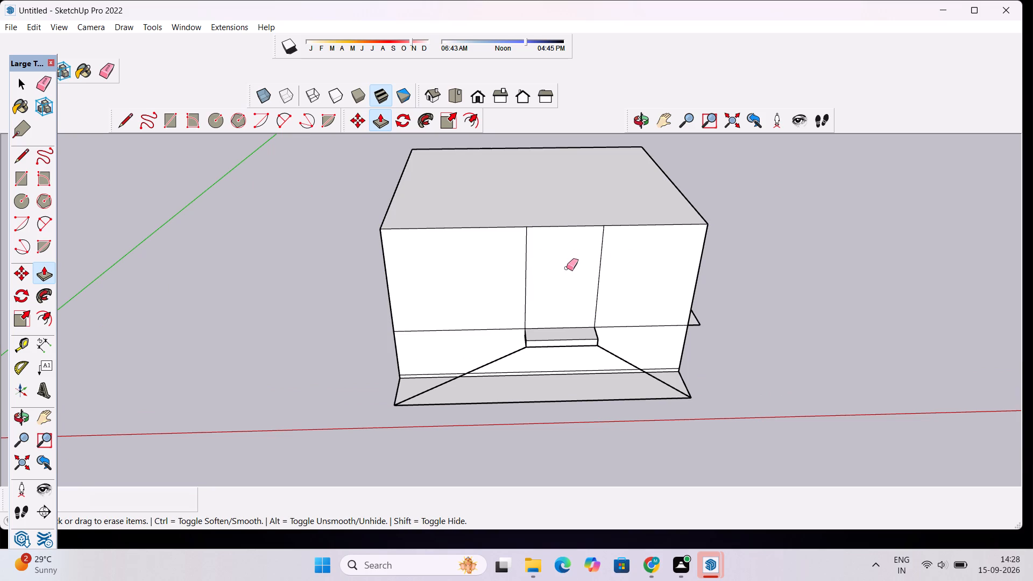
left_click_drag(567, 268, 516, 275)
left_click_drag(617, 265, 579, 275)
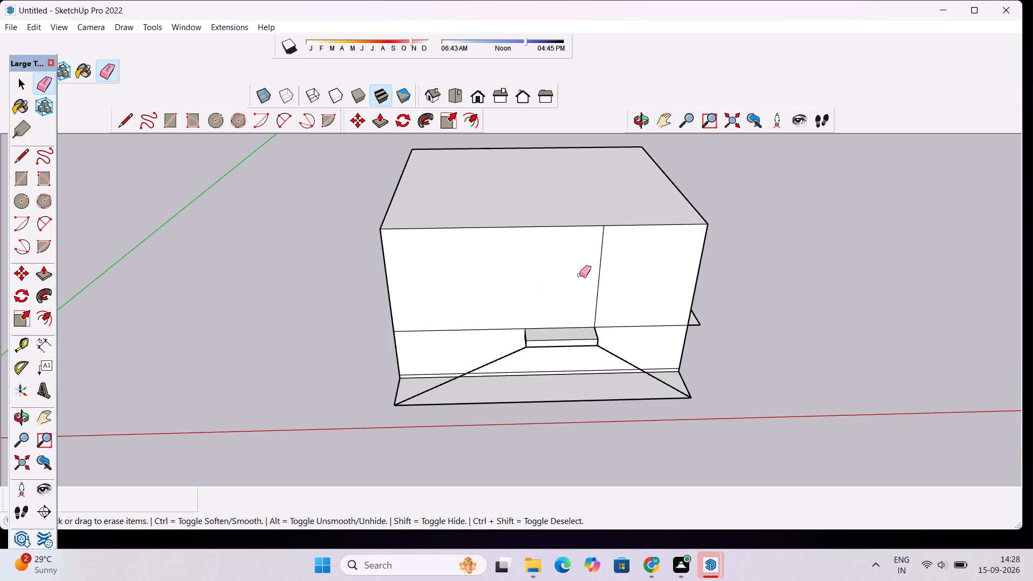
scroll(679, 212, "up", 4)
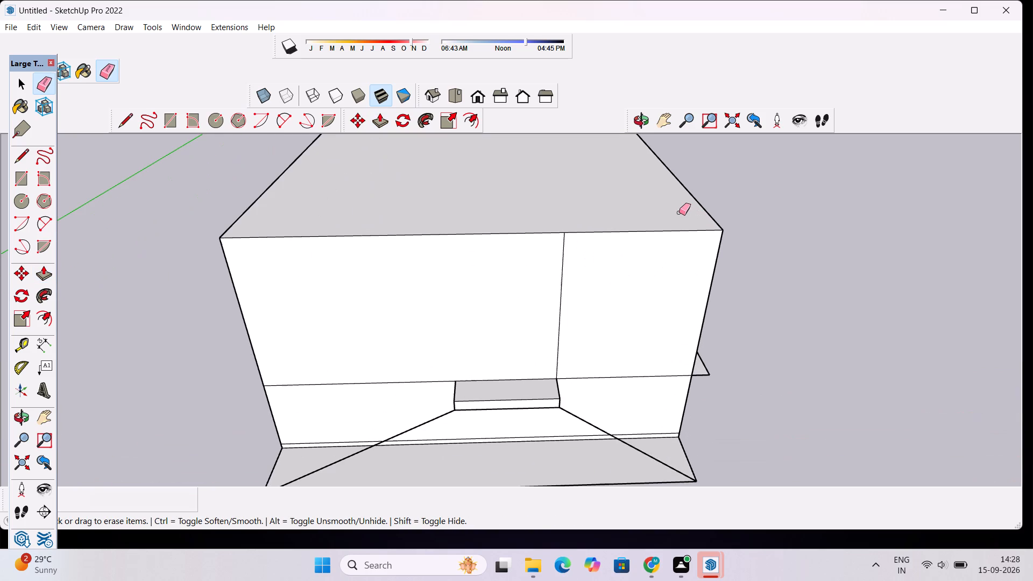
scroll(617, 245, "up", 4)
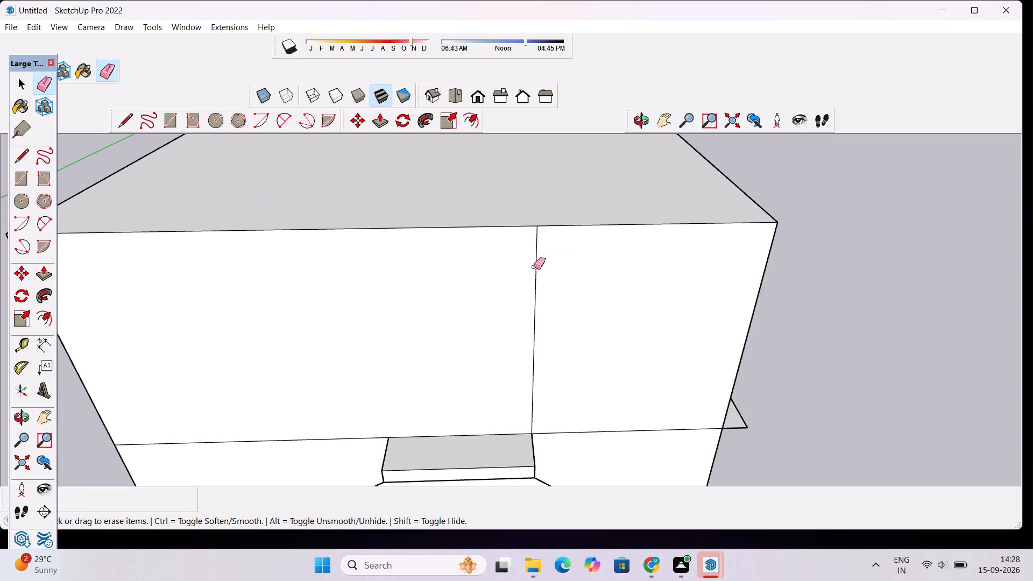
left_click(536, 264)
Examine the heightened block, its side roof strip and the front canopy from several angles.
left_click(636, 121)
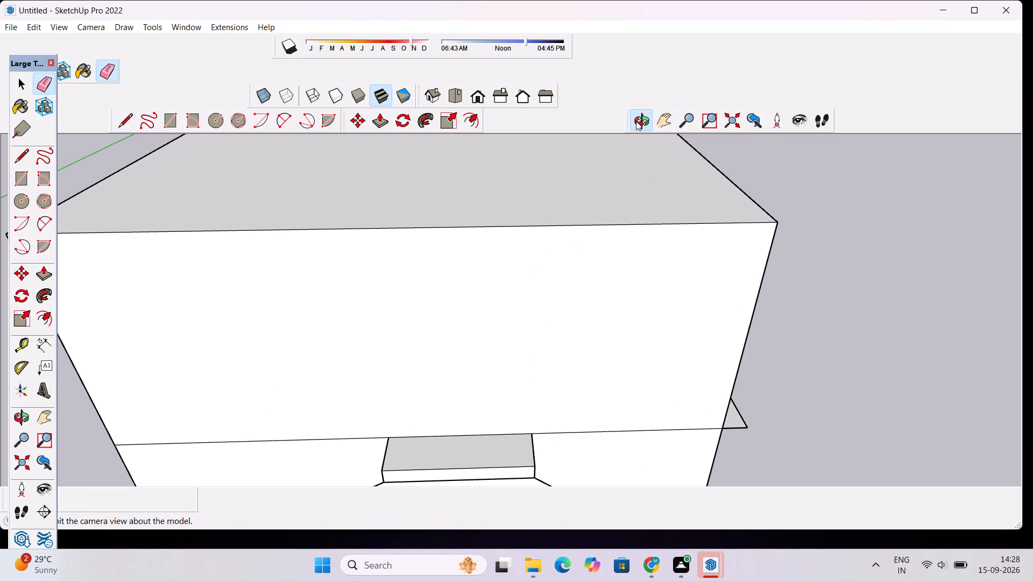
left_click_drag(714, 233, 507, 232)
scroll(505, 230, "down", 5)
left_click_drag(475, 321, 517, 324)
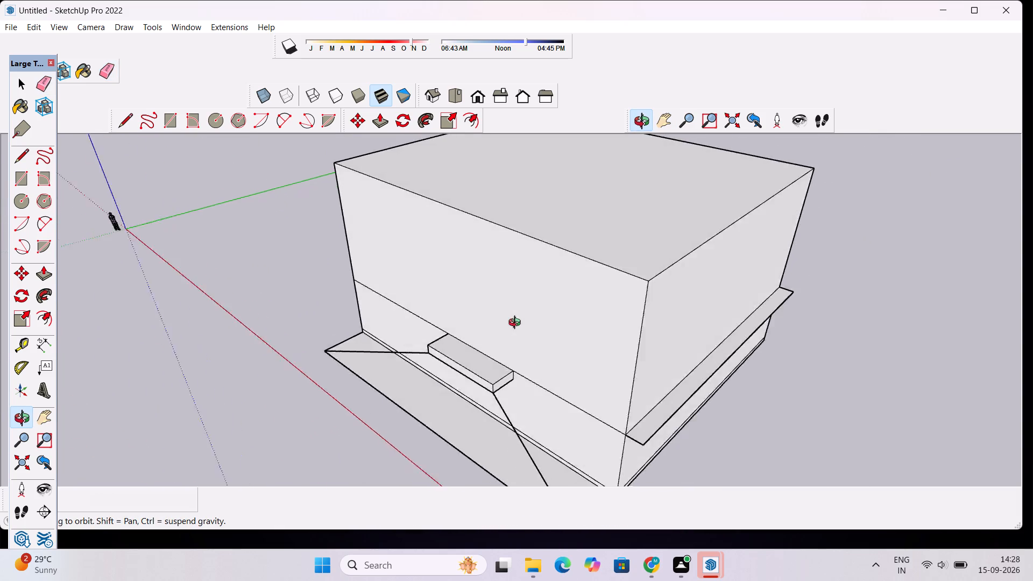
left_click_drag(517, 324, 589, 279)
scroll(595, 266, "down", 5)
left_click_drag(770, 263, 592, 274)
scroll(578, 265, "down", 5)
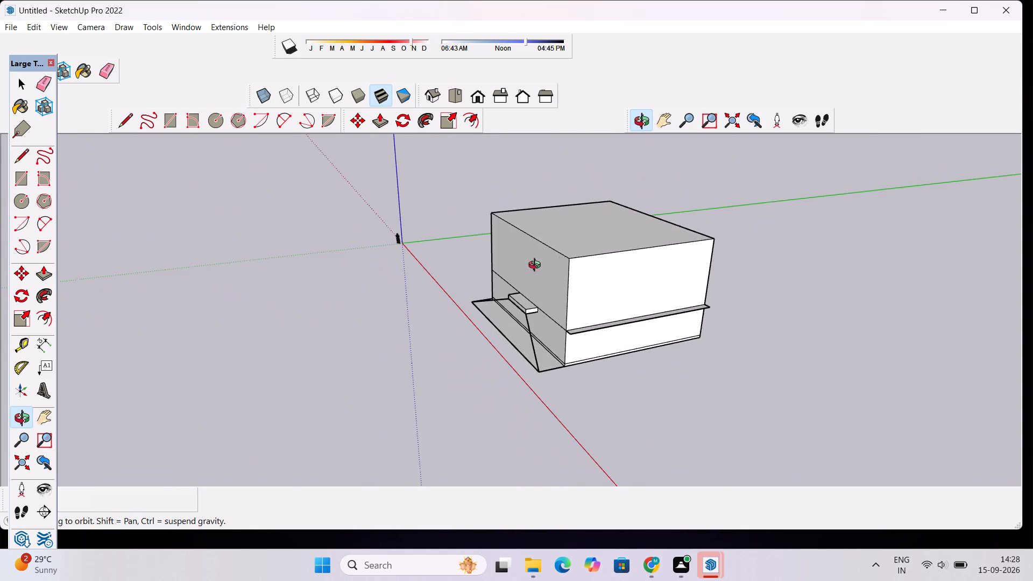
left_click_drag(541, 276, 615, 292)
scroll(628, 256, "up", 1)
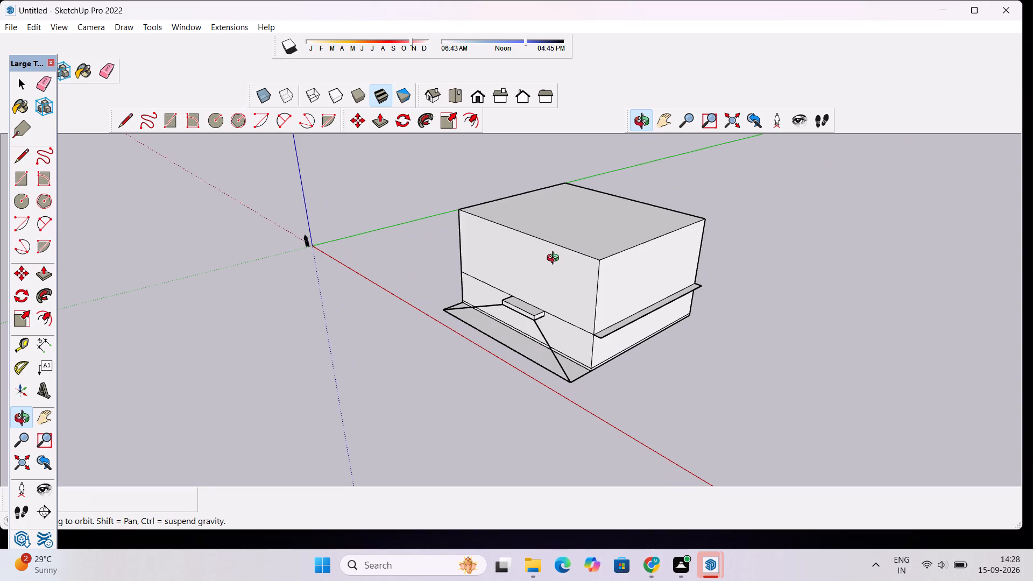
scroll(549, 266, "up", 3)
left_click_drag(508, 287, 532, 288)
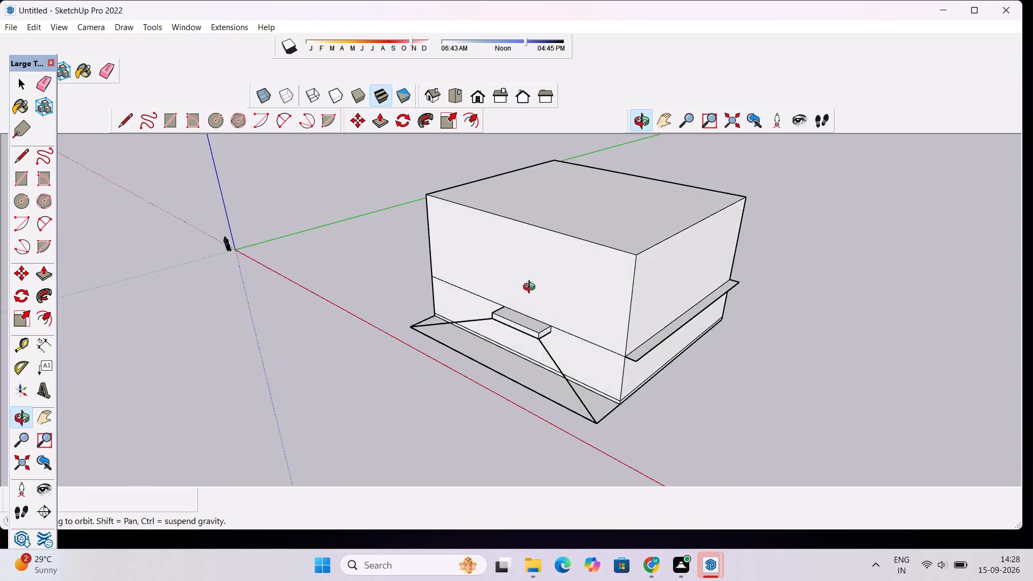
left_click_drag(532, 288, 685, 272)
scroll(591, 276, "down", 1)
left_click_drag(569, 280, 568, 284, "shift")
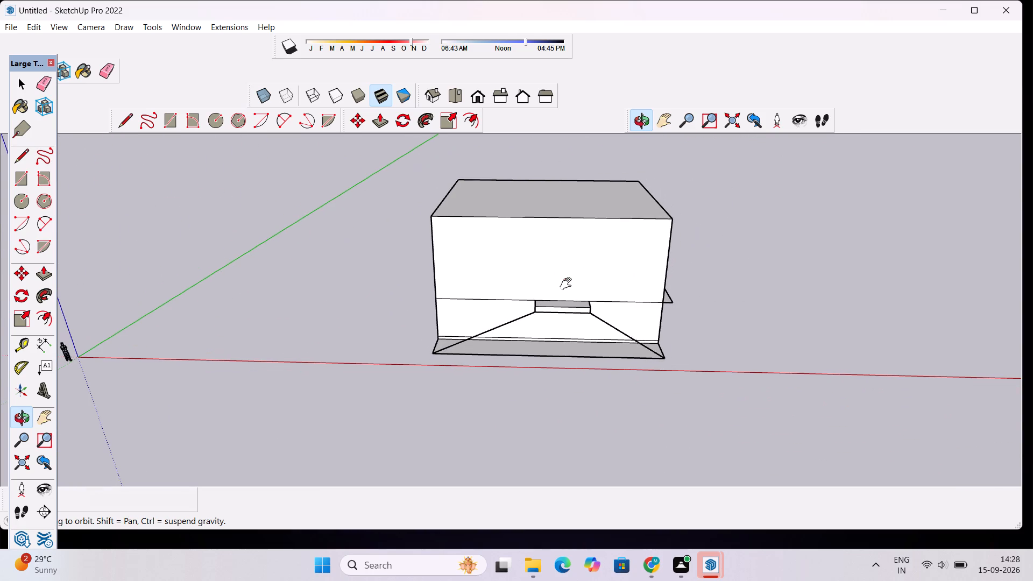
Push/Pull the upper volume's top face upward 50' as a new starting face, keeping the edge at the existing roof level.
left_click_drag(568, 284, 558, 320, "shift")
scroll(552, 257, "up", 3)
scroll(553, 244, "down", 1, "shift")
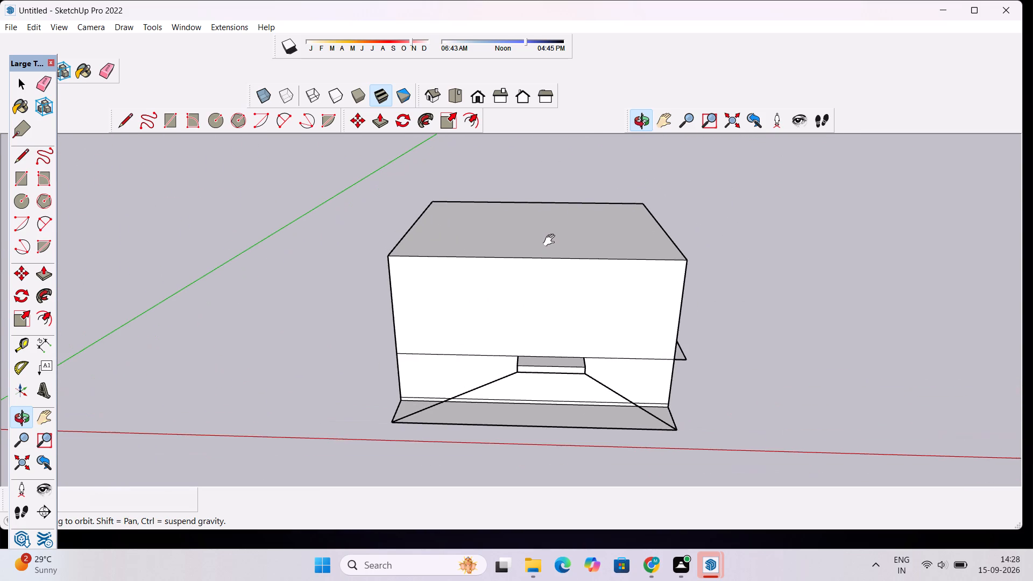
left_click_drag(551, 240, 545, 288, "shift")
left_click_drag(531, 269, 531, 317)
scroll(531, 317, "up", 3)
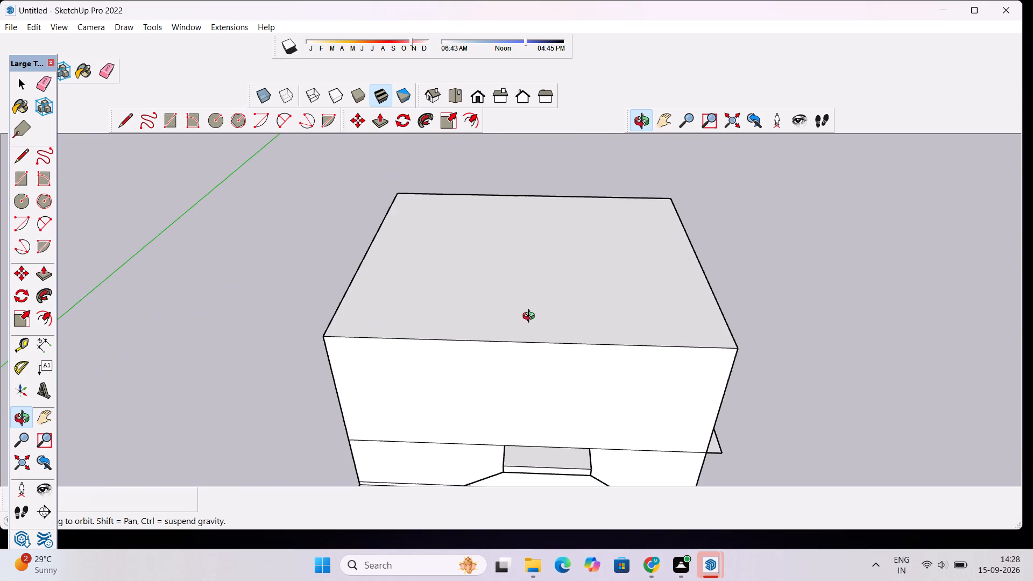
left_click_drag(549, 297, 533, 311, "shift")
key("space")
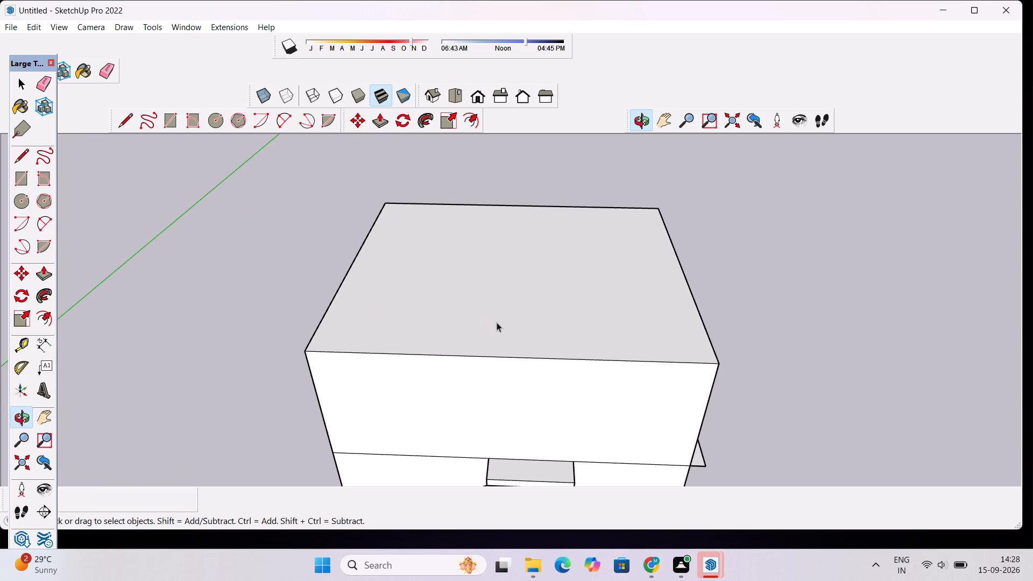
left_click(497, 322)
key("p")
left_click(497, 322)
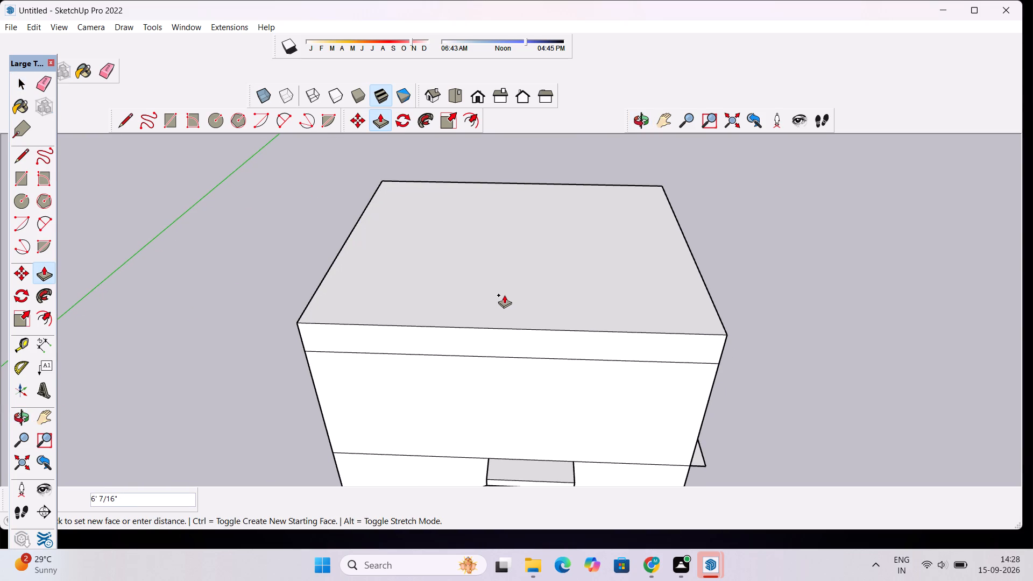
scroll(504, 295, "down", 3)
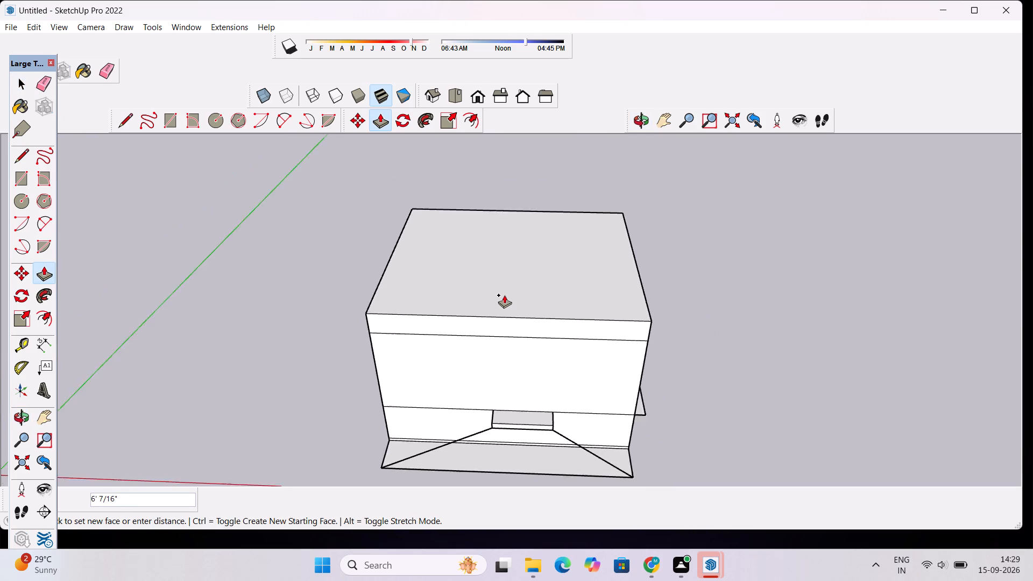
scroll(504, 295, "down", 7)
scroll(529, 243, "down", 1)
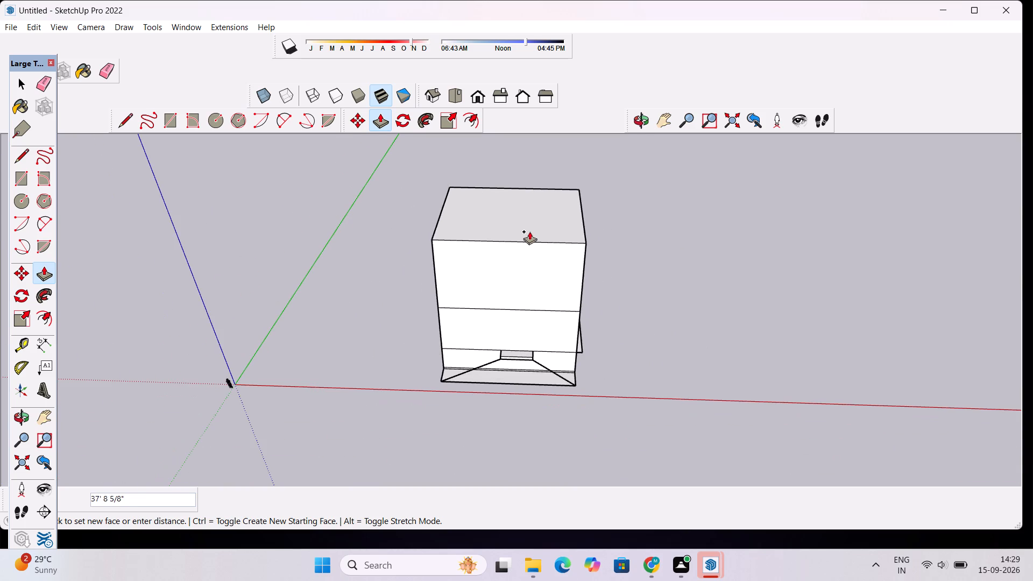
scroll(529, 230, "down", 1)
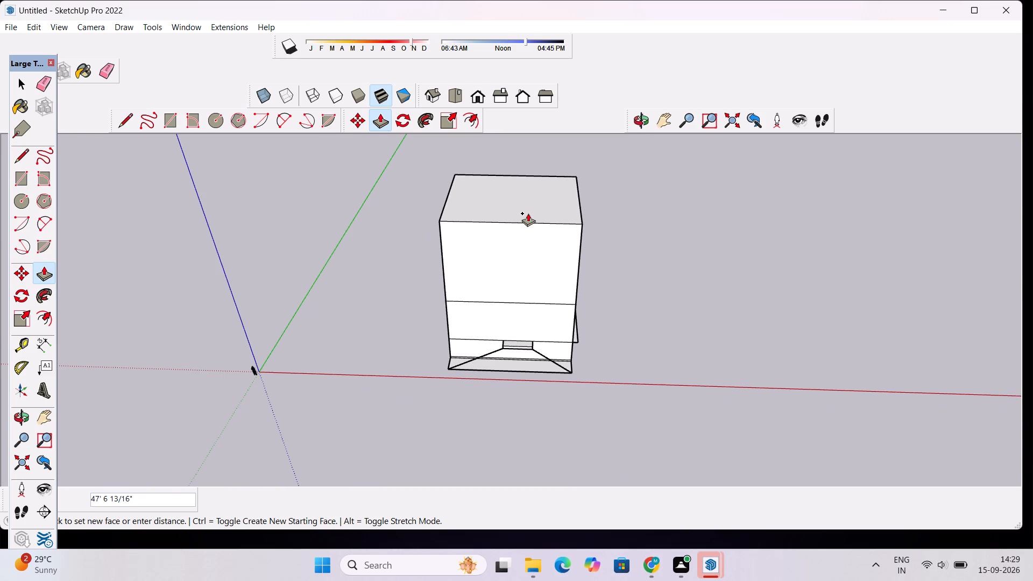
type("50'")
key("Return")
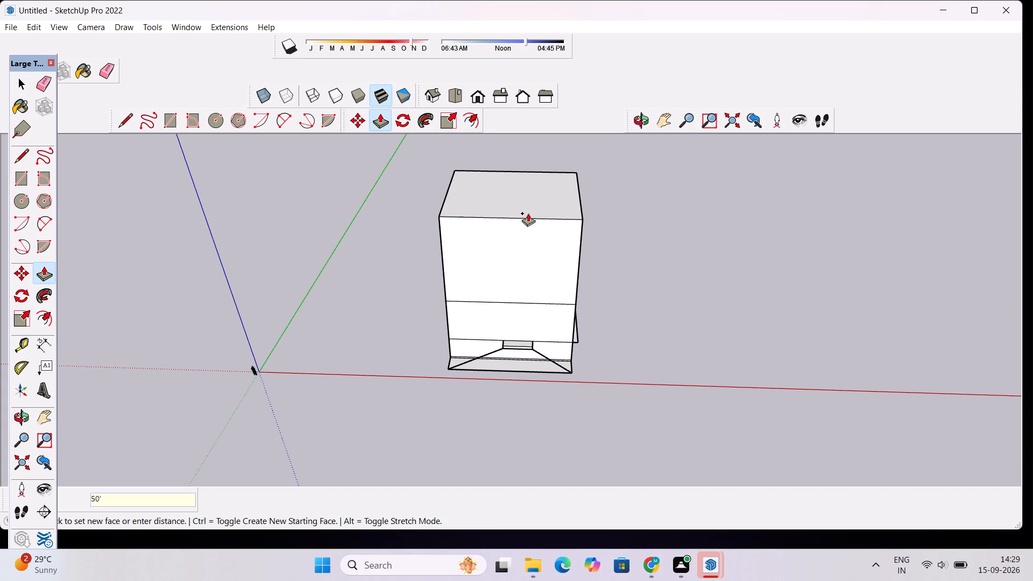
Examine the three-tier block's front wall, side walls, canopy and front strip from the front, both sides and above.
left_click(638, 128)
left_click_drag(518, 309, 571, 212)
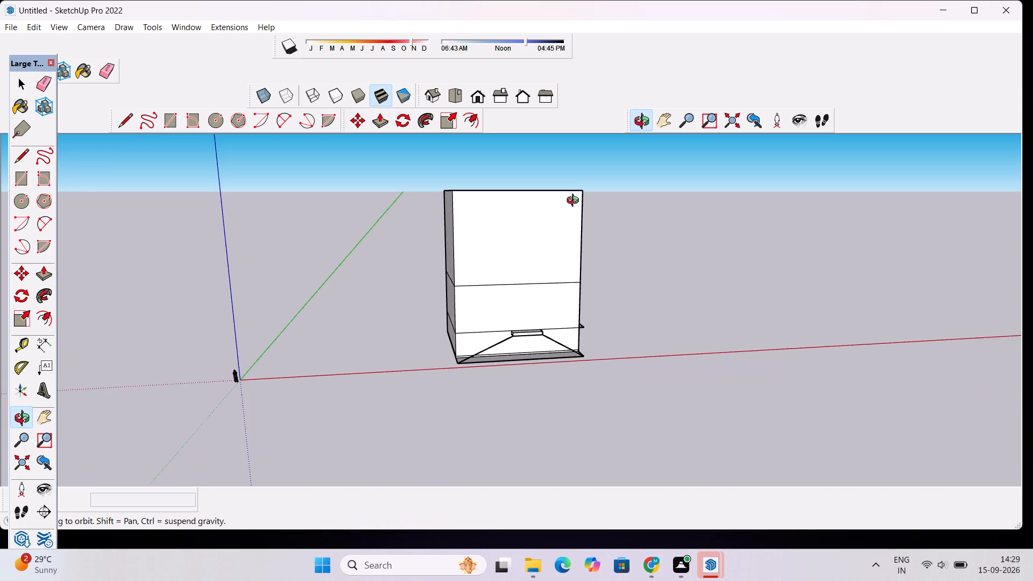
scroll(577, 201, "up", 7)
scroll(577, 204, "down", 5)
left_click_drag(609, 226, 496, 277)
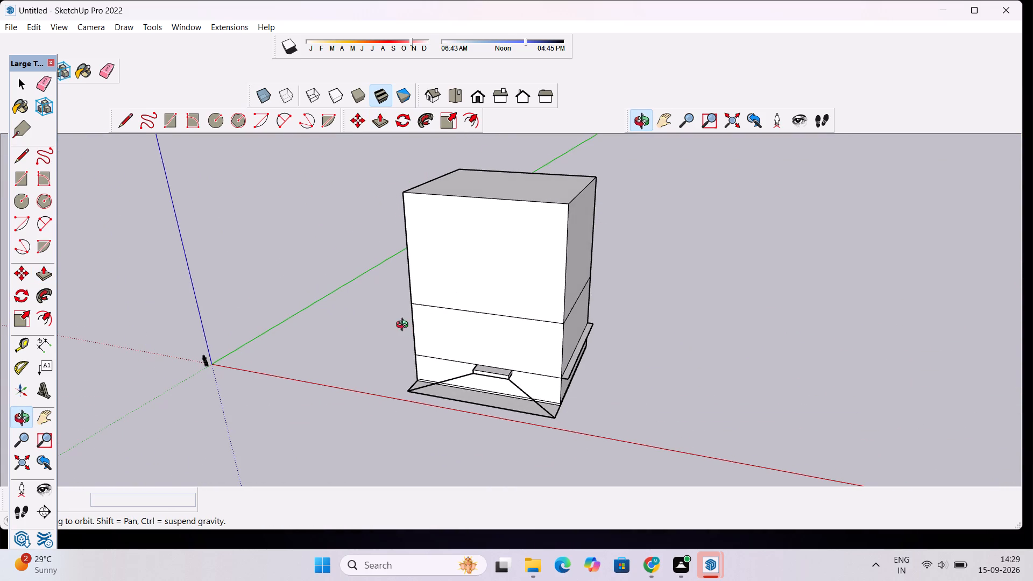
left_click_drag(404, 325, 471, 312)
scroll(477, 307, "up", 3)
left_click_drag(469, 330, 468, 296)
scroll(464, 291, "up", 3)
left_click_drag(510, 317, 427, 325)
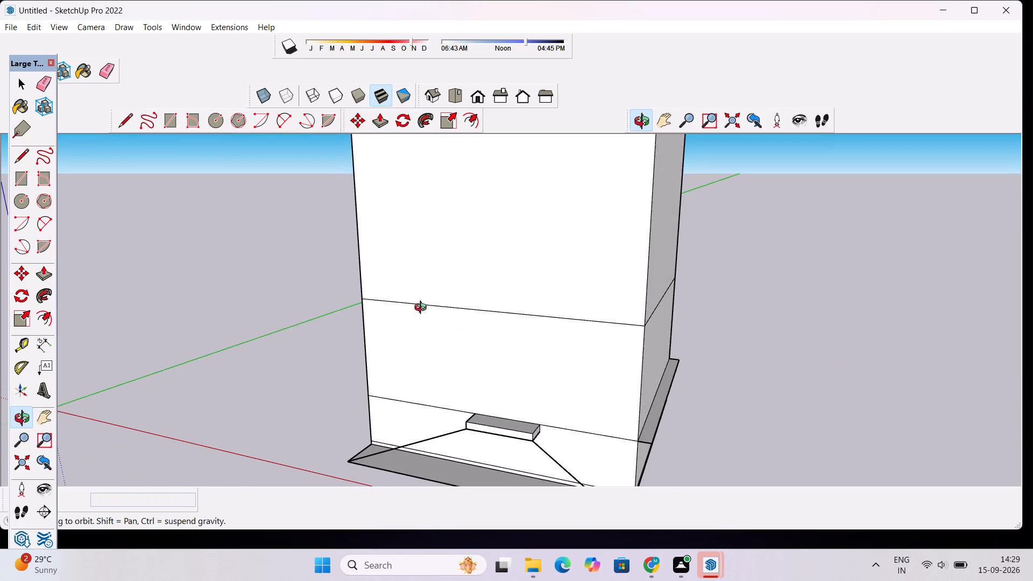
scroll(423, 309, "down", 4)
left_click_drag(430, 313, 574, 318)
scroll(564, 331, "up", 5, "shift")
left_click_drag(551, 352, 611, 359, "shift")
left_click_drag(603, 336, 627, 345)
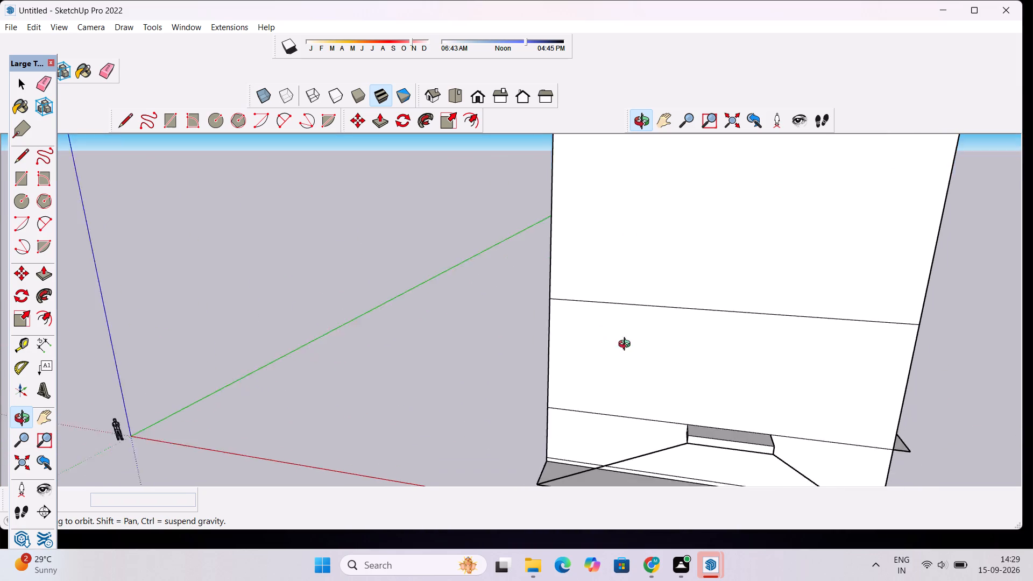
left_click_drag(627, 345, 709, 336)
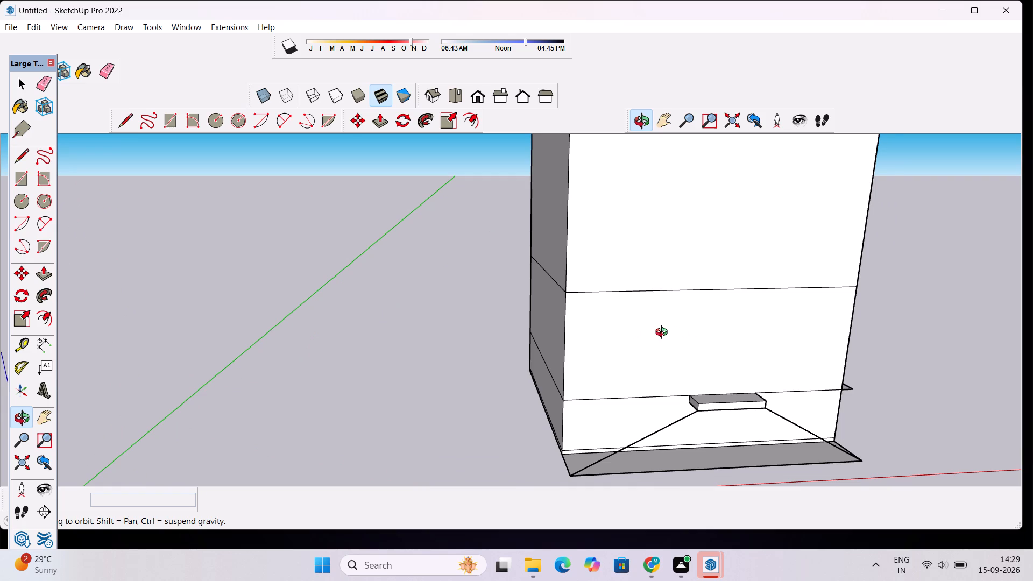
scroll(664, 334, "up", 1)
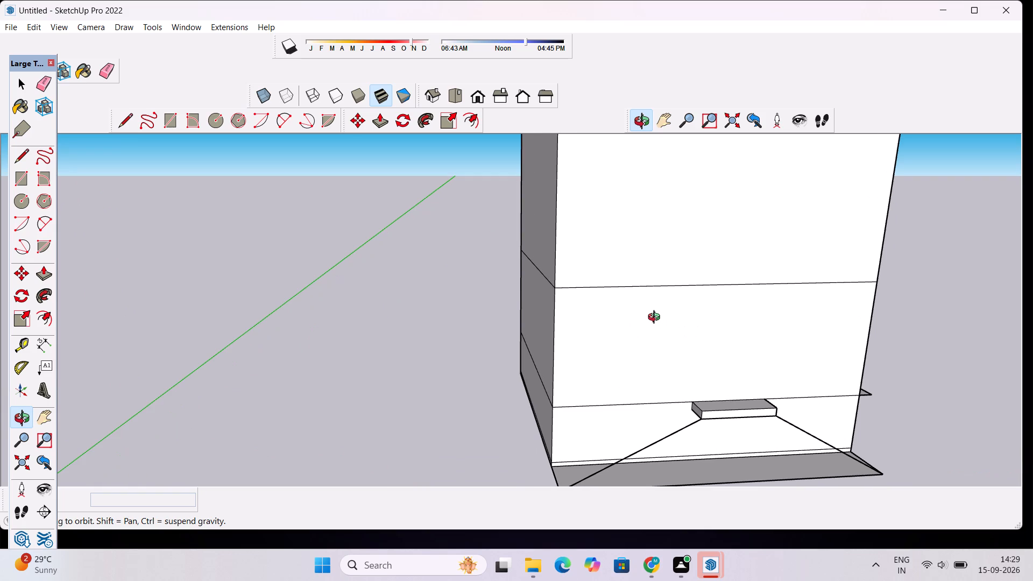
scroll(655, 315, "down", 3)
scroll(655, 315, "up", 4)
left_click_drag(526, 307, 606, 329)
scroll(598, 311, "down", 2)
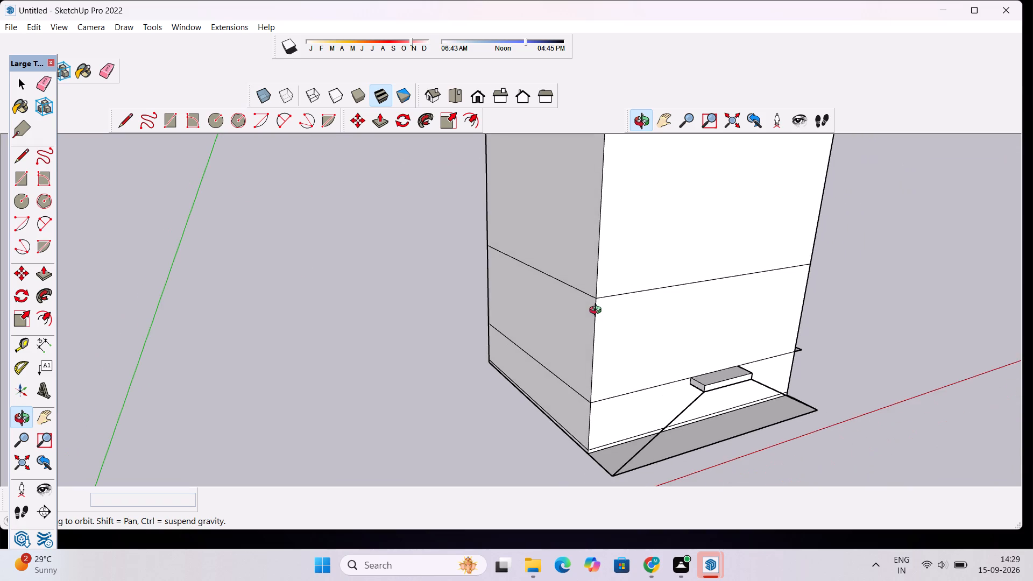
left_click_drag(690, 308, 640, 309)
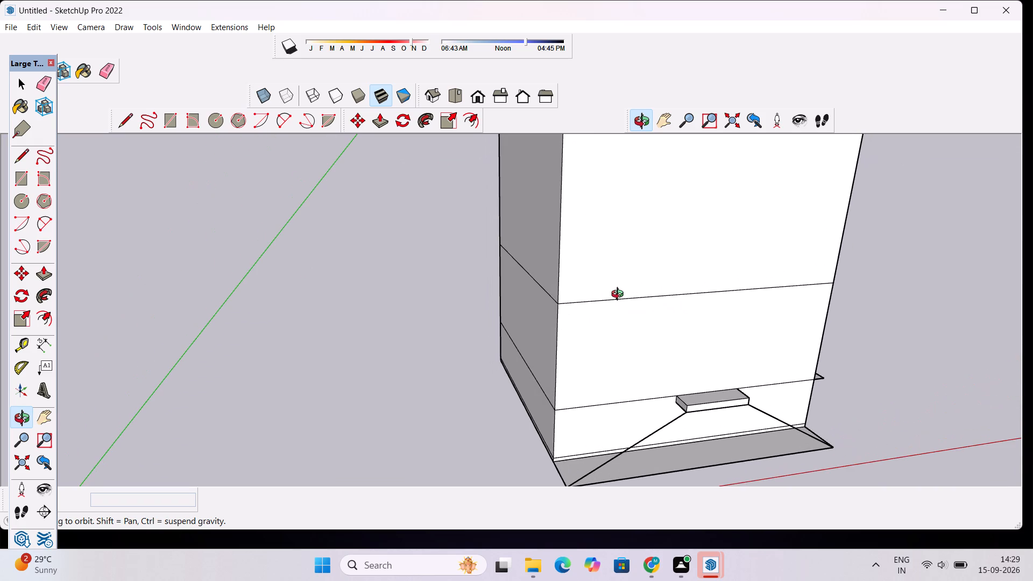
scroll(624, 295, "up", 1)
left_click_drag(646, 292, 540, 329, "shift")
scroll(537, 314, "down", 5, "shift")
left_click_drag(629, 314, 595, 317, "shift")
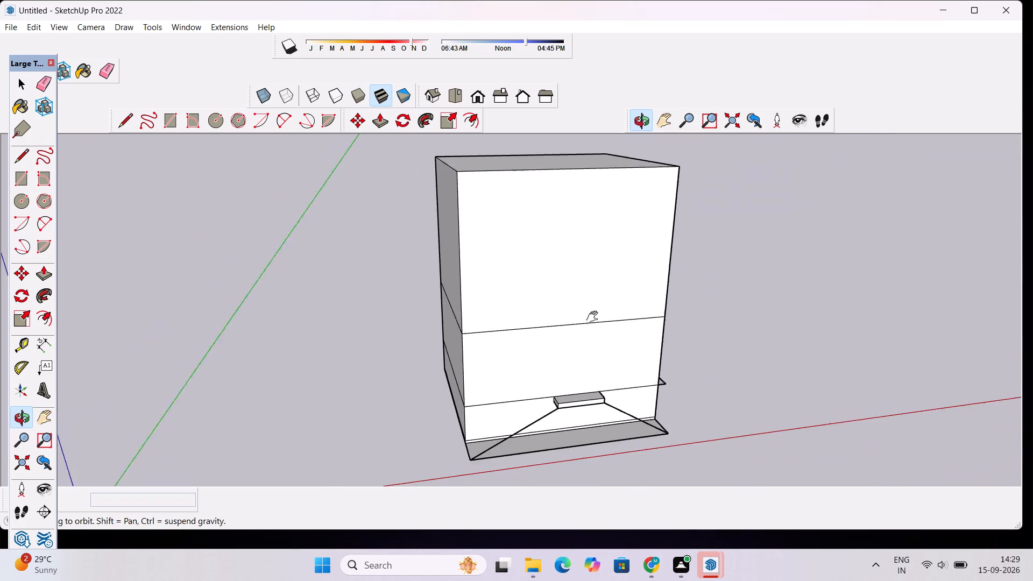
left_click_drag(595, 317, 535, 279, "shift")
left_click_drag(586, 342, 499, 300)
scroll(409, 285, "up", 1)
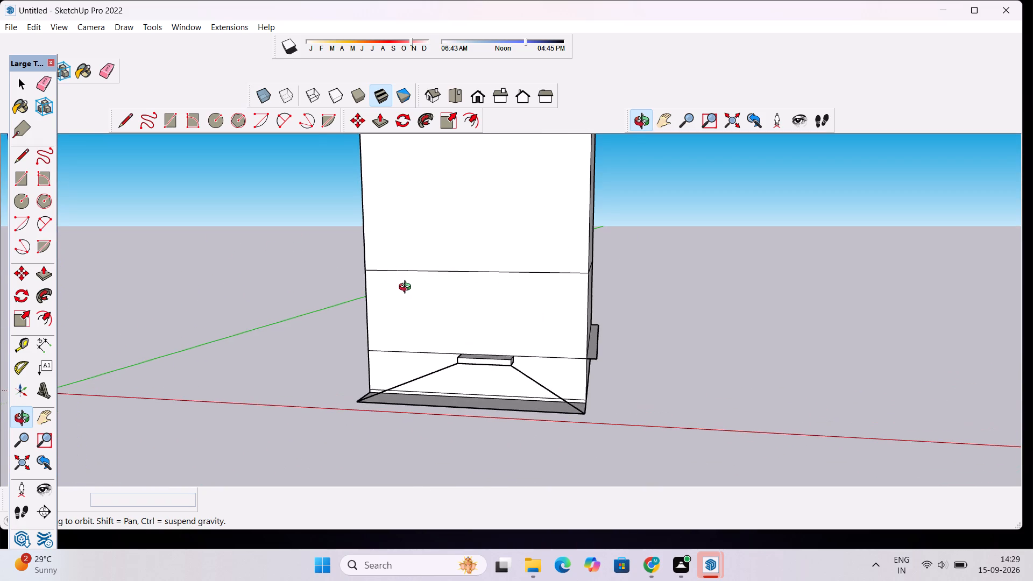
left_click_drag(407, 288, 462, 315)
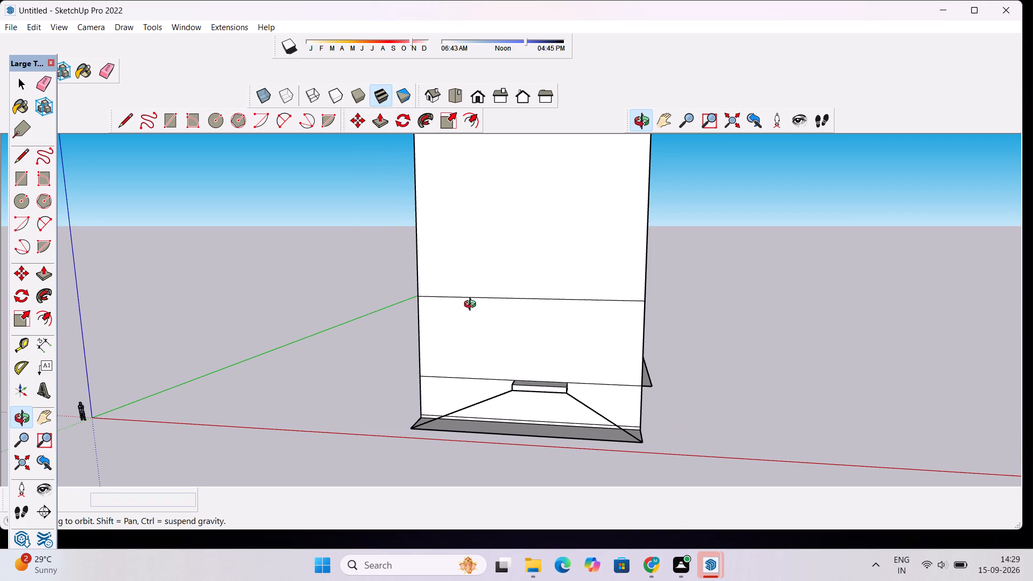
left_click_drag(472, 306, 504, 330, "shift")
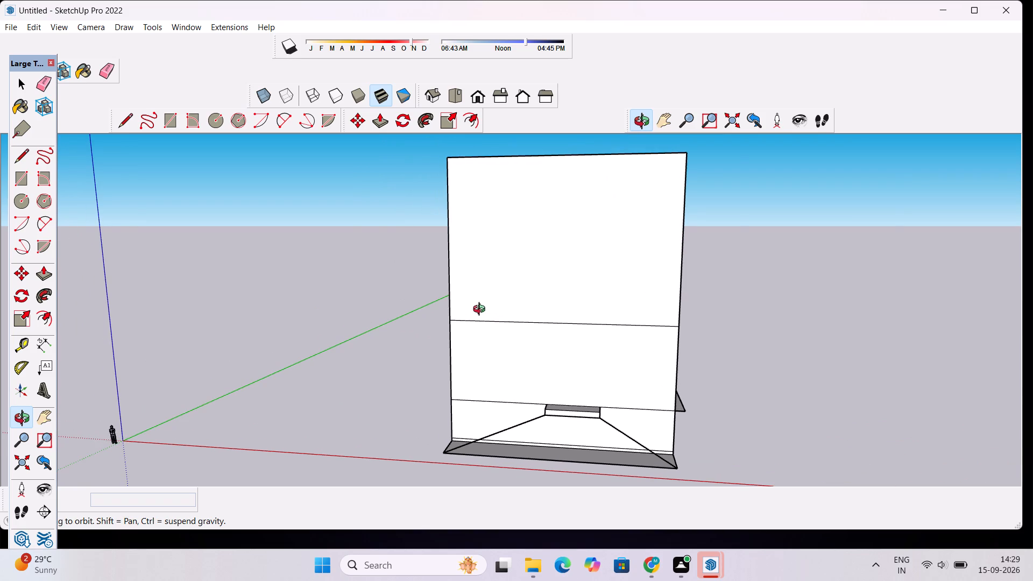
left_click_drag(445, 310, 628, 359)
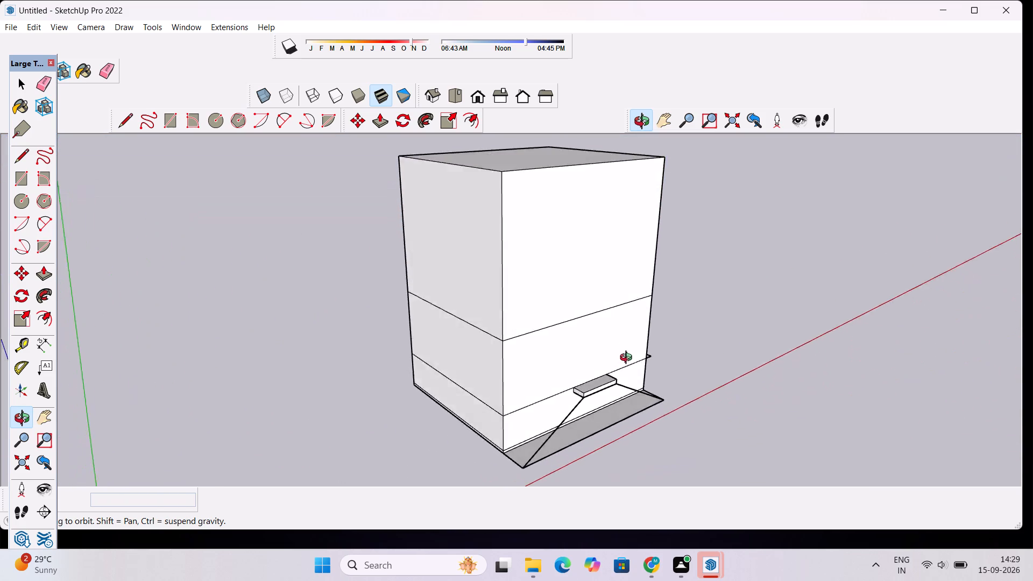
left_click_drag(628, 359, 516, 380)
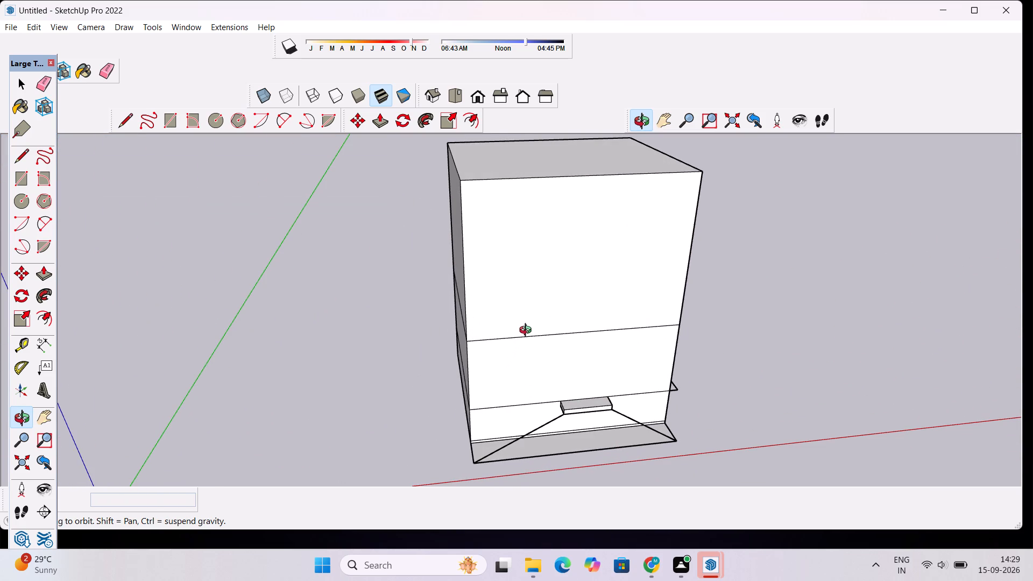
scroll(524, 306, "down", 2)
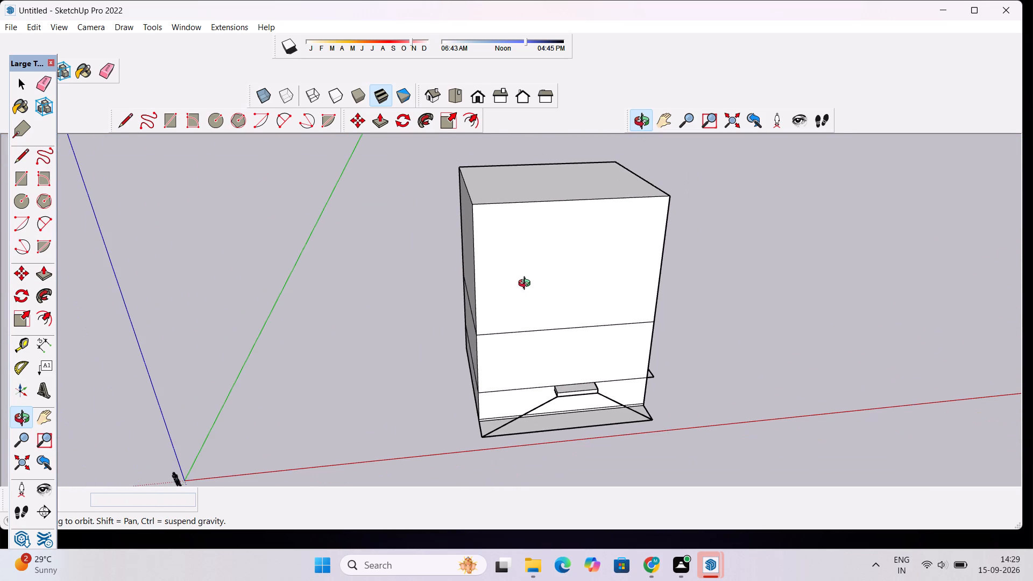
scroll(526, 285, "down", 1)
left_click_drag(592, 305, 603, 306)
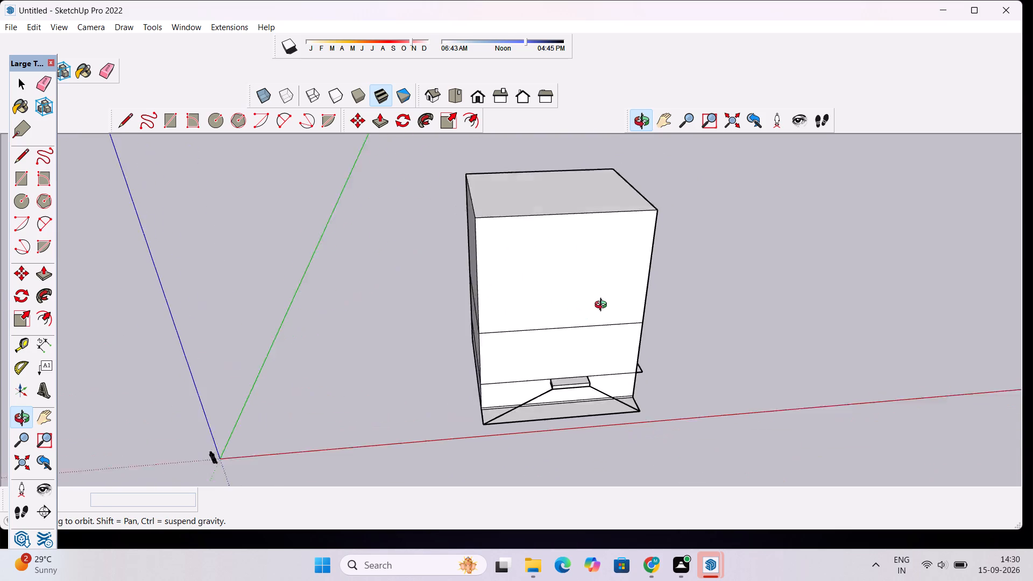
left_click_drag(603, 306, 618, 295)
scroll(469, 278, "up", 4)
left_click_drag(456, 261, 626, 288)
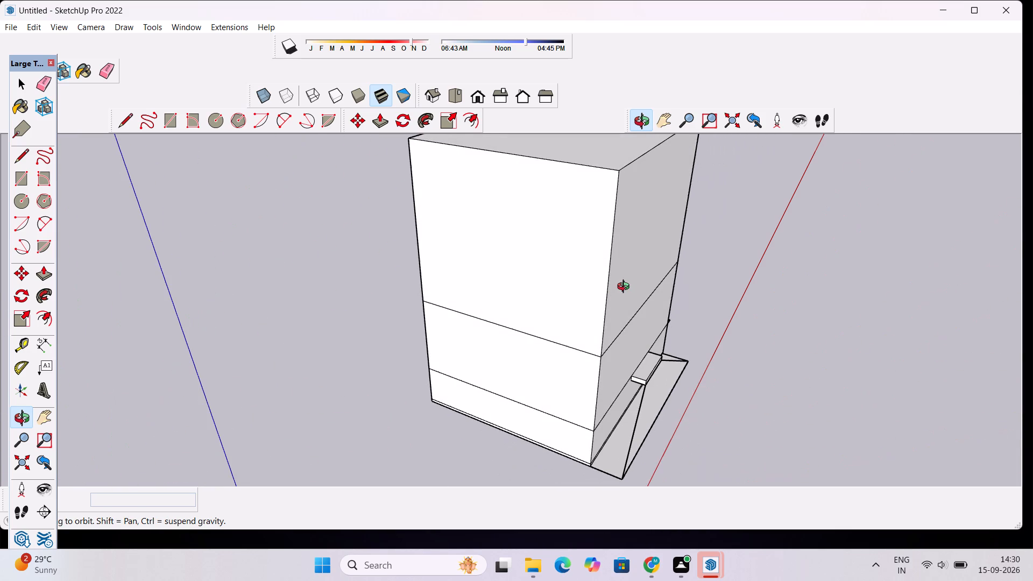
scroll(626, 288, "down", 5)
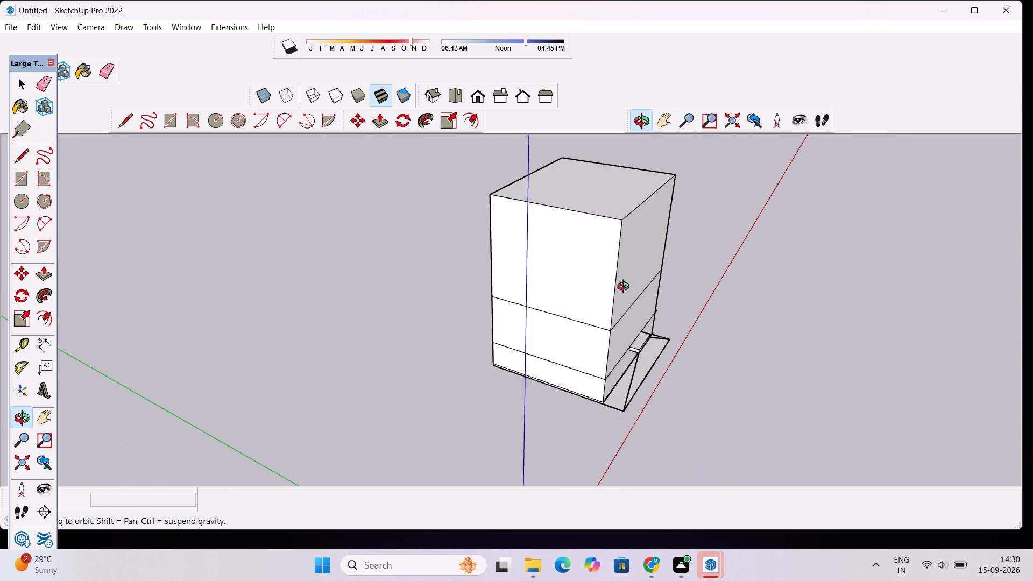
left_click_drag(651, 300, 520, 308)
scroll(475, 311, "down", 4)
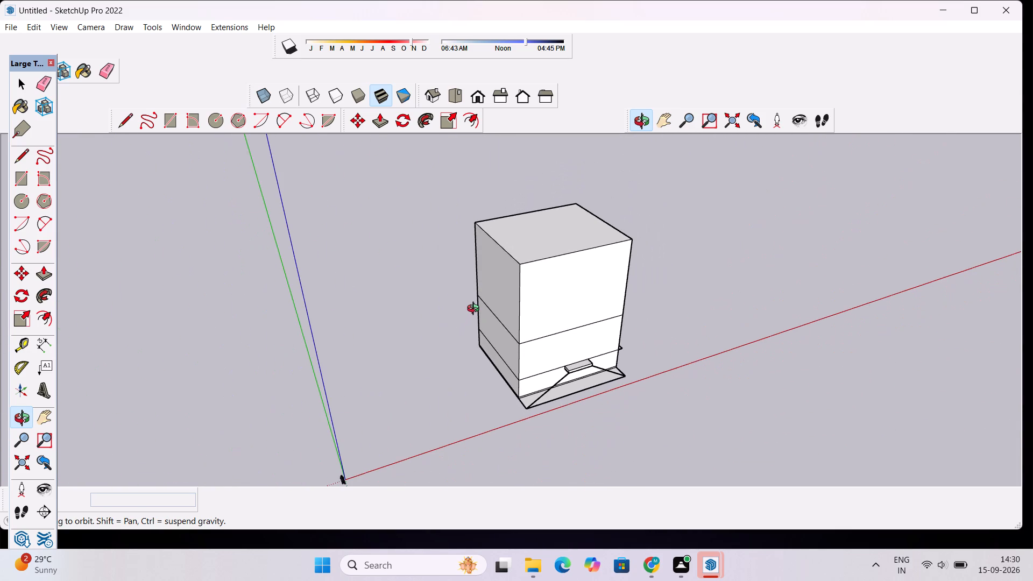
left_click_drag(557, 310, 468, 304)
left_click_drag(479, 362, 419, 287)
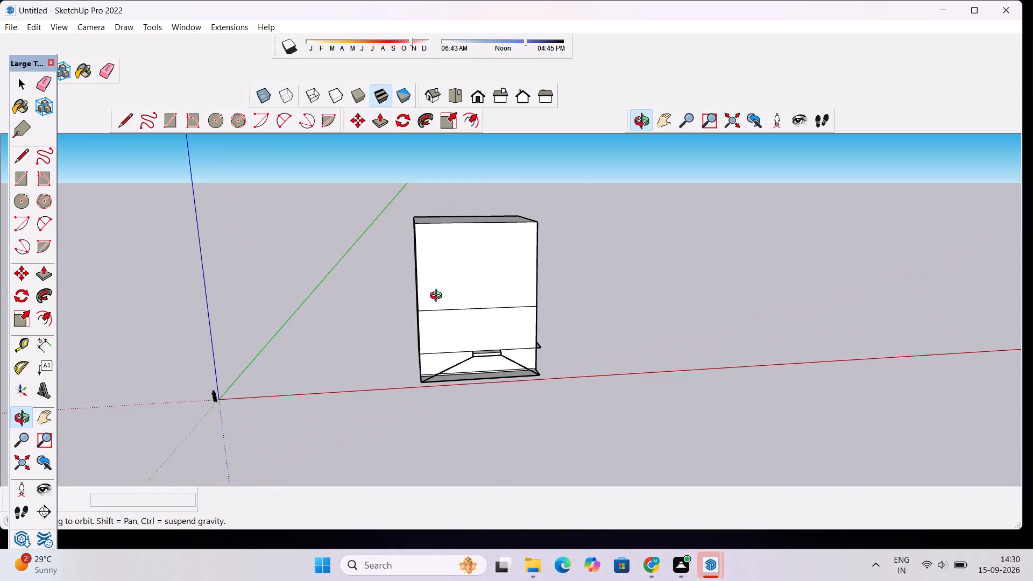
scroll(438, 297, "up", 5)
left_click_drag(440, 320, 455, 362)
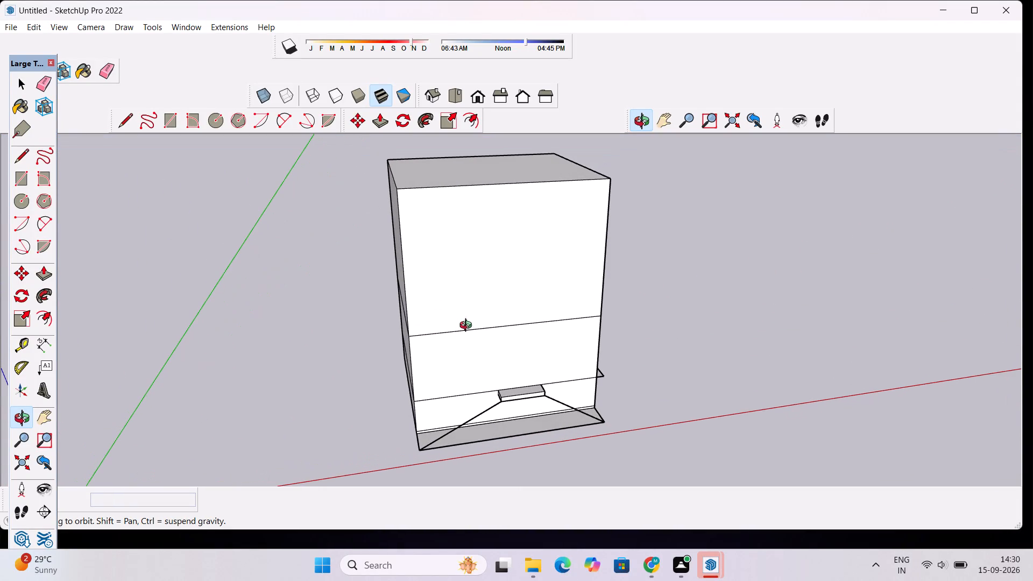
scroll(486, 297, "down", 4)
left_click_drag(488, 309, 493, 334)
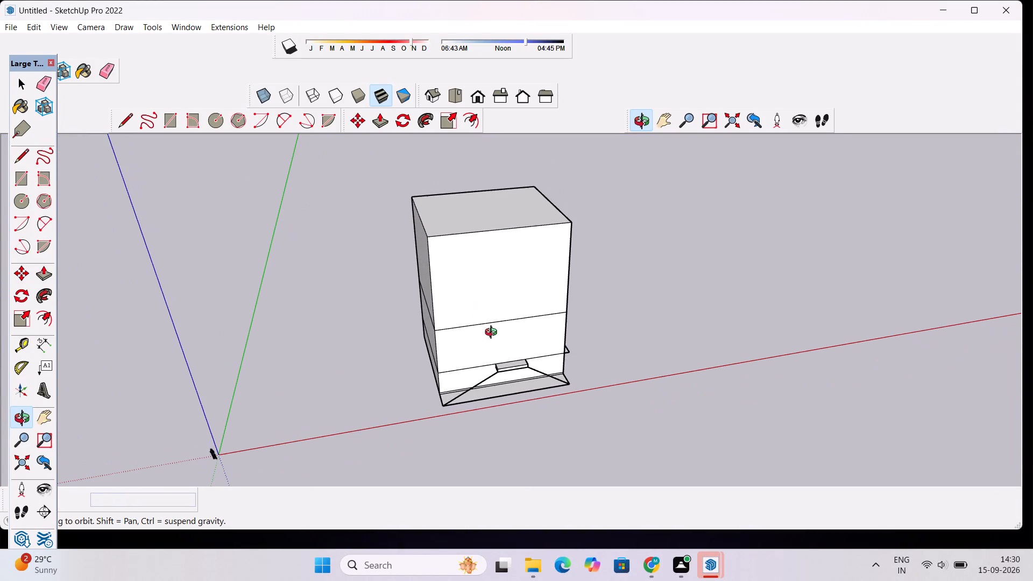
scroll(483, 301, "down", 3)
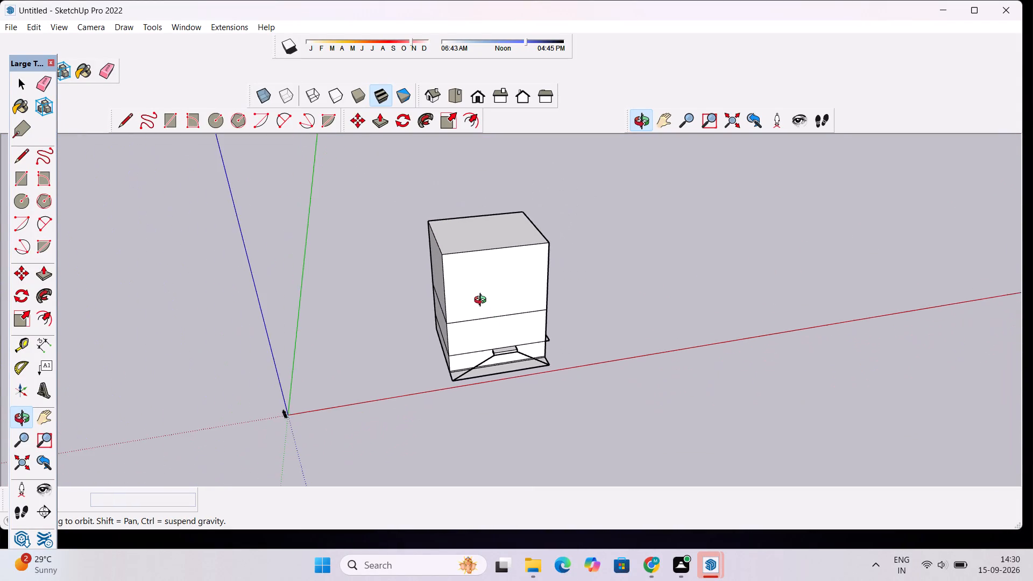
scroll(483, 301, "up", 2)
left_click_drag(472, 301, 664, 354)
scroll(645, 347, "up", 4)
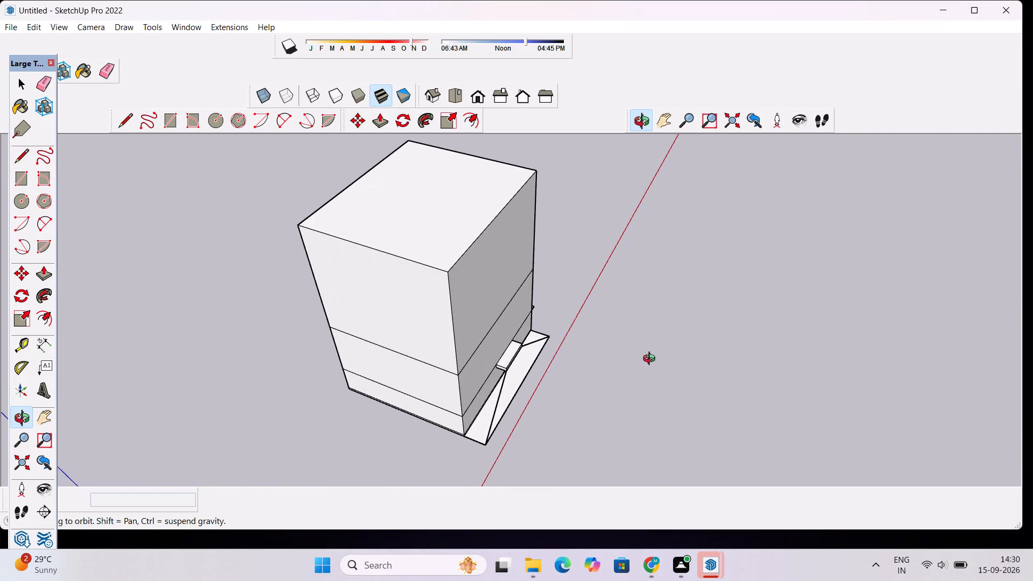
left_click_drag(612, 381, 291, 390)
left_click_drag(326, 369, 390, 286)
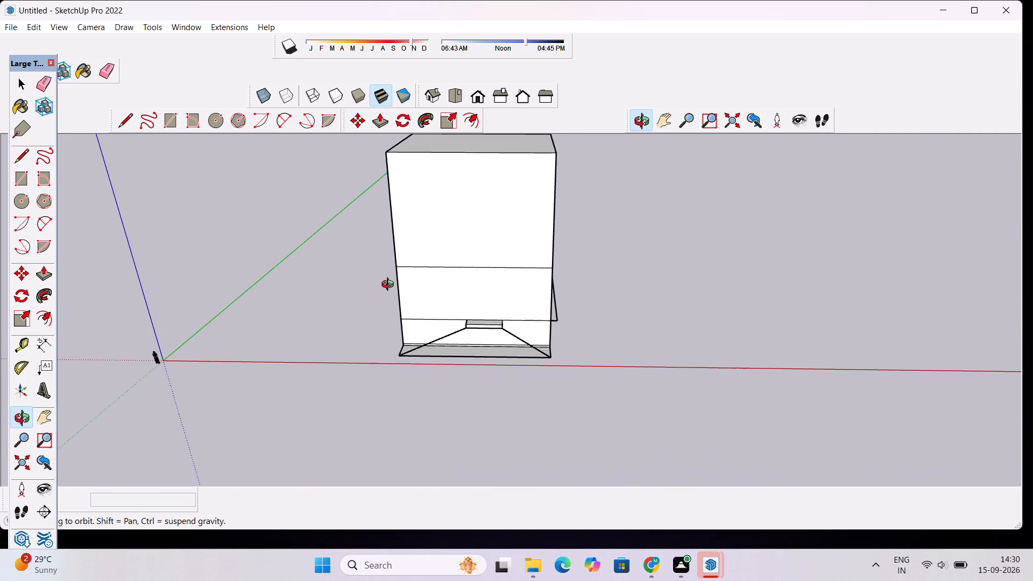
scroll(428, 295, "up", 4)
left_click_drag(428, 295, 443, 317, "shift")
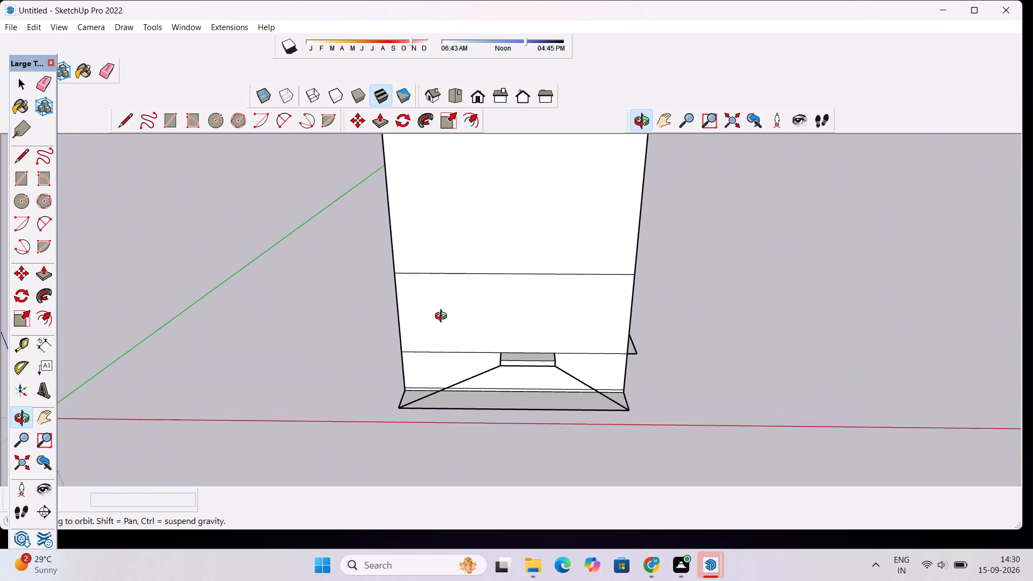
left_click_drag(379, 331, 543, 304)
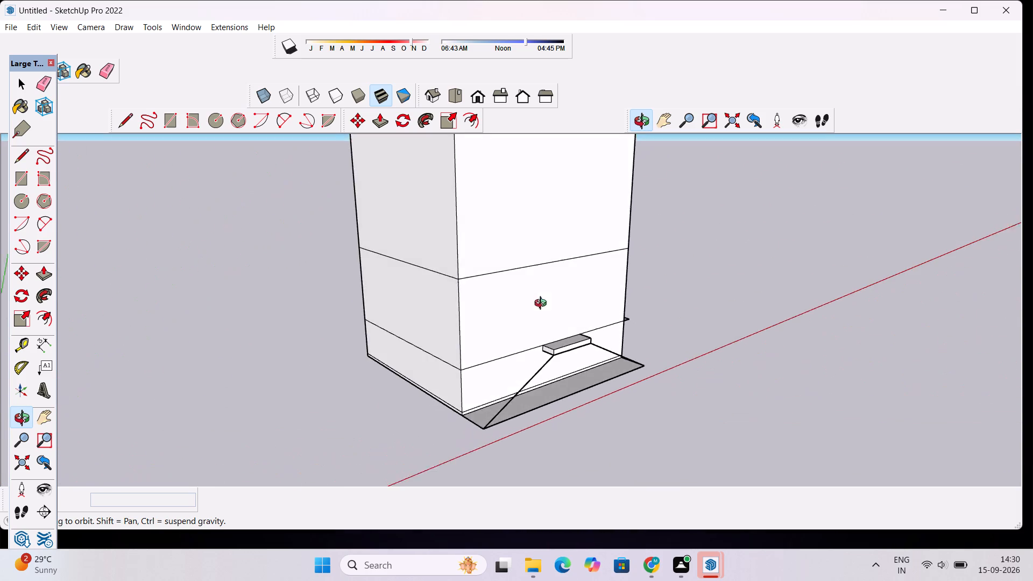
Examine the three-tier block's front wall, side walls, canopy and base corners from the front and sides.
left_click_drag(543, 304, 547, 304)
scroll(558, 328, "up", 4)
left_click_drag(402, 350, 595, 352)
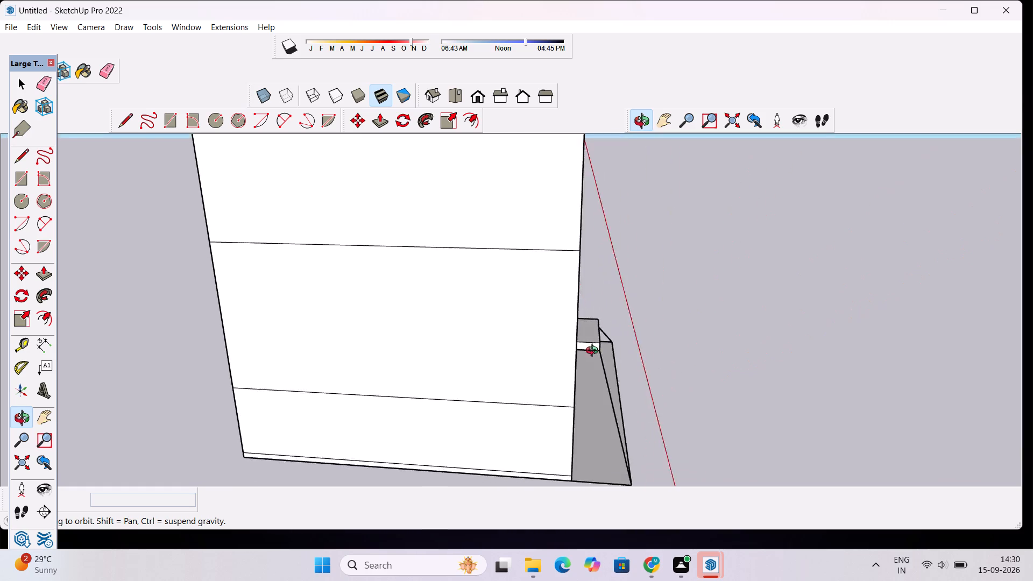
left_click_drag(595, 352, 242, 322)
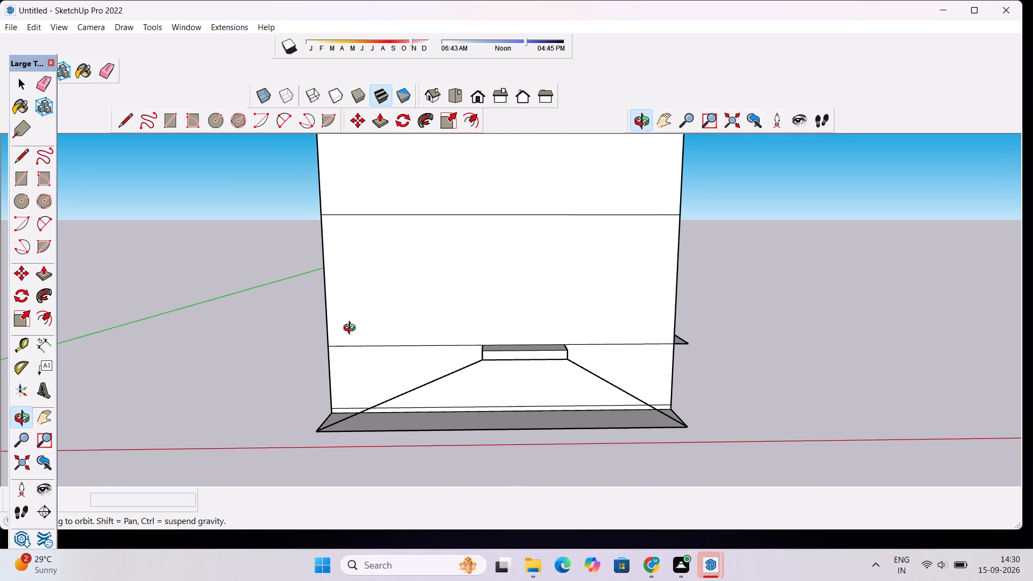
scroll(352, 329, "down", 3)
left_click_drag(362, 320, 439, 360, "shift")
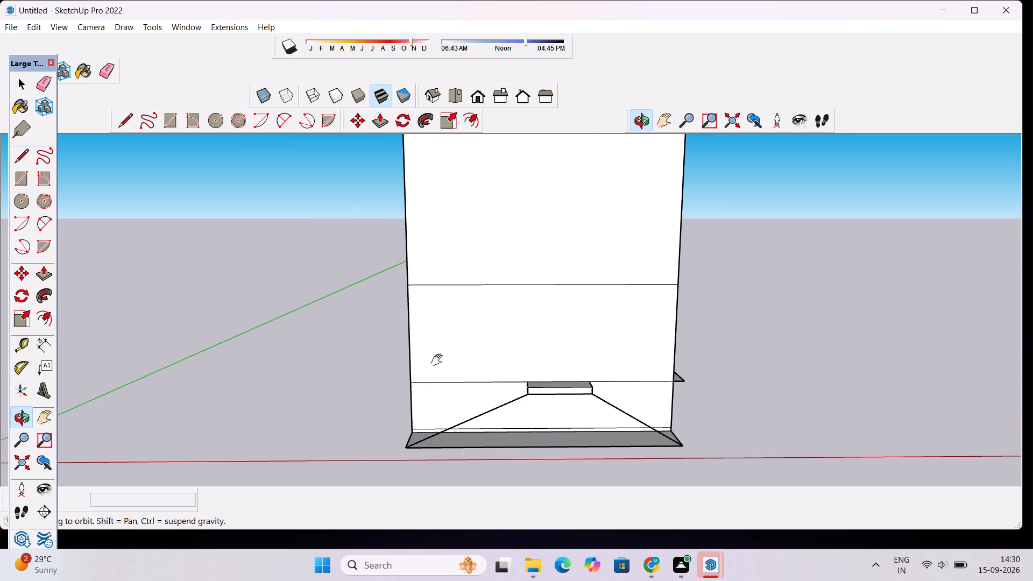
left_click_drag(415, 323, 419, 337, "shift")
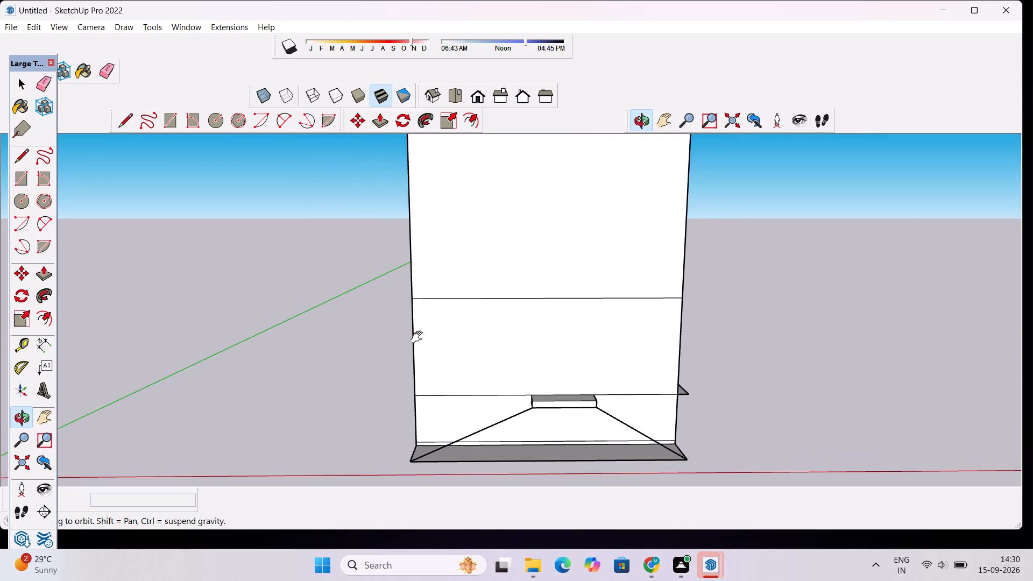
left_click_drag(419, 337, 418, 343, "shift")
left_click_drag(462, 327, 508, 349, "shift")
scroll(449, 349, "down", 4)
left_click_drag(444, 352, 504, 373)
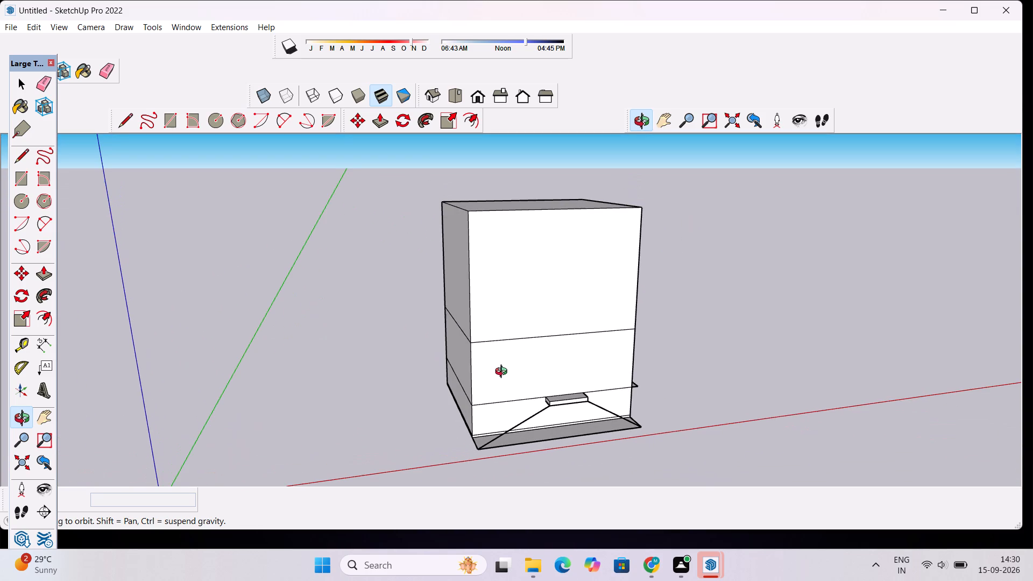
Draw a 5' by 60' strip outline on the ground along the left side wall, starting from the front base corner.
key("l")
scroll(477, 412, "up", 4)
scroll(464, 460, "up", 1)
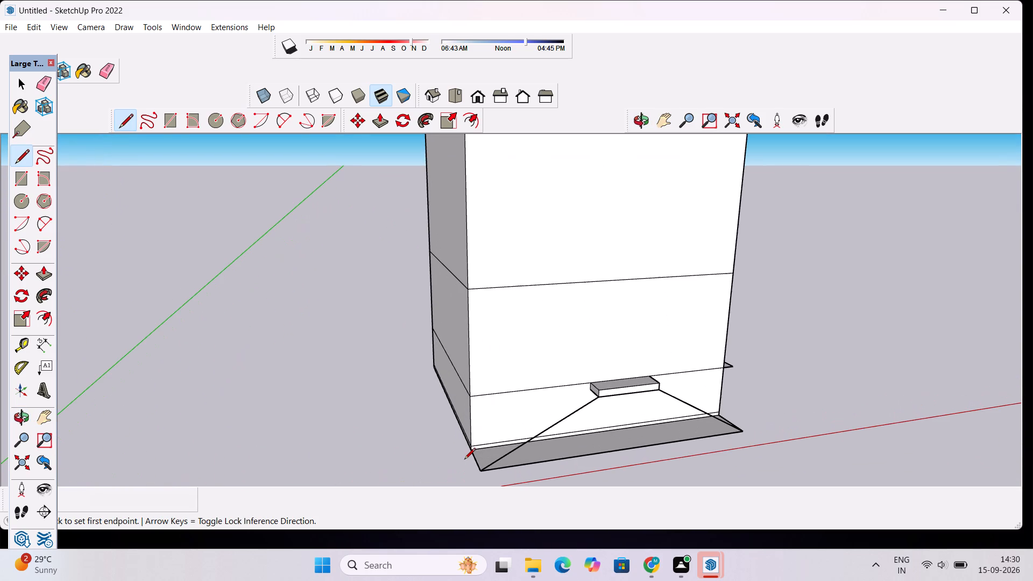
scroll(464, 460, "up", 8)
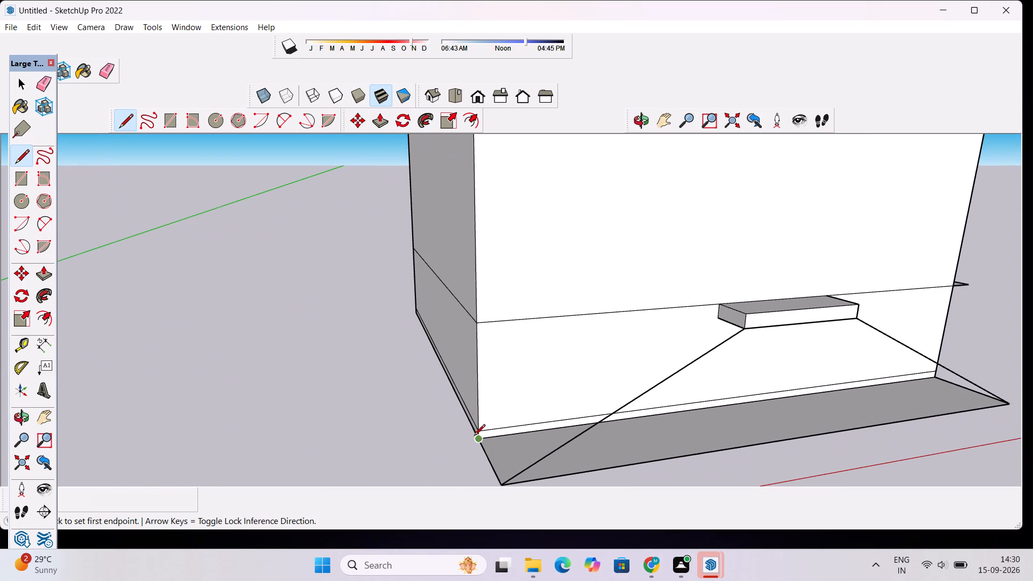
left_click(475, 440)
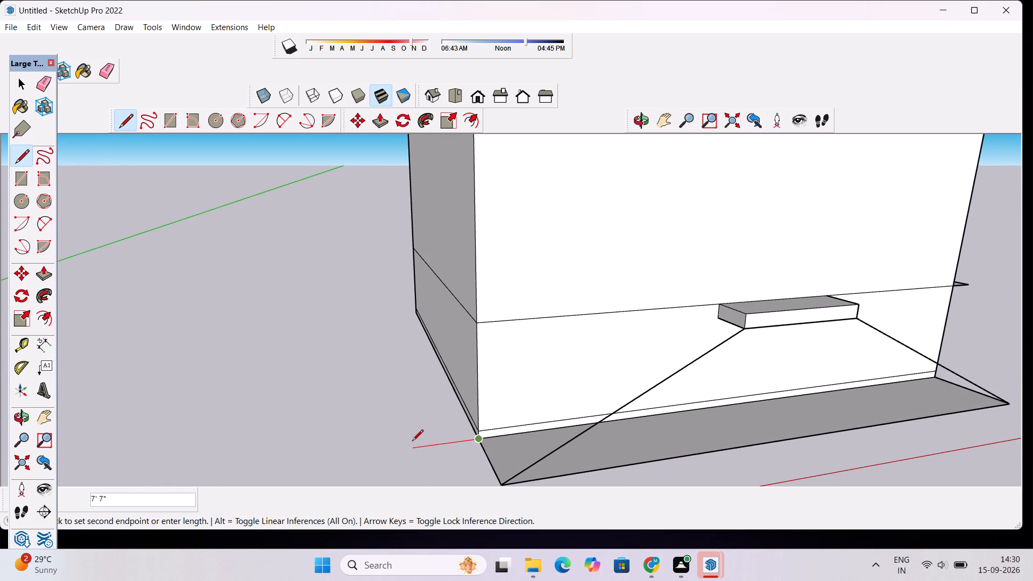
type("5'")
key("Return")
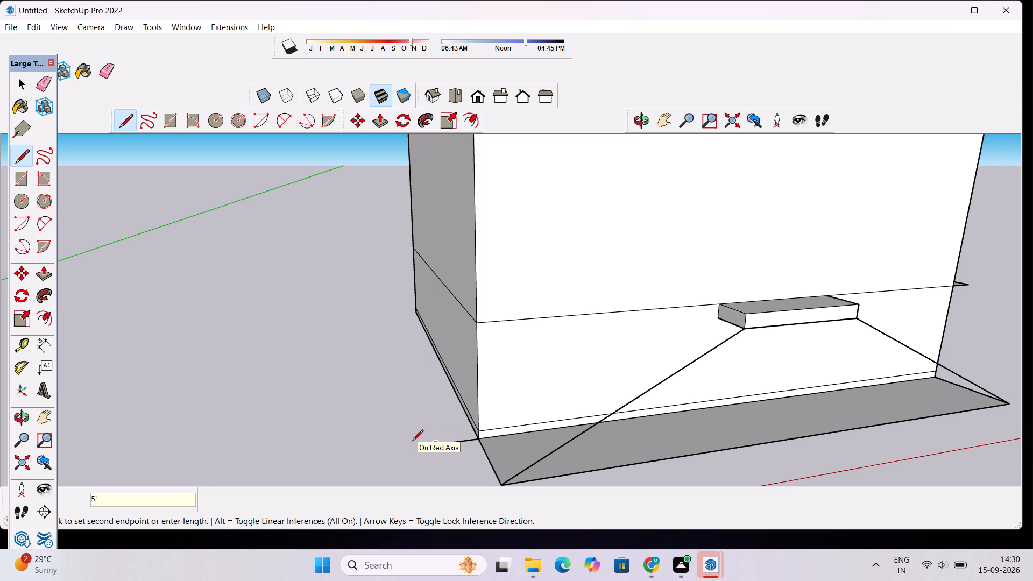
scroll(383, 325, "up", 6)
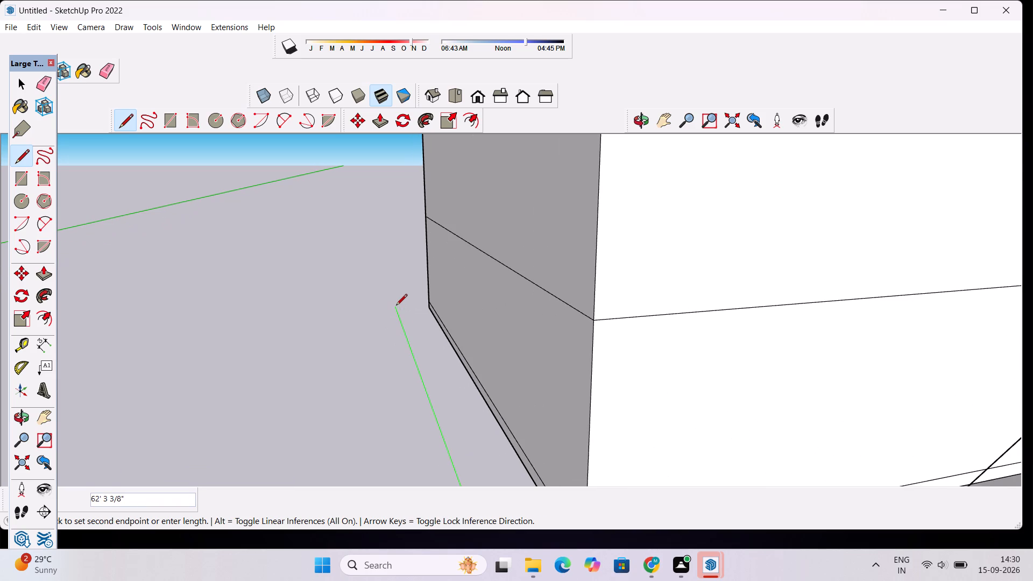
scroll(398, 311, "up", 5)
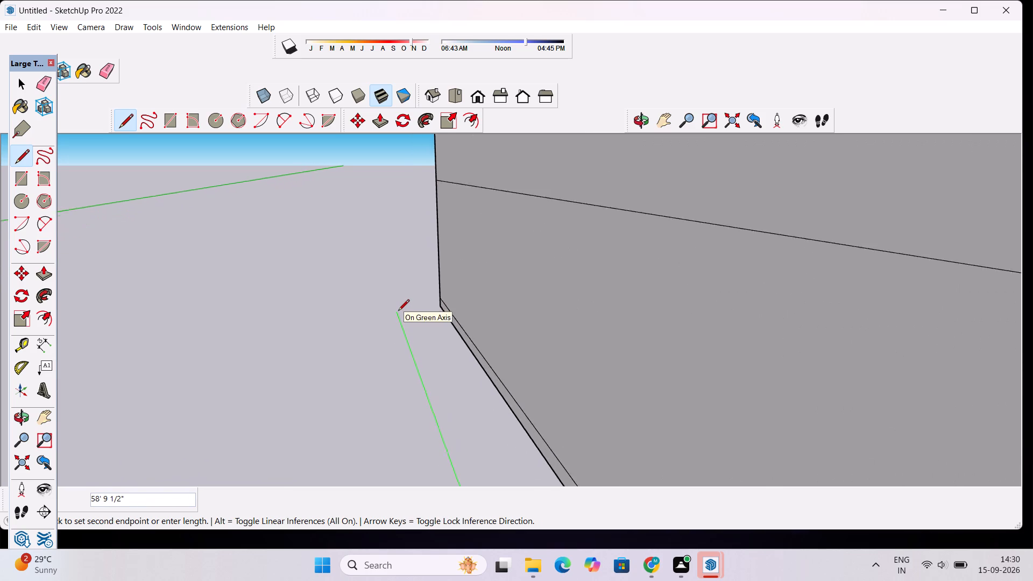
scroll(398, 311, "up", 8)
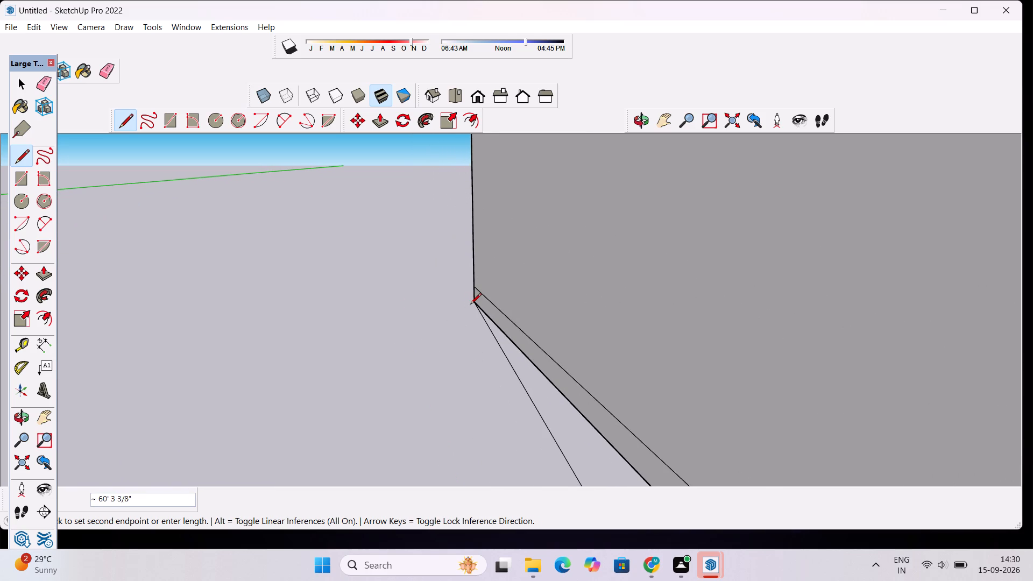
left_click(394, 309)
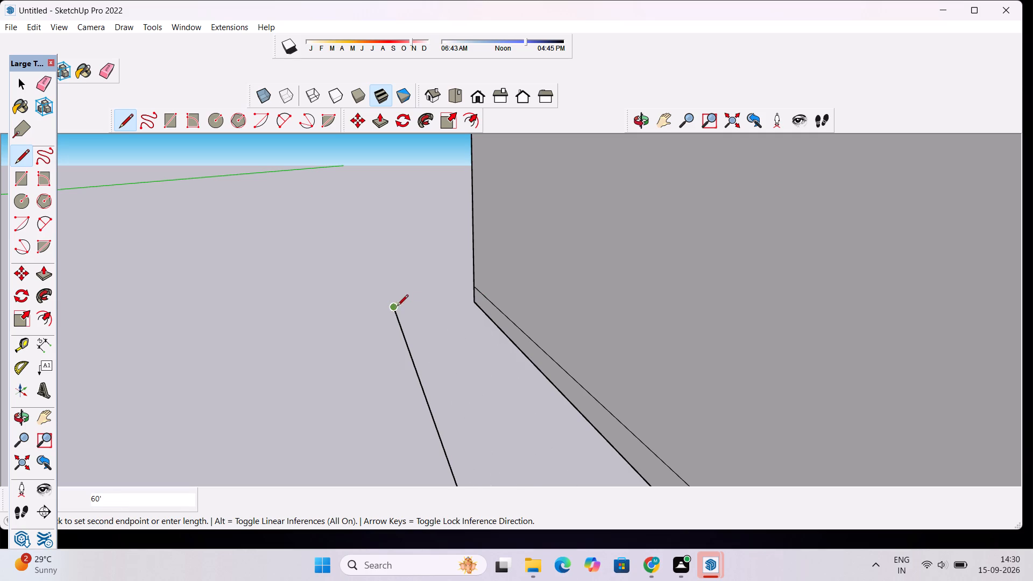
left_click(472, 304)
Push/Pull the left side ground strip upward 90', level with the top of the block.
scroll(371, 252, "down", 11)
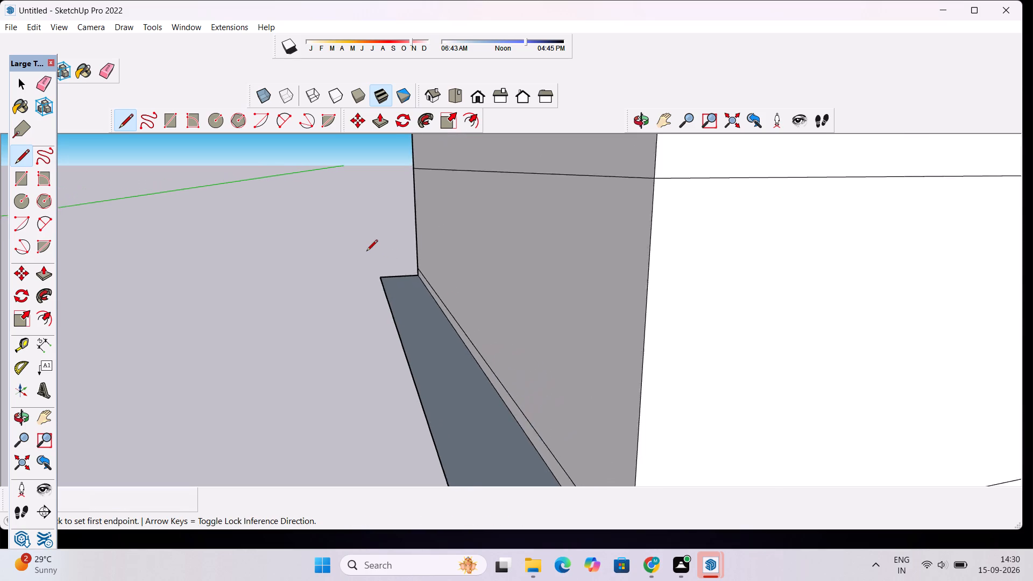
scroll(366, 252, "down", 8)
key("space")
left_click(403, 312)
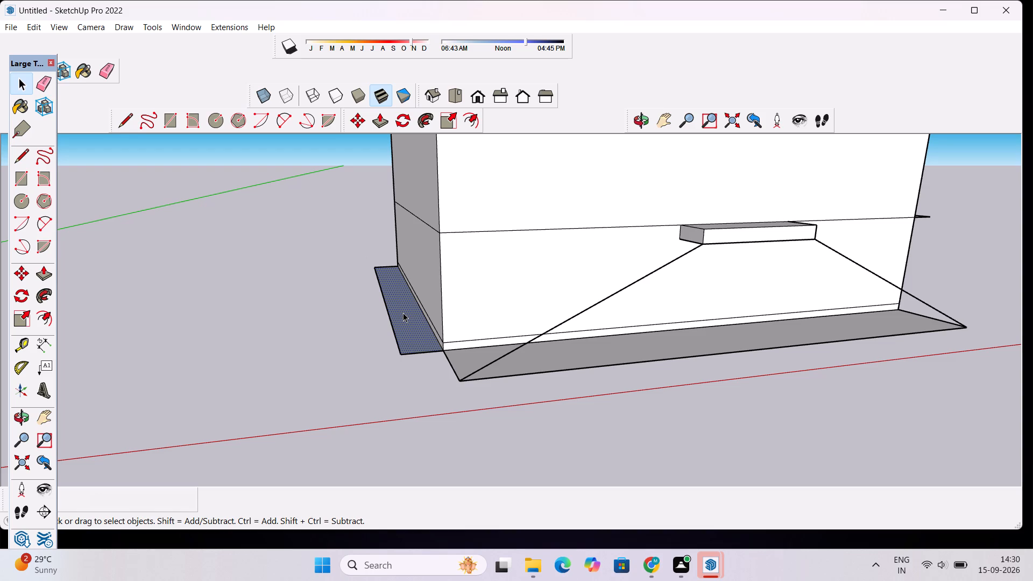
key("p")
left_click(403, 313)
scroll(404, 299, "down", 10)
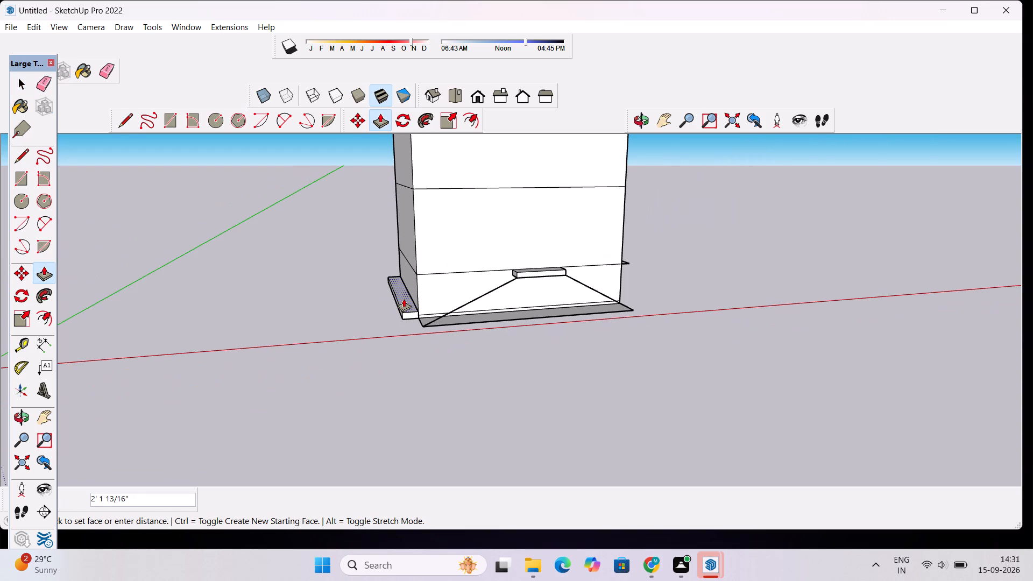
scroll(401, 300, "down", 4)
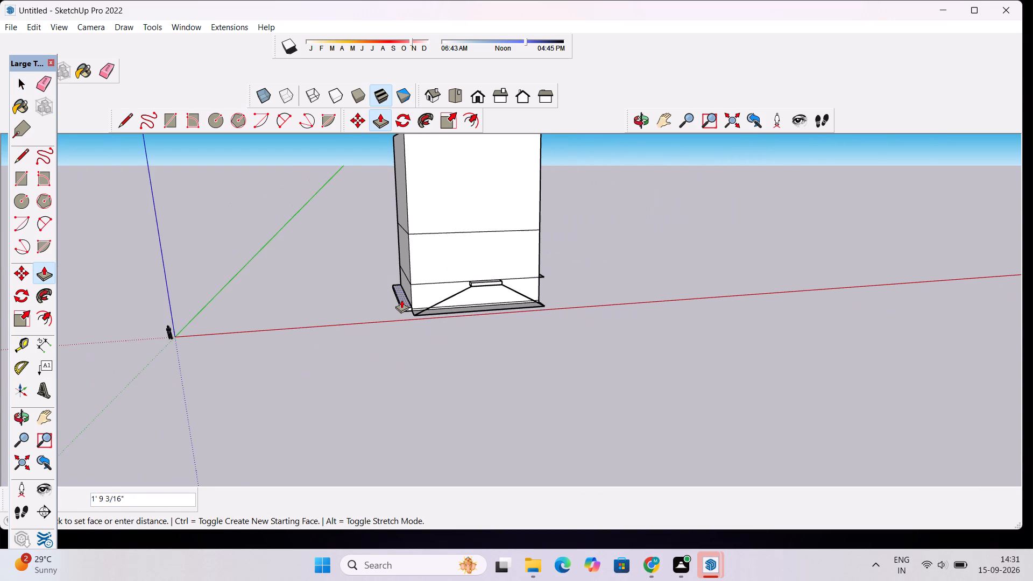
scroll(401, 300, "down", 2)
scroll(408, 167, "up", 3)
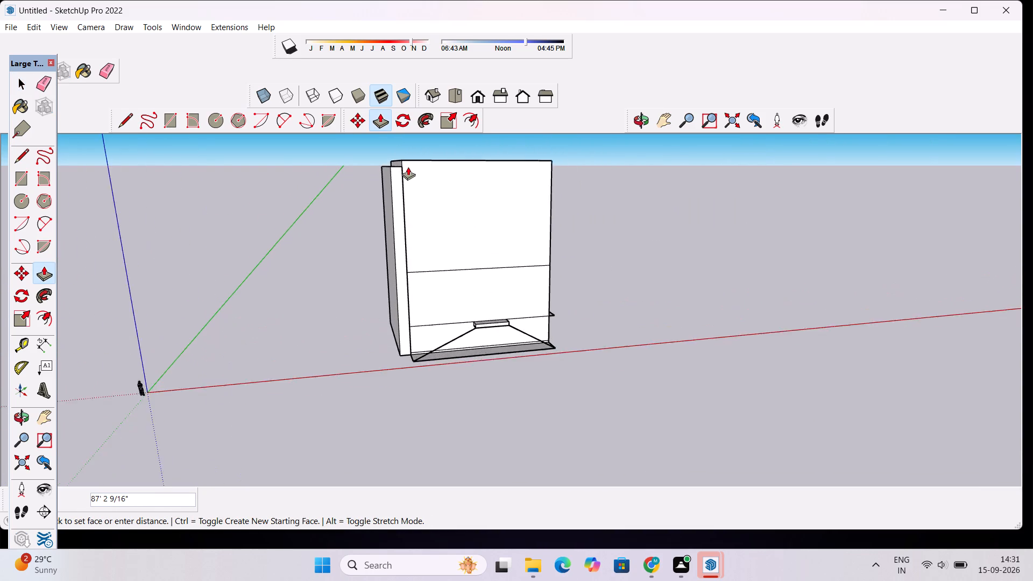
scroll(408, 167, "up", 14)
left_click(404, 160)
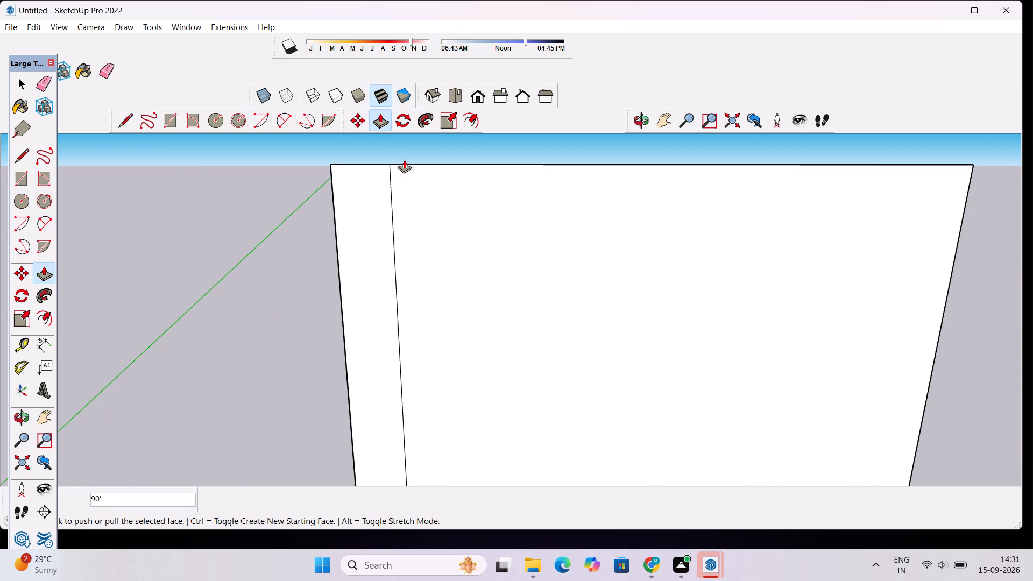
Draw a 5' line outward along the red axis from the front base corner on the block's right side.
scroll(287, 189, "down", 16)
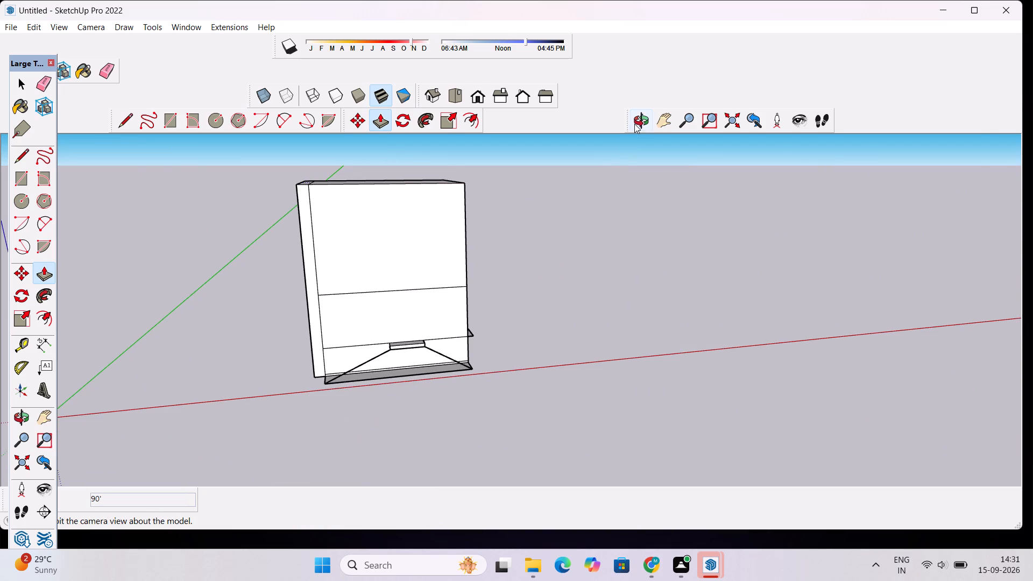
left_click(634, 124)
left_click_drag(599, 284, 519, 263)
scroll(522, 310, "up", 2)
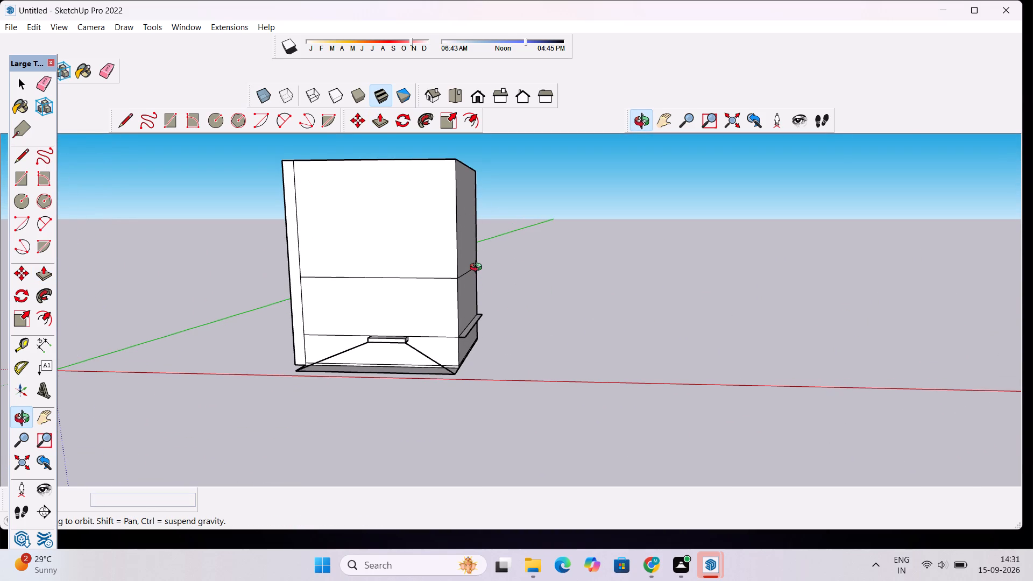
scroll(478, 268, "down", 2)
scroll(475, 391, "up", 8)
left_click_drag(436, 289, 426, 339)
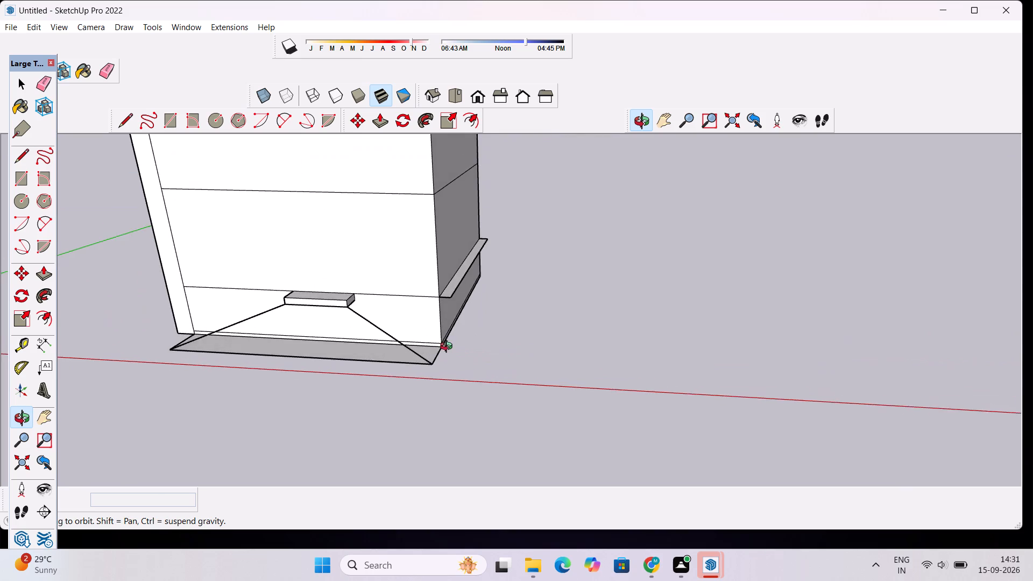
scroll(449, 348, "up", 9)
scroll(445, 323, "up", 3, "shift")
left_click_drag(444, 324, 446, 340, "shift")
scroll(446, 340, "up", 3, "shift")
left_click(444, 374, "shift")
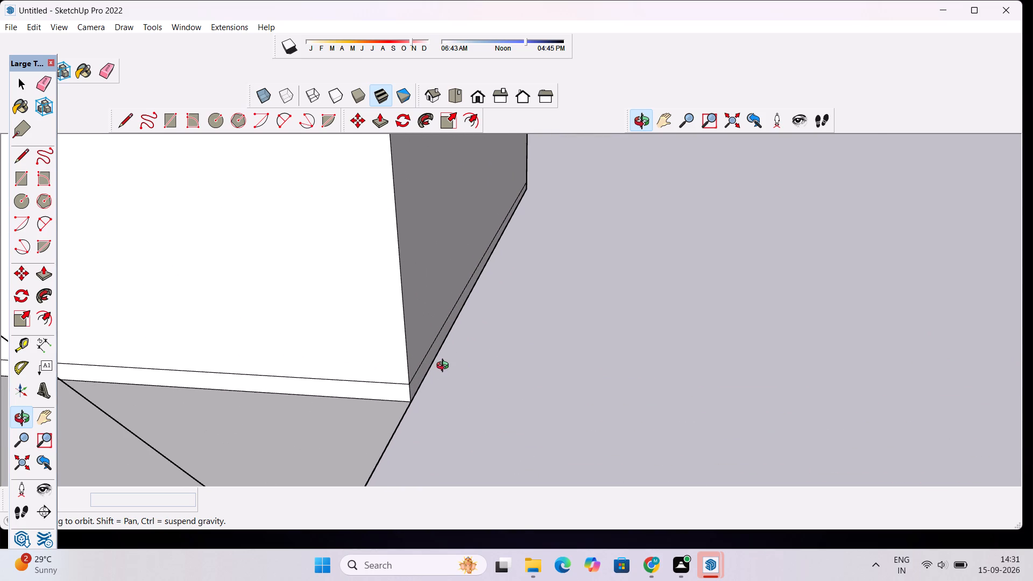
key("l")
scroll(426, 386, "up", 3)
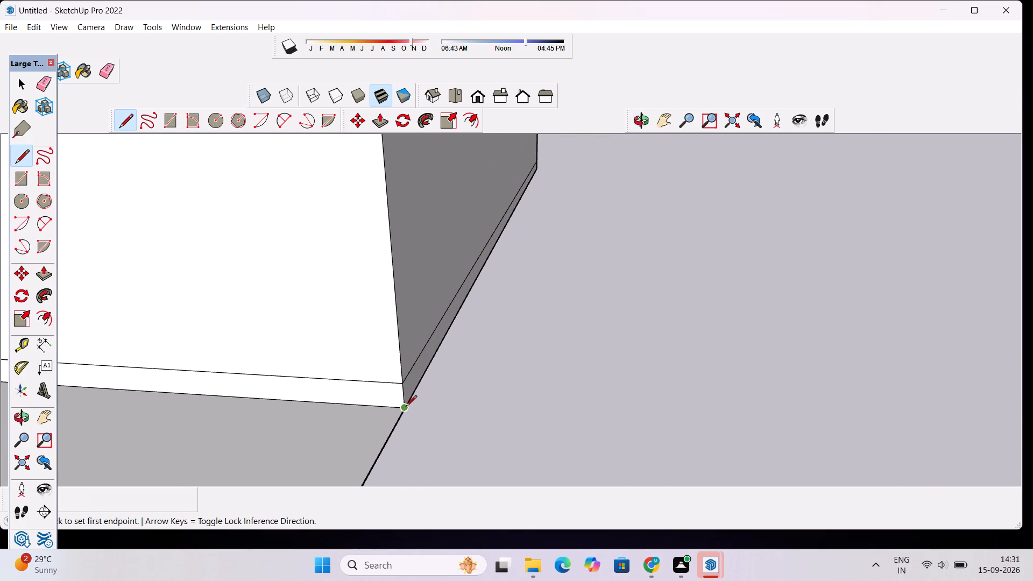
left_click(406, 407)
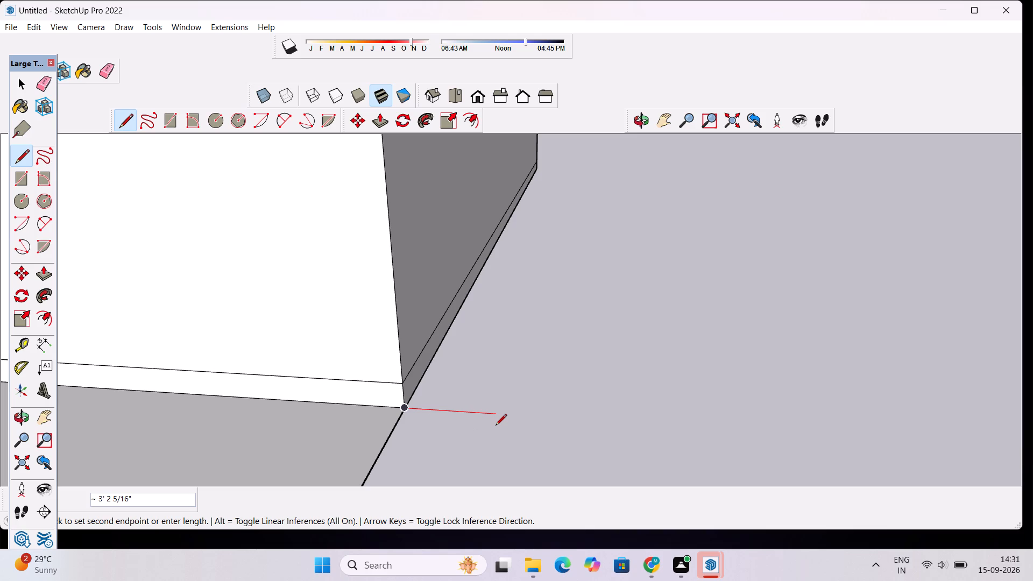
type("5'")
key("Return")
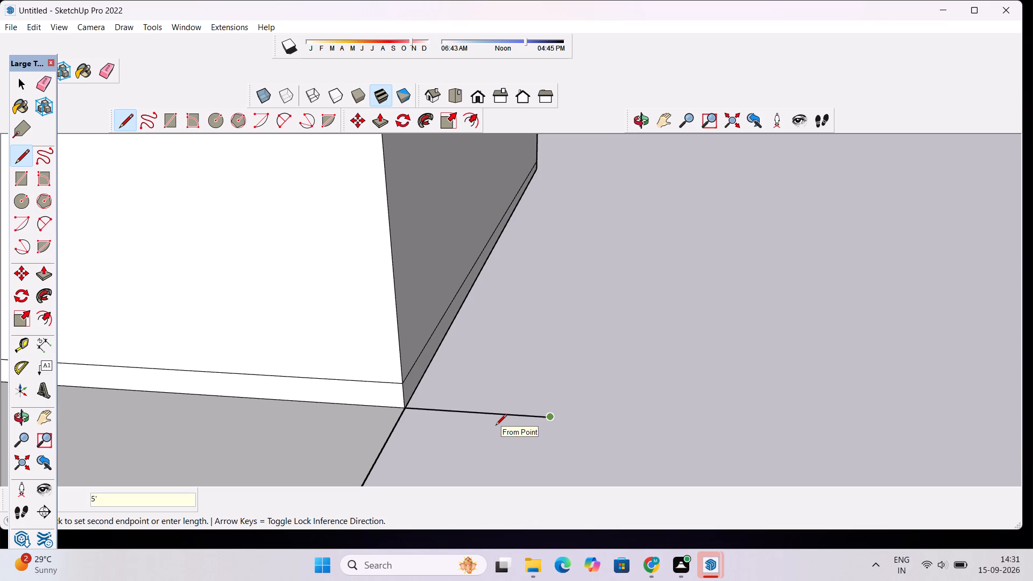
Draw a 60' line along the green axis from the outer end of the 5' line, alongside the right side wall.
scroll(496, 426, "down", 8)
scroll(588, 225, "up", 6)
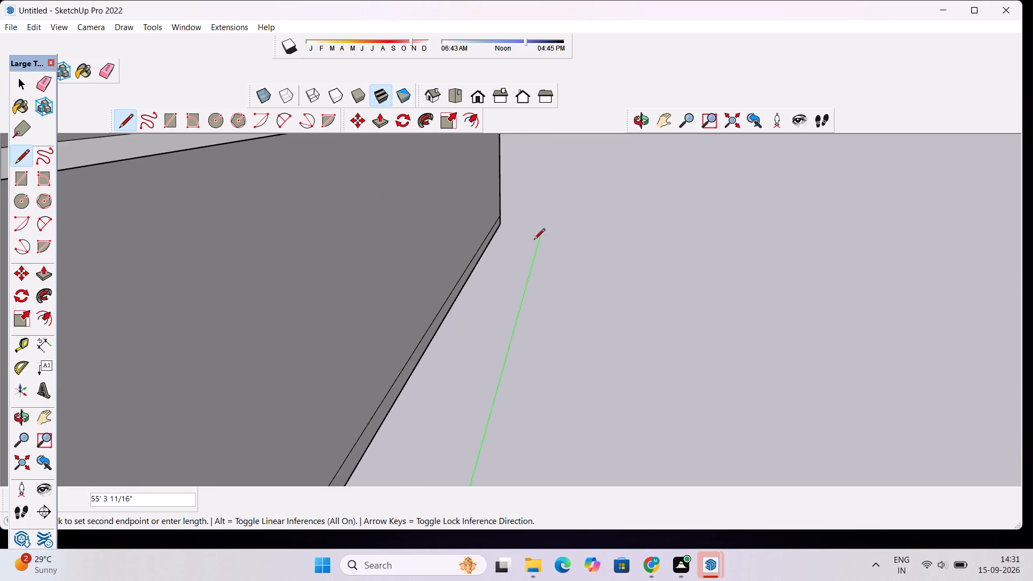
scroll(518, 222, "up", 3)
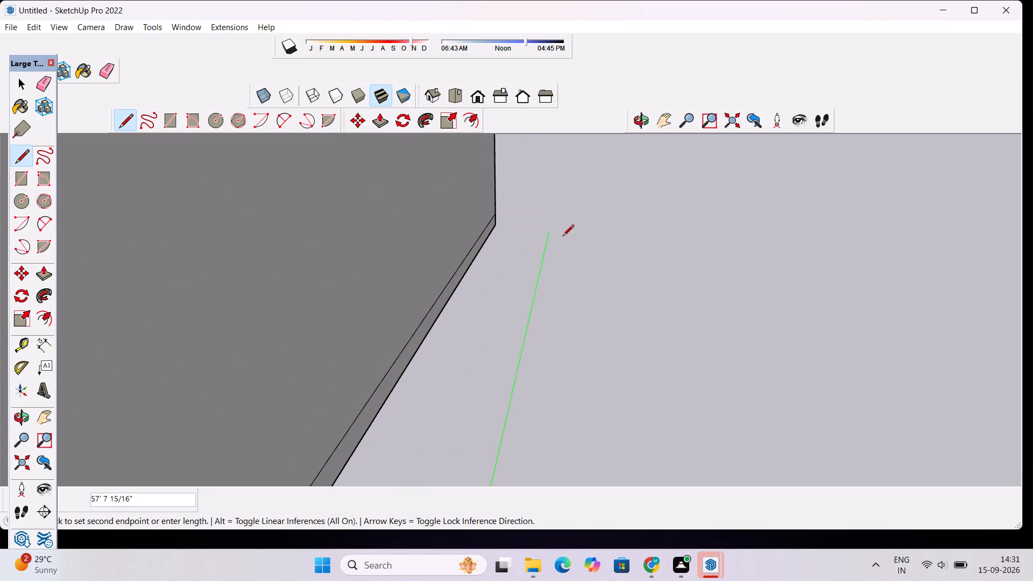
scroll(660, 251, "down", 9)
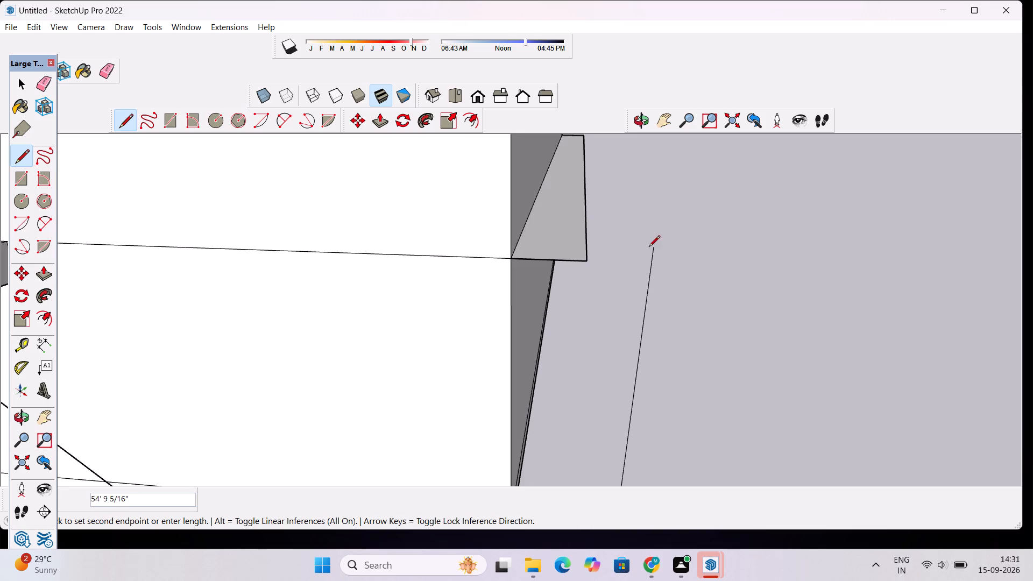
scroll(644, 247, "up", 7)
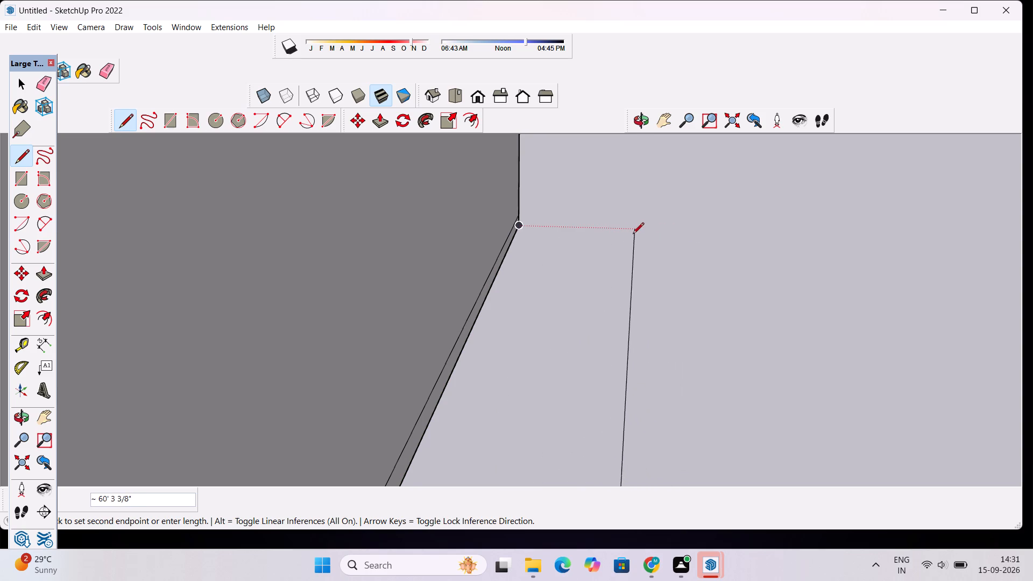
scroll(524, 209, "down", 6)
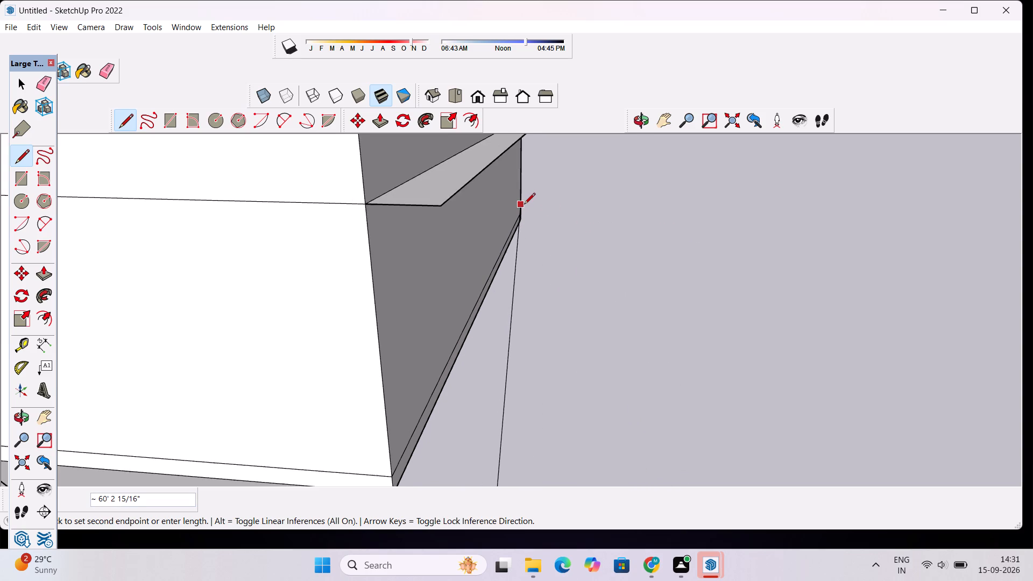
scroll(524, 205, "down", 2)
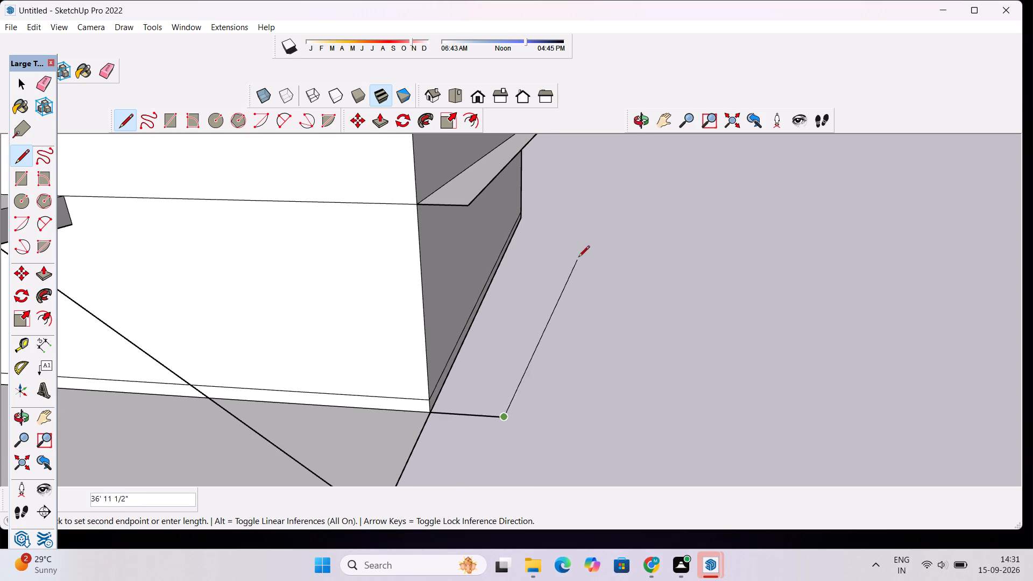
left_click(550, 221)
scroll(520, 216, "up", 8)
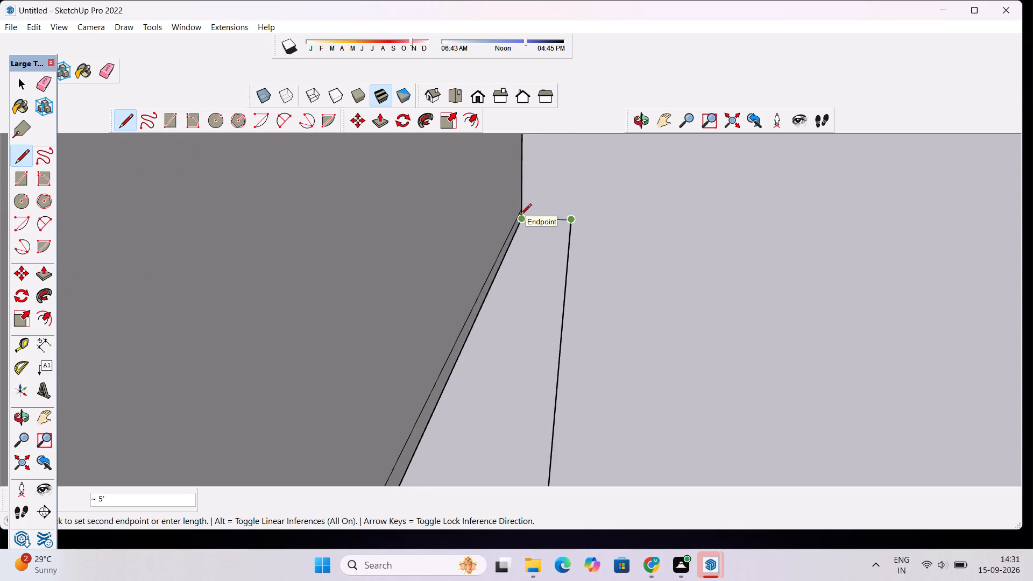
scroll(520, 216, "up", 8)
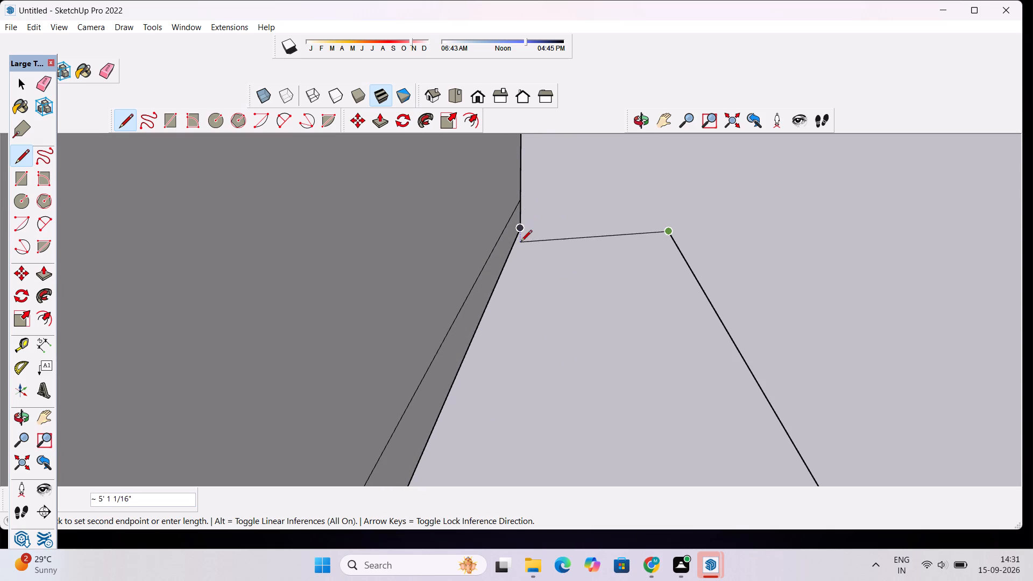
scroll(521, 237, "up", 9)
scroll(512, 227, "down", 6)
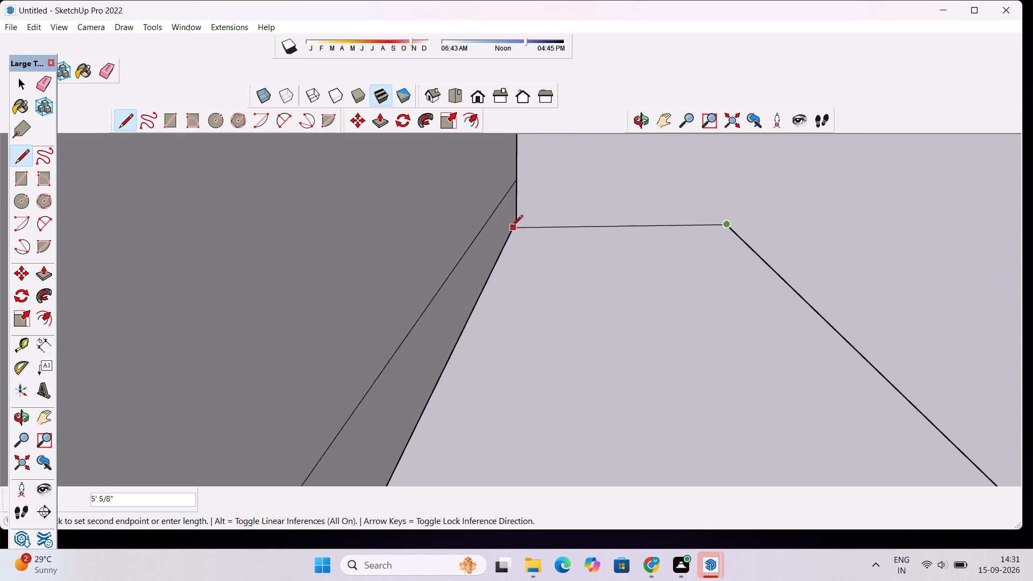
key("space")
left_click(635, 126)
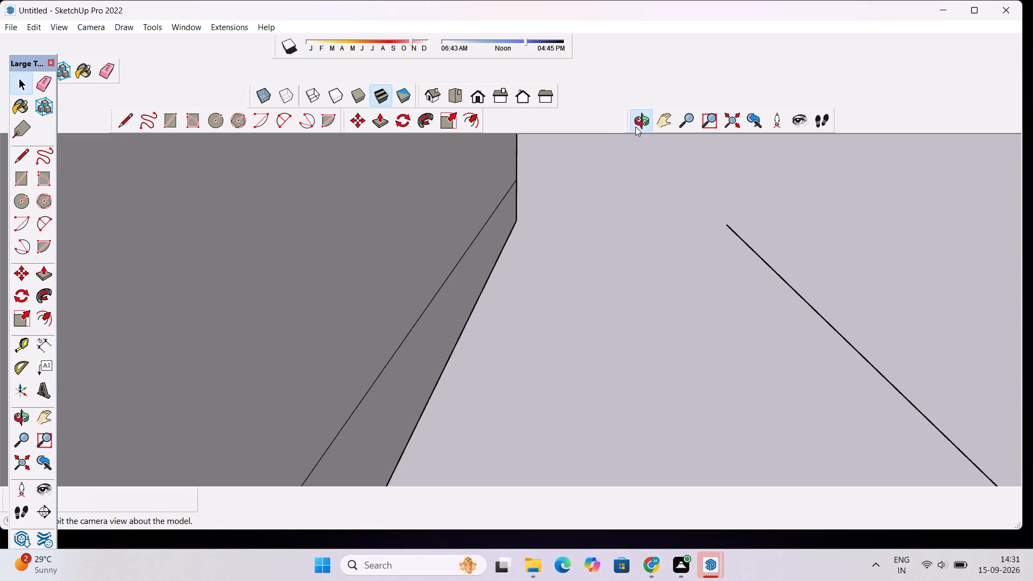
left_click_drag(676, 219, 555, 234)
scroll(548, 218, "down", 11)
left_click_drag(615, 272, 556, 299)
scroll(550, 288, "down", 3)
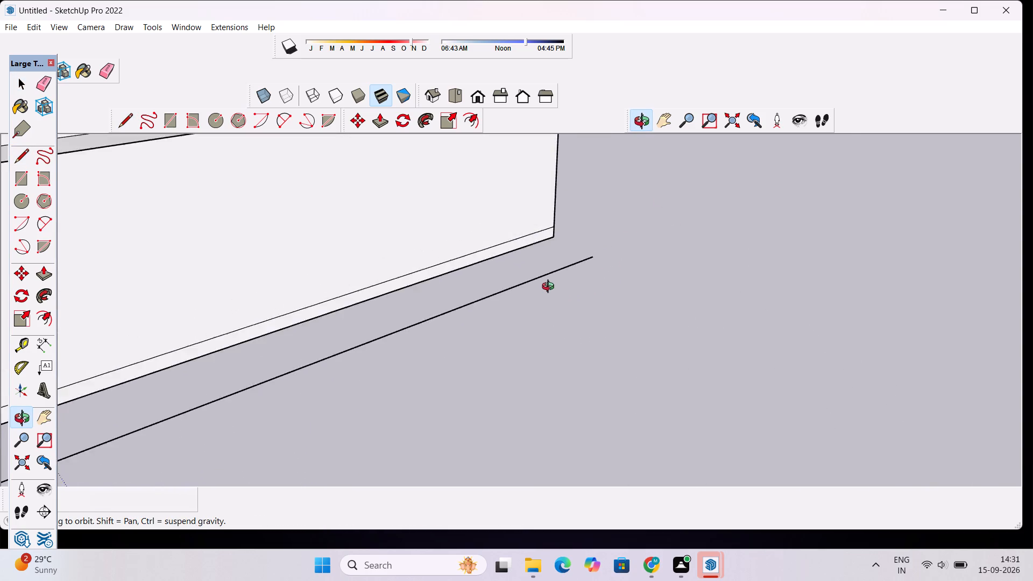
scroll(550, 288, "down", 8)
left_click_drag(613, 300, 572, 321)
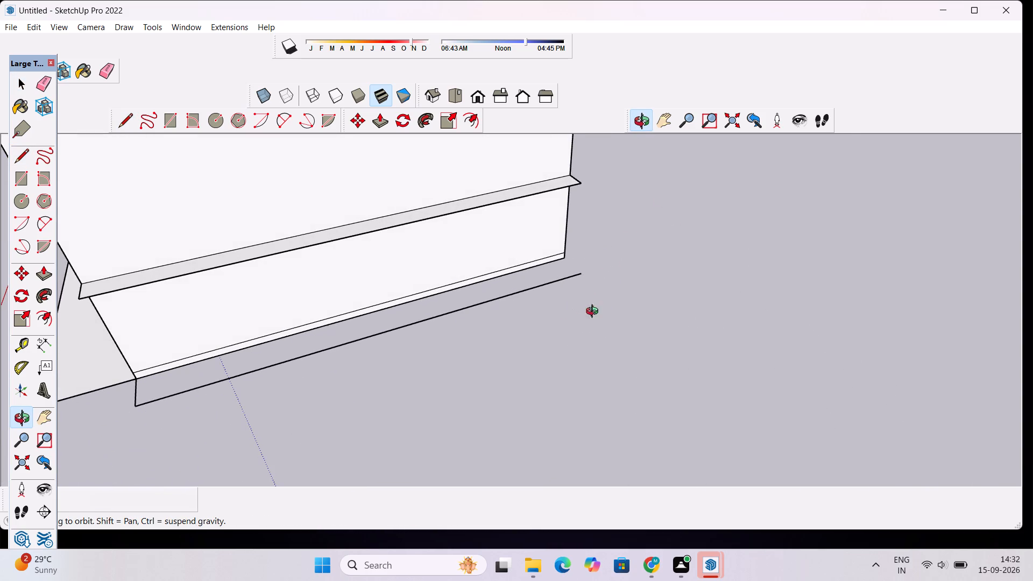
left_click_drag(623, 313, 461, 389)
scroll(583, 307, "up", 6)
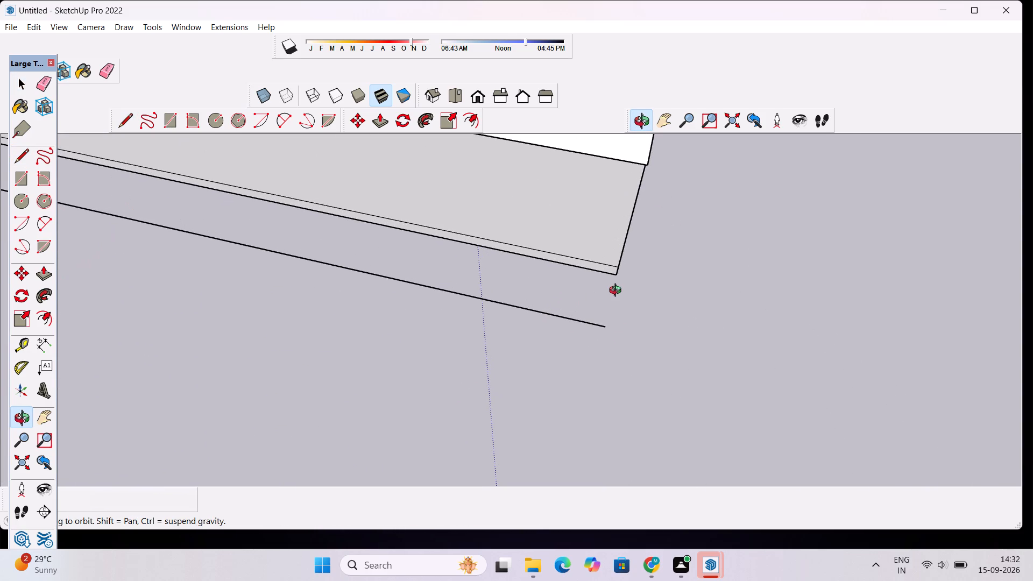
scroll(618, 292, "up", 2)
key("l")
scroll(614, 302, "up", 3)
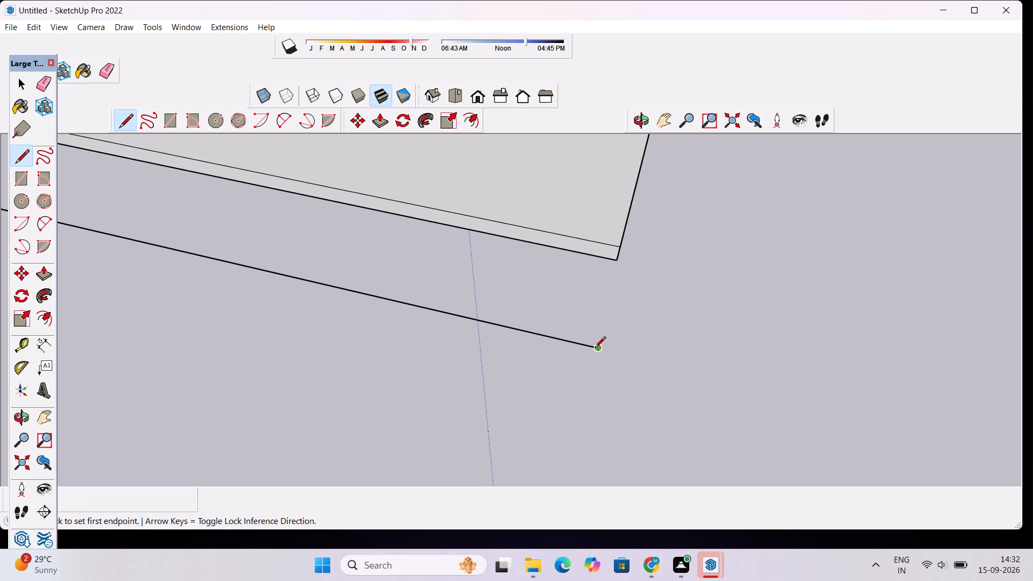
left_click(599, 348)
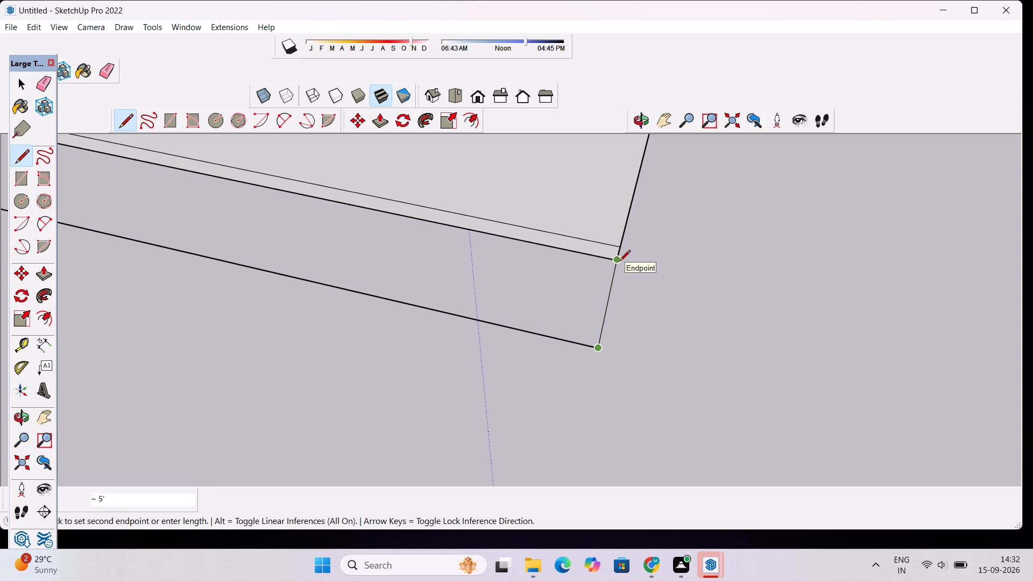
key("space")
Draw a 5' line outward along the red axis from the back base corner on the block's right side.
left_click(642, 123)
left_click_drag(706, 338, 574, 320)
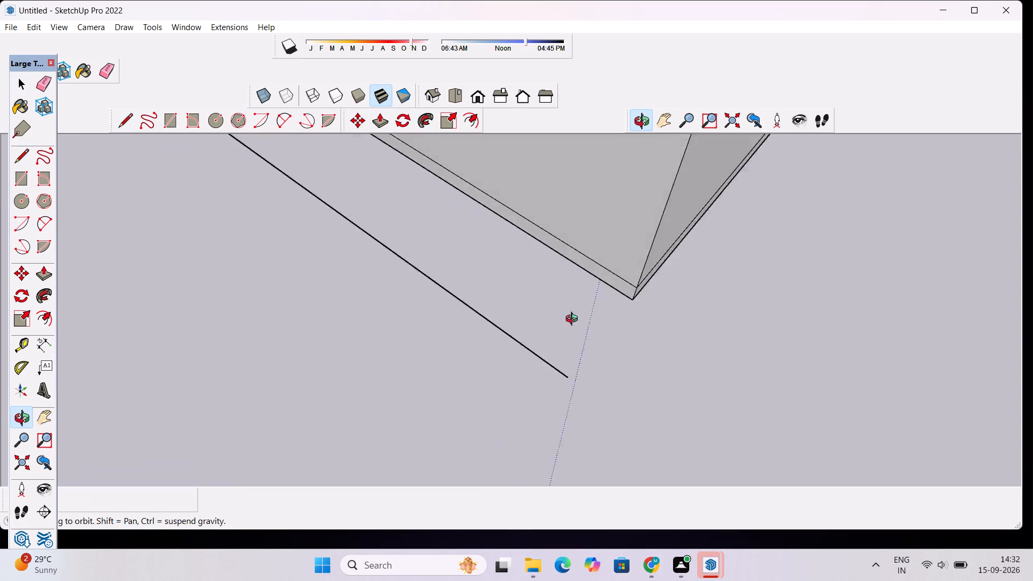
left_click_drag(574, 320, 451, 274)
left_click_drag(652, 369, 594, 382)
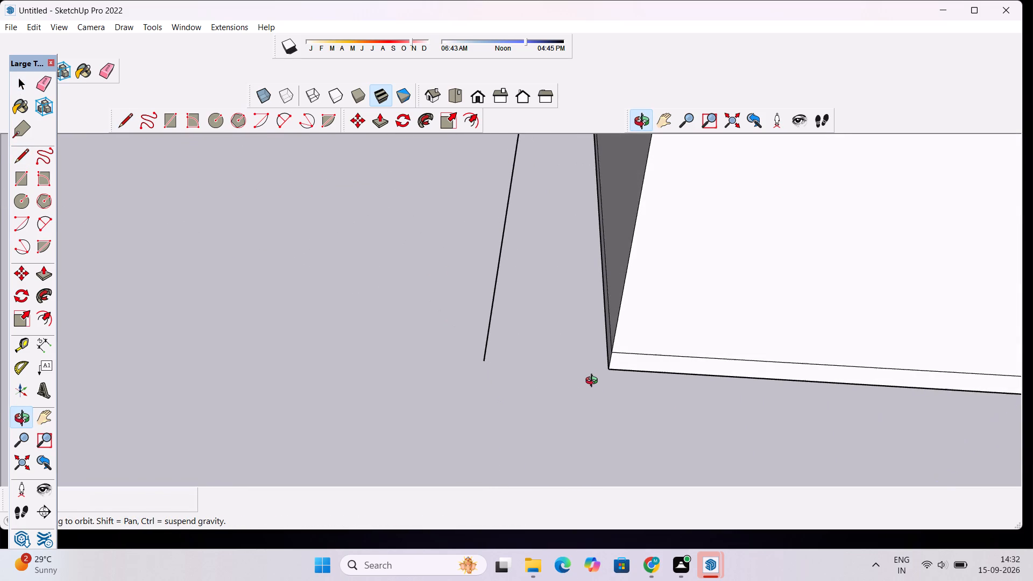
key("l")
scroll(599, 378, "up", 2)
left_click(611, 369)
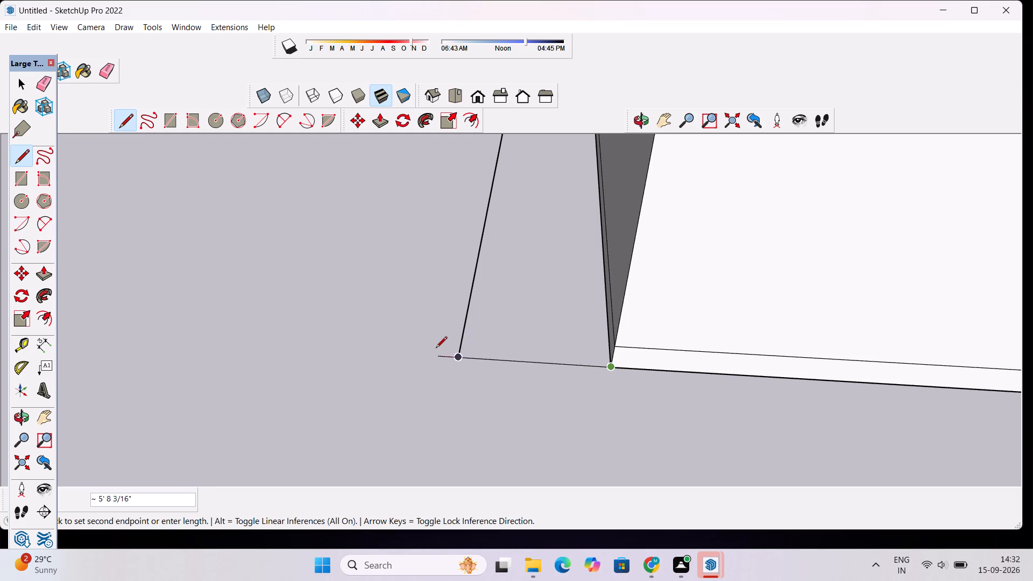
scroll(455, 354, "up", 7)
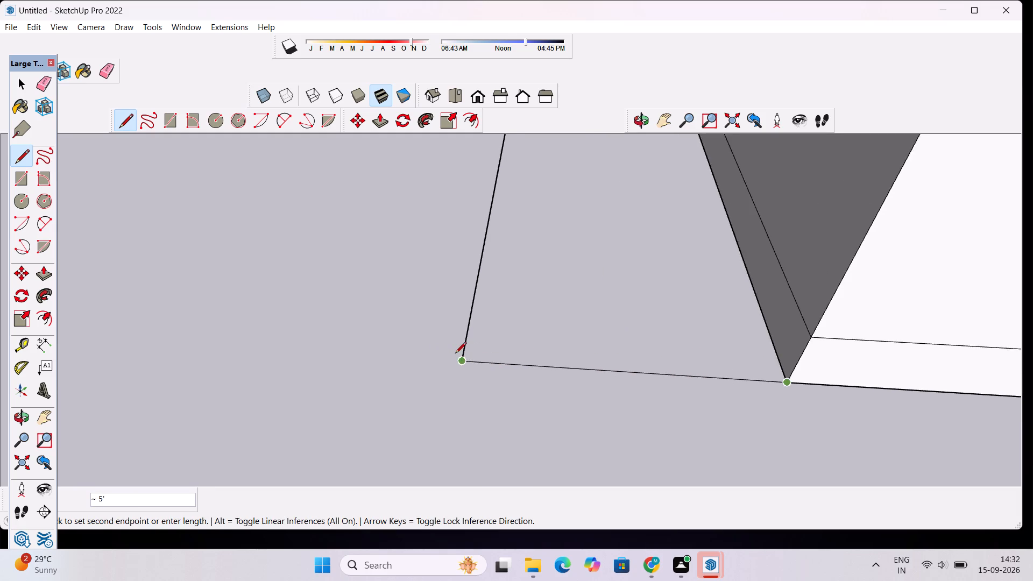
scroll(455, 354, "up", 5)
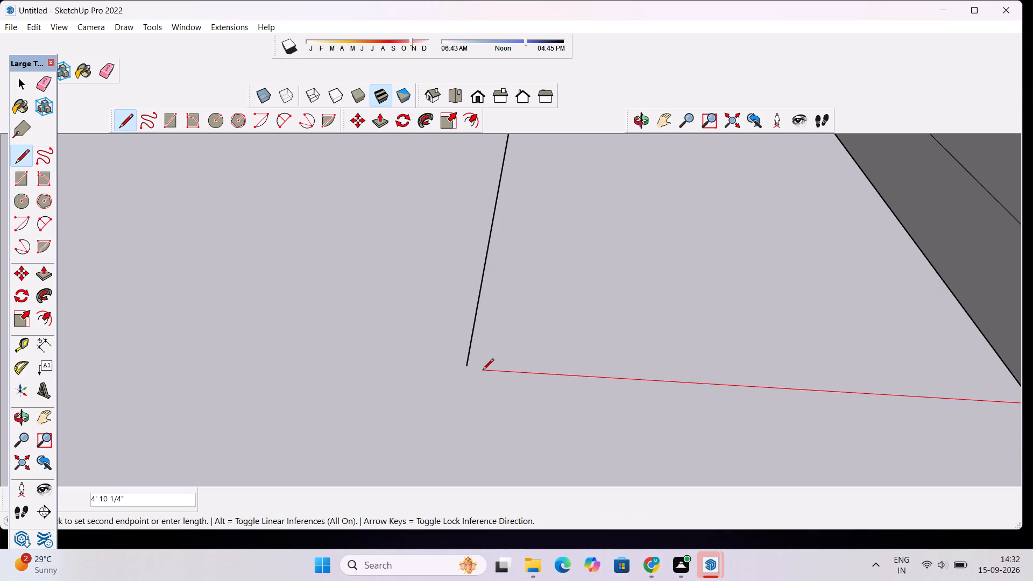
scroll(483, 371, "up", 8)
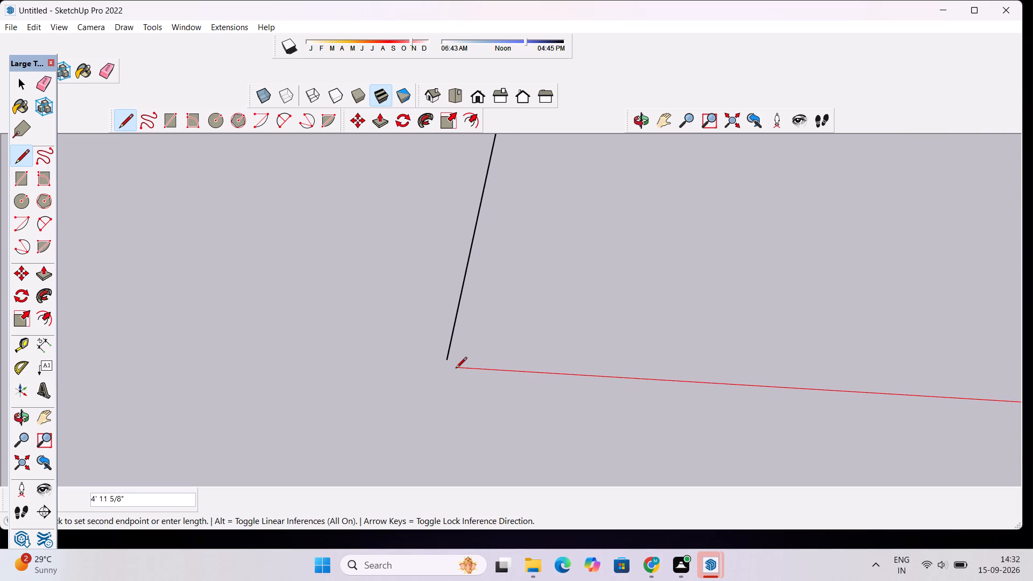
scroll(456, 369, "up", 4)
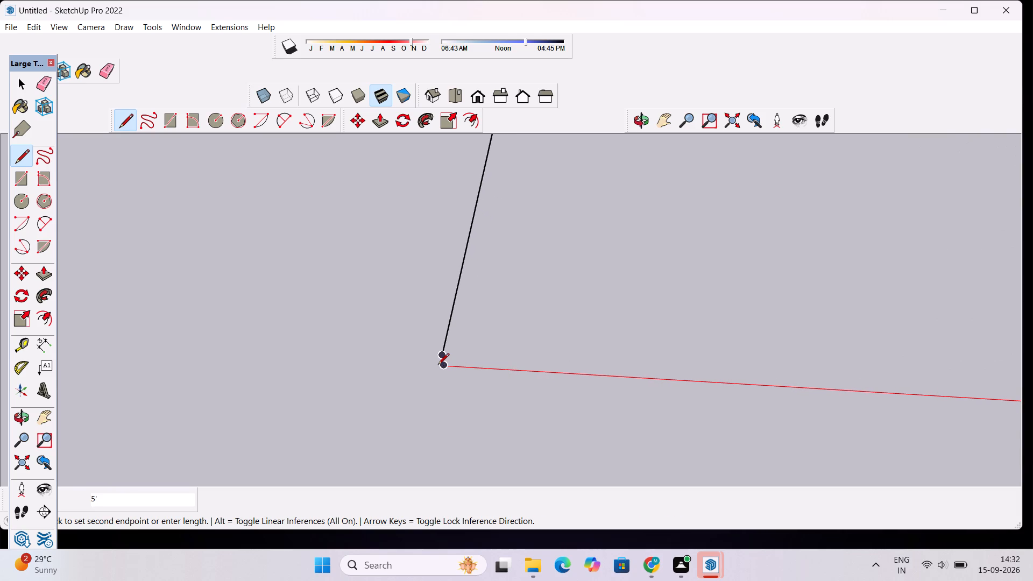
scroll(438, 365, "up", 2)
left_click(438, 365)
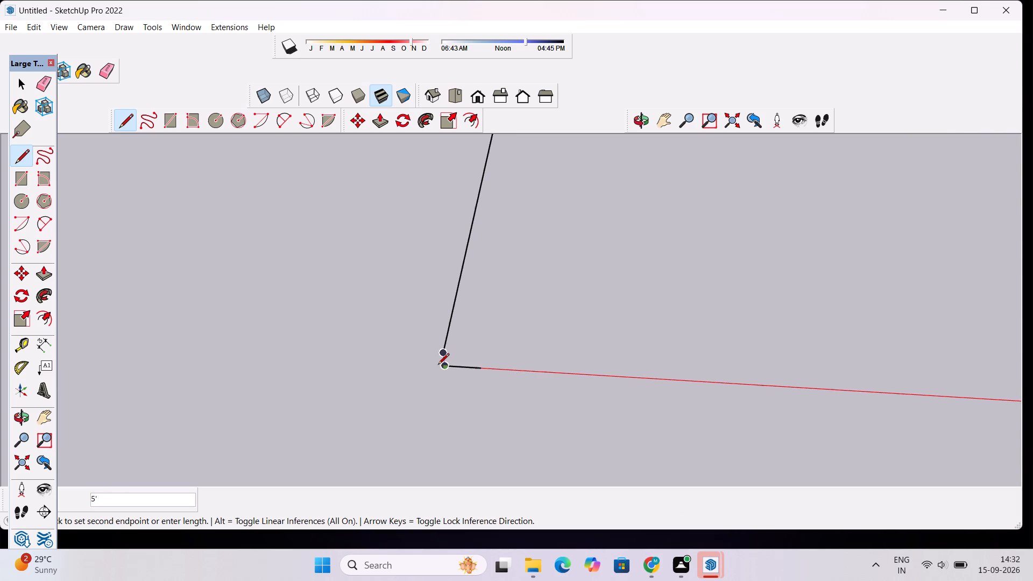
scroll(440, 352, "up", 8)
key("space")
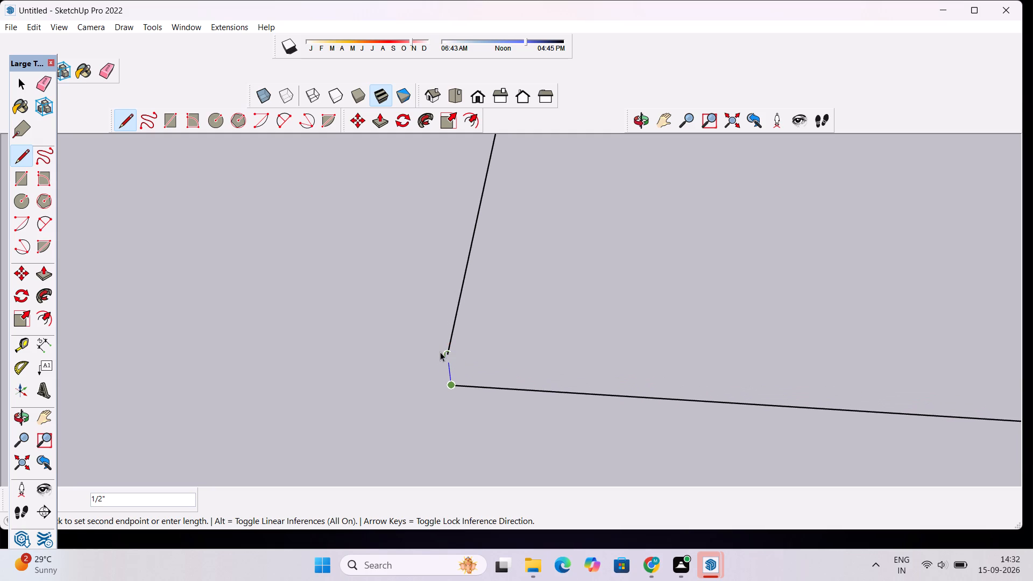
Examine the ground strip outline beside the block's right side wall from the rear, front and side.
left_click(640, 124)
left_click_drag(499, 315, 689, 281)
scroll(696, 283, "down", 19)
scroll(505, 217, "down", 13)
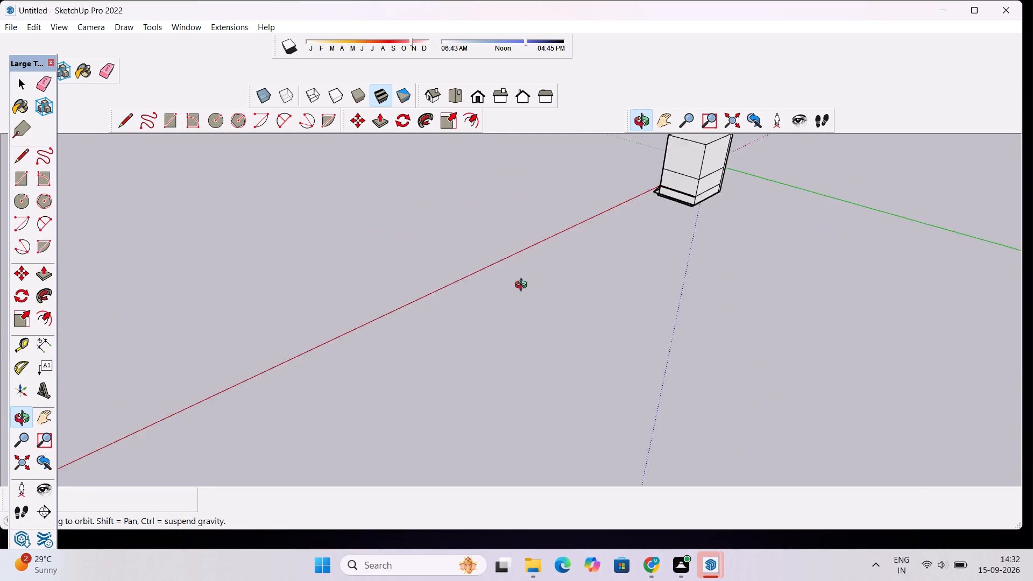
scroll(523, 286, "down", 3)
scroll(599, 223, "up", 12)
left_click_drag(602, 301, 825, 245)
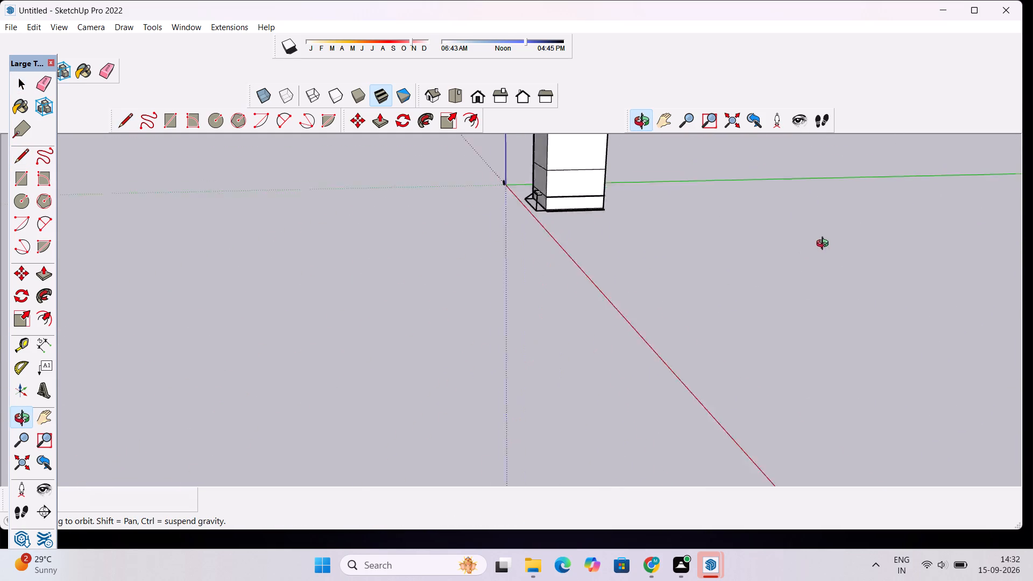
left_click_drag(825, 245, 1032, 260)
scroll(478, 312, "down", 3)
left_click_drag(376, 218, 473, 309, "shift")
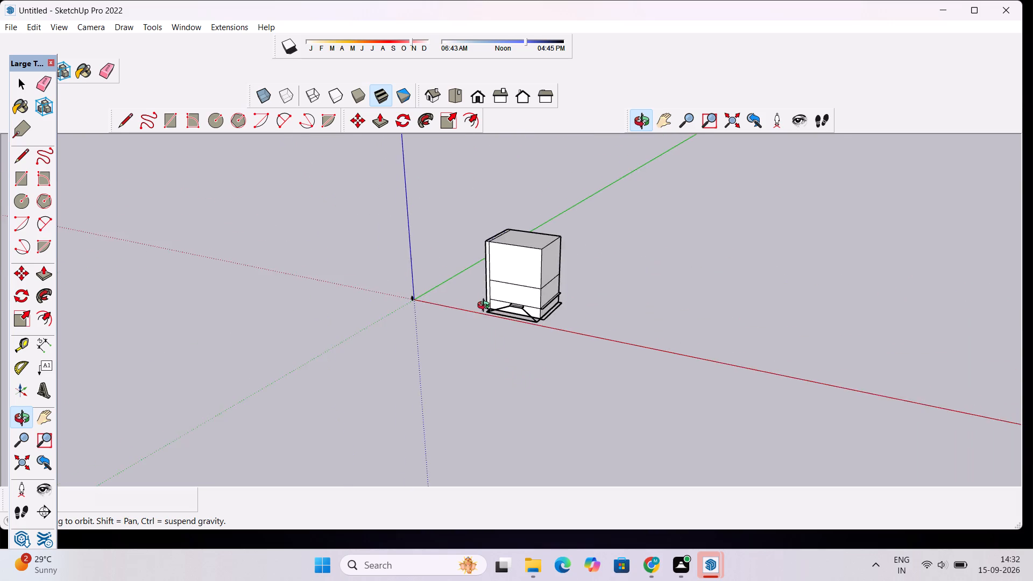
scroll(486, 307, "up", 5)
left_click_drag(493, 330, 657, 319)
scroll(564, 285, "up", 5)
left_click_drag(645, 299, 602, 308)
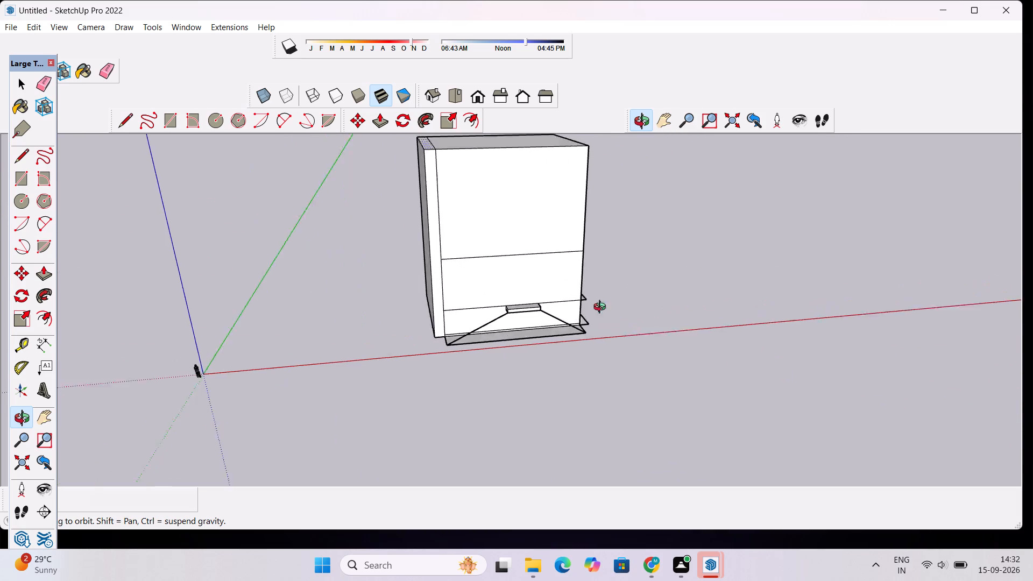
left_click_drag(602, 308, 458, 294)
scroll(638, 321, "up", 8)
left_click_drag(607, 336, 565, 430)
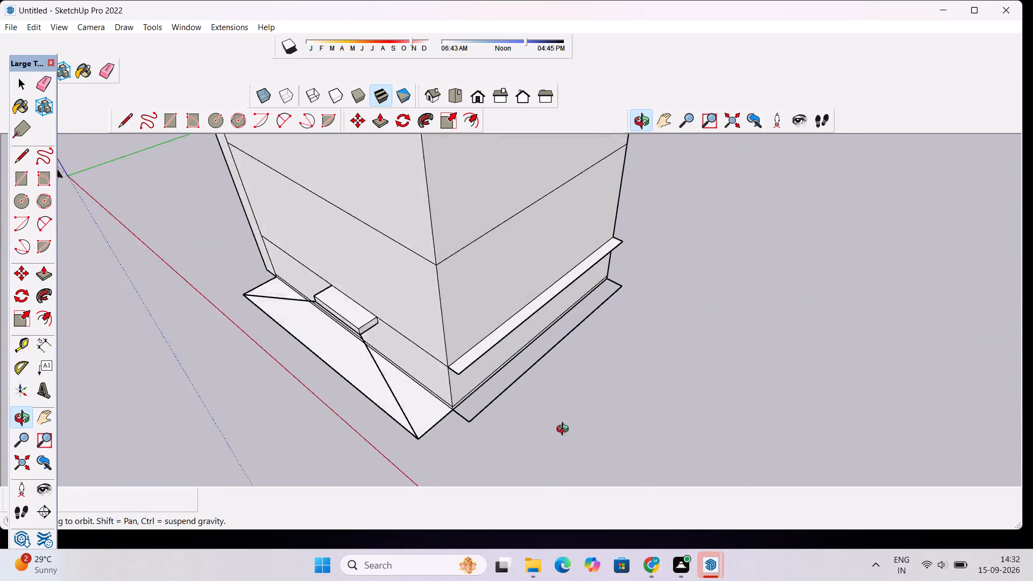
left_click_drag(565, 430, 471, 436)
left_click_drag(569, 371, 554, 388)
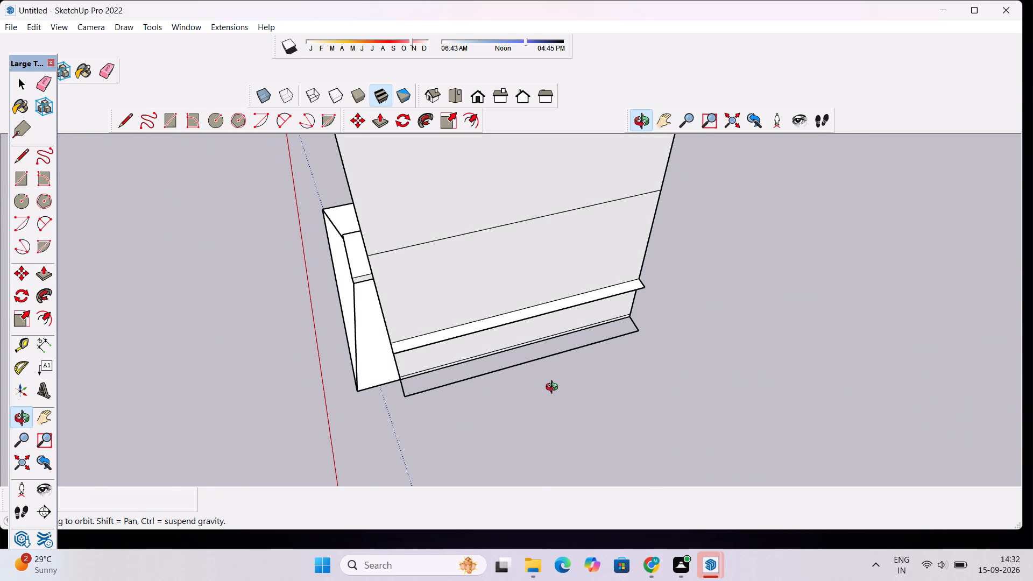
Erase the long outer line and the front 5' line of the right side ground strip outline.
scroll(541, 385, "up", 1)
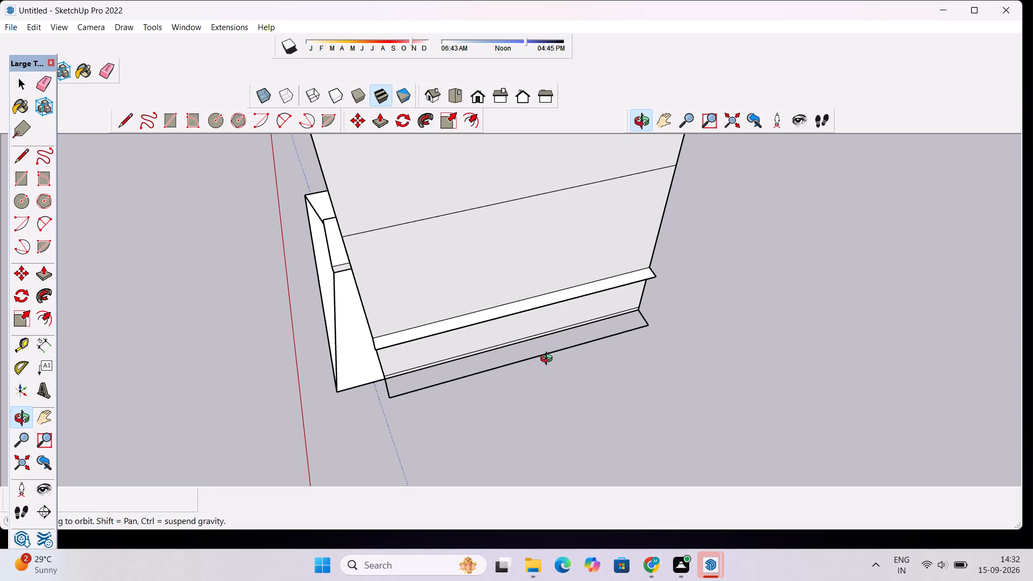
scroll(547, 337, "up", 3)
left_click_drag(542, 366, 561, 413)
scroll(553, 395, "up", 3)
key("space")
key("e")
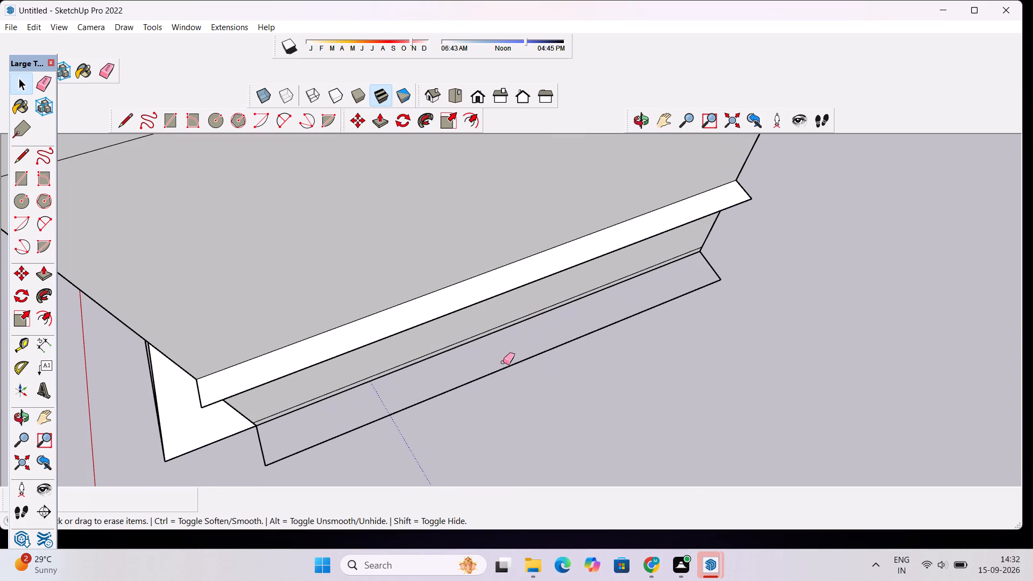
left_click_drag(503, 362, 507, 370)
left_click_drag(259, 451, 267, 449)
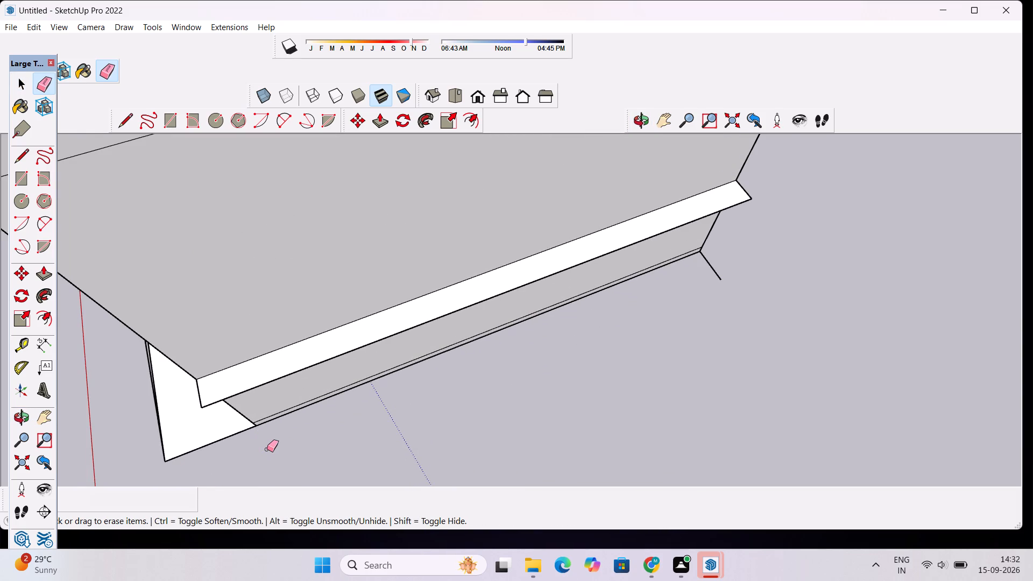
Draw a 5' line outward along the red axis from the front base corner of the block's right side wall.
scroll(267, 449, "up", 1)
key("l")
scroll(272, 401, "down", 5)
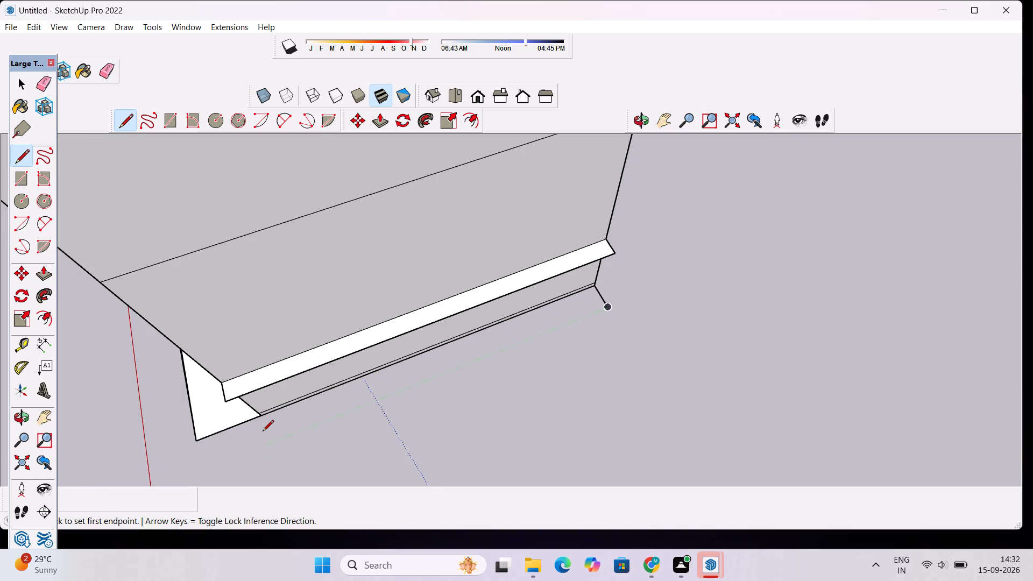
scroll(250, 442, "up", 9)
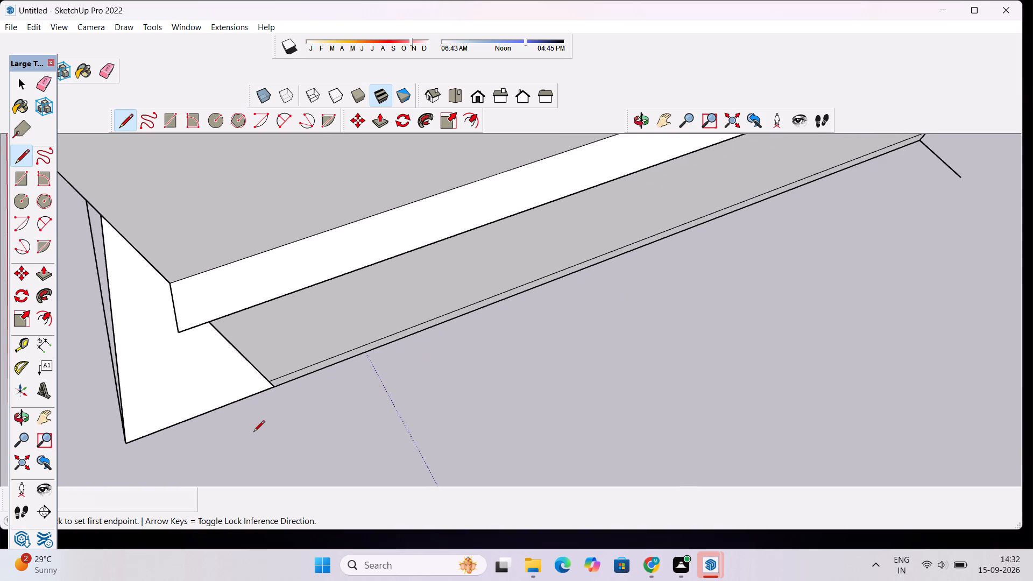
scroll(253, 433, "up", 5)
scroll(275, 387, "up", 3)
left_click(287, 358)
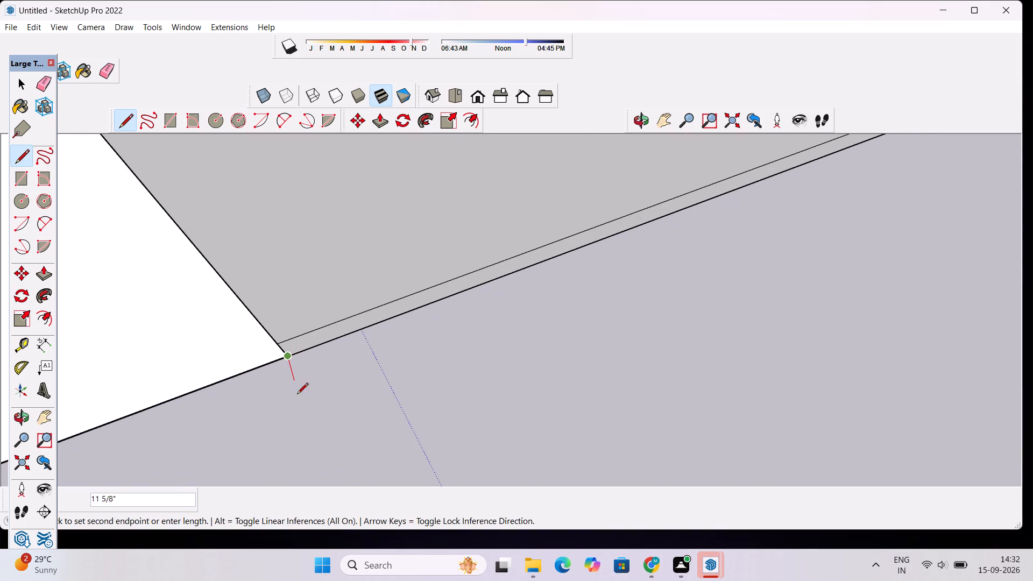
type("5'")
key("Return")
Draw a 60' line along the green axis joining the outer ends of the two 5' lines, closing the right side ground strip.
scroll(292, 416, "down", 9)
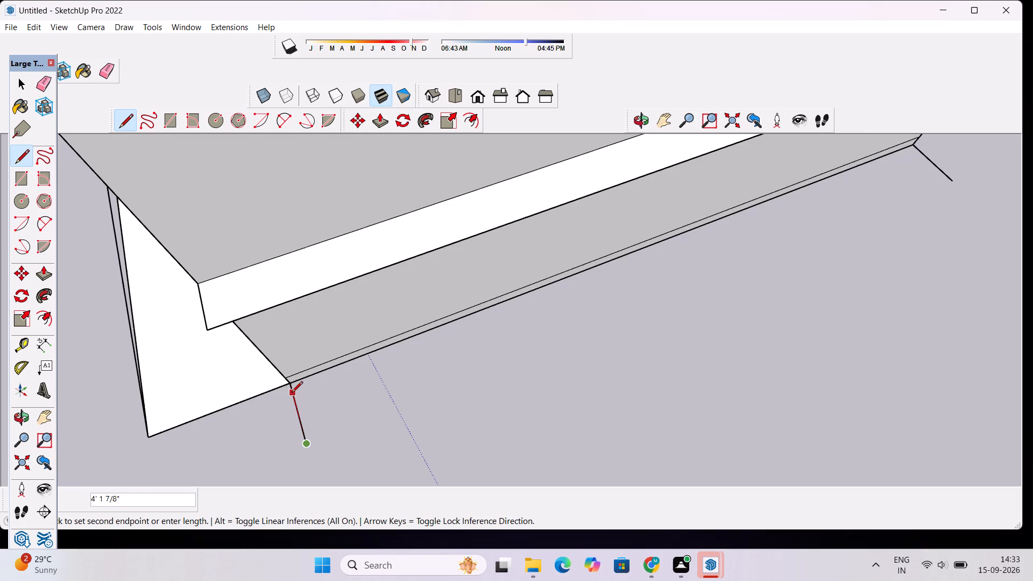
scroll(311, 454, "down", 3)
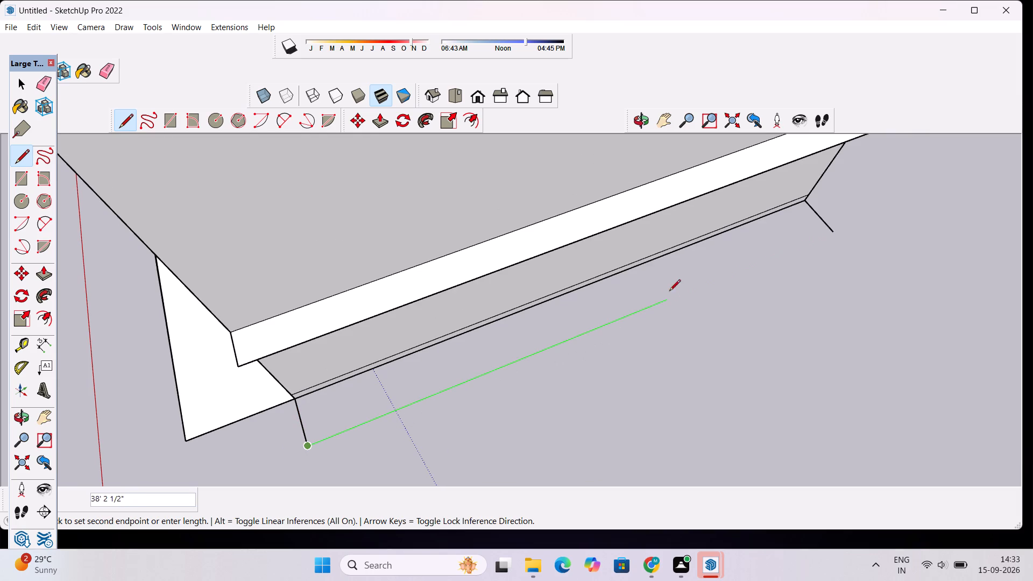
scroll(752, 261, "up", 2)
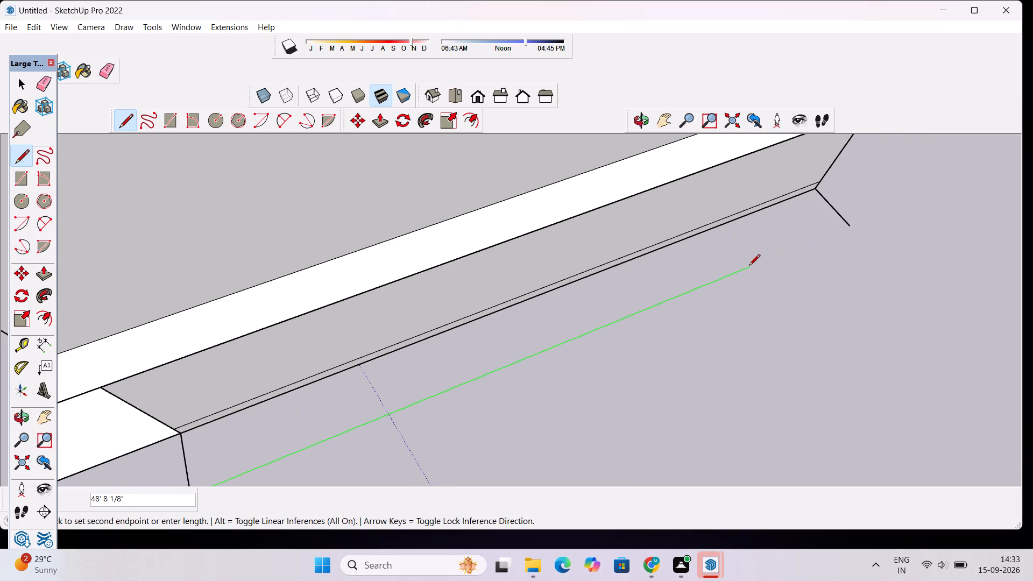
scroll(737, 271, "down", 1)
scroll(832, 239, "up", 1)
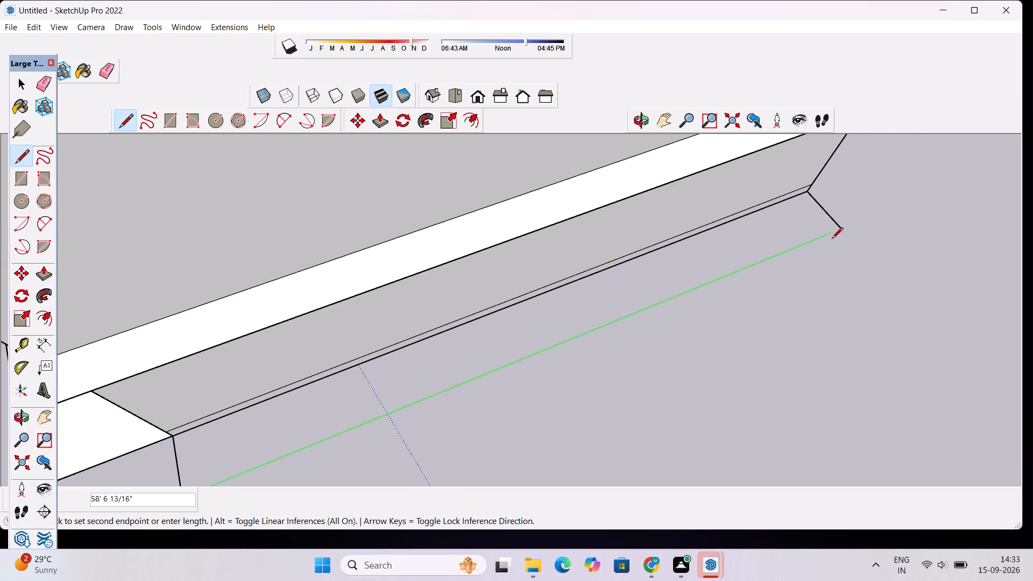
left_click(839, 230)
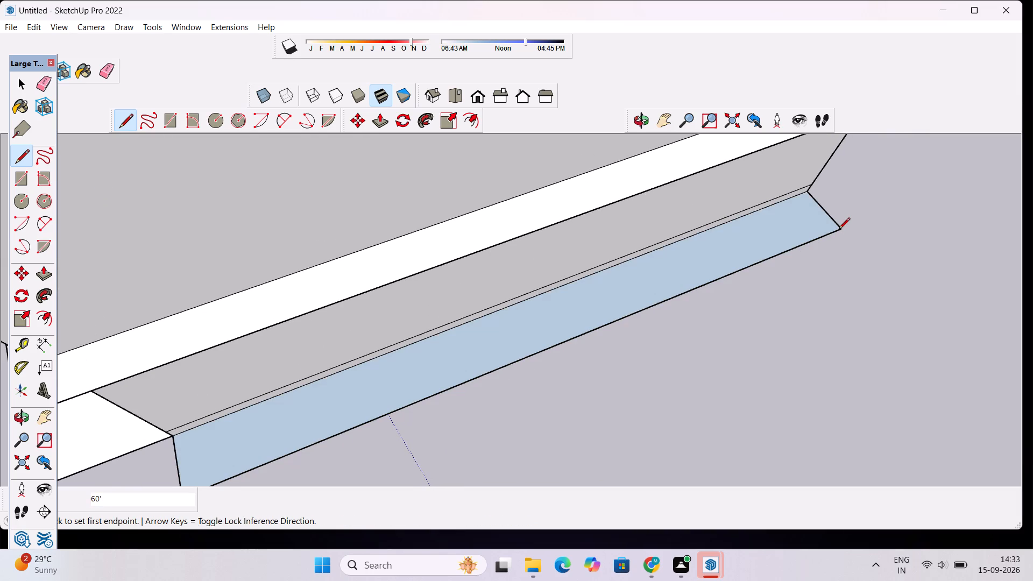
scroll(832, 235, "up", 2)
key("space")
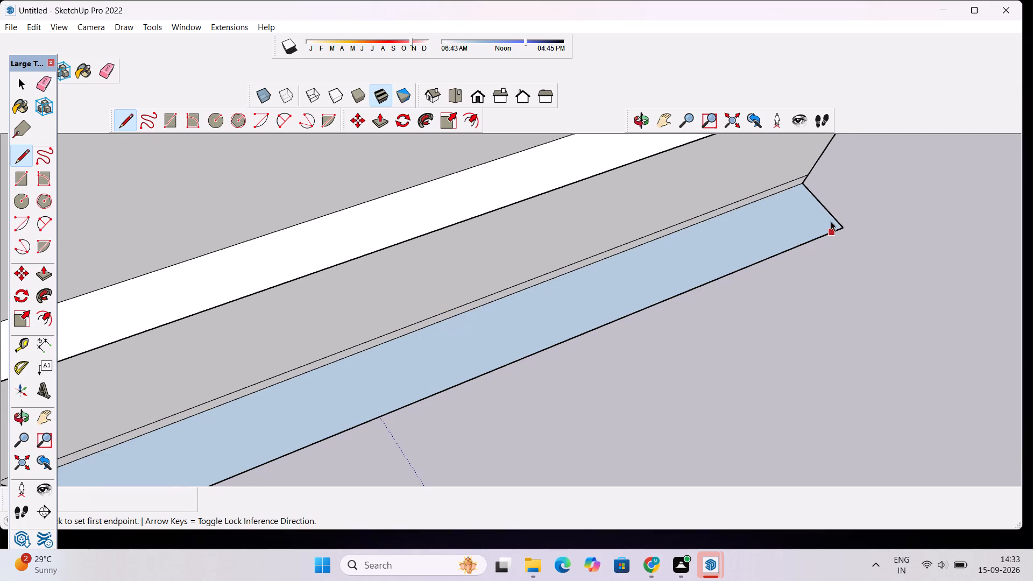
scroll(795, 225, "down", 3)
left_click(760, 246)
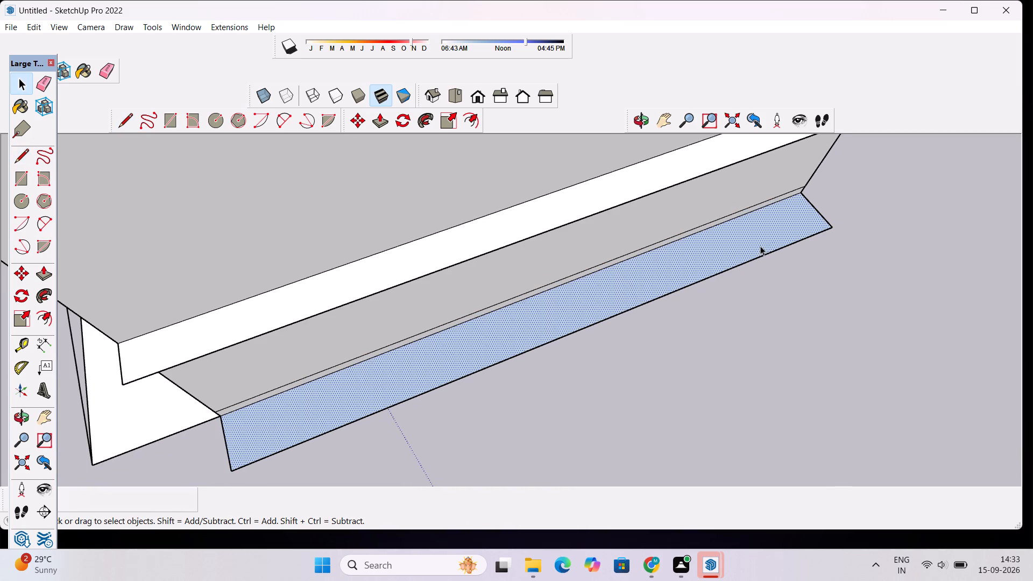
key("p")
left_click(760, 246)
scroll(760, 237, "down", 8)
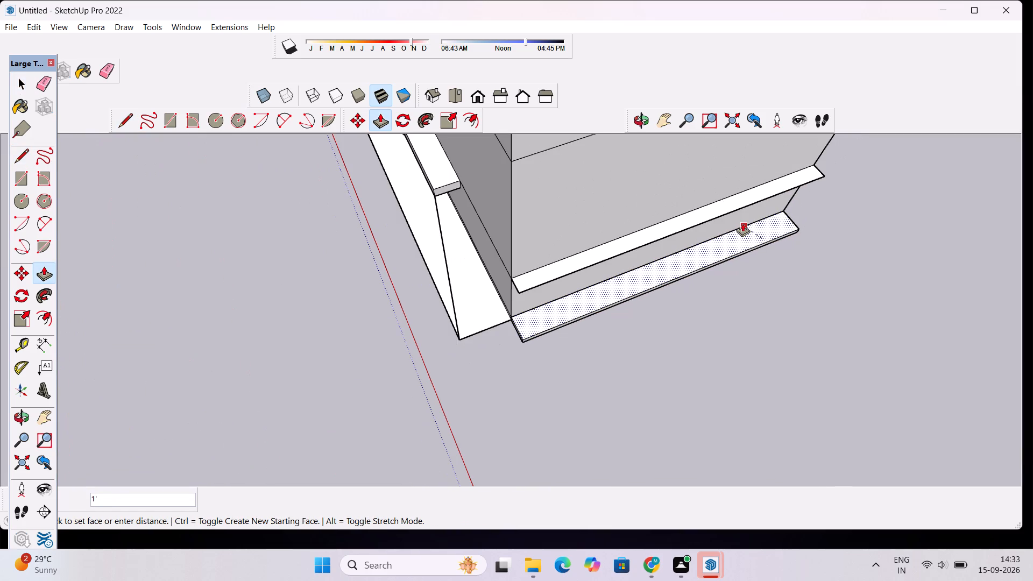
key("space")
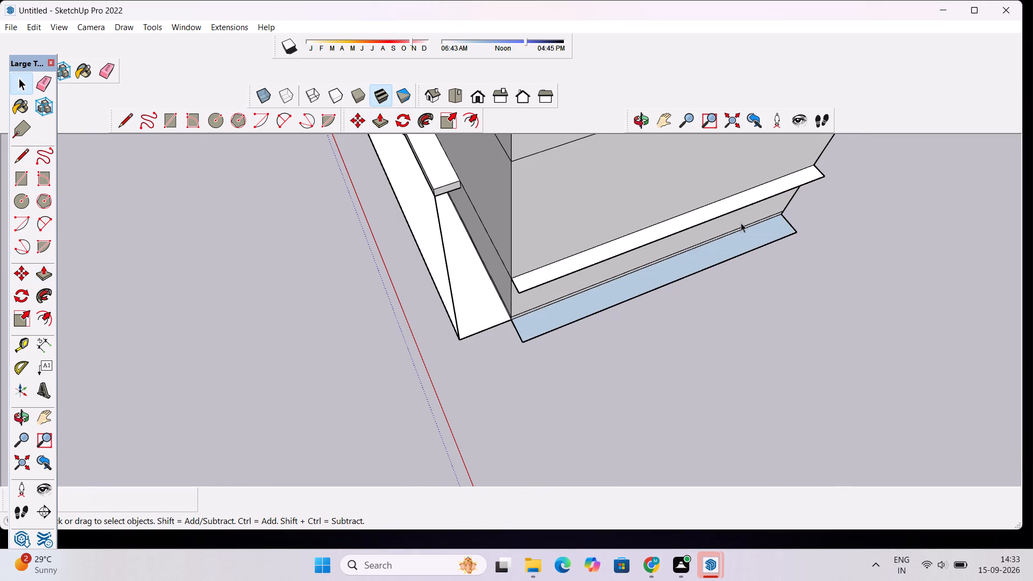
Erase the outer edge and both short end edges of the stray ledge above the ground strip on the right side wall.
key("e")
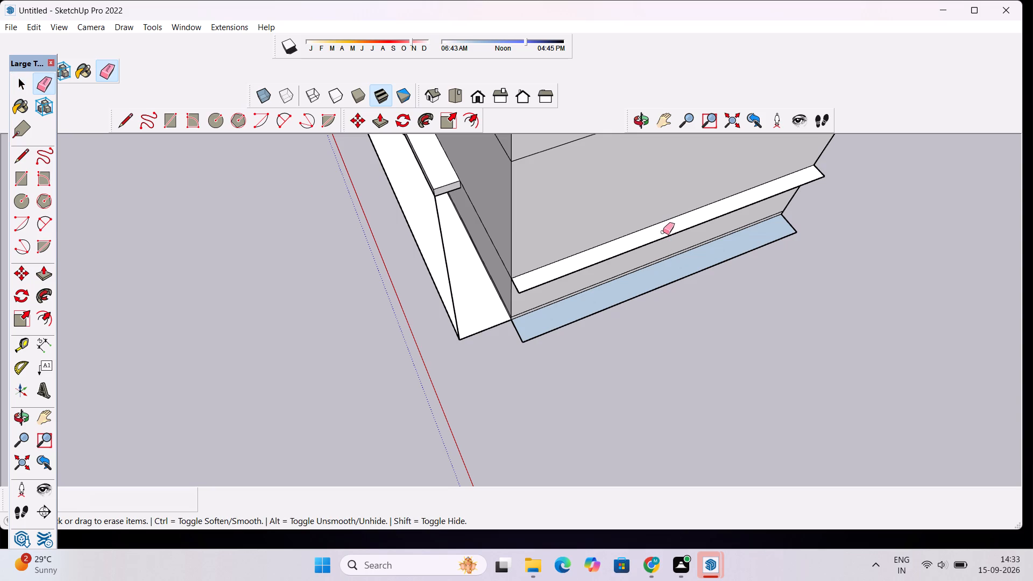
left_click_drag(663, 232, 663, 243)
scroll(673, 233, "up", 3)
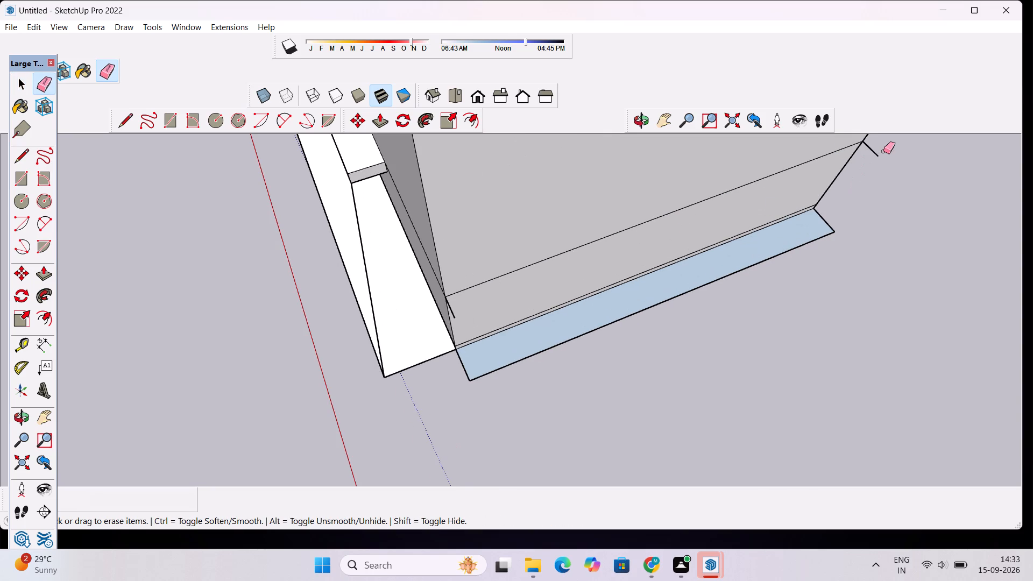
left_click_drag(883, 151, 857, 167)
scroll(392, 317, "up", 5)
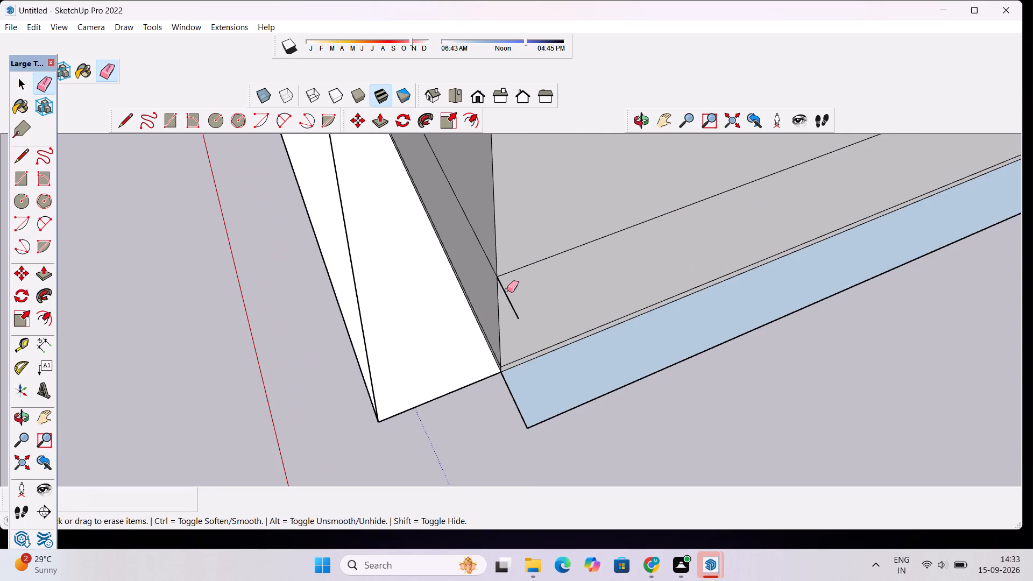
left_click(507, 293)
key("space")
Push/Pull the right side ground strip face up 90' to align with the top of the block.
scroll(250, 339, "down", 2)
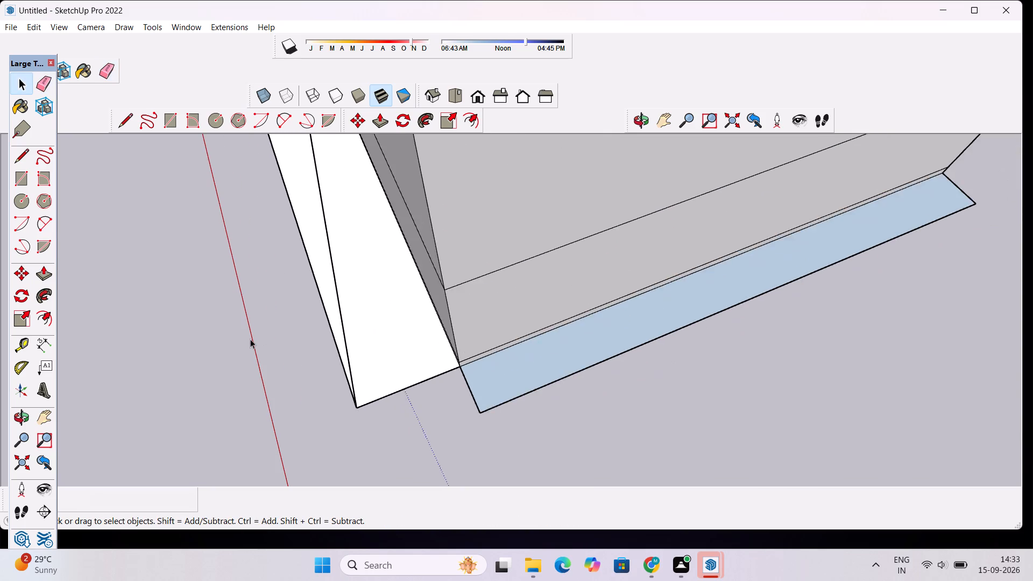
scroll(250, 339, "down", 4)
left_click(578, 316)
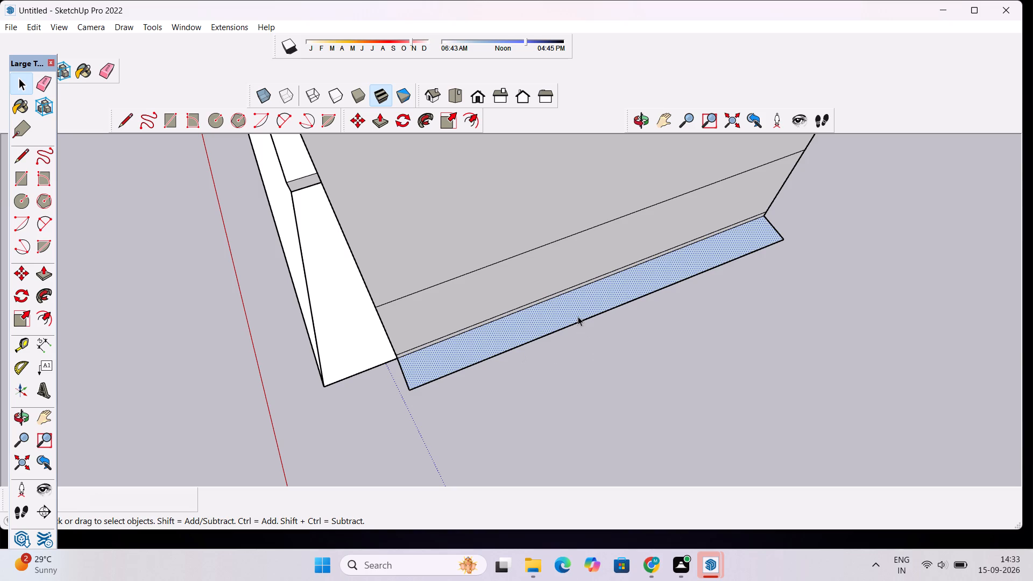
key("p")
left_click(578, 316)
scroll(578, 296, "down", 11)
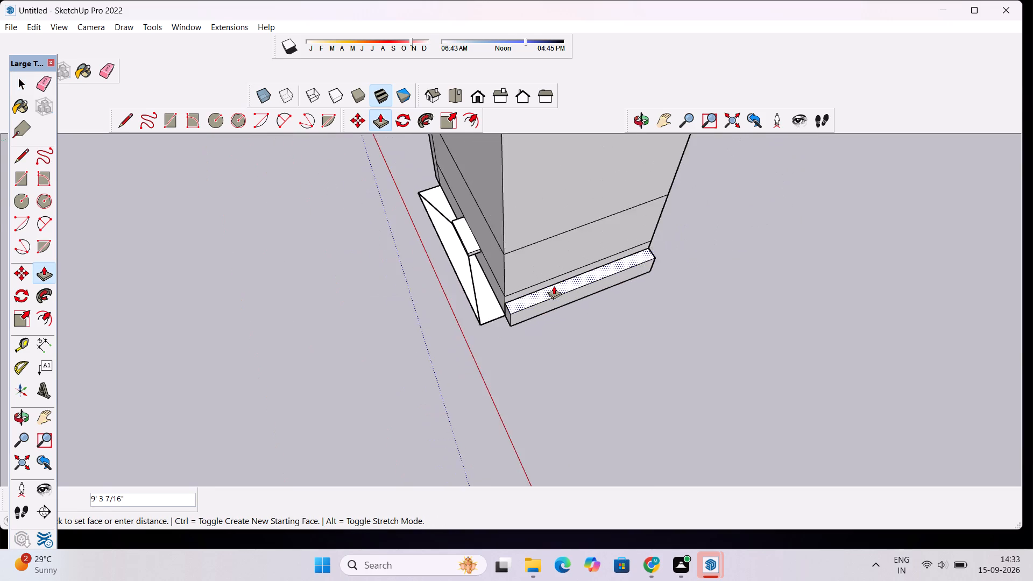
scroll(554, 286, "down", 4)
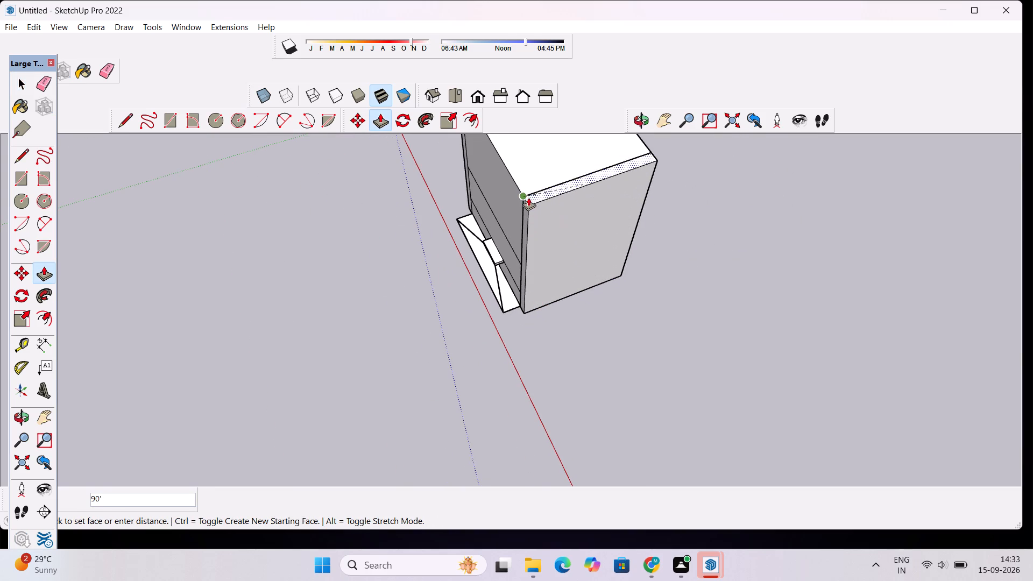
left_click(527, 195)
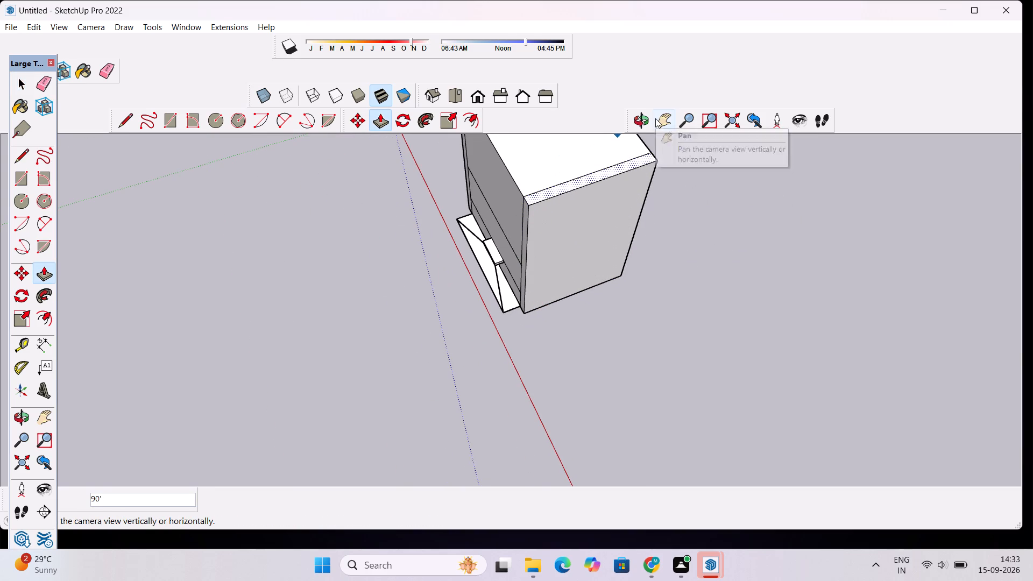
Examine the front elevation with its side strips, canopy and front strip from the front and the right side.
left_click(646, 117)
left_click_drag(373, 307, 560, 214)
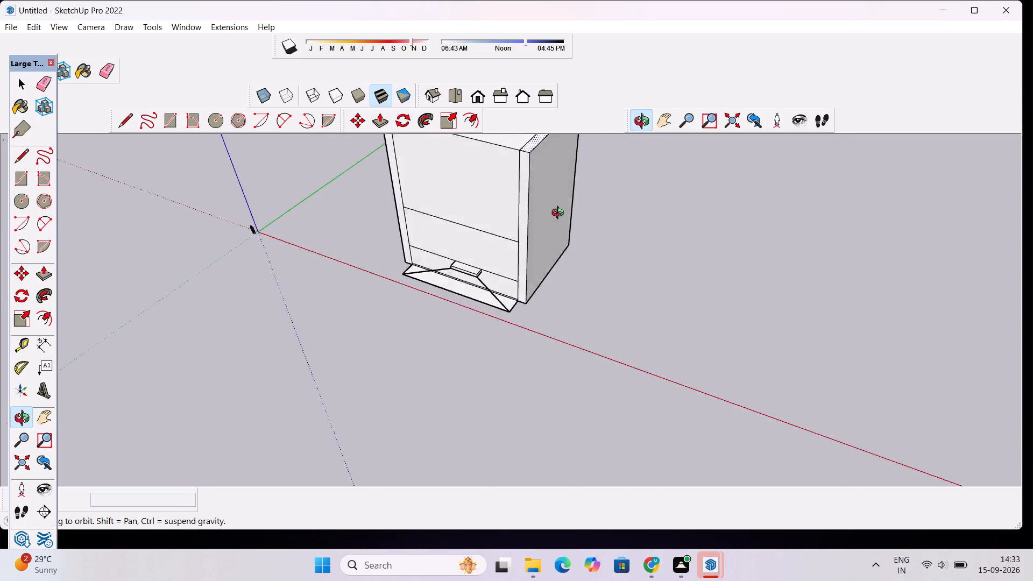
left_click_drag(560, 214, 622, 131)
scroll(511, 273, "down", 2)
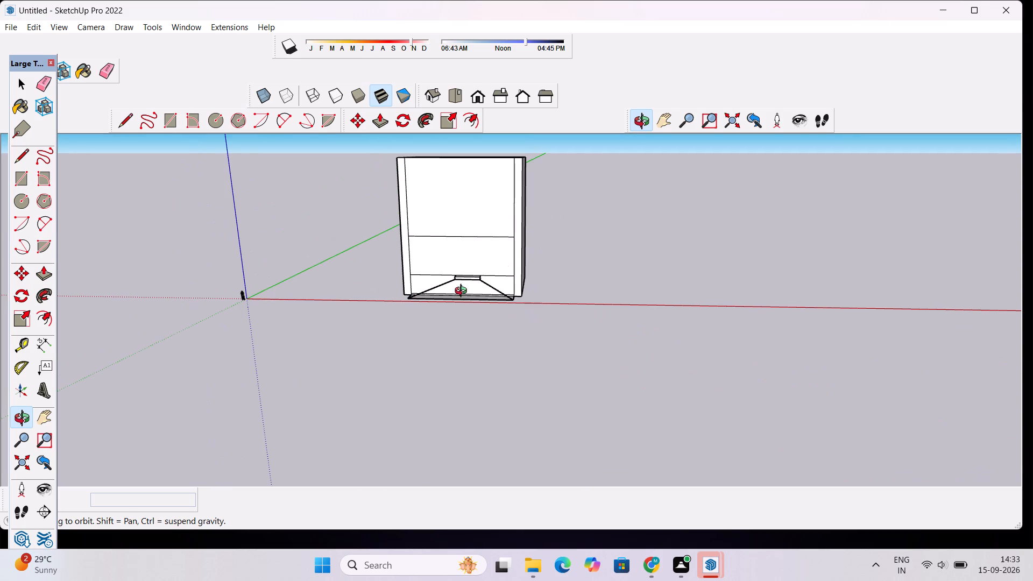
scroll(459, 294, "down", 3)
left_click_drag(448, 297, 471, 256)
scroll(467, 245, "up", 3)
left_click_drag(466, 245, 464, 308, "shift")
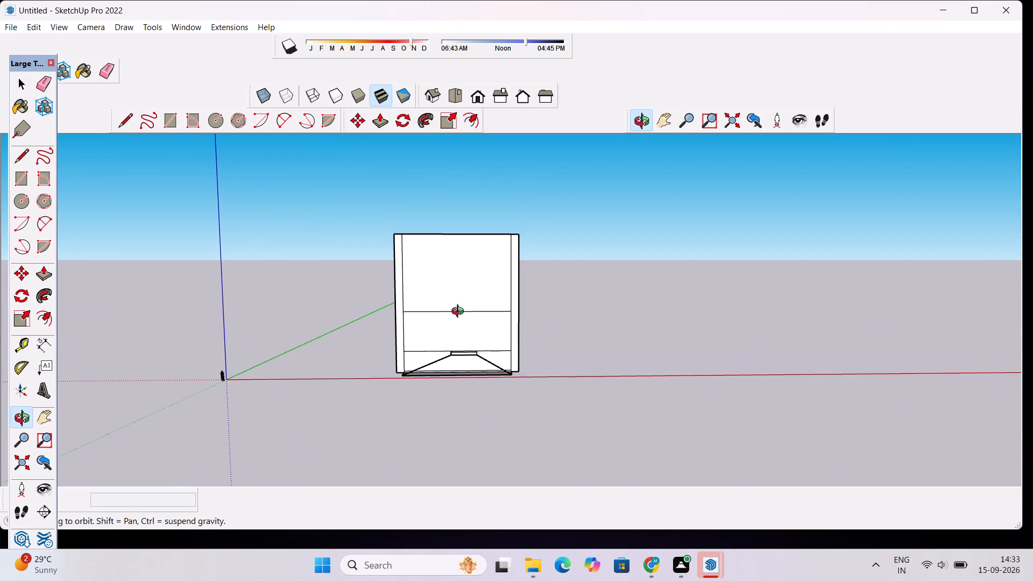
scroll(461, 313, "down", 1)
left_click_drag(459, 295, 460, 296)
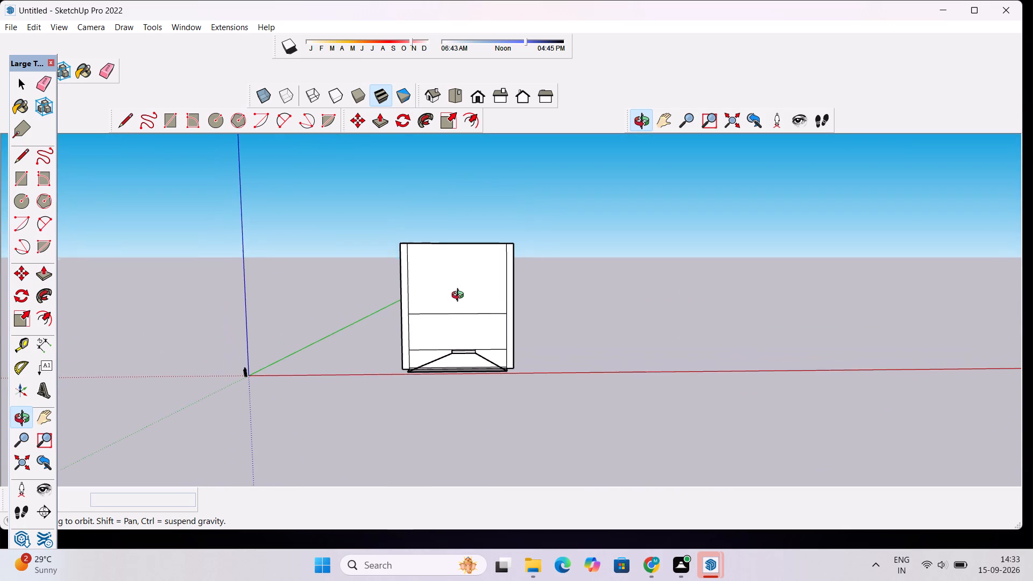
left_click_drag(460, 296, 464, 324)
scroll(454, 286, "up", 4)
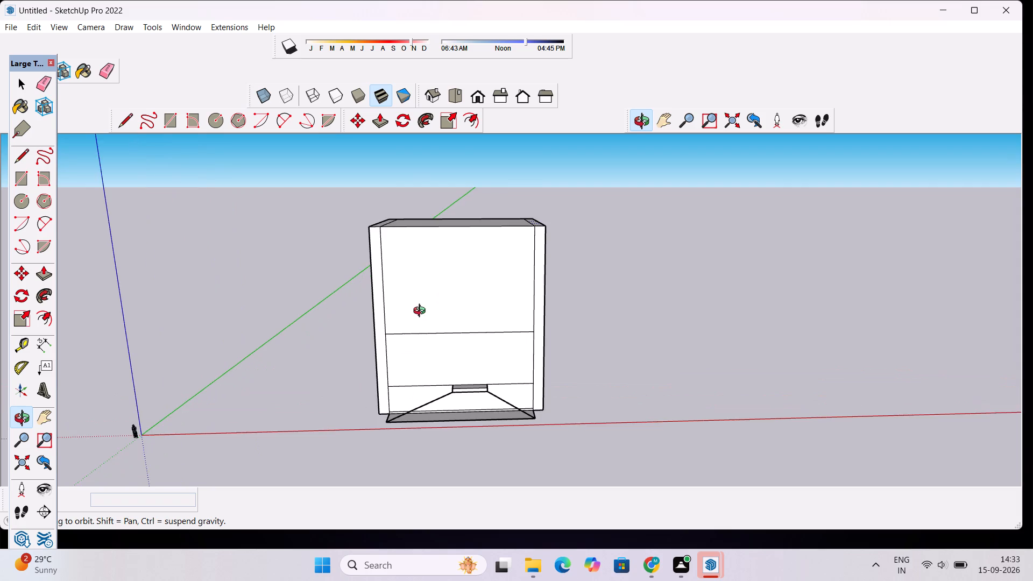
left_click_drag(422, 312, 500, 298)
scroll(501, 297, "down", 3)
left_click_drag(515, 306, 459, 311)
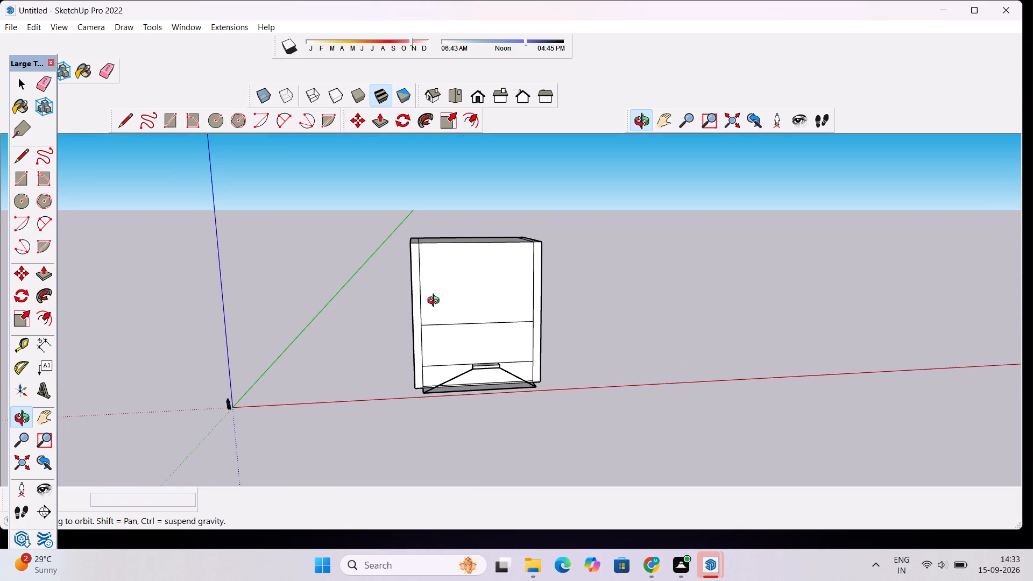
scroll(373, 269, "up", 9)
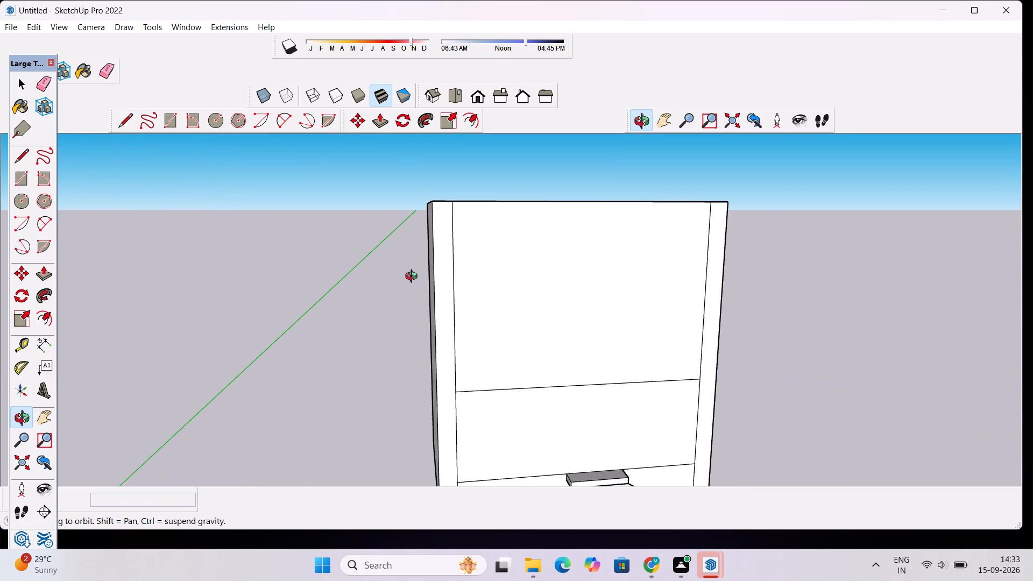
scroll(414, 278, "up", 1)
scroll(451, 276, "down", 3)
scroll(492, 338, "down", 3)
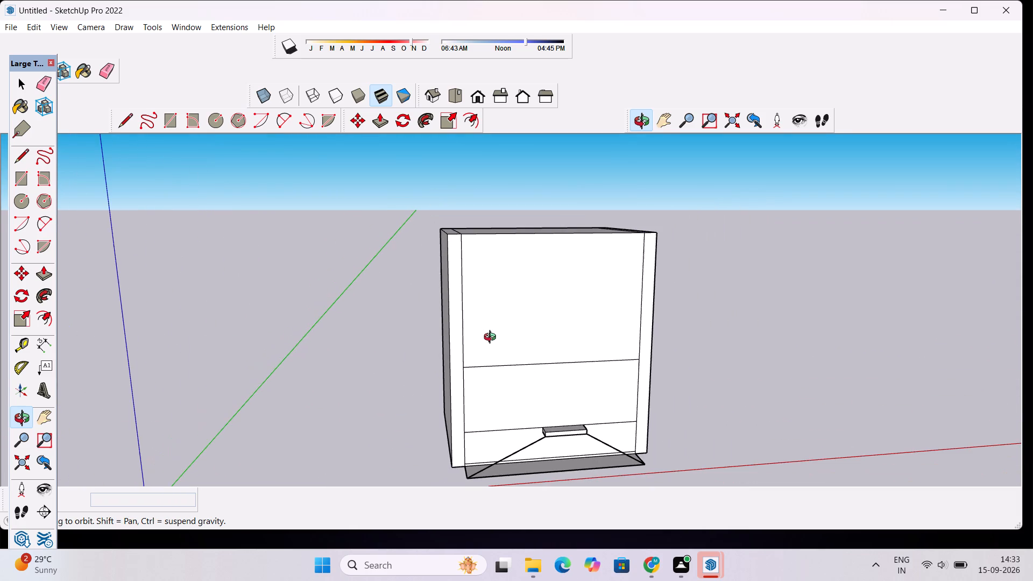
scroll(549, 352, "up", 3)
left_click_drag(601, 346, 526, 340)
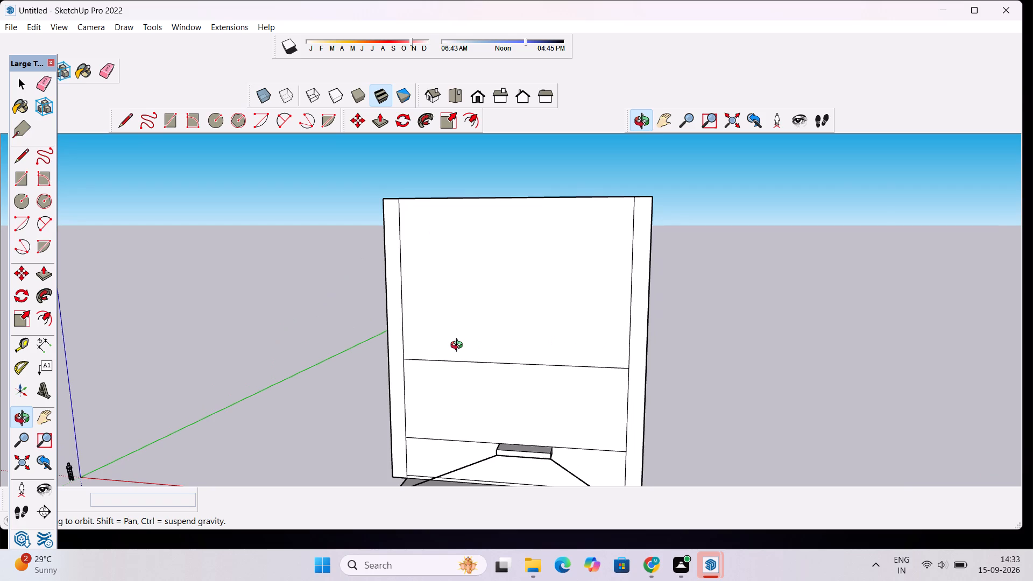
left_click_drag(455, 346, 490, 349)
scroll(492, 350, "up", 4)
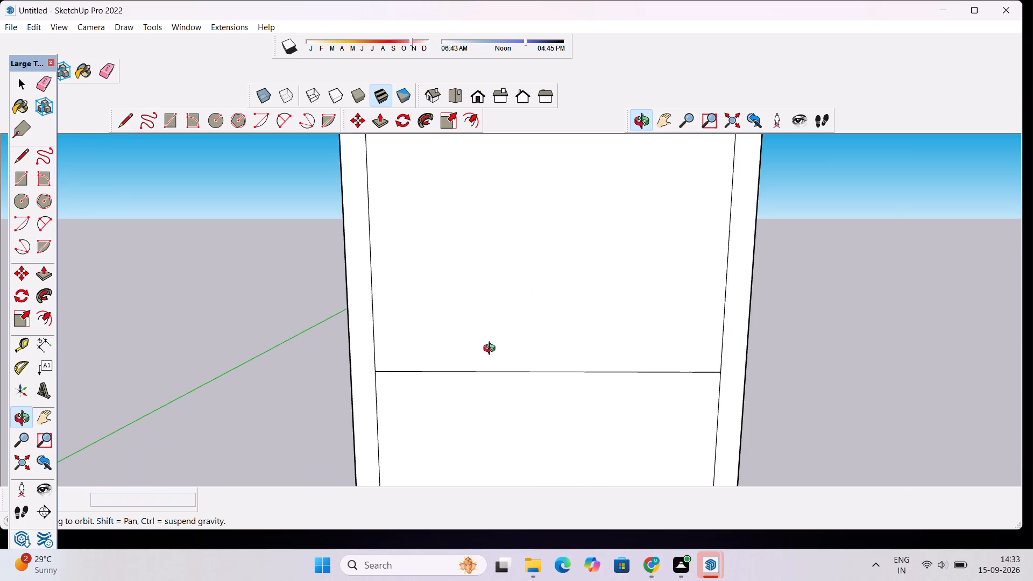
scroll(494, 346, "down", 9)
left_click_drag(484, 359, 494, 334, "shift")
scroll(504, 369, "up", 4, "shift")
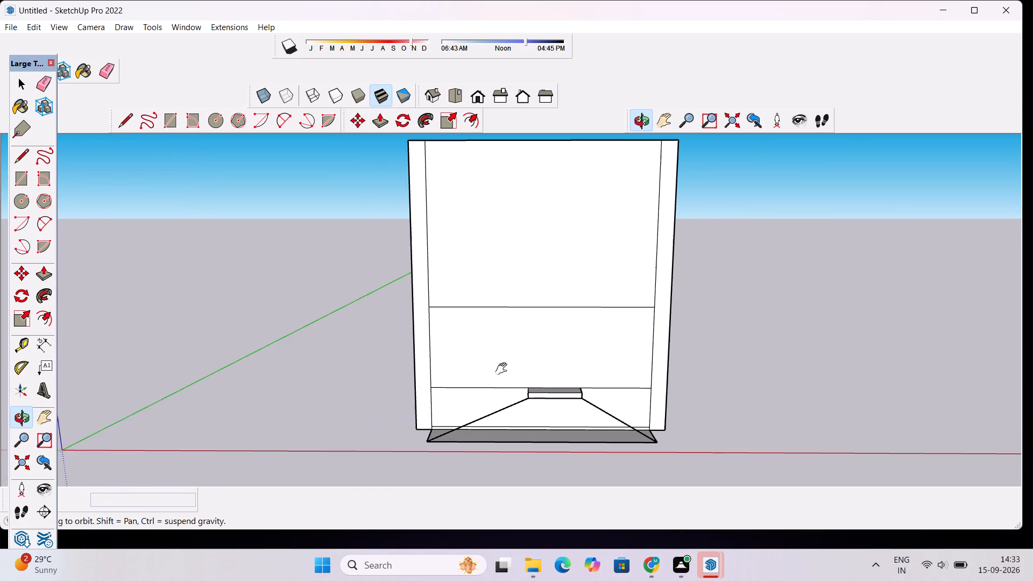
left_click_drag(504, 401, 510, 381, "shift")
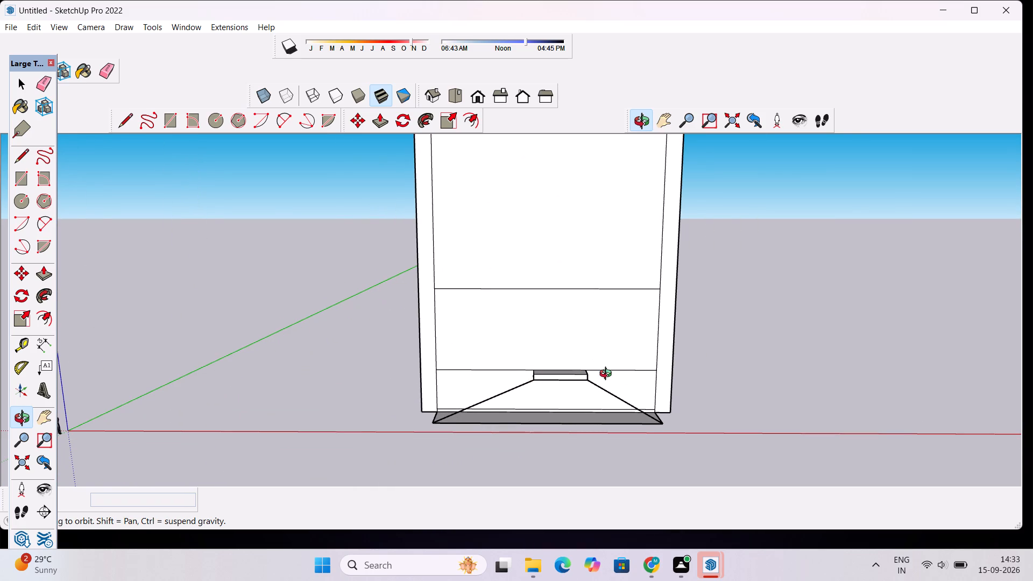
scroll(608, 375, "up", 2)
left_click_drag(666, 350, 439, 350)
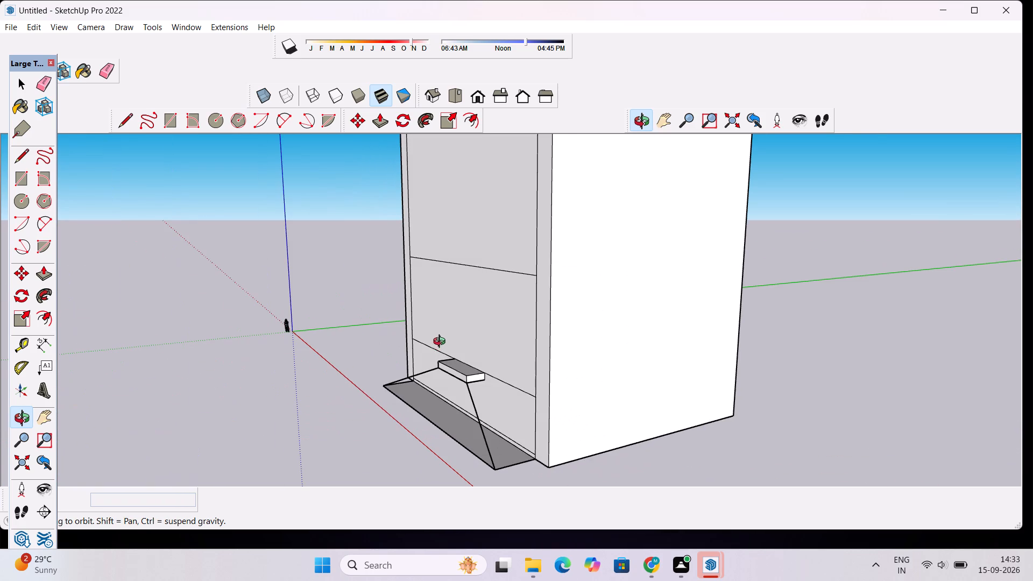
left_click_drag(457, 371, 626, 399)
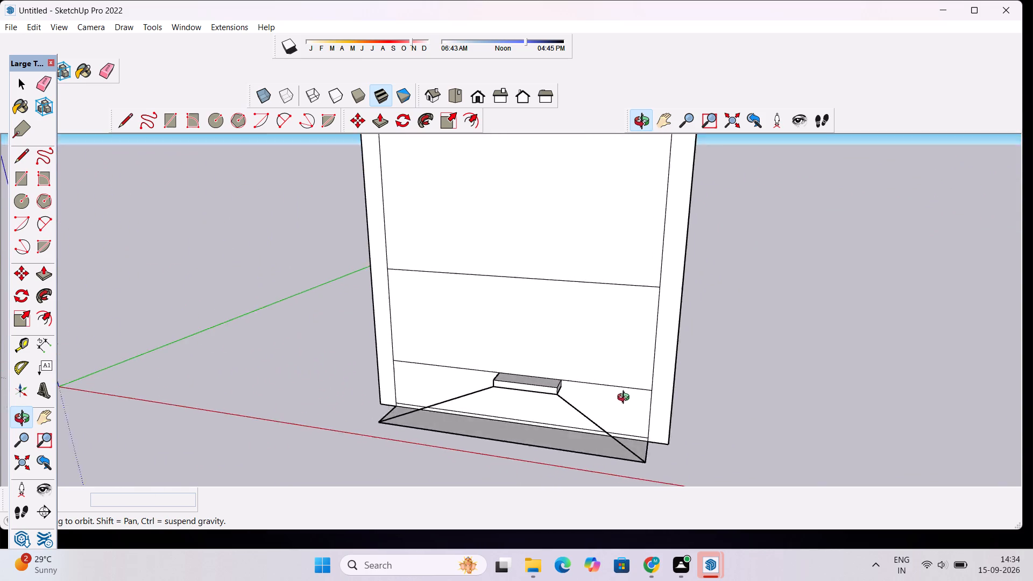
left_click_drag(626, 399, 687, 393)
scroll(653, 379, "down", 3)
left_click_drag(607, 388, 610, 405, "shift")
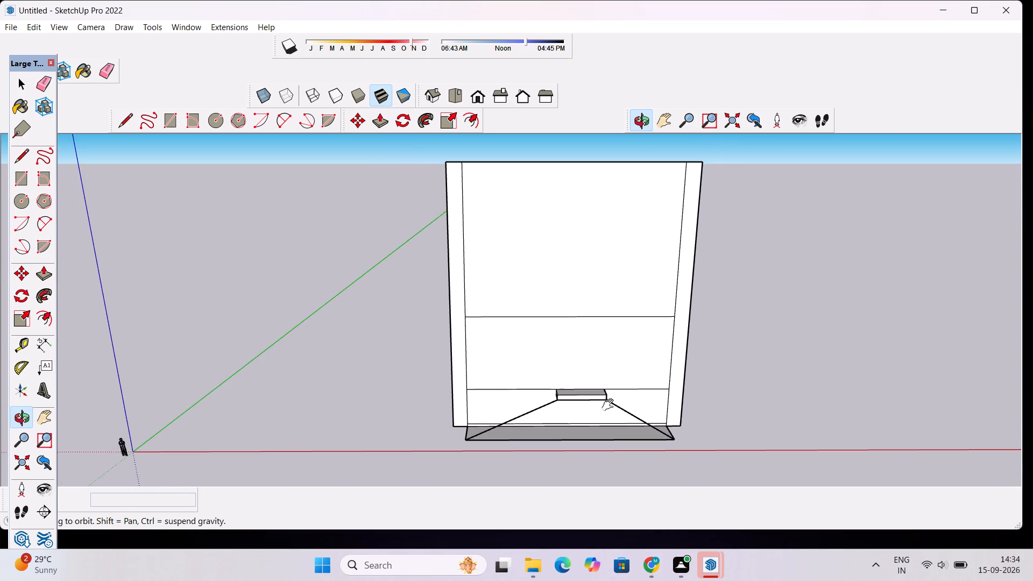
Erase the two diagonal lines running from the canopy's front corners to the outer corners of the front strip.
scroll(607, 398, "up", 3)
left_click_drag(603, 408, 603, 392)
scroll(568, 363, "down", 4)
left_click_drag(545, 394, 553, 393)
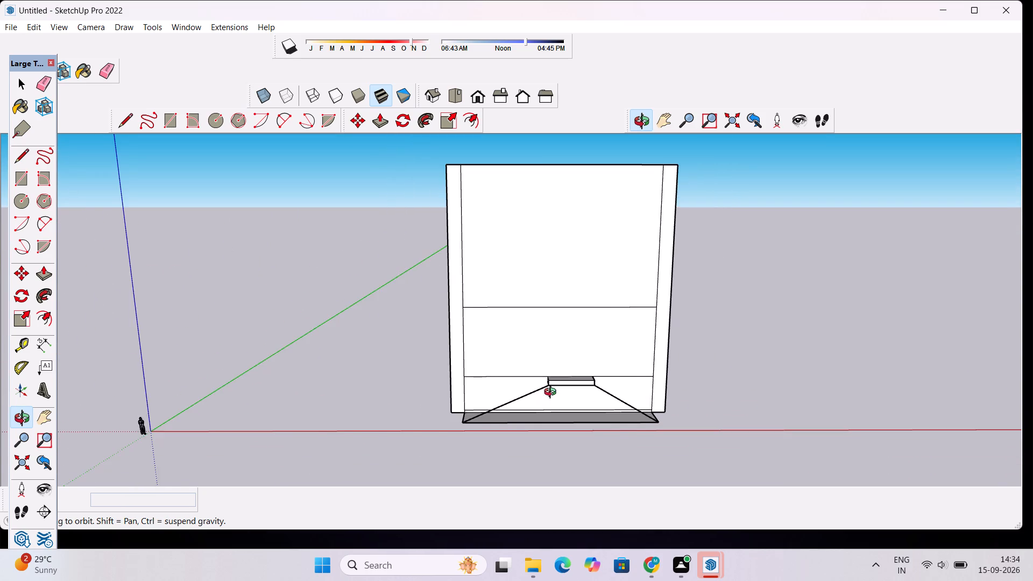
left_click_drag(553, 393, 597, 379)
left_click_drag(618, 377, 600, 379)
key("space")
type("e")
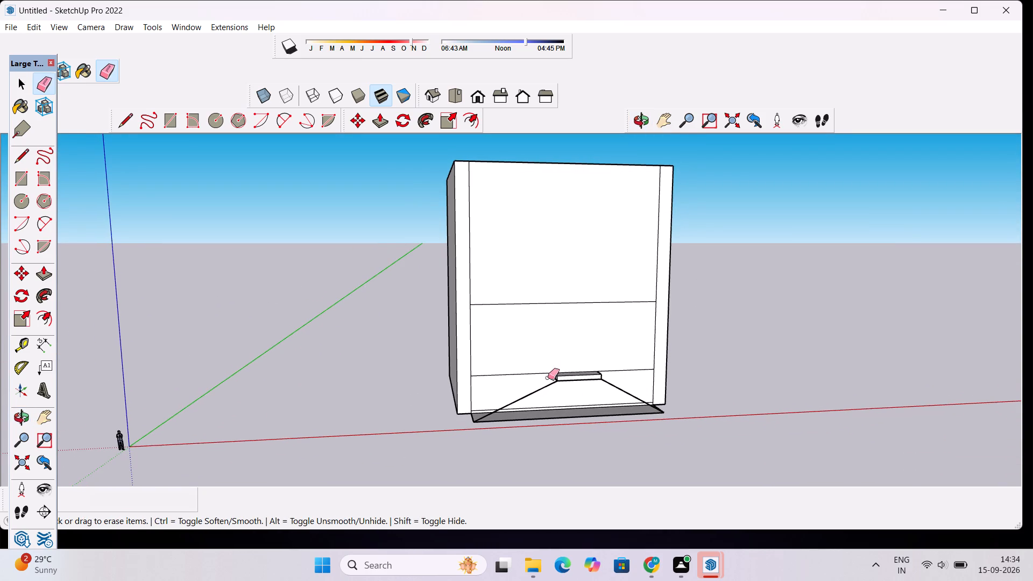
scroll(550, 382, "up", 2)
left_click(550, 384)
scroll(576, 387, "up", 2)
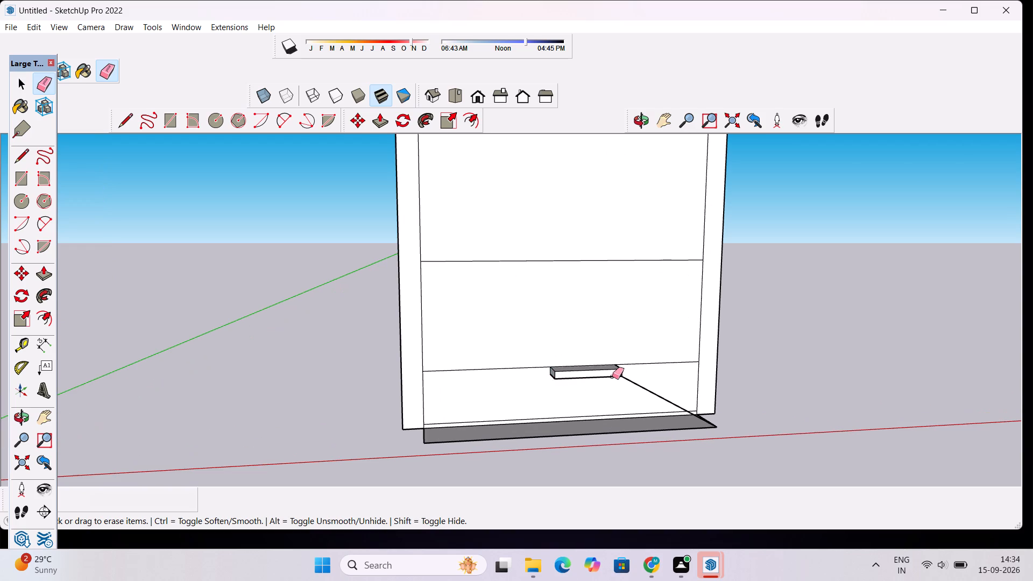
left_click_drag(634, 381, 634, 386)
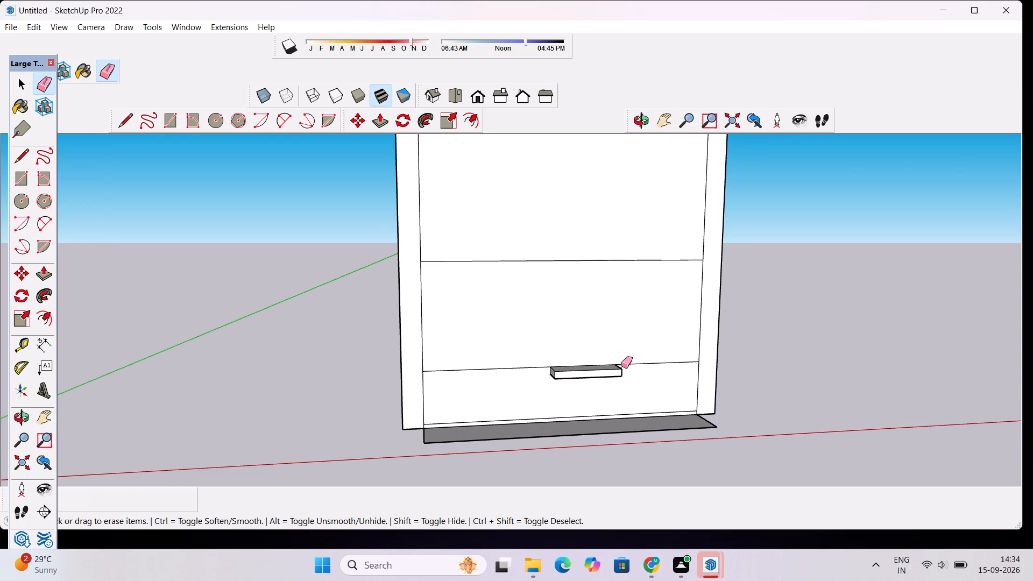
scroll(618, 366, "down", 3)
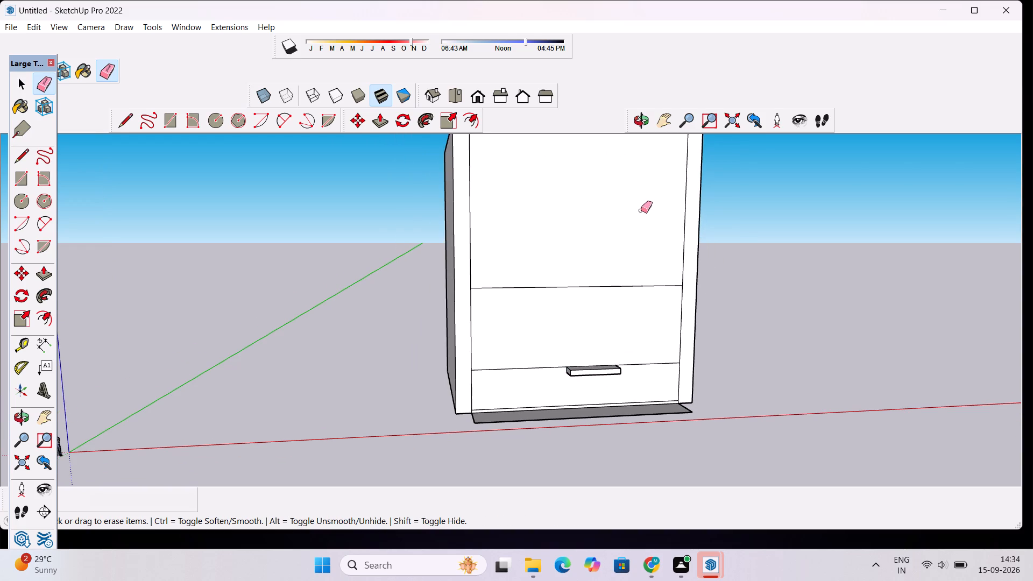
Examine the front elevation, its side strips, canopy and front strip from the front, above and both sides.
left_click(637, 123)
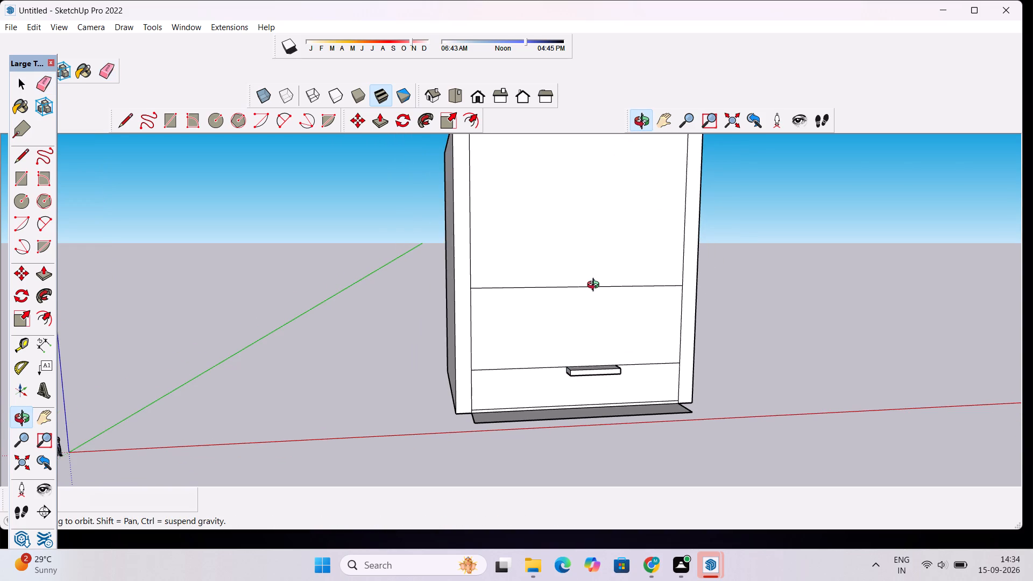
left_click_drag(596, 316, 512, 371, "shift")
scroll(505, 362, "down", 5, "shift")
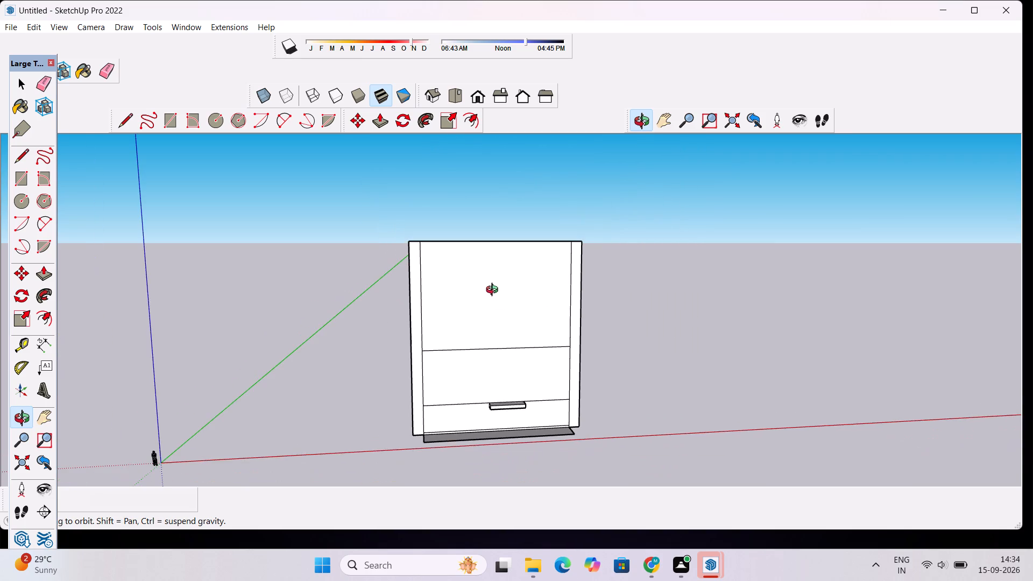
scroll(492, 272, "up", 3)
left_click_drag(503, 272, 469, 443)
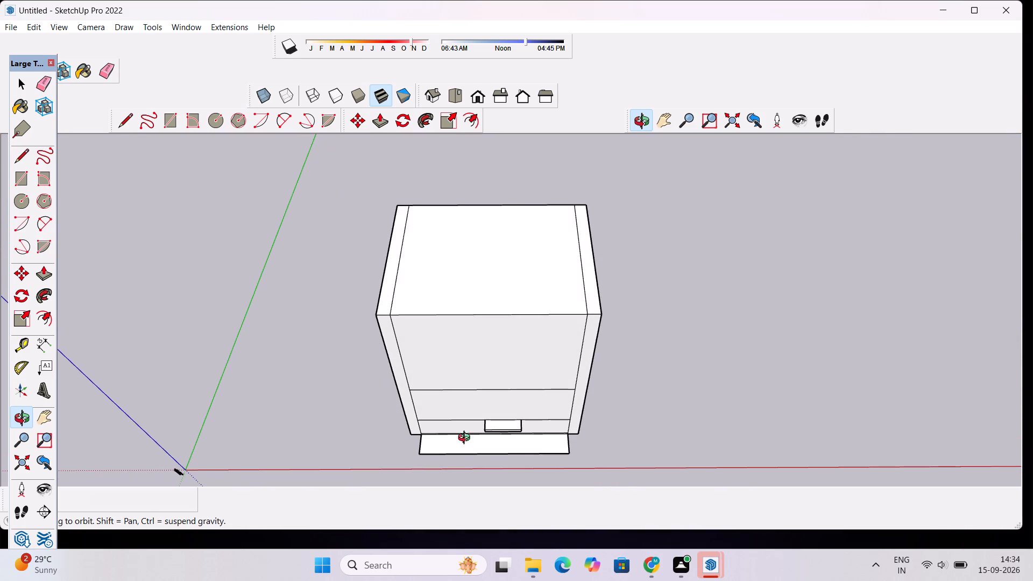
scroll(457, 388, "up", 4)
left_click_drag(456, 379, 550, 363)
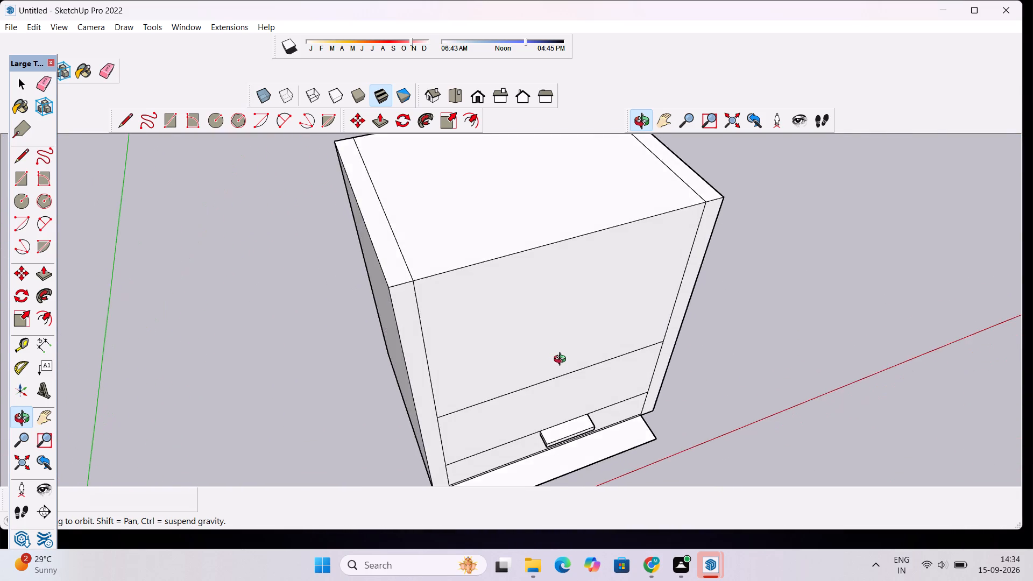
scroll(562, 360, "down", 4)
left_click_drag(591, 338, 435, 417, "shift")
left_click_drag(416, 408, 338, 317)
scroll(335, 322, "down", 3)
left_click_drag(301, 324, 308, 324, "shift")
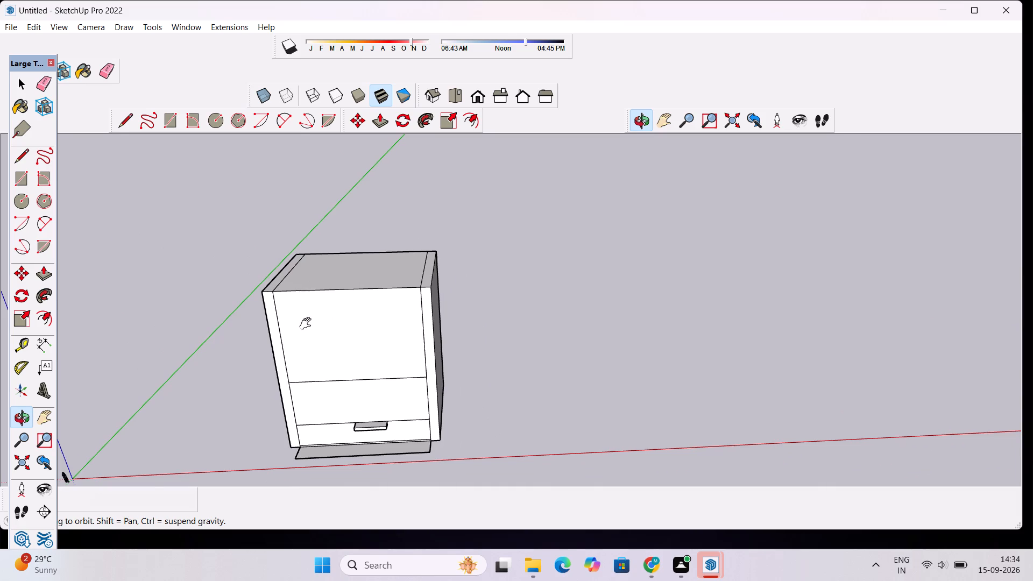
left_click_drag(308, 324, 400, 330, "shift")
scroll(401, 330, "down", 4)
left_click_drag(407, 360, 412, 297)
scroll(412, 296, "up", 2)
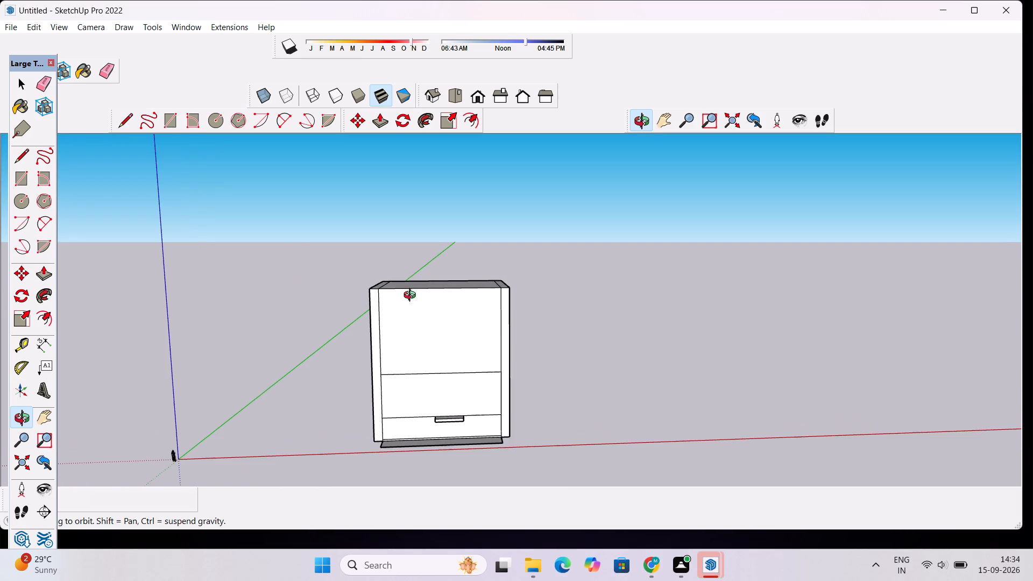
left_click_drag(414, 301, 416, 365)
scroll(422, 367, "up", 2)
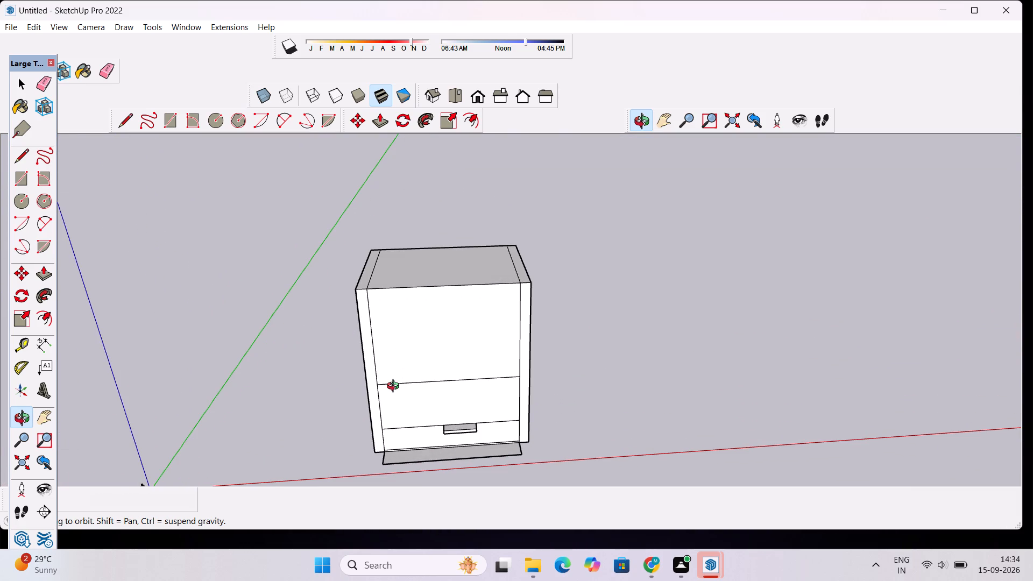
Draw a 2' line along the bottom edge of the upper front face, starting at its left corner.
key("r")
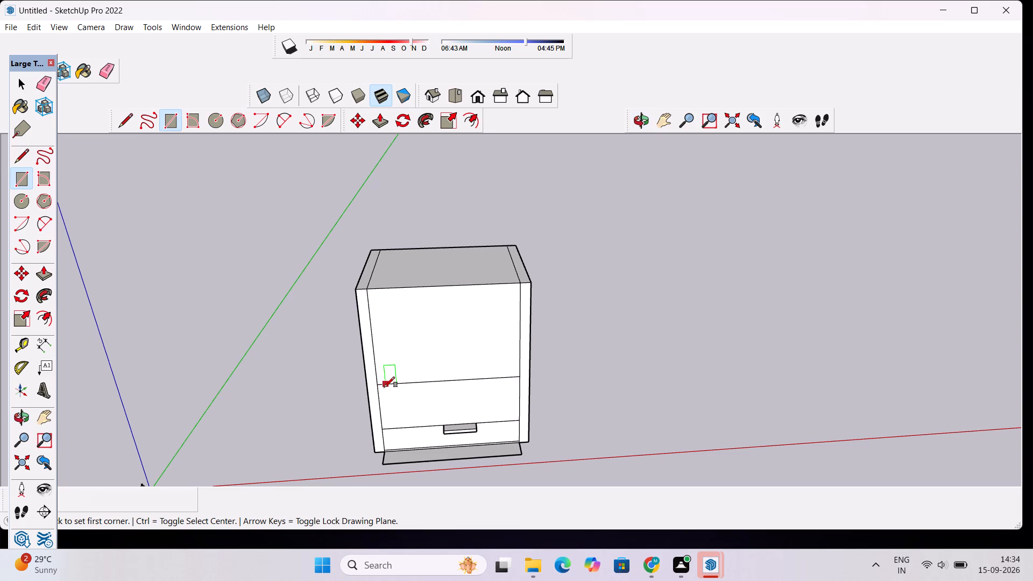
key("space")
type("l")
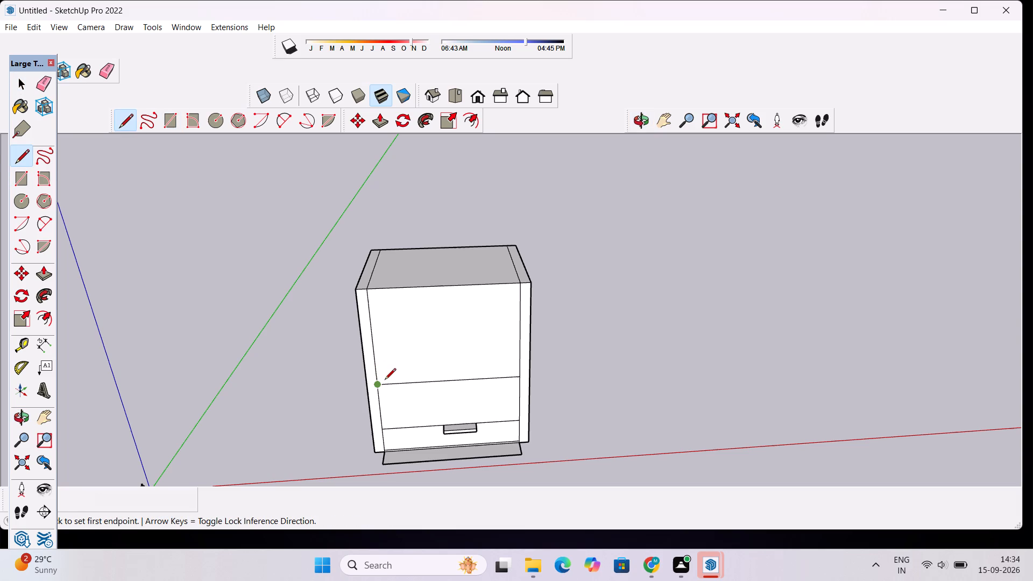
scroll(377, 392, "up", 5)
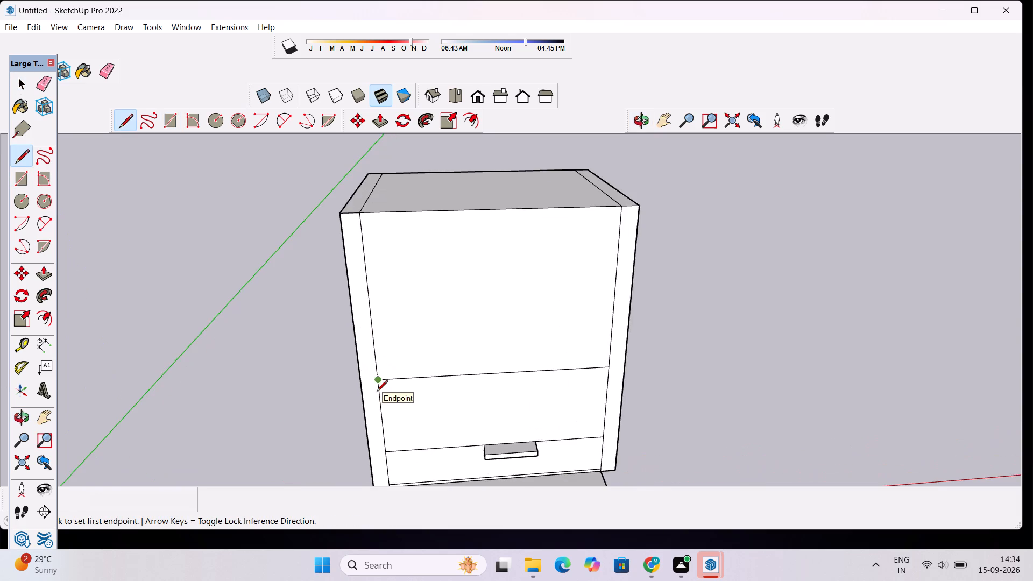
scroll(377, 392, "up", 2)
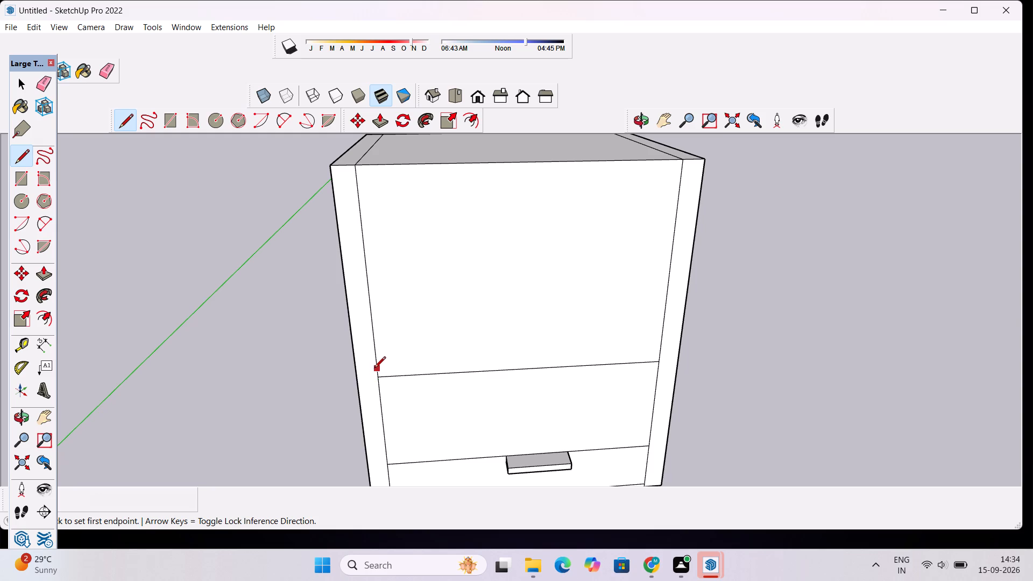
scroll(369, 367, "down", 2)
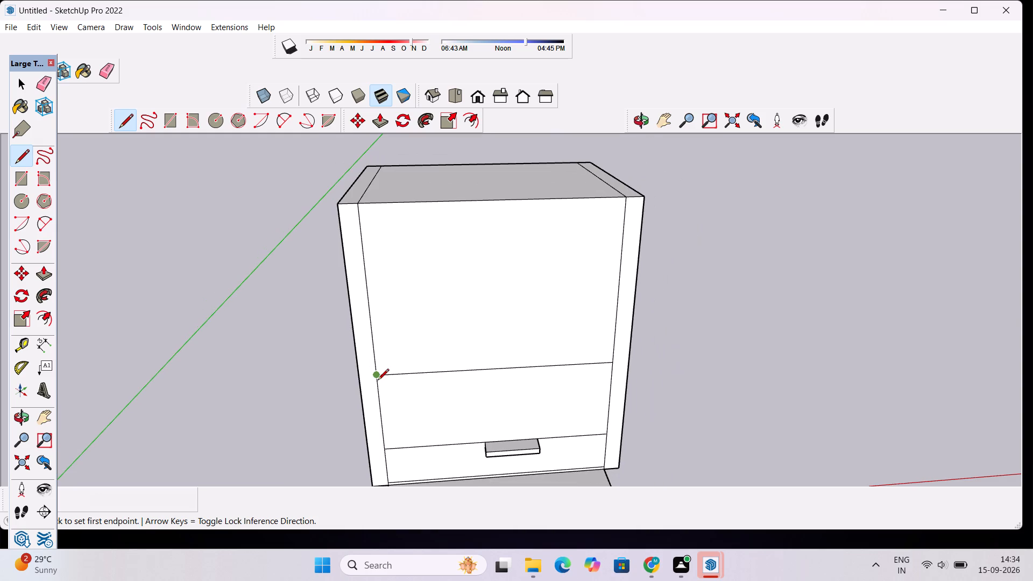
scroll(378, 381, "down", 1)
scroll(377, 376, "up", 4)
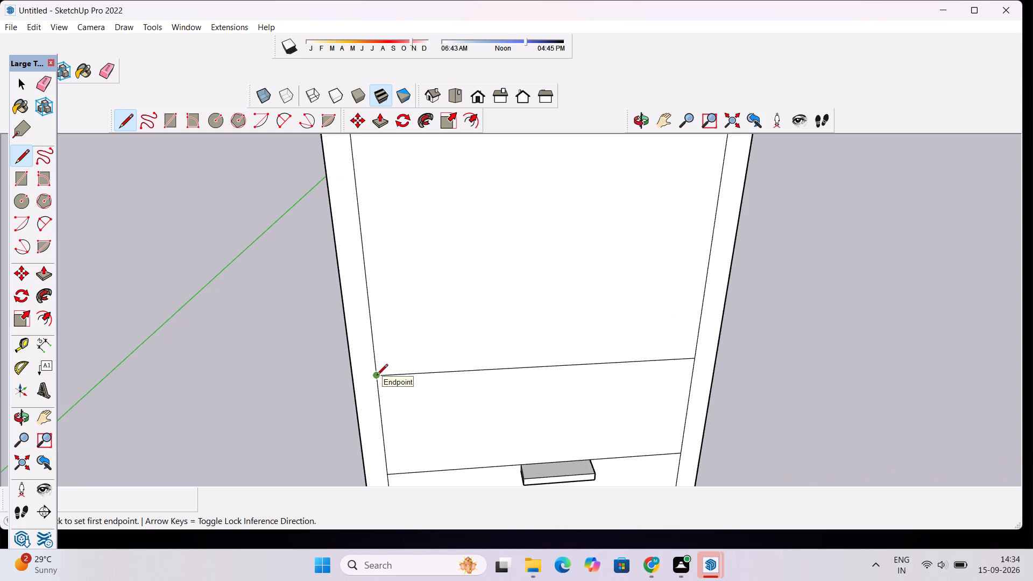
left_click(377, 376)
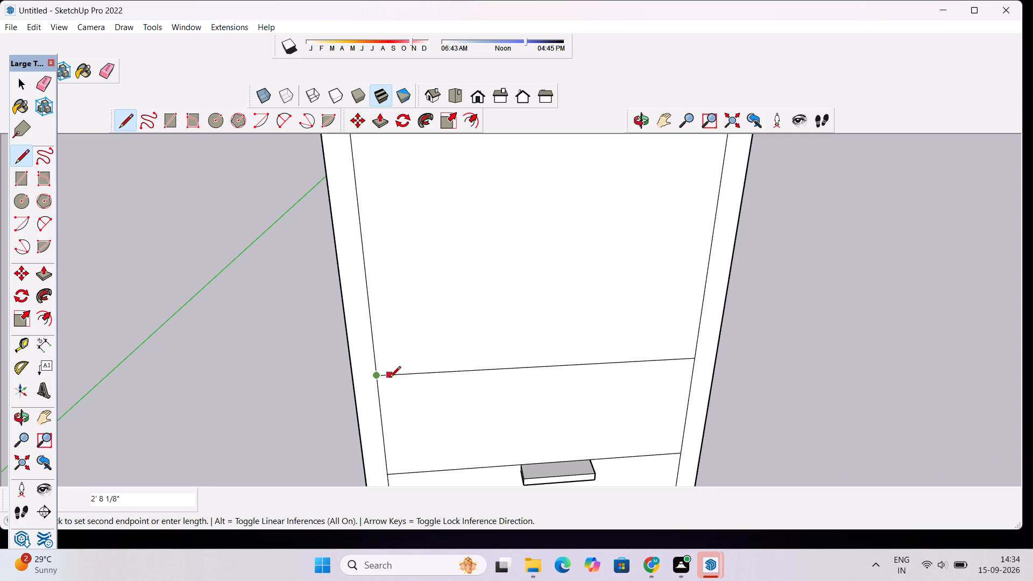
type("2'")
key("Return")
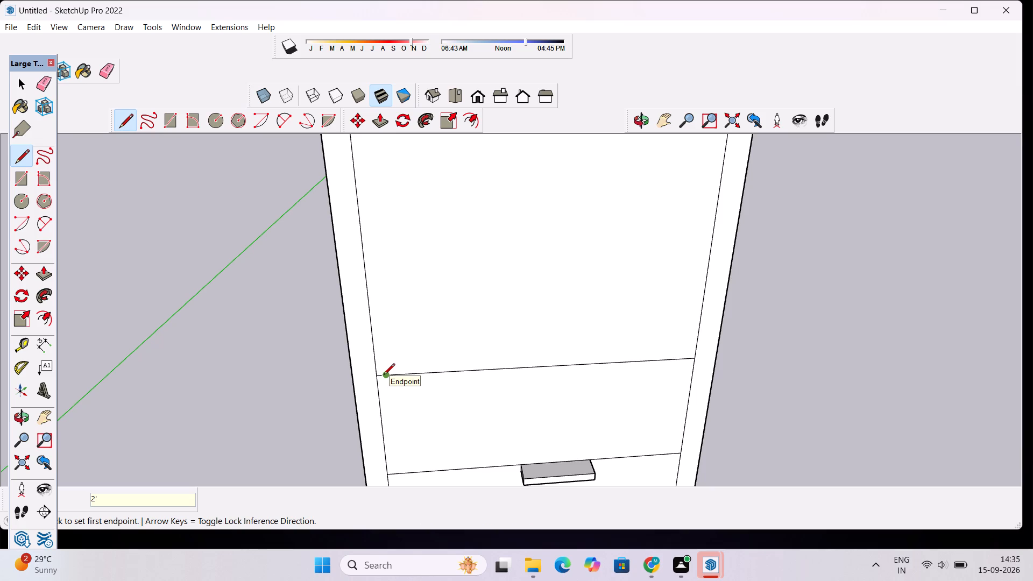
Push/Pull the upper front face outward 3' between the two side strips.
key("space")
left_click(386, 364)
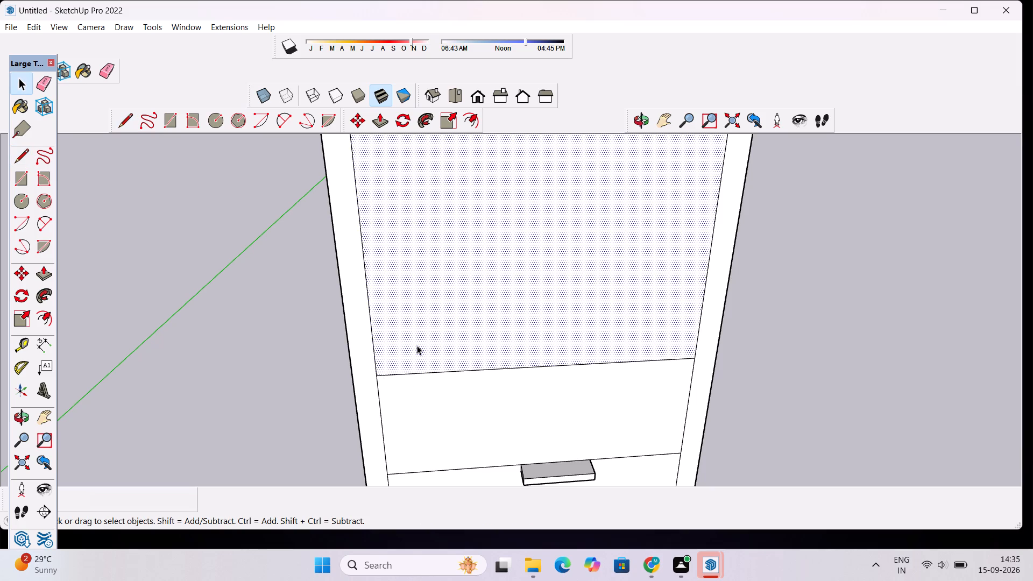
key("p")
left_click(417, 345)
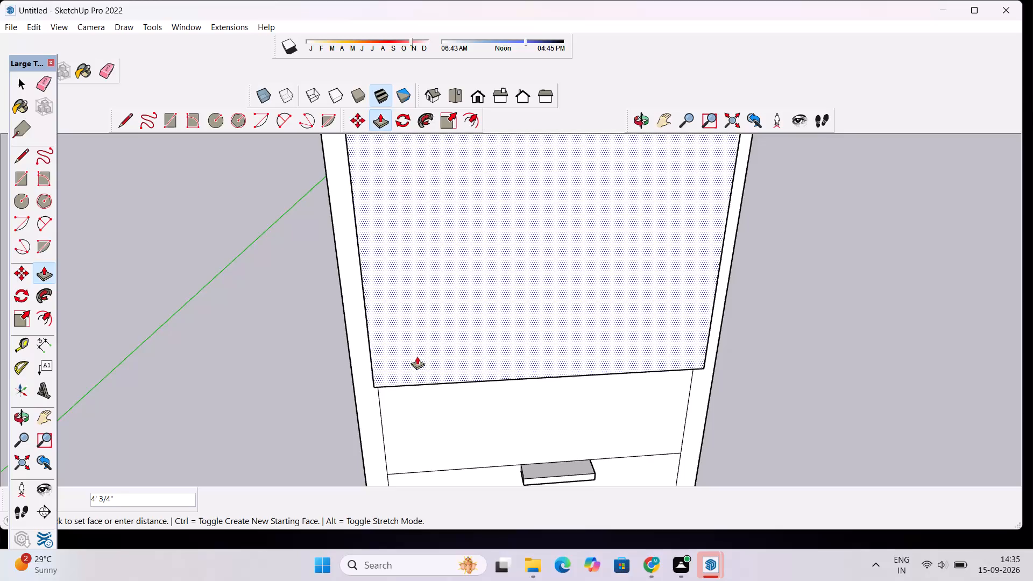
type("3'")
key("Return")
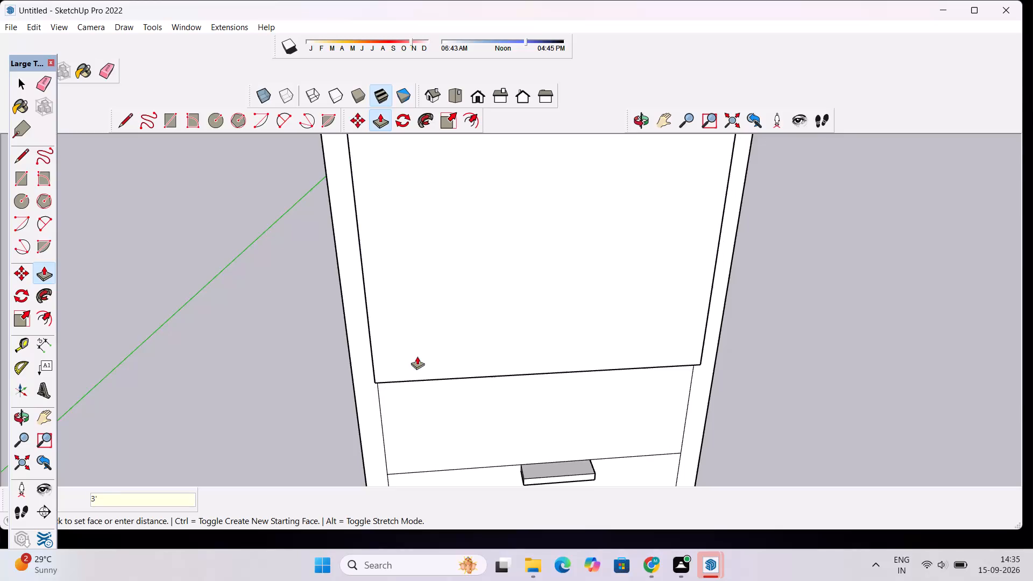
Examine the projecting upper front volume against the side strips from the front, above and both sides.
left_click(642, 124)
left_click_drag(690, 259, 442, 250)
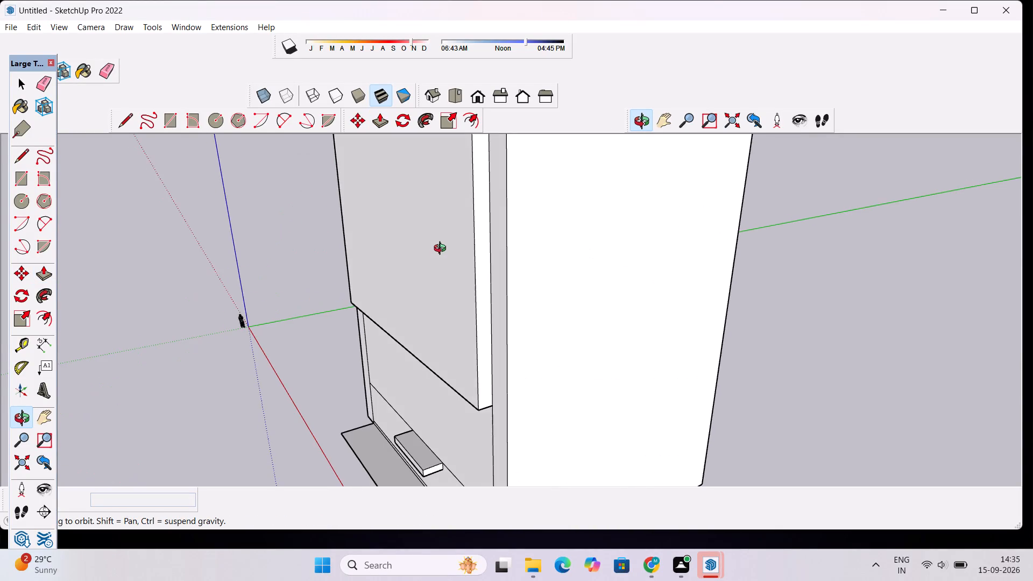
scroll(439, 255, "down", 5)
left_click_drag(434, 259, 620, 336)
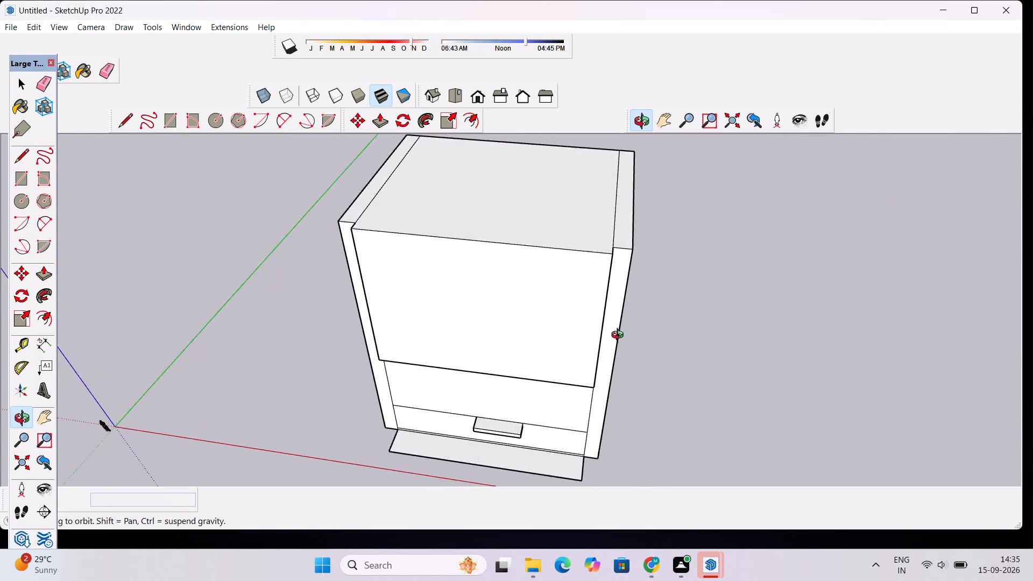
left_click_drag(620, 336, 678, 323)
scroll(613, 301, "down", 1)
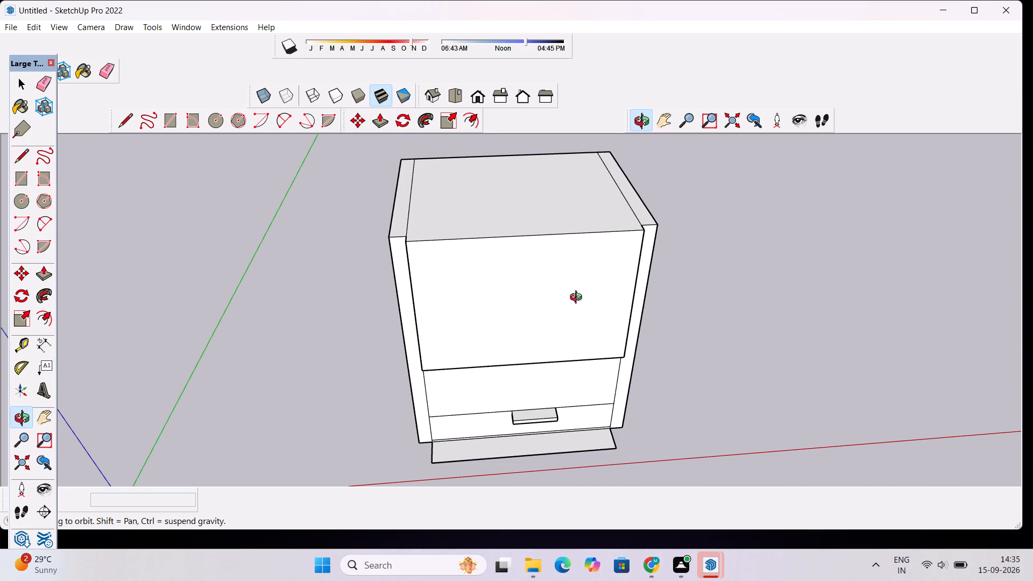
scroll(574, 302, "up", 2)
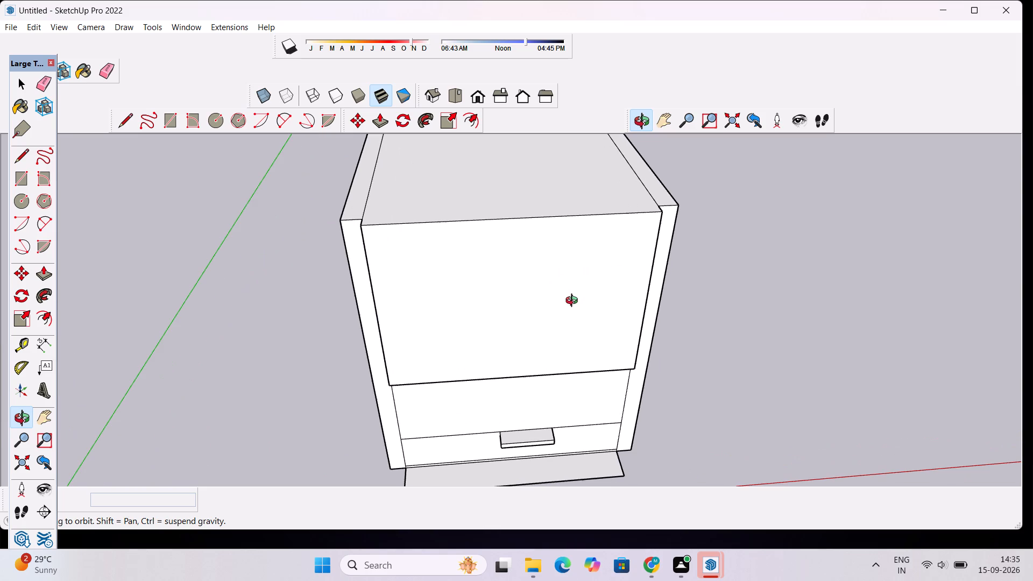
left_click_drag(571, 305, 316, 286)
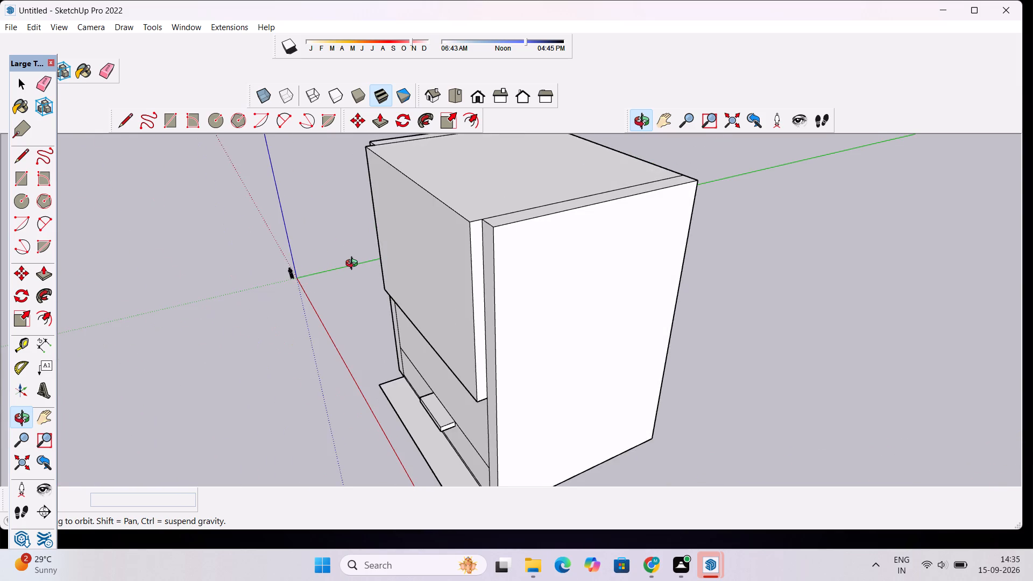
scroll(354, 265, "down", 2)
left_click_drag(319, 277, 469, 243)
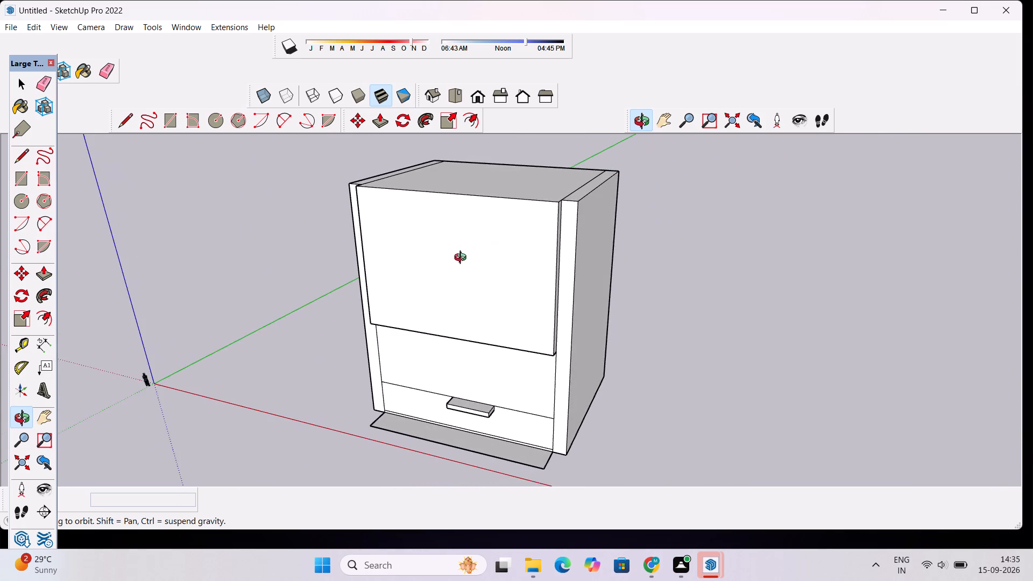
scroll(459, 263, "down", 4)
left_click_drag(384, 294, 477, 243)
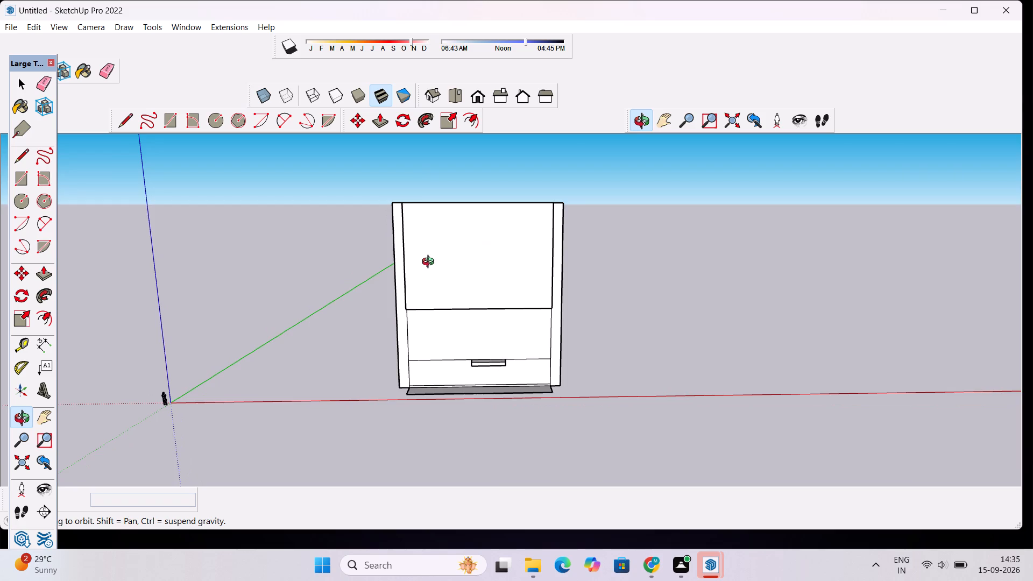
scroll(429, 264, "up", 4)
left_click_drag(407, 268, 564, 290)
scroll(510, 274, "up", 3)
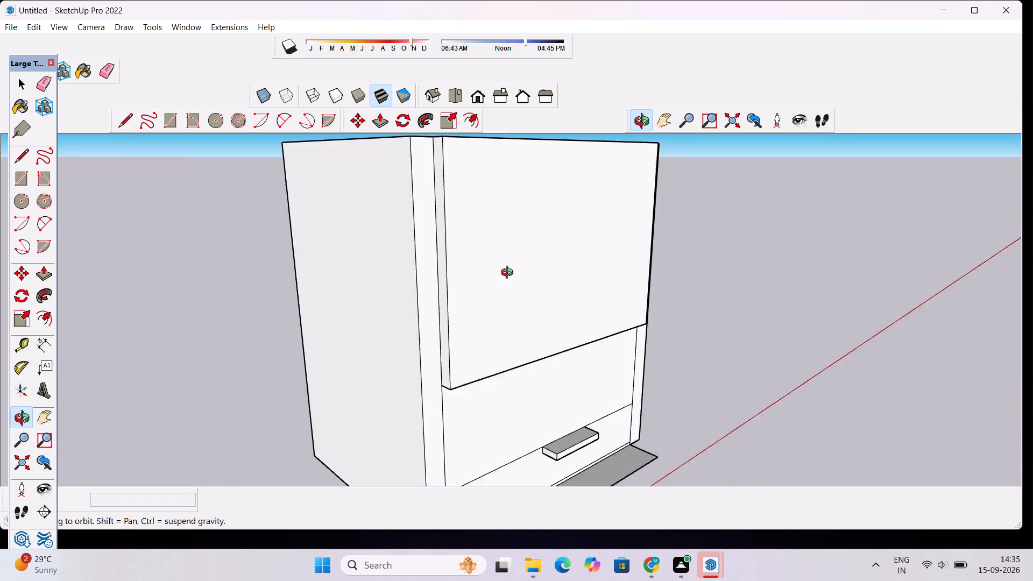
scroll(510, 274, "up", 1)
scroll(443, 264, "up", 1)
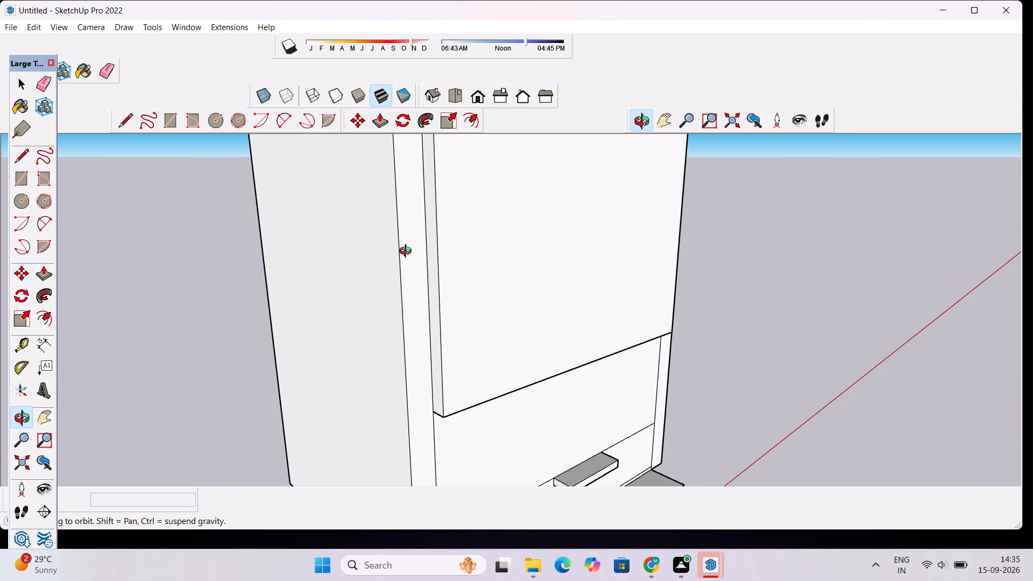
Push/Pull the left side face of the projecting upper volume outward 2' 6" to the midpoint of the left side strip.
key("space")
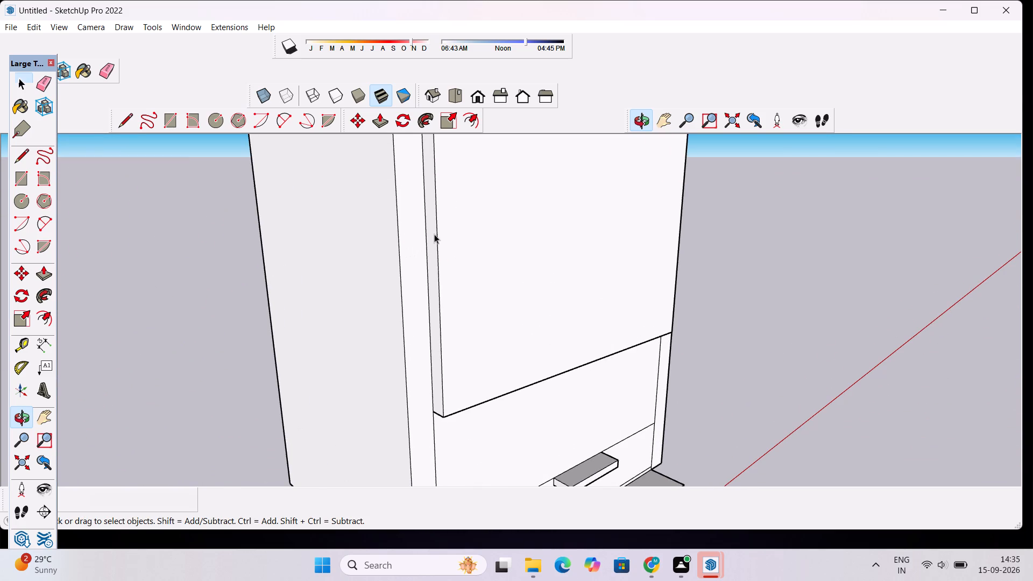
left_click(435, 229)
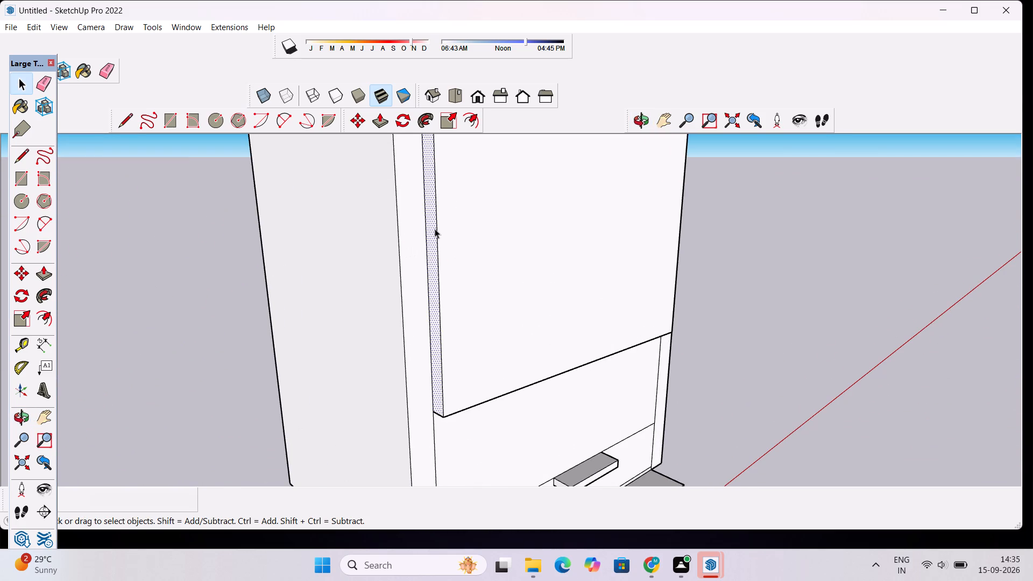
key("p")
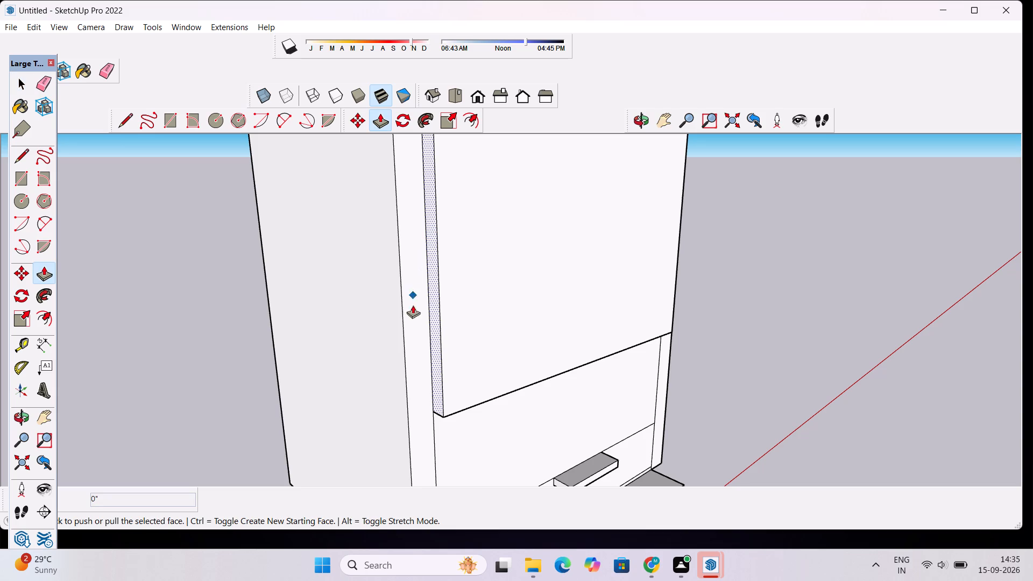
scroll(409, 270, "down", 3)
scroll(448, 407, "up", 3)
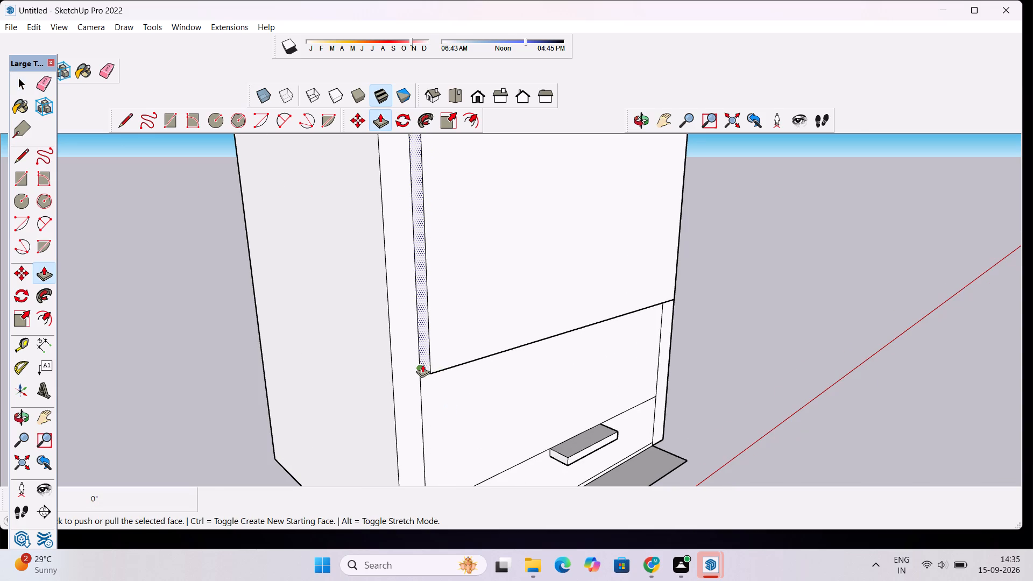
left_click(422, 364)
scroll(408, 370, "down", 4)
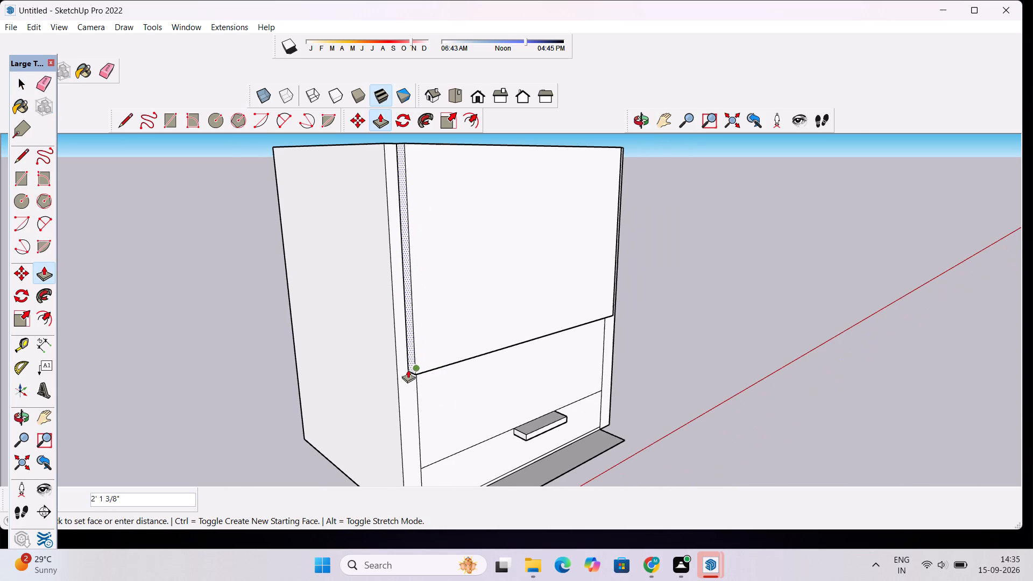
scroll(394, 144, "up", 3)
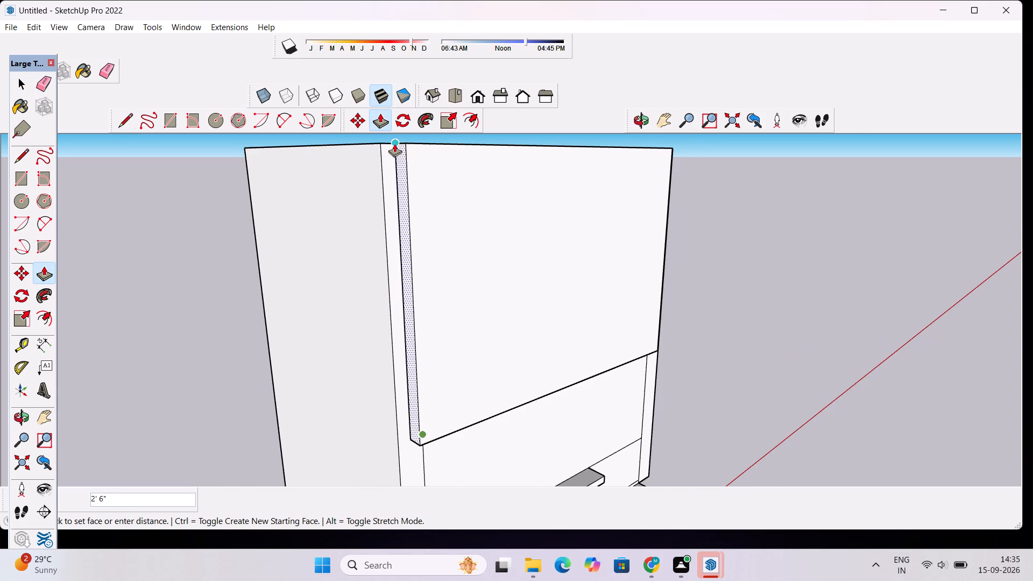
left_click(394, 144)
scroll(289, 237, "down", 4)
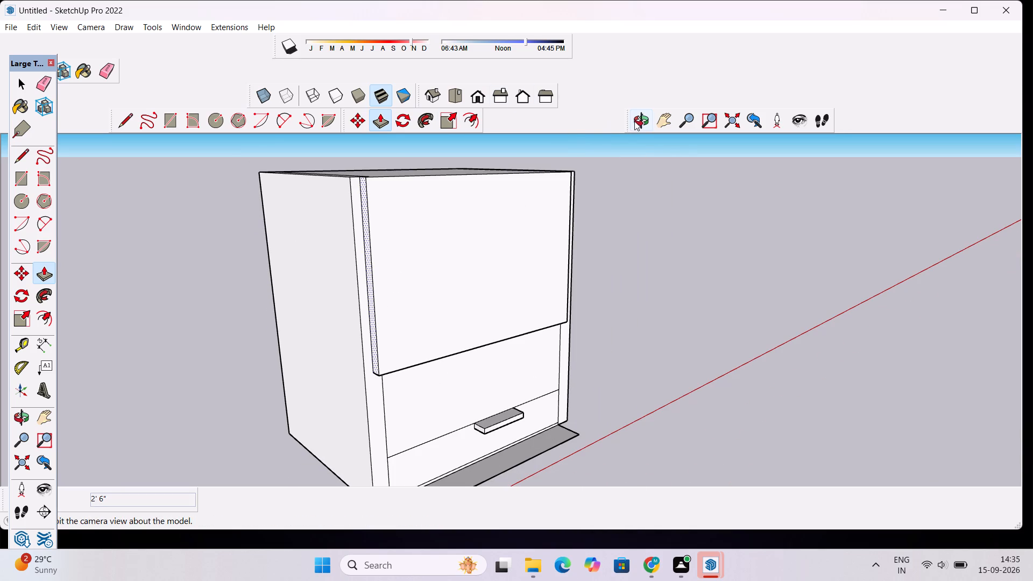
Push/Pull the right side face of the projecting upper volume outward 2' 6" to the midpoint of the right side strip.
left_click(634, 121)
left_click_drag(634, 140, 351, 168)
scroll(543, 281, "up", 1)
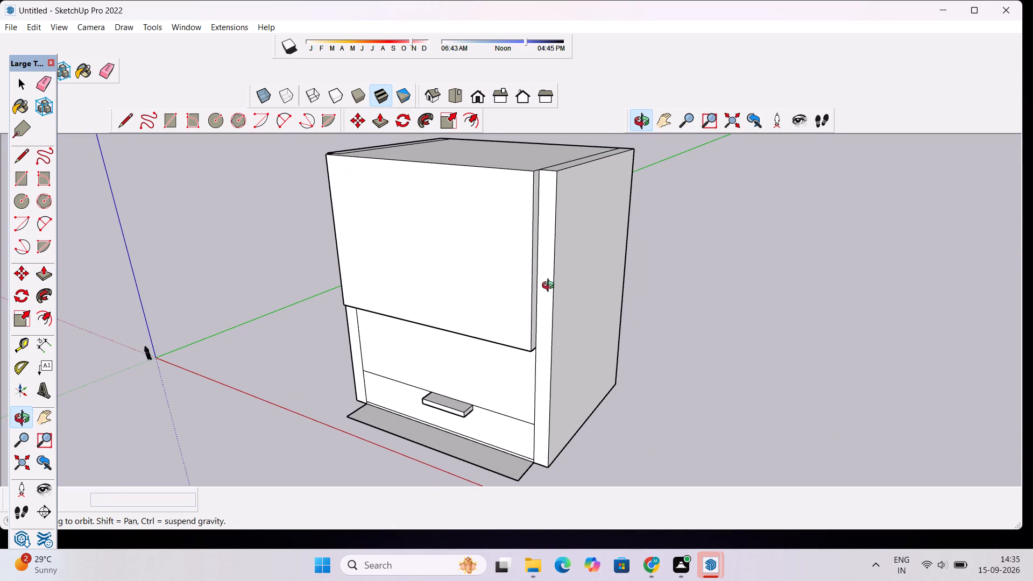
left_click_drag(600, 401, 538, 362)
scroll(510, 335, "up", 3)
left_click_drag(486, 330, 471, 345)
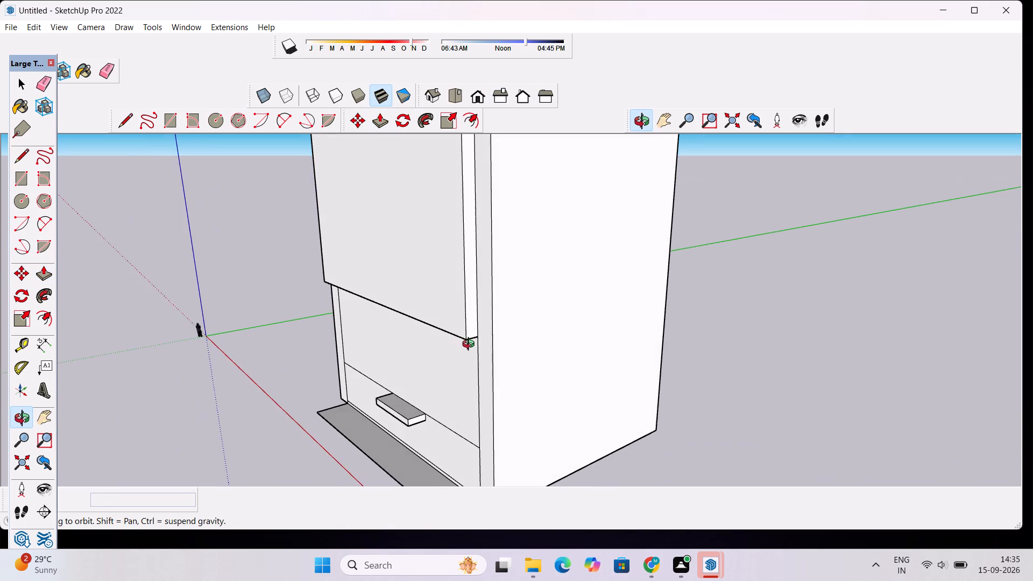
scroll(471, 345, "up", 1)
key("space")
left_click(470, 313)
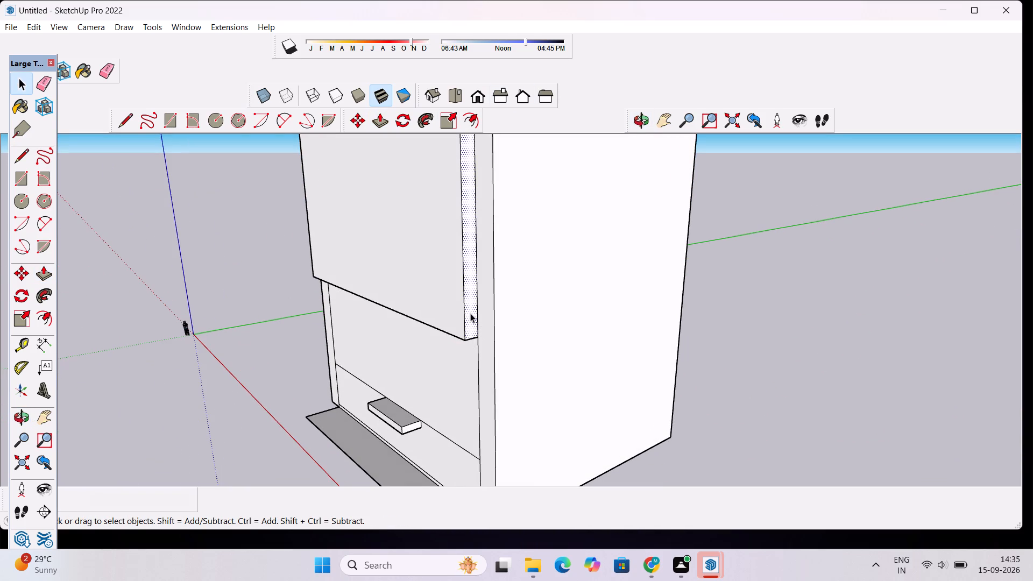
key("p")
left_click(469, 321)
scroll(482, 328, "down", 7)
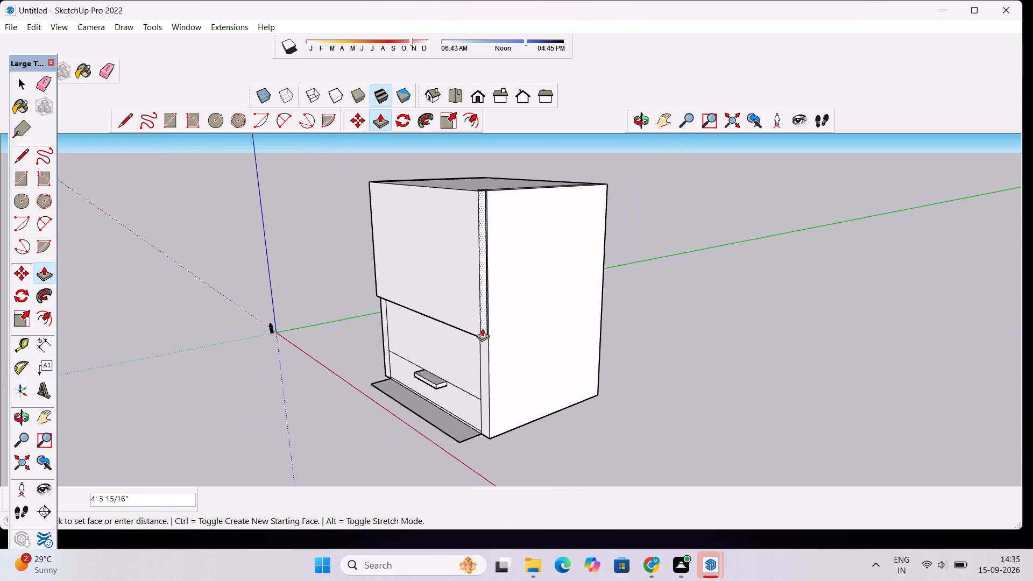
scroll(482, 190, "up", 7)
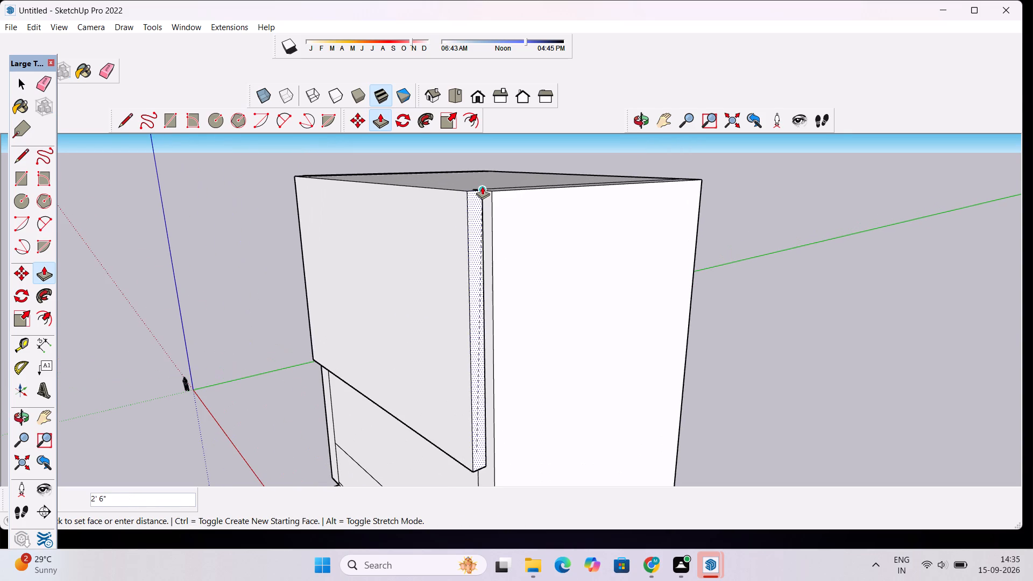
left_click(481, 191)
key("space")
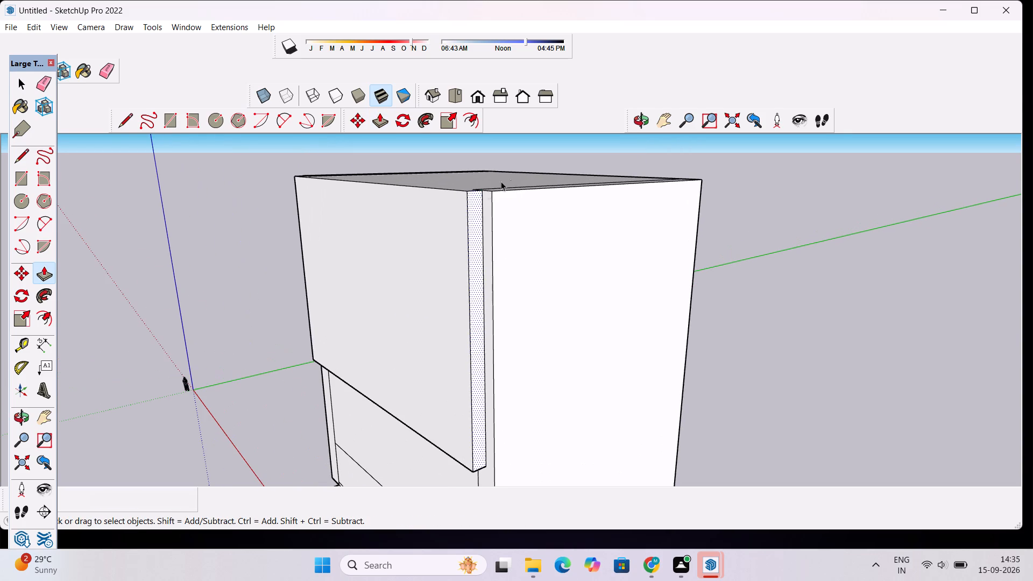
scroll(512, 178, "down", 3)
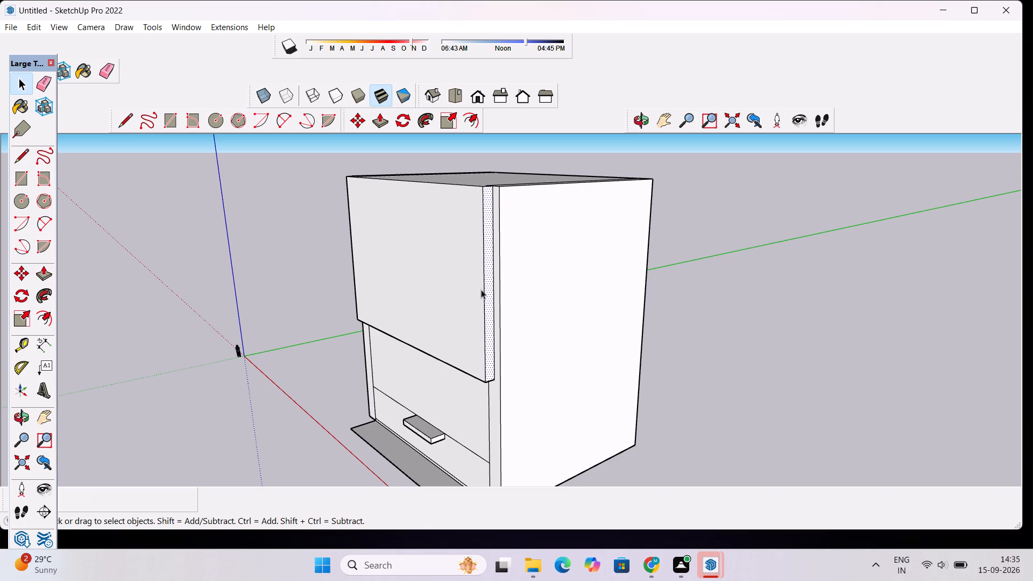
Examine the widened upper front volume against the side strips from the front, above and both sides.
left_click(642, 124)
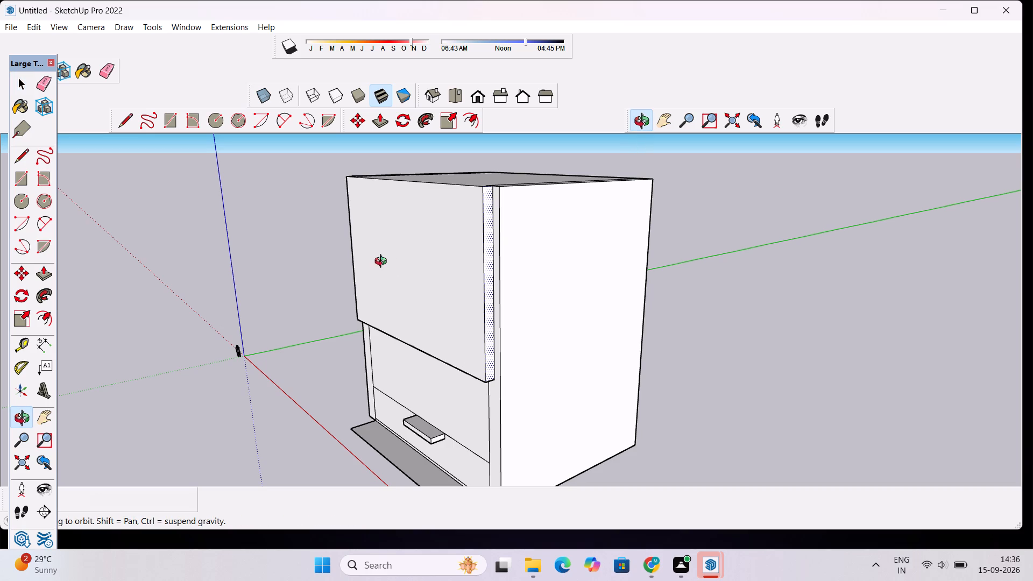
left_click_drag(390, 264, 596, 279)
scroll(602, 277, "down", 3)
left_click_drag(602, 279, 599, 386)
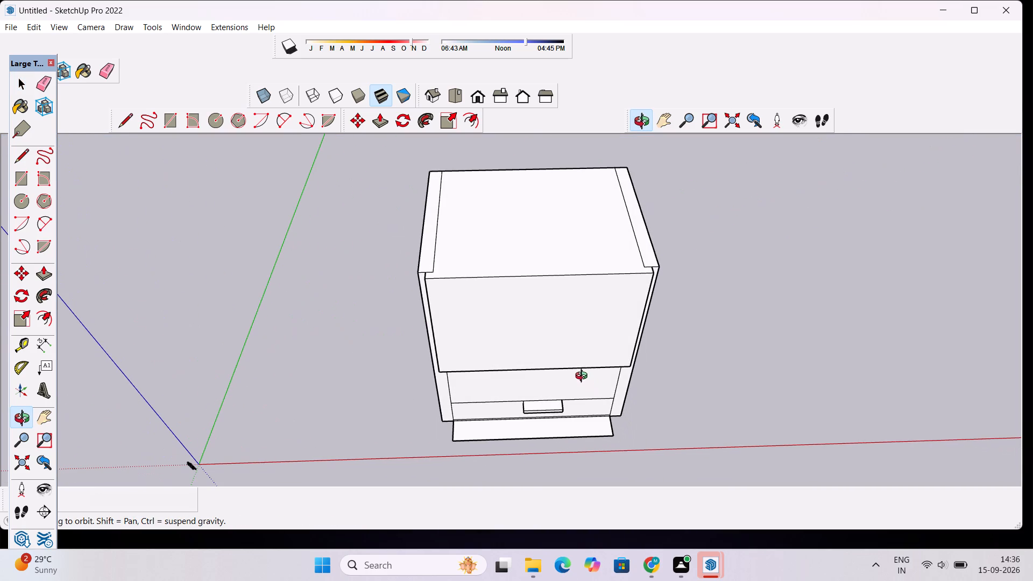
left_click_drag(550, 336, 553, 230)
scroll(543, 254, "up", 4)
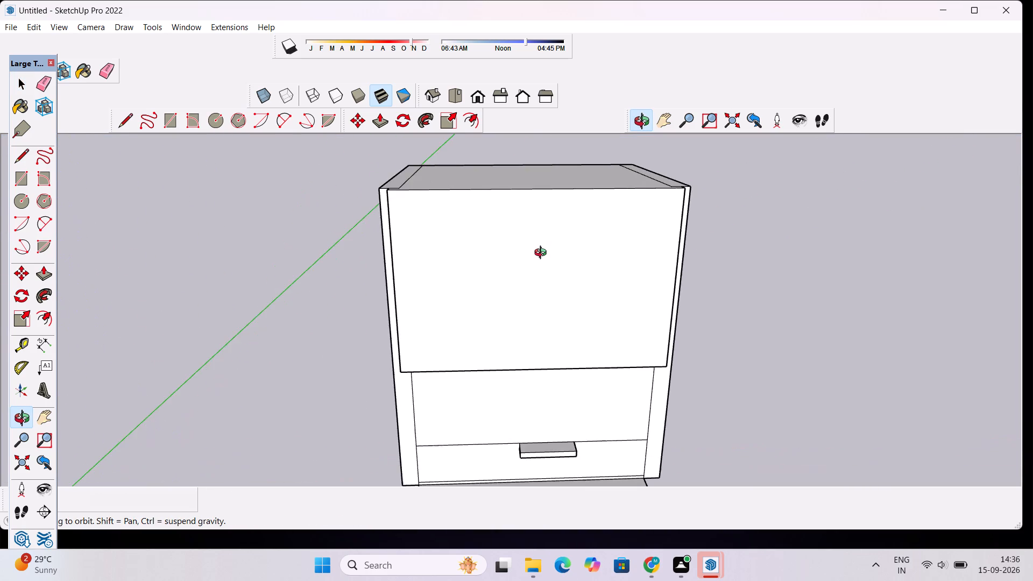
left_click_drag(543, 255, 582, 380)
scroll(596, 323, "down", 5)
left_click_drag(593, 359, 718, 218)
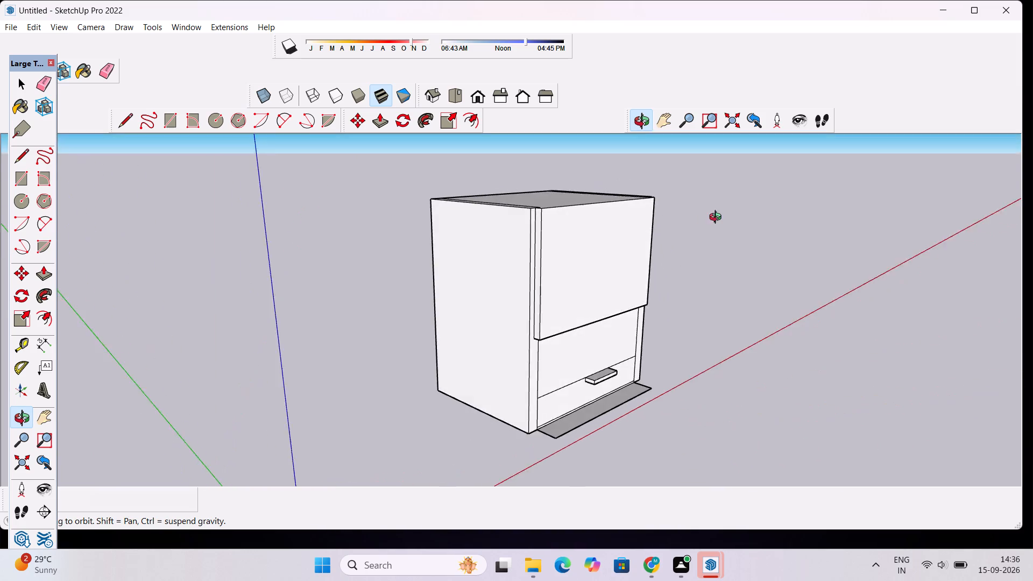
left_click_drag(718, 218, 528, 232)
scroll(527, 317, "up", 2)
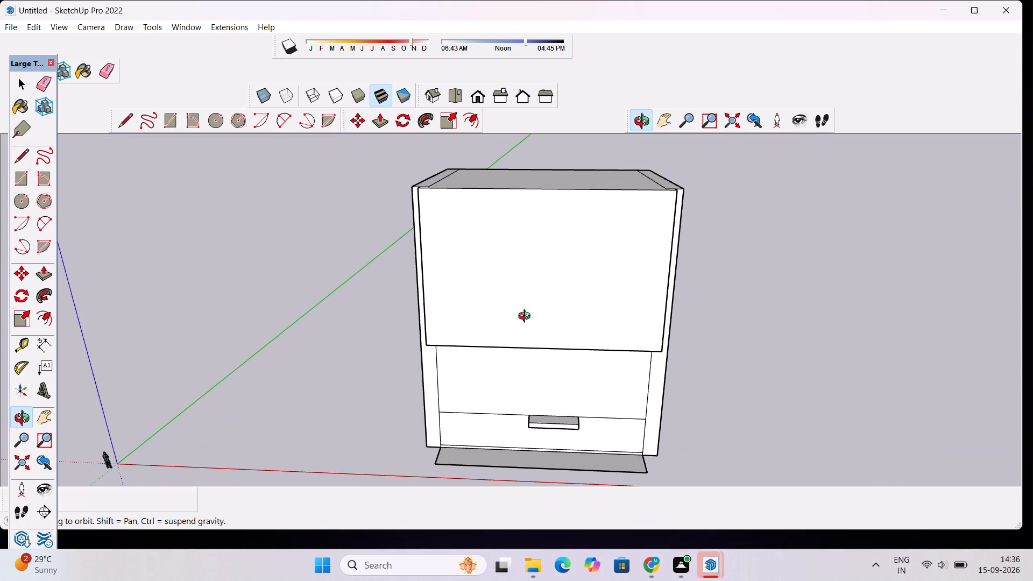
scroll(514, 311, "down", 3)
left_click_drag(466, 379, 500, 329)
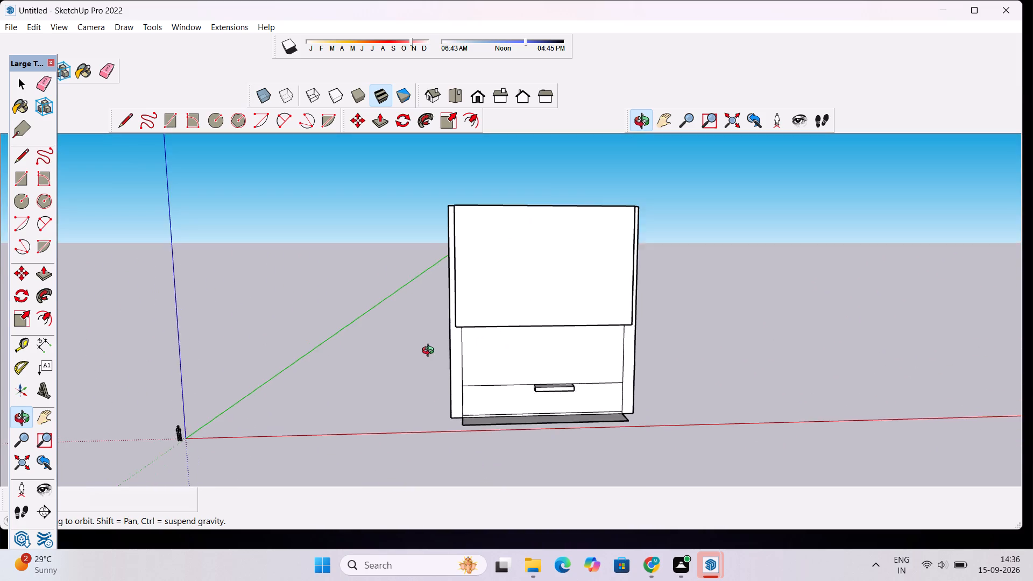
Push/Pull the front face of the left full-height side strip outward 2'.
scroll(433, 350, "up", 9)
left_click_drag(500, 341, 522, 368)
key("space")
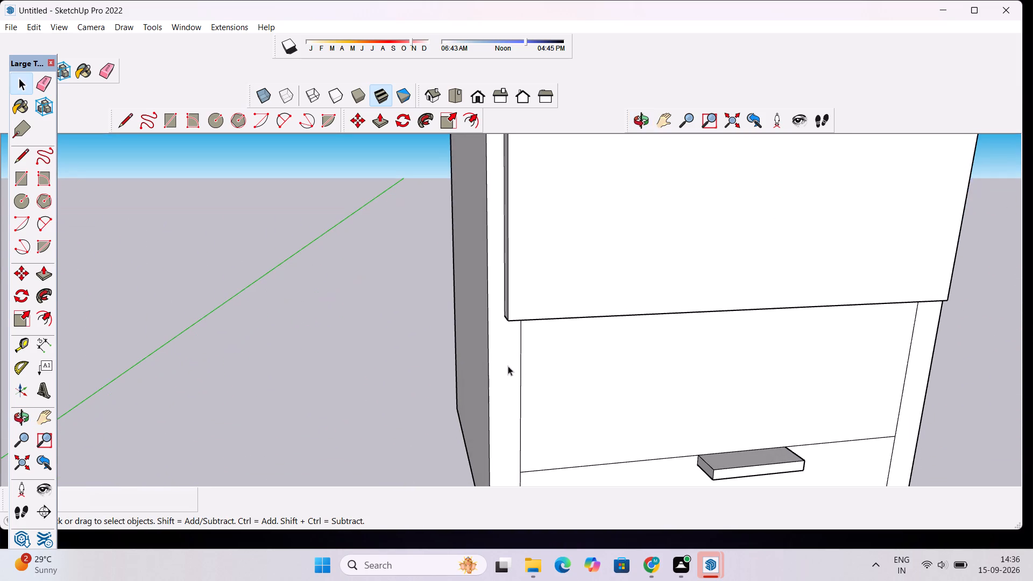
left_click(511, 366)
scroll(484, 348, "down", 4)
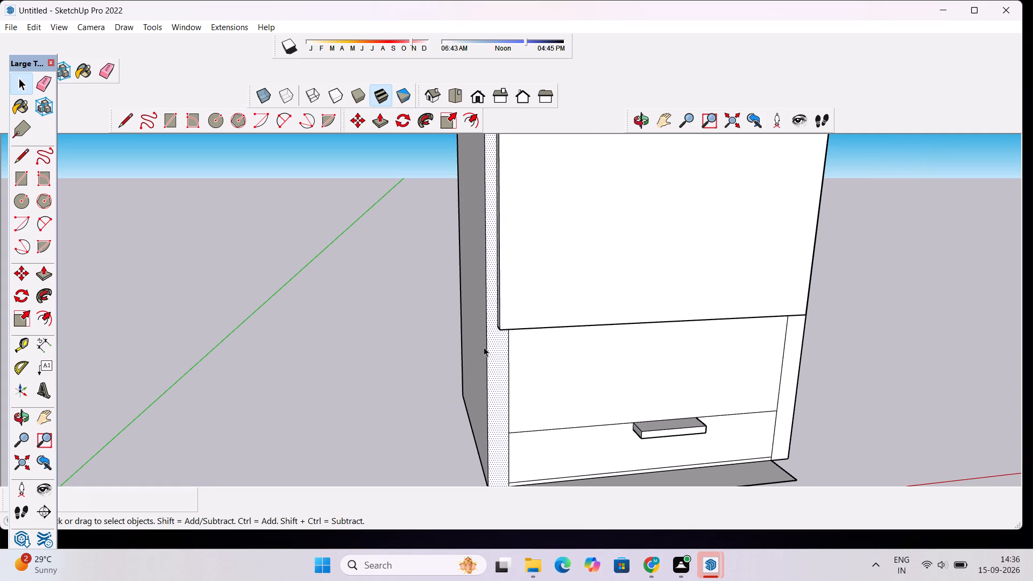
key("p")
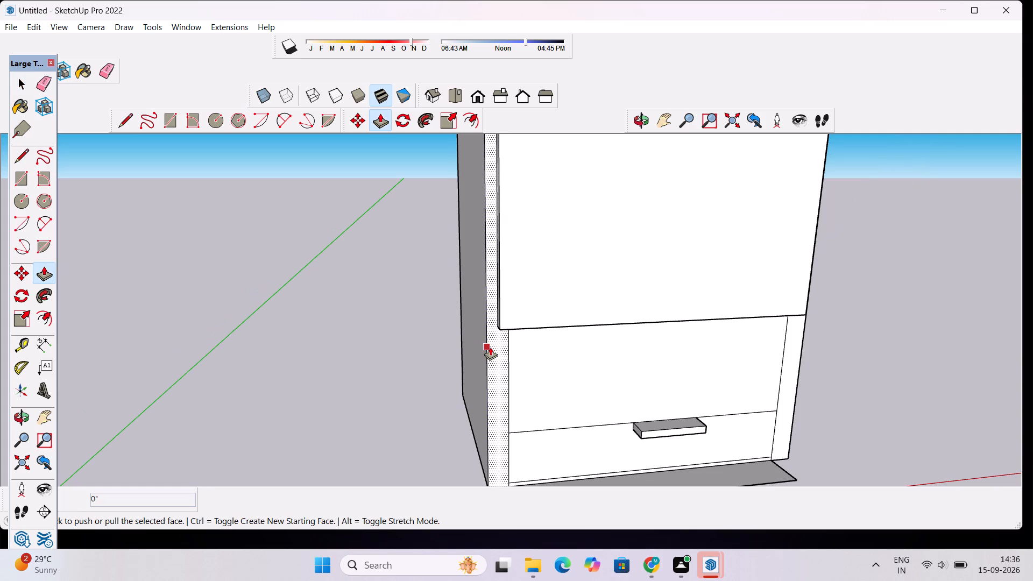
left_click(490, 347)
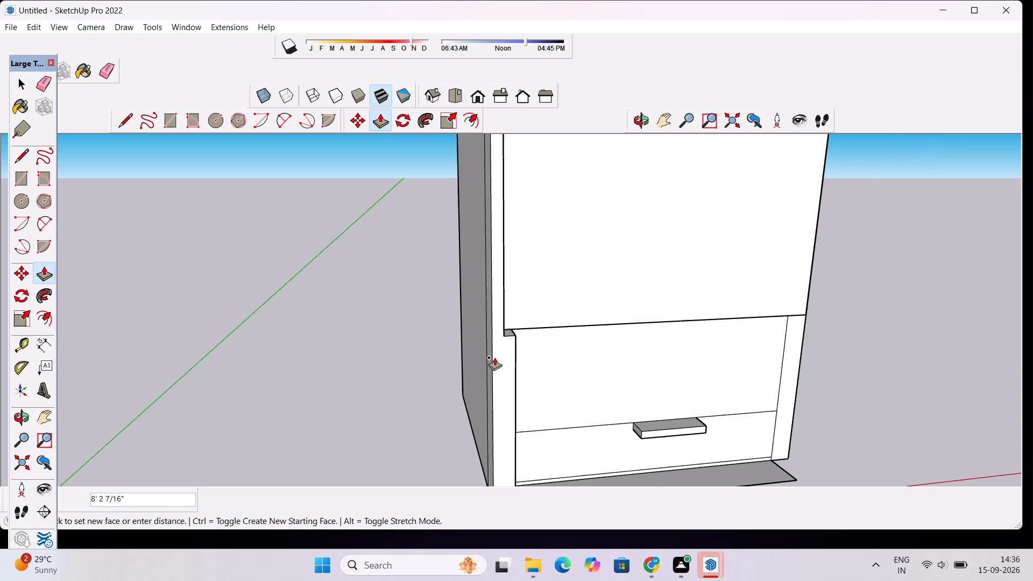
type("2'")
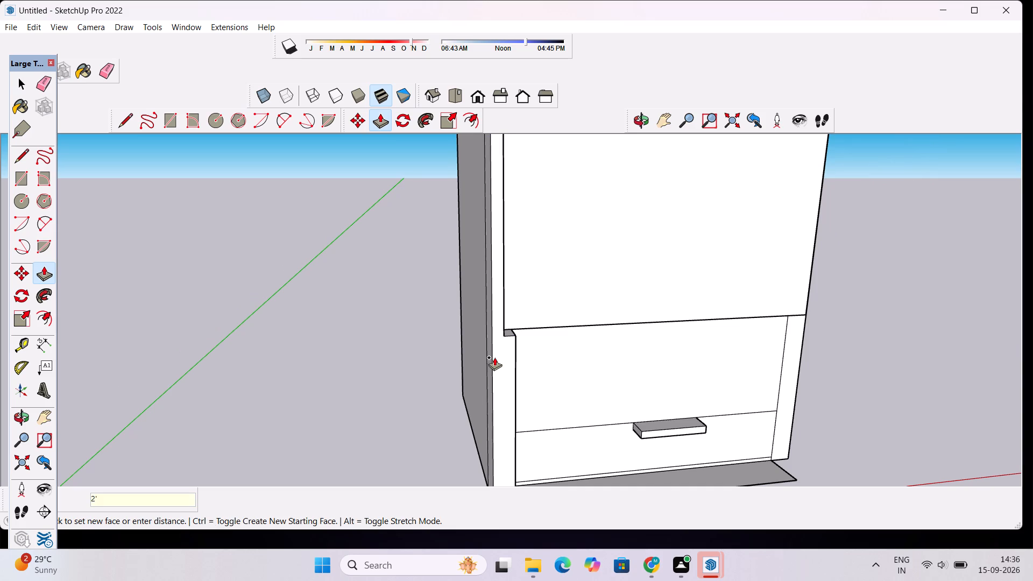
key("Return")
Push/Pull the front face of the right full-height side strip outward 2' to match the left one.
left_click(648, 125)
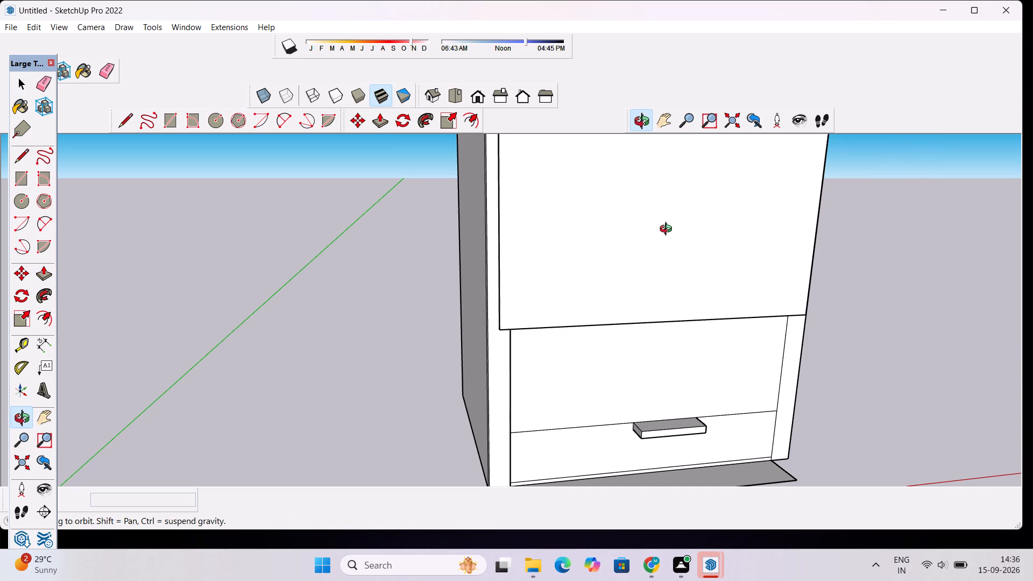
left_click_drag(655, 277, 437, 275)
scroll(434, 277, "down", 4)
left_click_drag(447, 315, 450, 322)
scroll(450, 322, "down", 2)
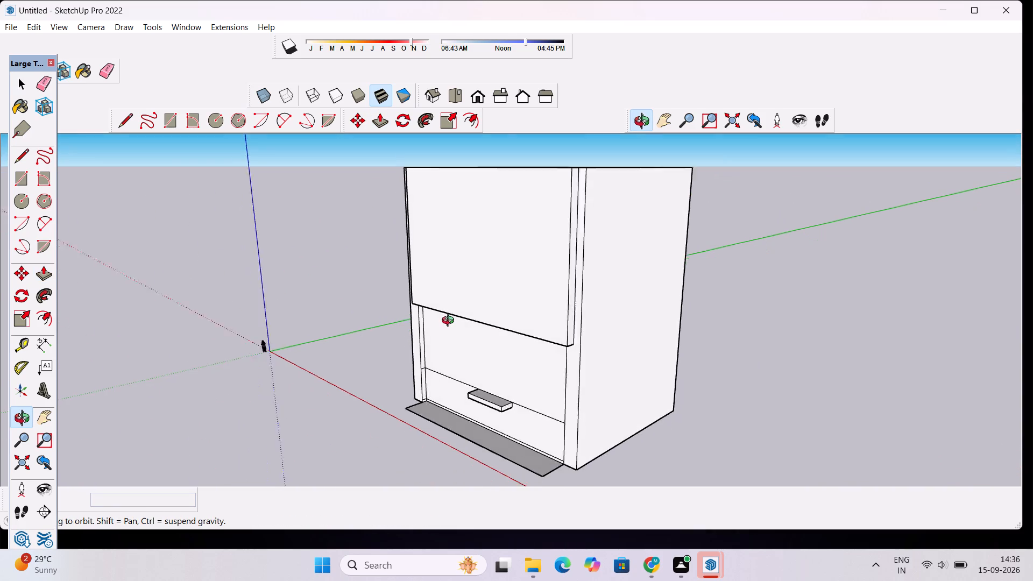
scroll(450, 322, "down", 3)
left_click_drag(532, 373, 537, 339, "shift")
scroll(536, 329, "up", 10, "shift")
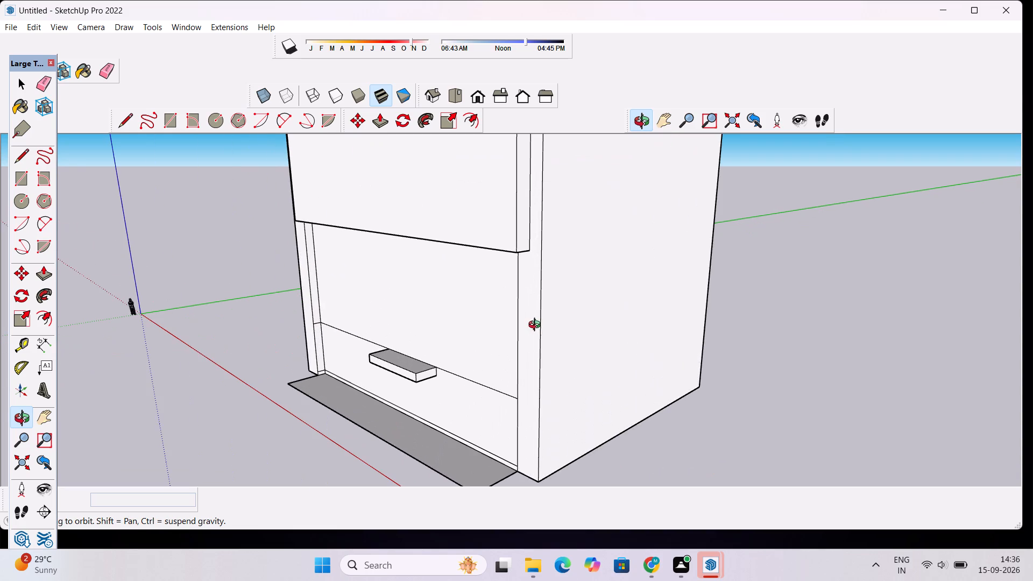
key("space")
left_click_drag(534, 309, 543, 314)
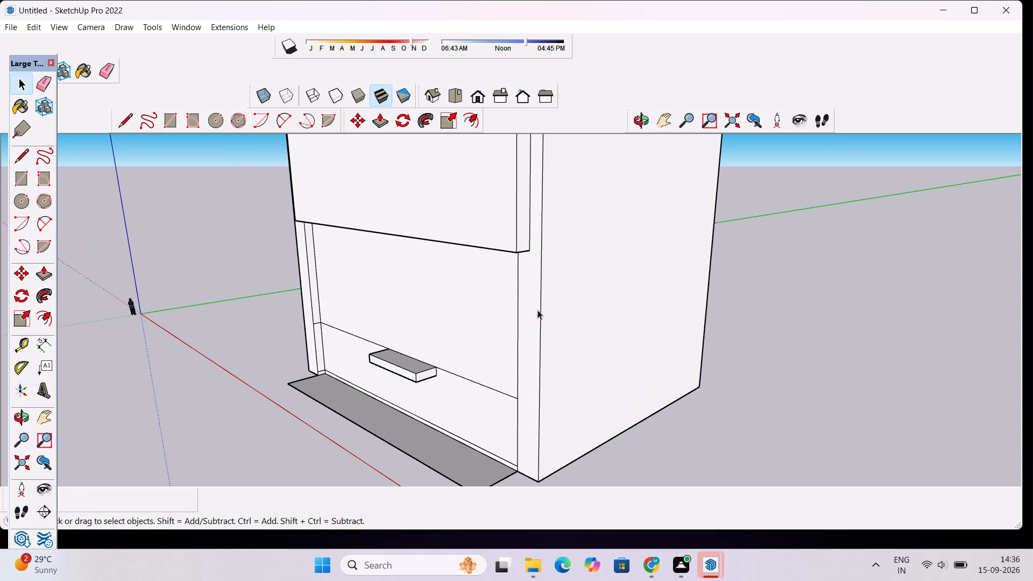
left_click(525, 309)
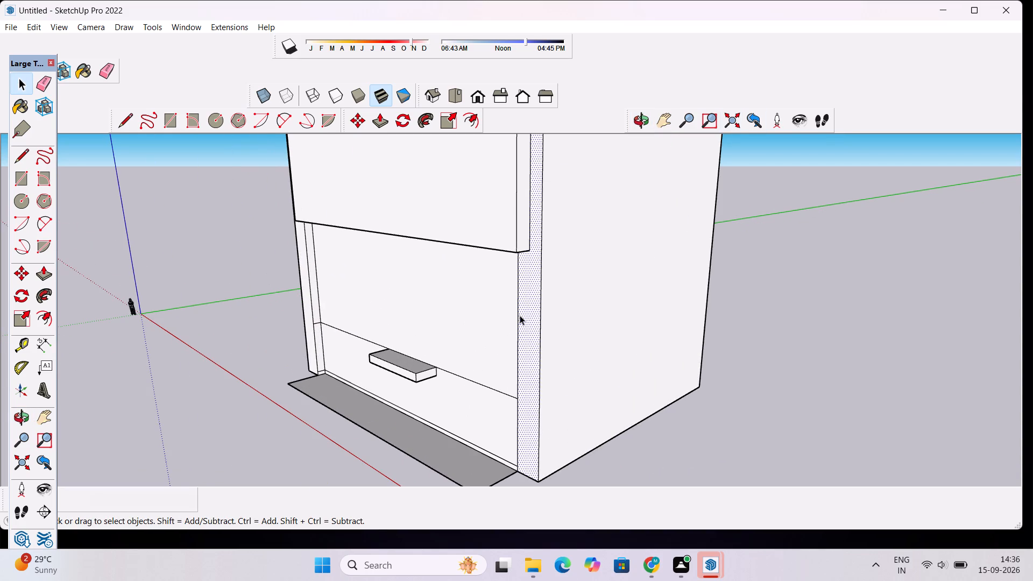
key("p")
left_click(532, 322)
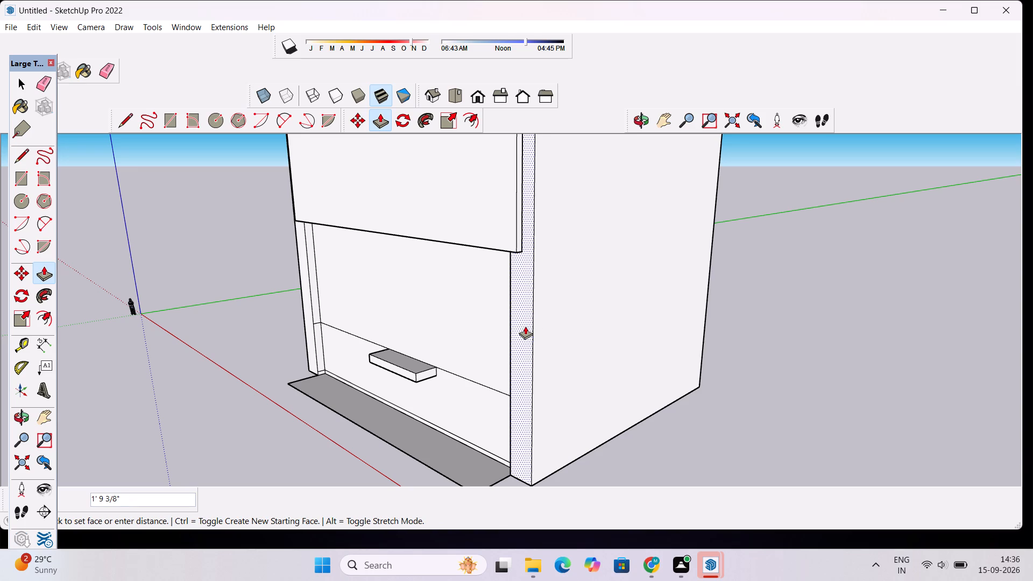
type("2'")
key("Return")
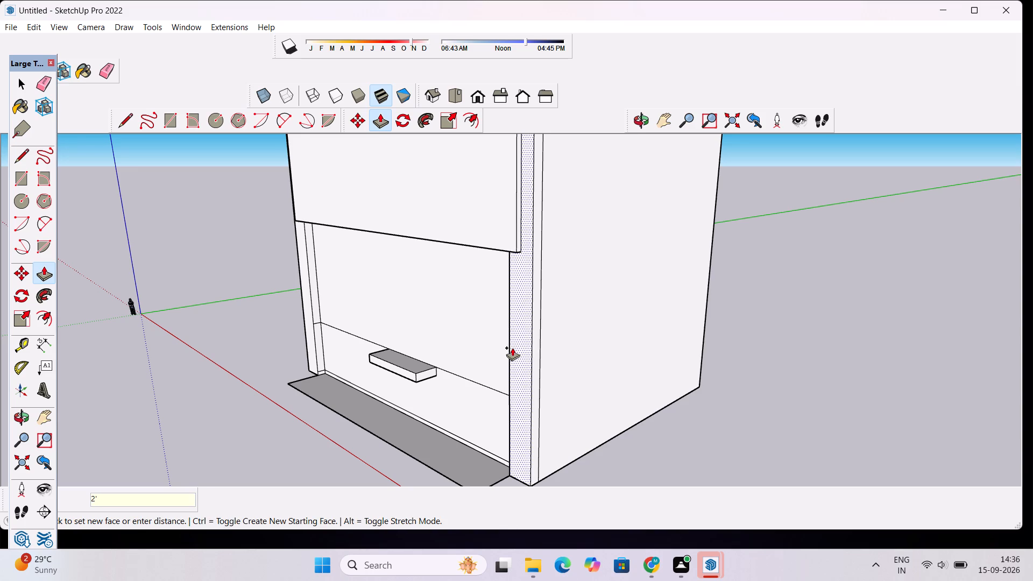
key("space")
Examine the top corner where the right side strip meets the projecting upper volume, from above and from the right side.
scroll(505, 355, "down", 8)
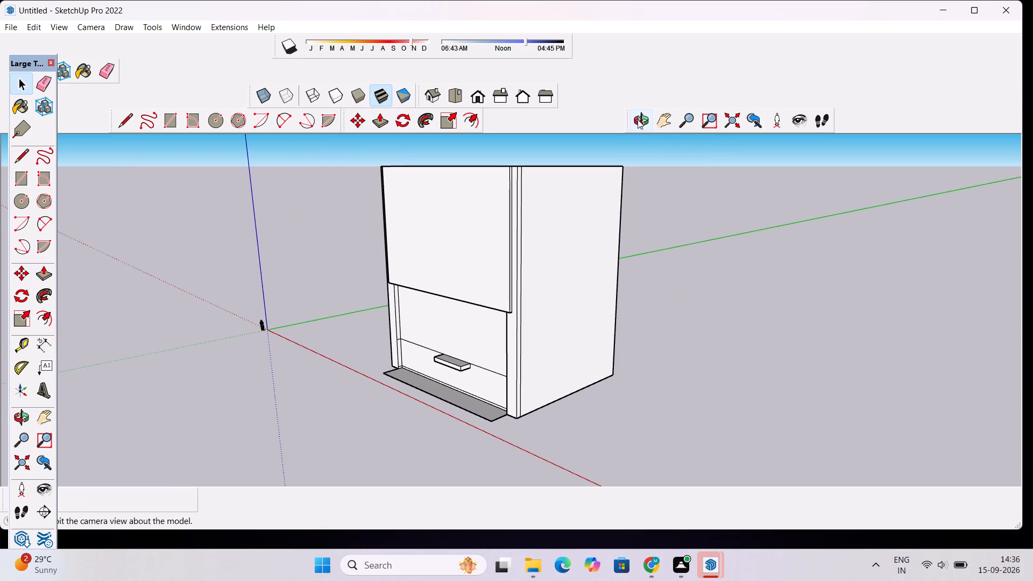
left_click(638, 119)
left_click_drag(491, 229, 567, 338)
scroll(578, 253, "up", 9)
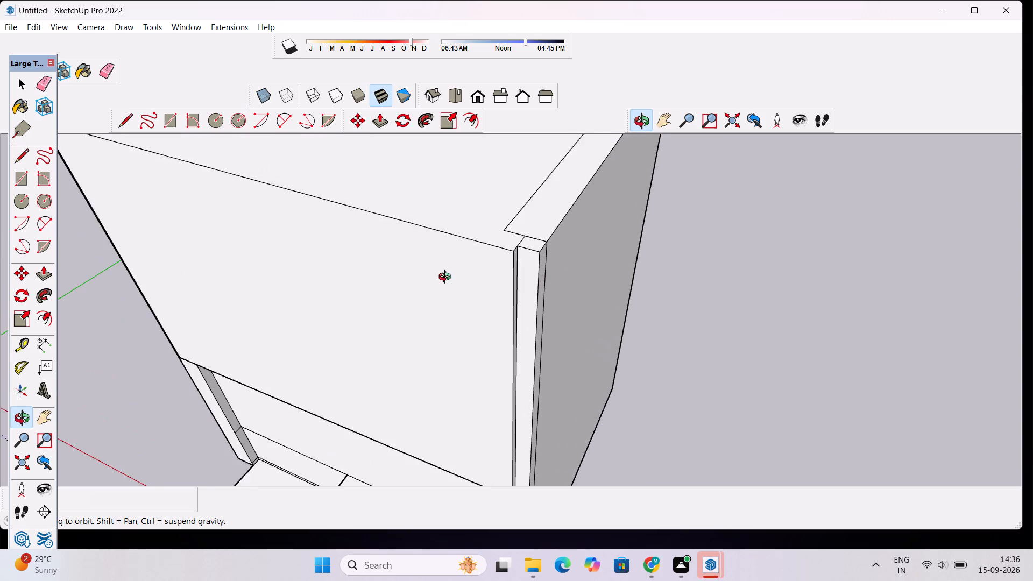
left_click_drag(449, 288, 342, 263)
scroll(387, 286, "down", 2)
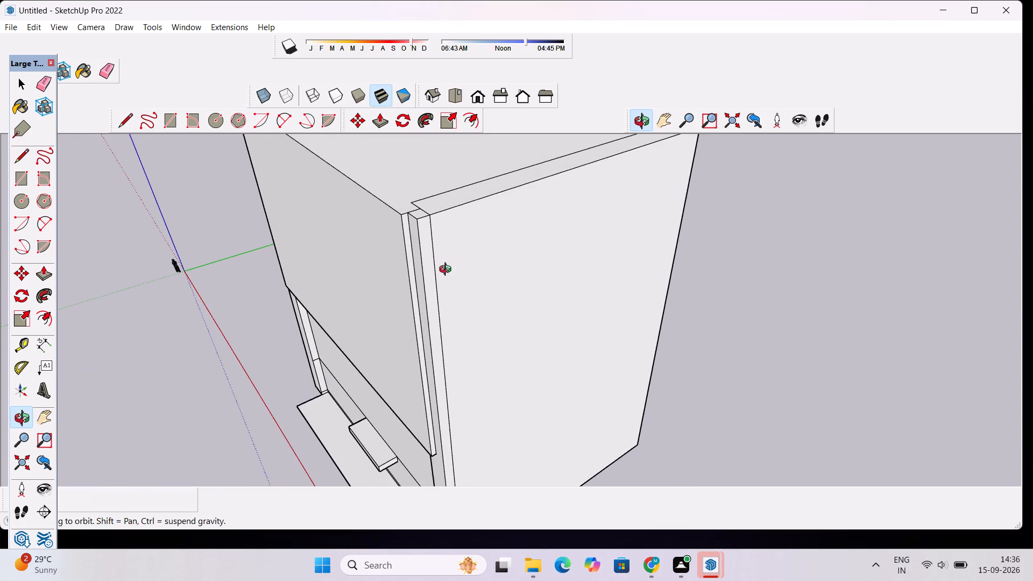
Erase the leftover seam edges where the right side strip meets the roof and the right side wall.
left_click_drag(449, 270, 447, 343, "shift")
scroll(446, 343, "up", 2, "shift")
key("e")
left_click_drag(431, 240, 407, 270)
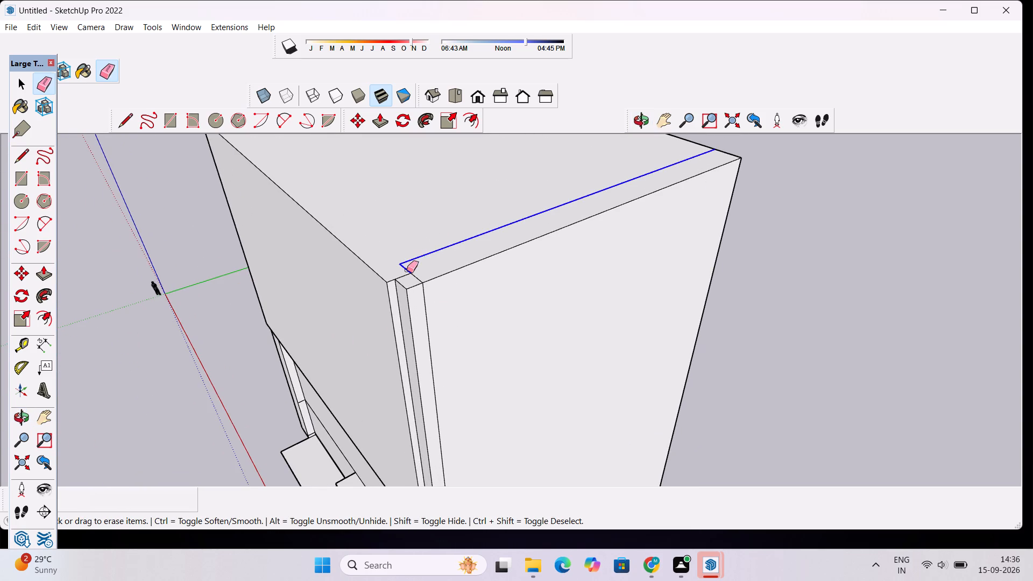
left_click_drag(407, 270, 407, 274)
left_click_drag(411, 268, 412, 277)
left_click_drag(426, 287, 420, 297)
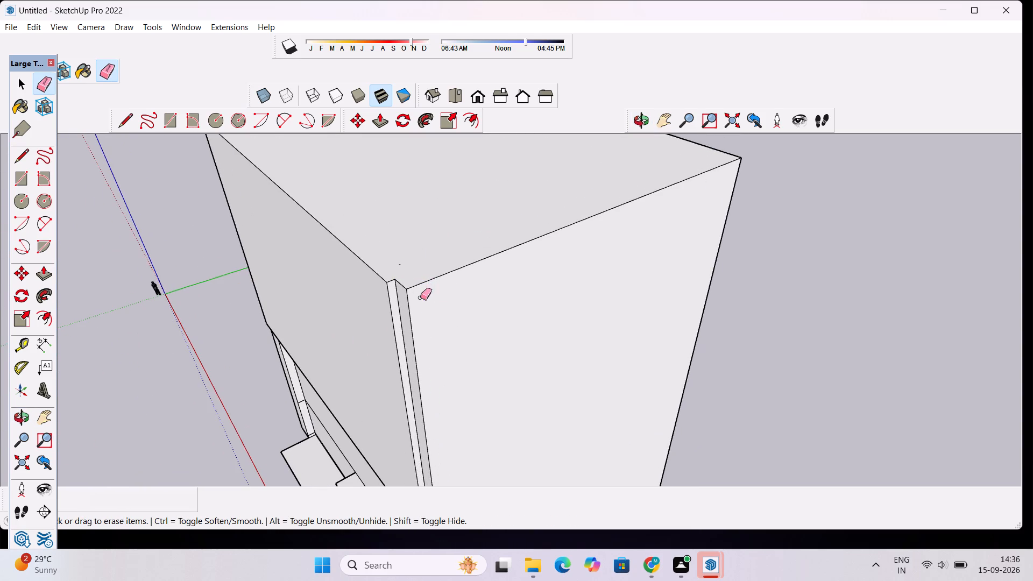
Erase the leftover strip edges on the roof at the left front corner.
scroll(530, 270, "down", 9)
scroll(349, 168, "up", 13)
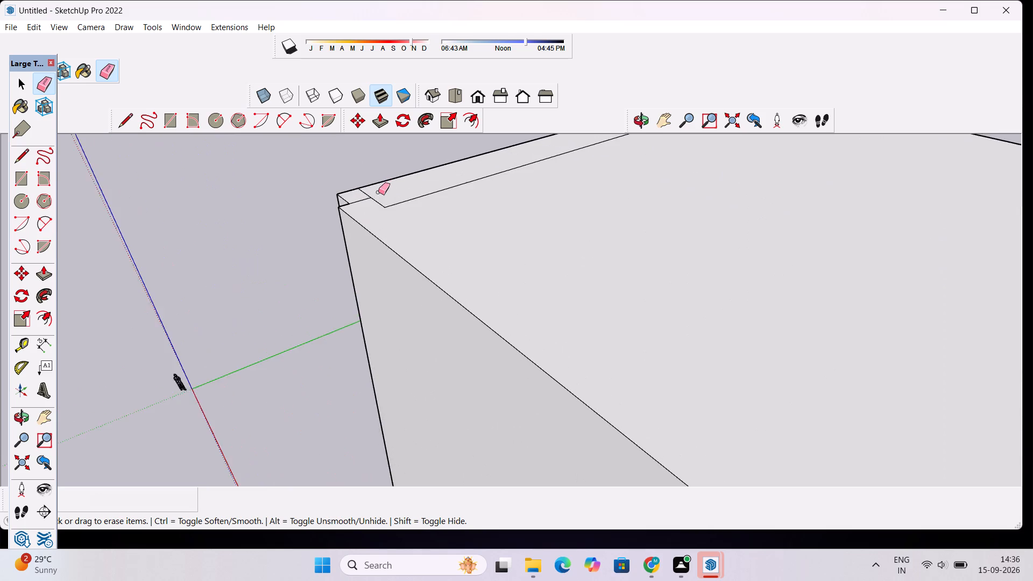
scroll(378, 192, "up", 6)
left_click_drag(368, 192, 435, 218)
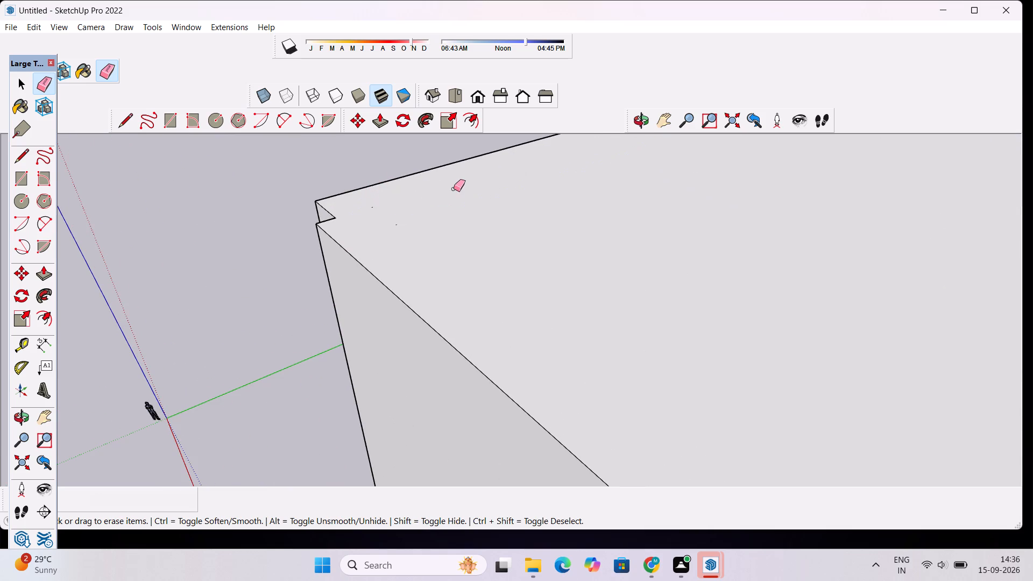
scroll(454, 185, "down", 5)
Erase the vertical seam edge between the left side strip and the left side wall.
left_click(642, 121)
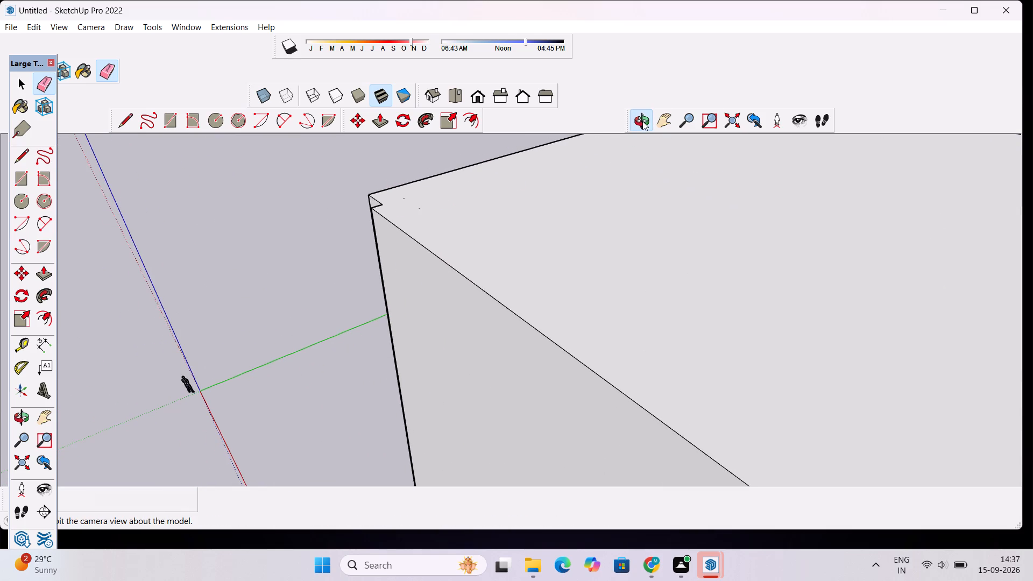
left_click_drag(324, 249, 443, 233)
scroll(458, 215, "down", 6)
left_click_drag(334, 303, 432, 279)
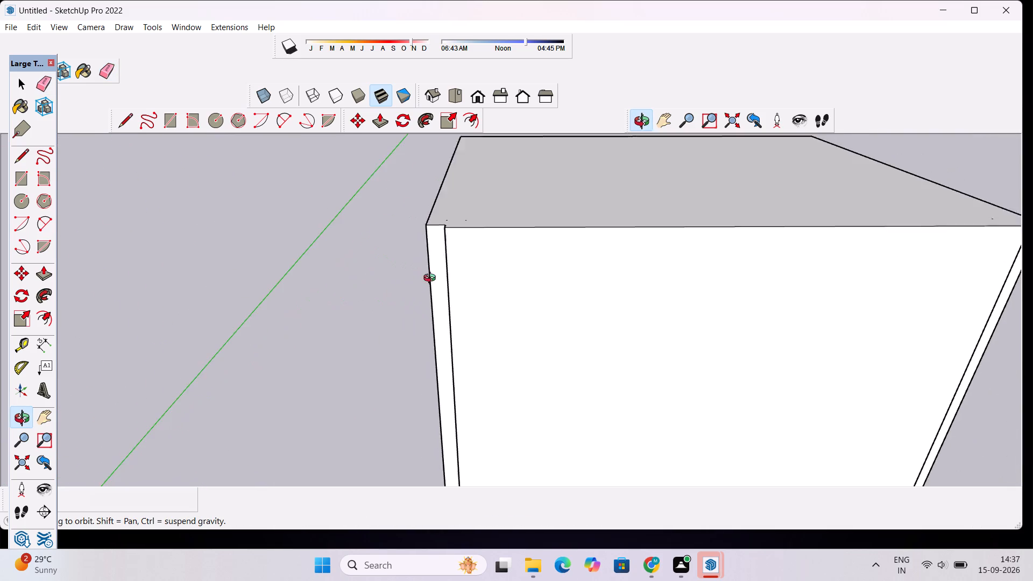
left_click_drag(432, 279, 434, 278)
scroll(449, 254, "down", 5)
left_click_drag(562, 283, 315, 260, "shift")
scroll(313, 247, "down", 3)
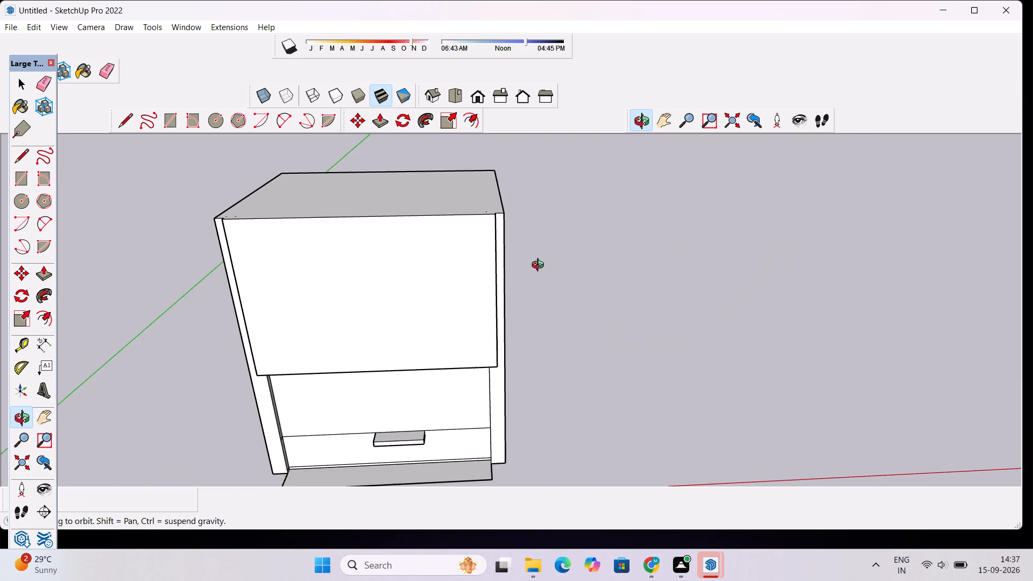
left_click_drag(541, 274, 426, 285)
scroll(370, 257, "up", 2)
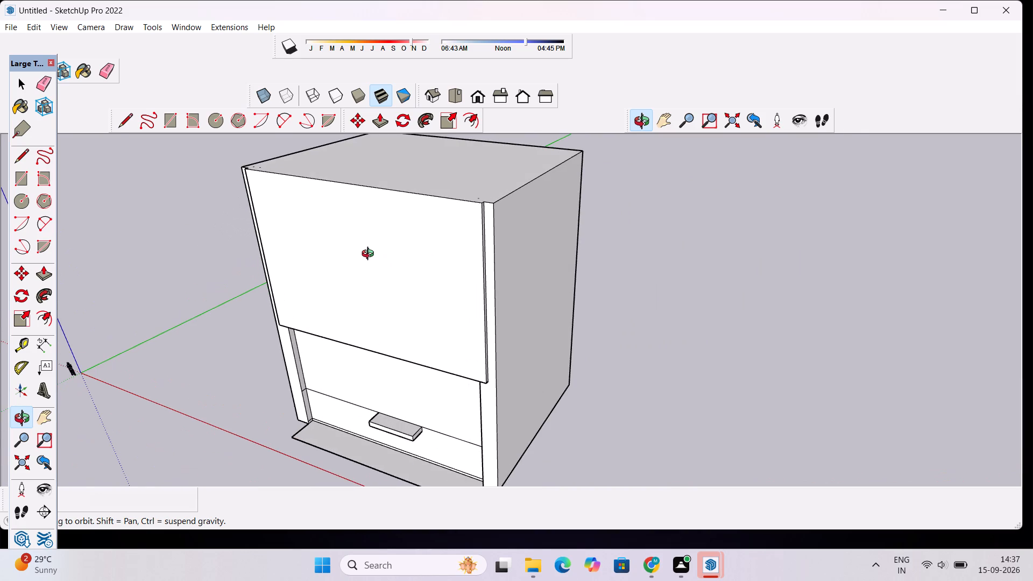
scroll(370, 255, "up", 2)
left_click_drag(315, 268, 629, 246)
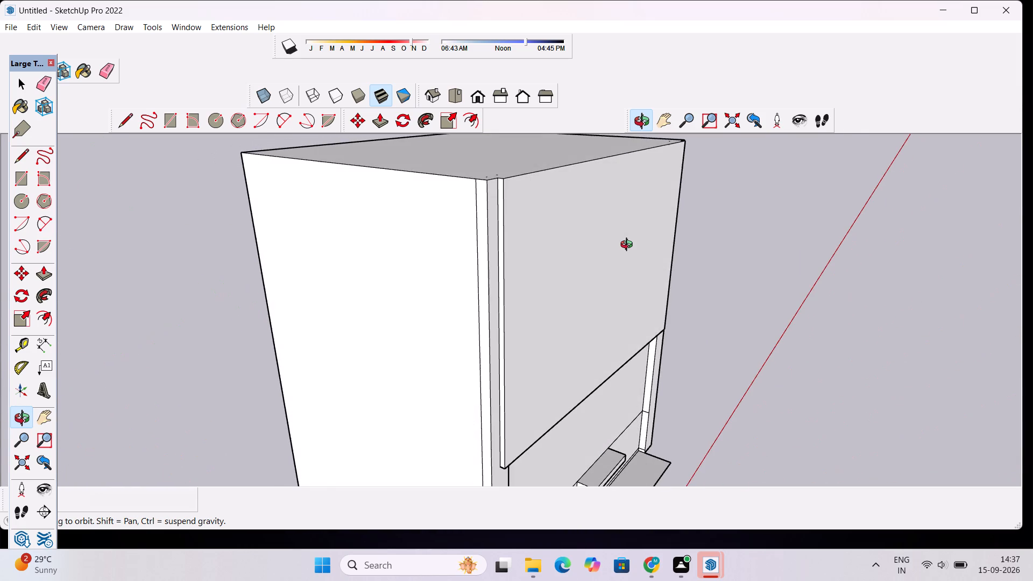
scroll(629, 246, "down", 1)
scroll(498, 245, "up", 4)
key("e")
scroll(498, 234, "up", 5)
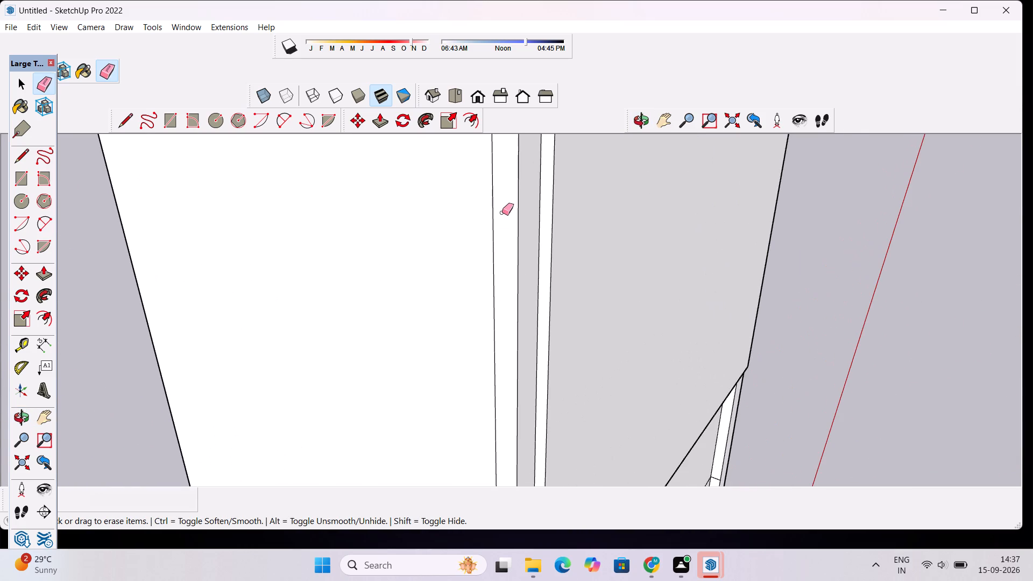
left_click_drag(502, 209, 463, 240)
scroll(398, 221, "down", 16)
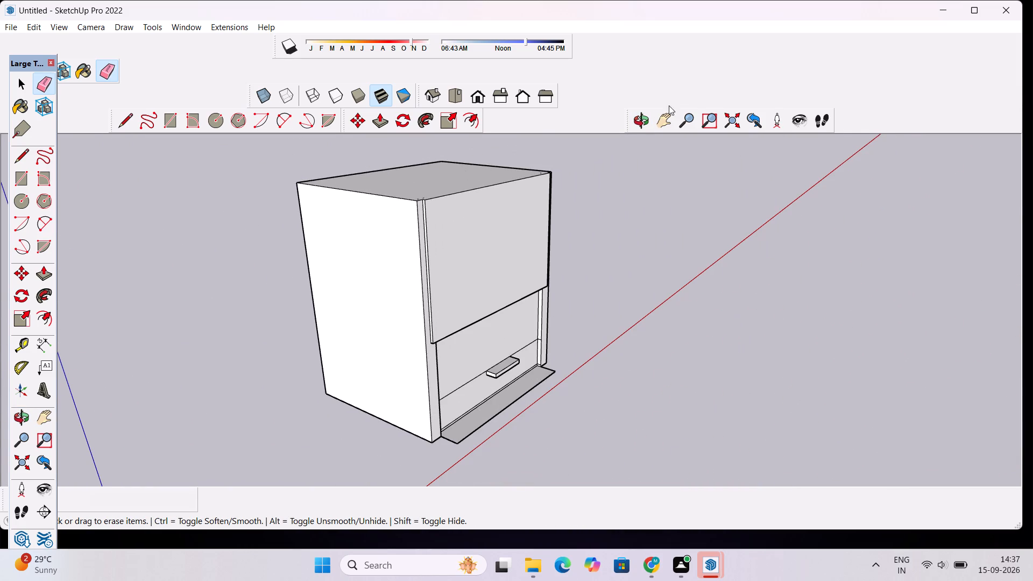
Examine the cleaned-up side strips, upper volume and lower front from both sides and the front.
left_click(643, 125)
left_click_drag(652, 233, 548, 236)
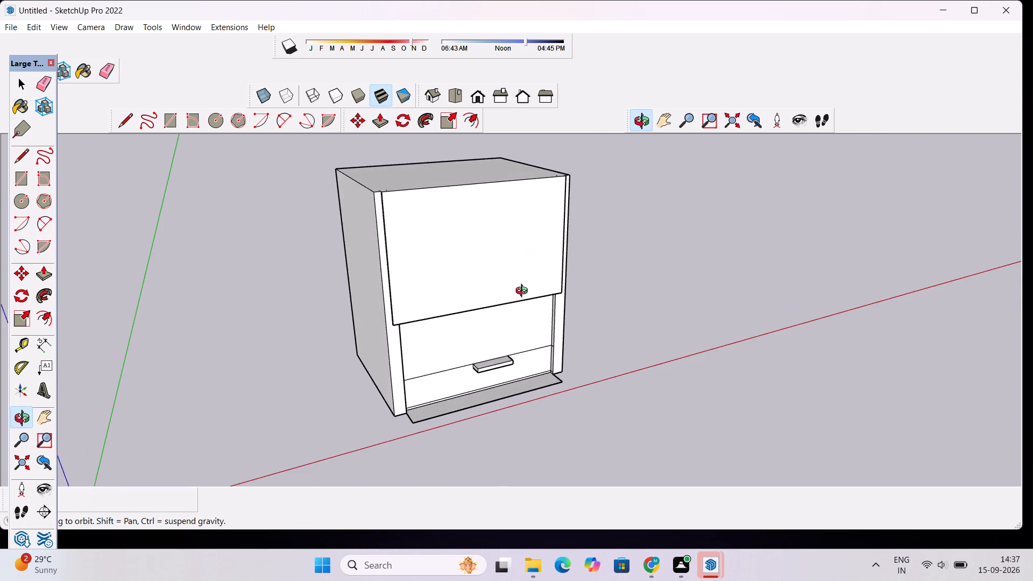
scroll(524, 292, "up", 6)
left_click_drag(648, 277, 468, 336)
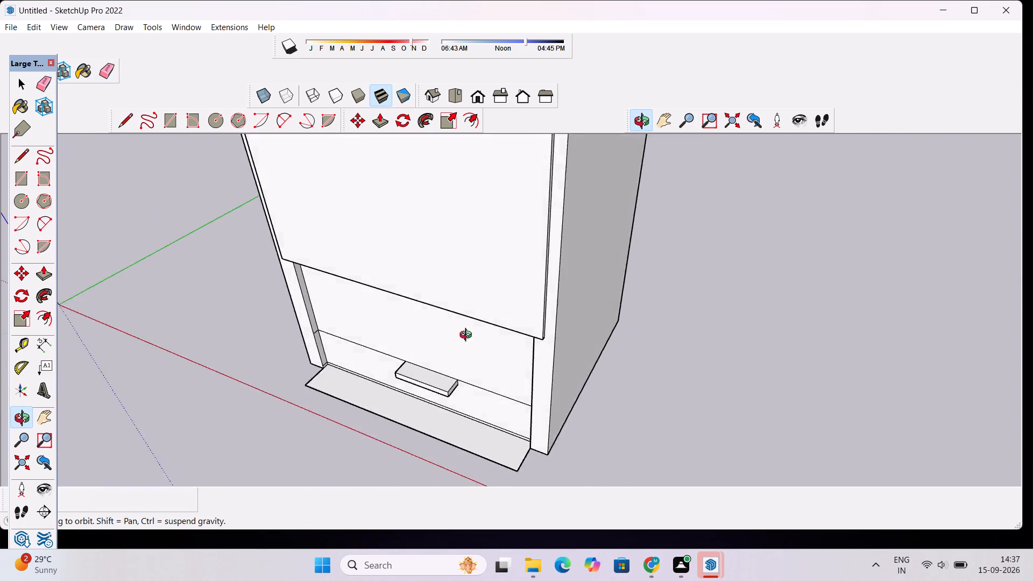
left_click_drag(468, 336, 751, 245)
scroll(752, 245, "down", 4)
scroll(698, 257, "up", 2)
left_click_drag(712, 282, 703, 290)
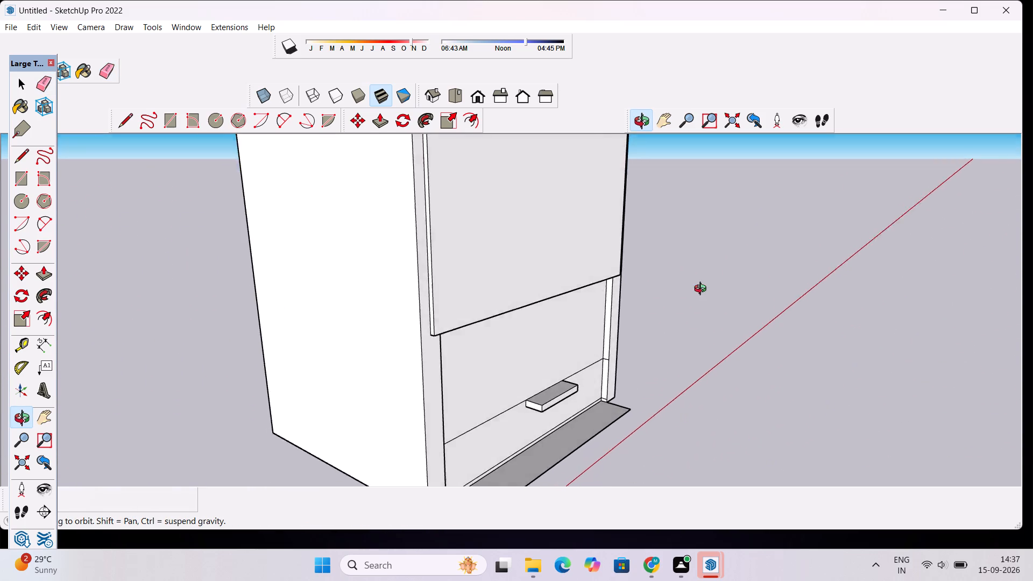
left_click_drag(703, 290, 635, 266)
scroll(563, 251, "down", 2)
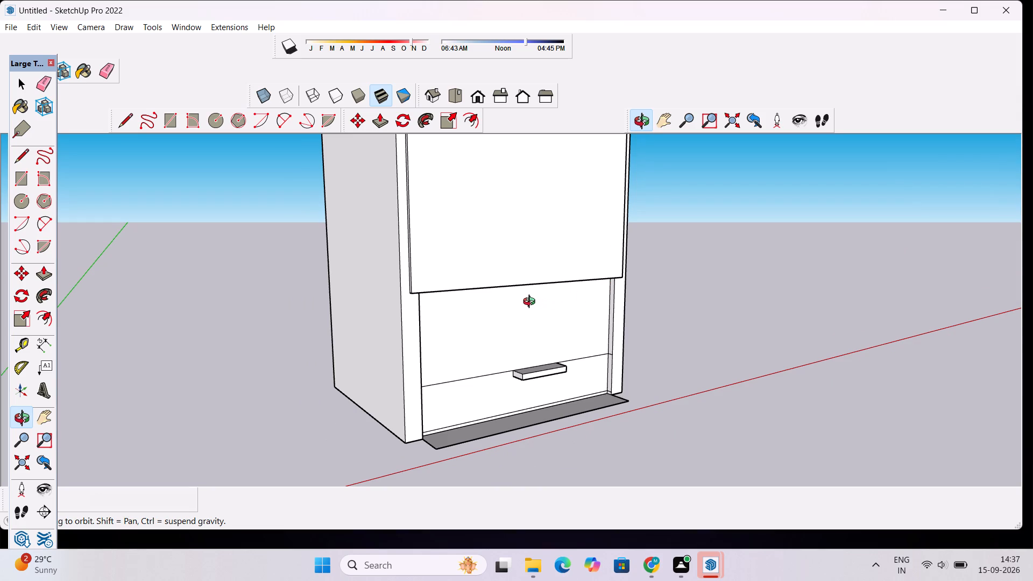
left_click_drag(554, 340, 512, 326)
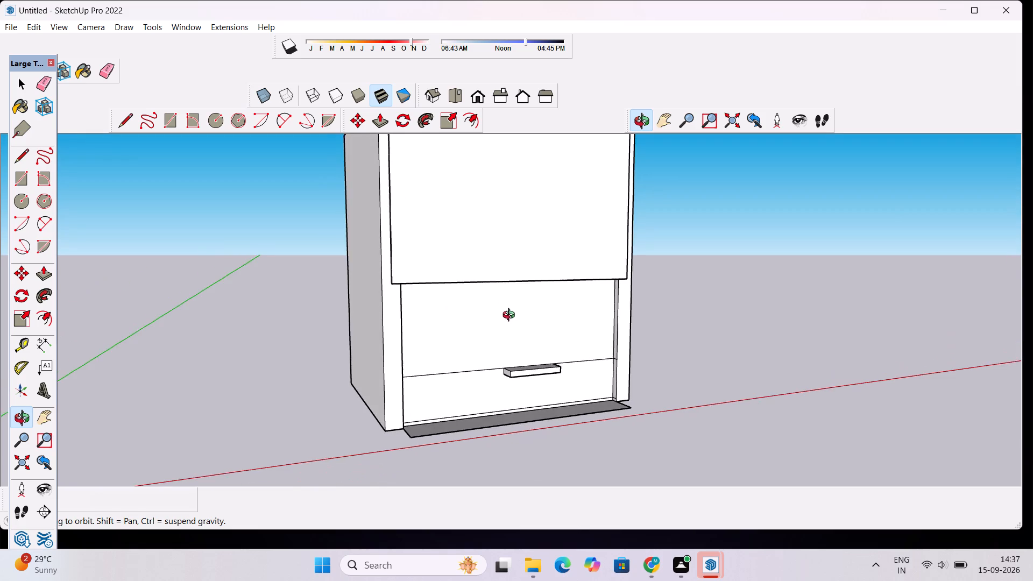
scroll(507, 300, "down", 4)
left_click_drag(523, 268, 535, 313, "shift")
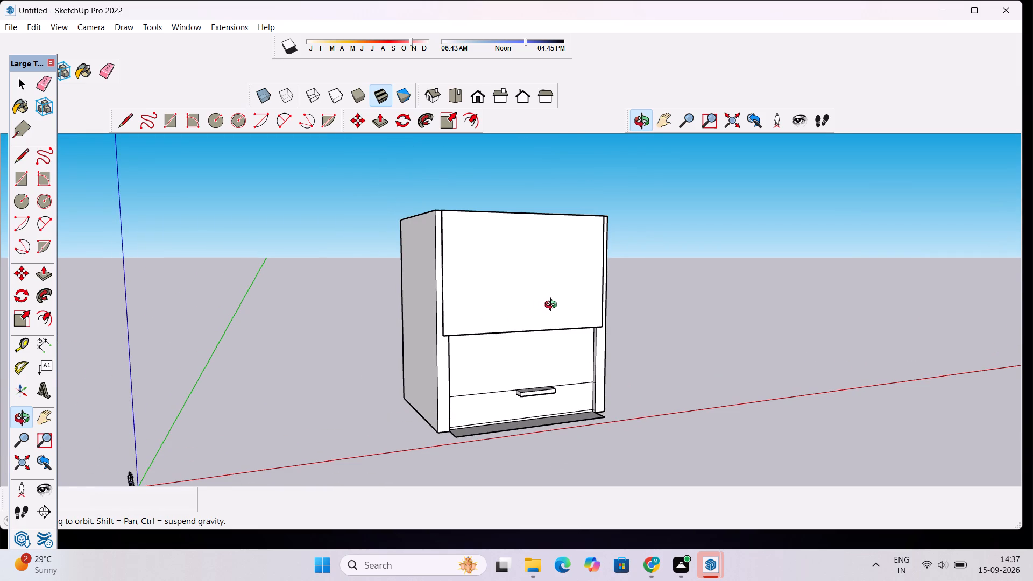
left_click_drag(585, 334, 508, 358)
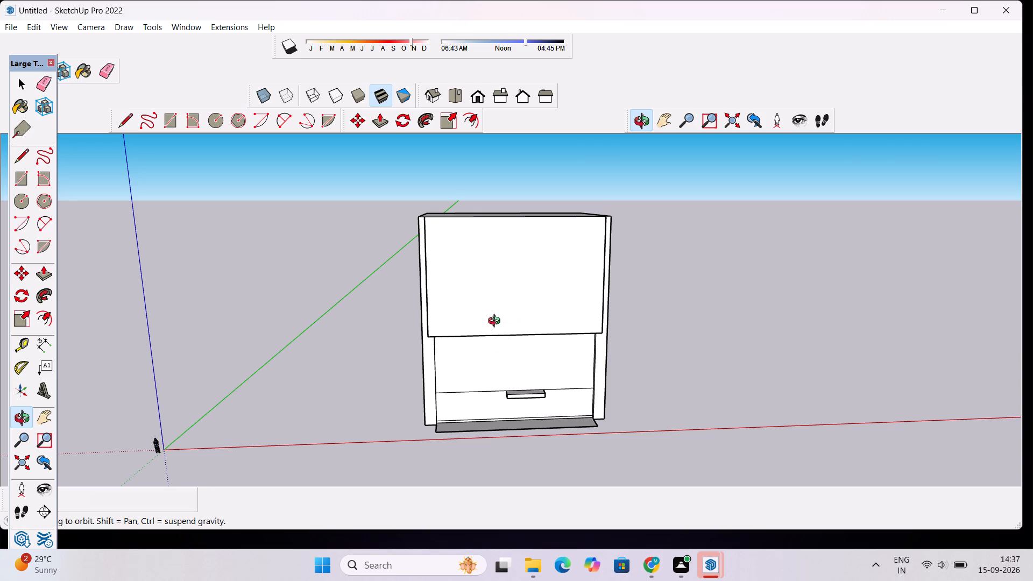
scroll(497, 326, "down", 1)
left_click_drag(527, 308, 518, 345)
scroll(504, 333, "up", 8)
left_click_drag(388, 350, 630, 320)
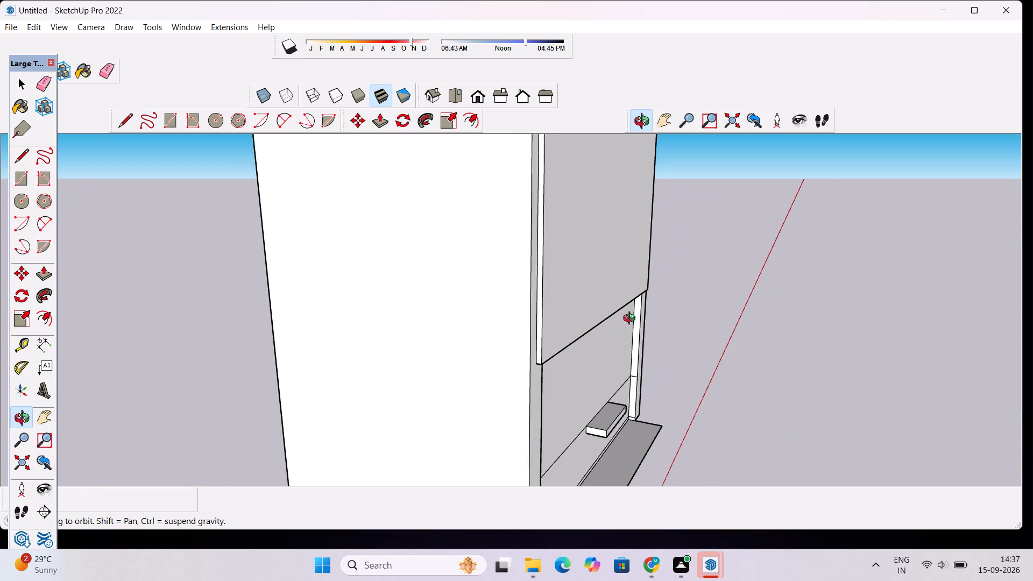
scroll(632, 320, "down", 1)
left_click_drag(656, 356, 533, 360)
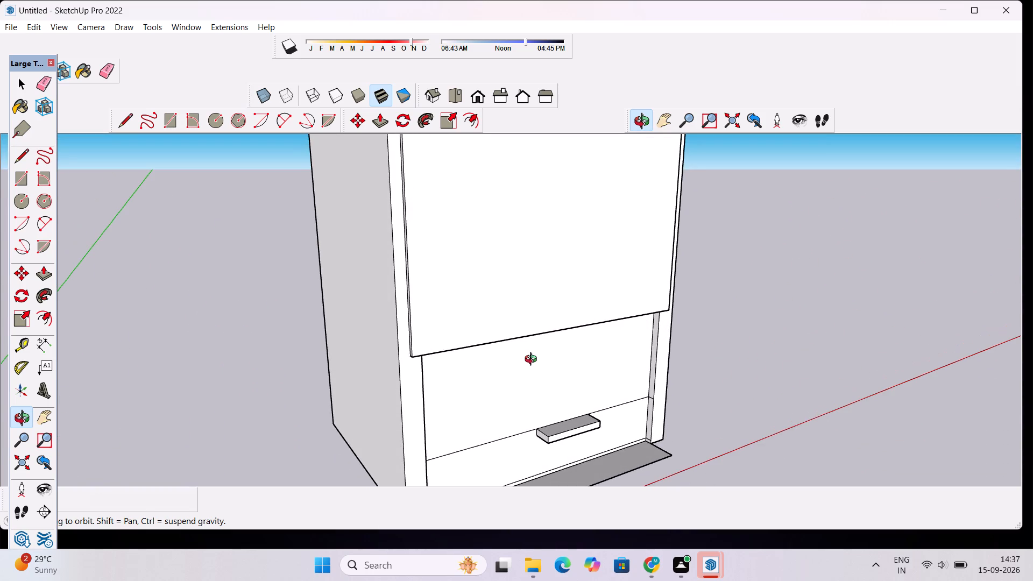
scroll(540, 342, "down", 3)
Erase the short stray edge on the underside of the upper front volume near the left strip.
left_click_drag(567, 388, 449, 265)
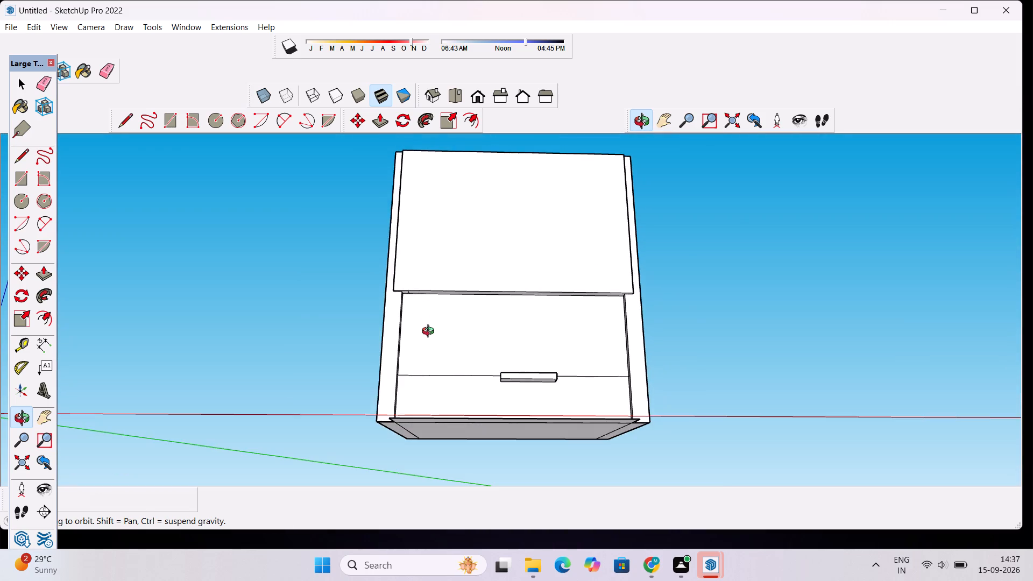
scroll(430, 332, "up", 17)
key("e")
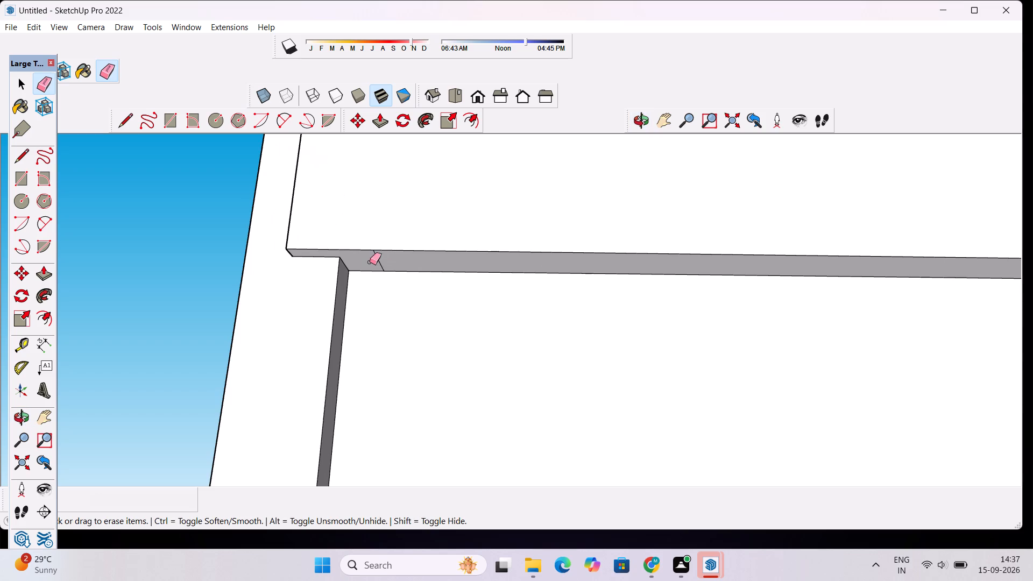
scroll(370, 262, "up", 4)
left_click_drag(374, 252, 383, 254)
scroll(317, 225, "down", 8)
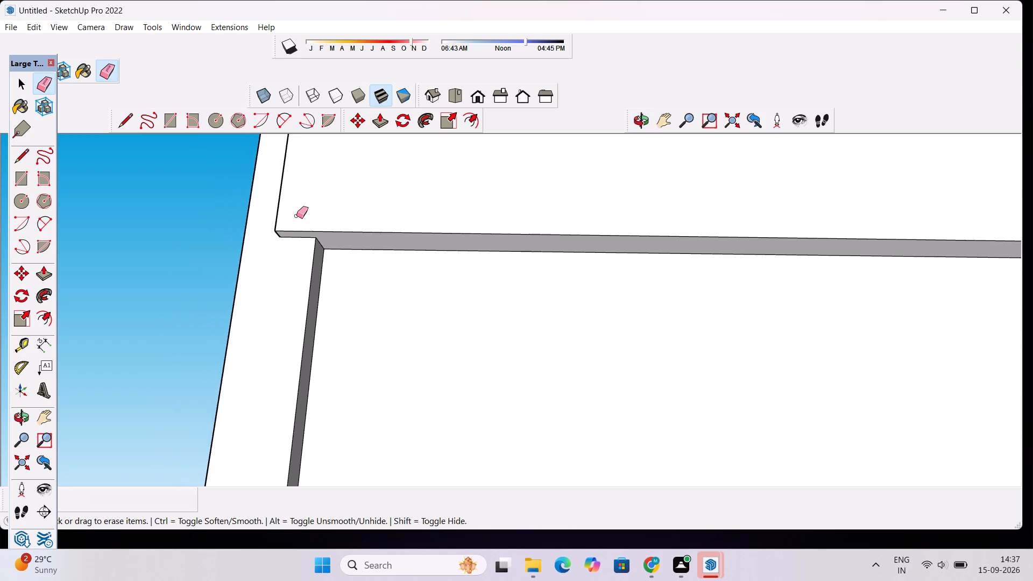
scroll(296, 216, "down", 9)
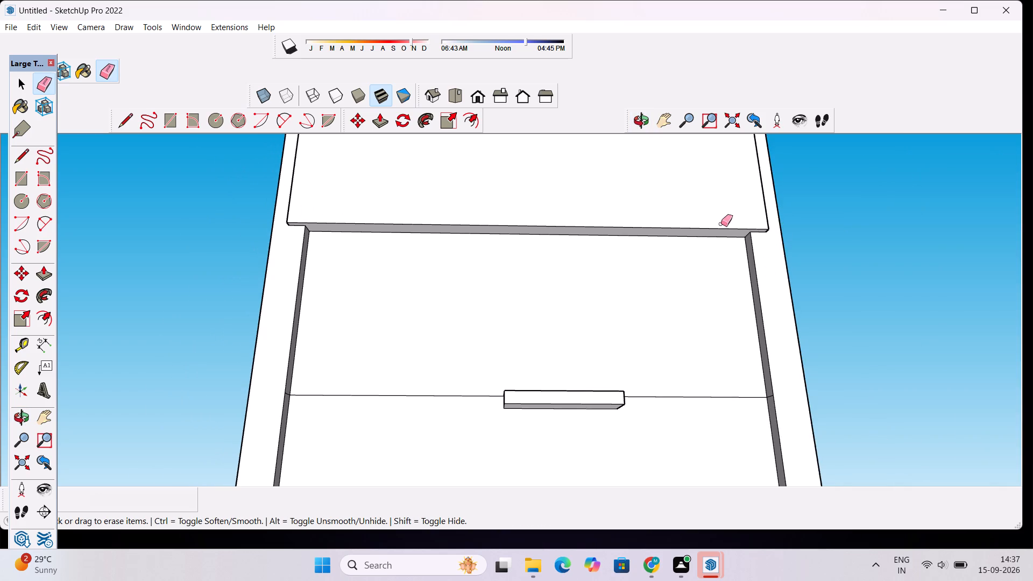
key("space")
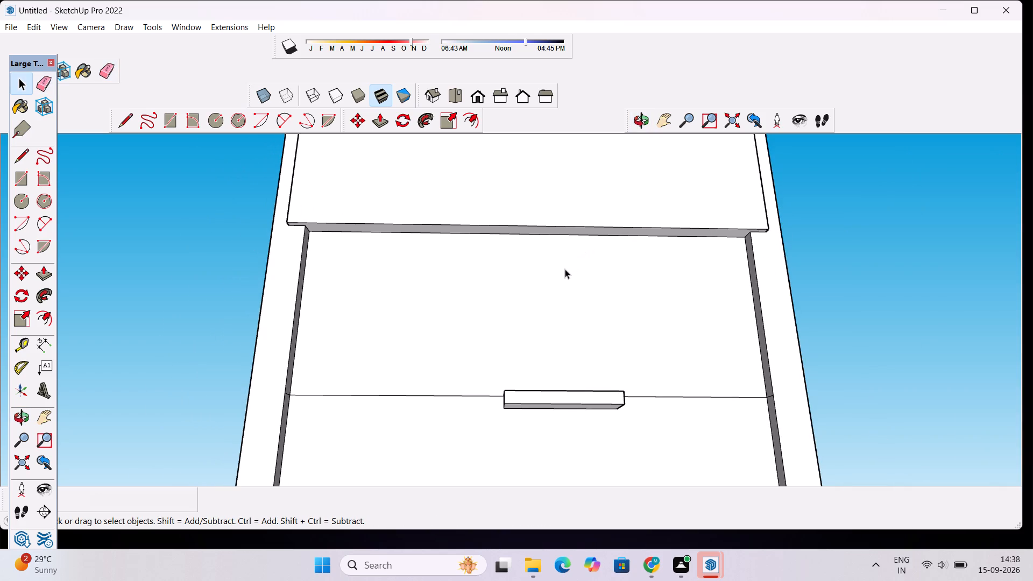
Examine the whole front elevation from below, straight on and above, including the roof's front edge.
left_click(645, 122)
left_click_drag(589, 186, 590, 209)
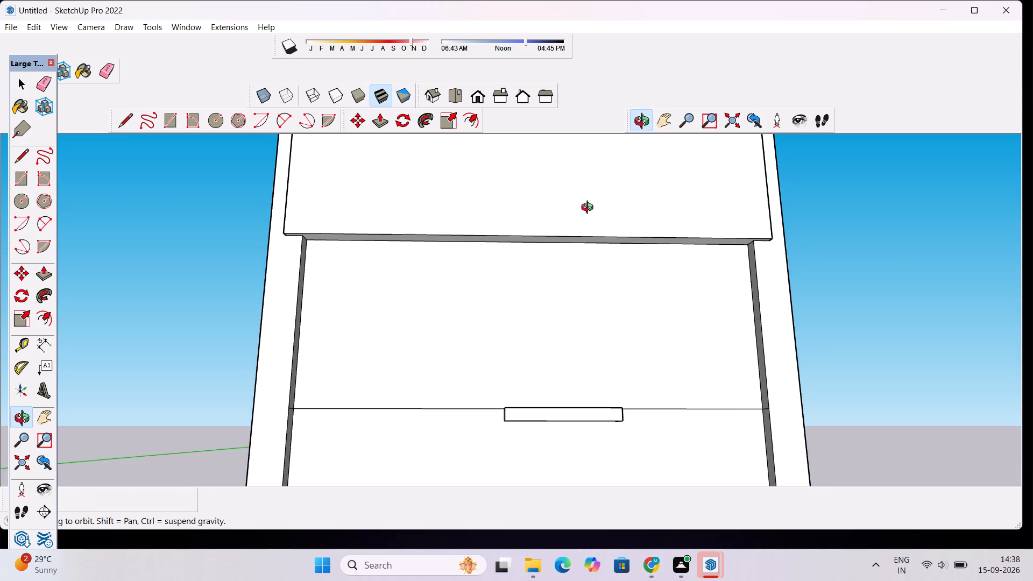
scroll(590, 209, "down", 5)
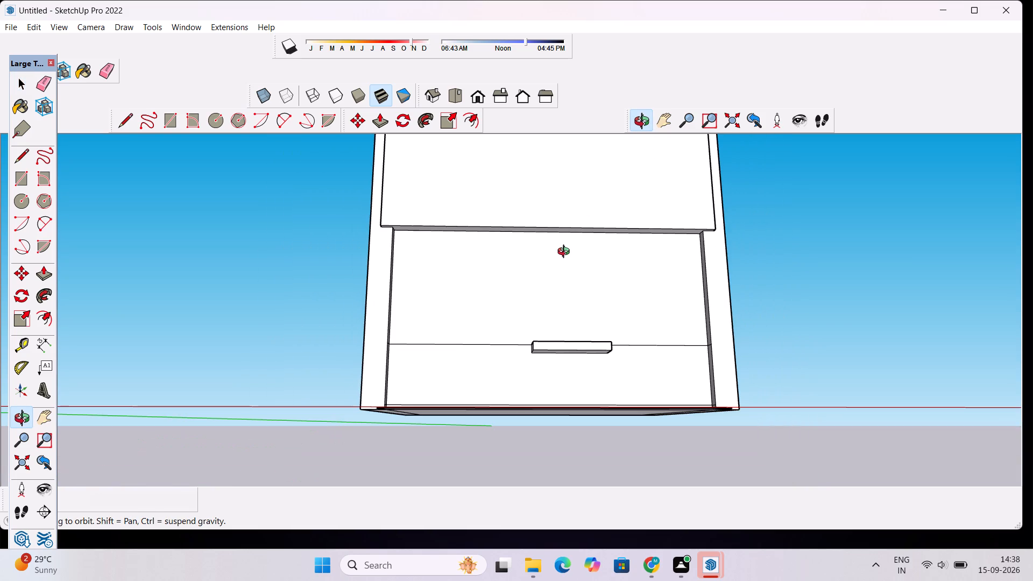
scroll(554, 260, "down", 1)
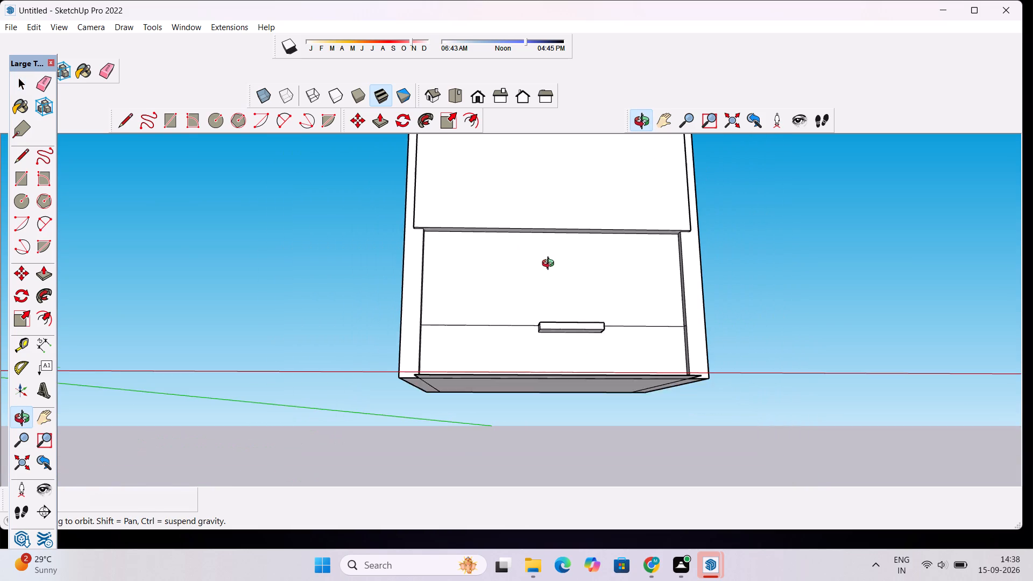
scroll(550, 265, "down", 1)
scroll(494, 218, "down", 1)
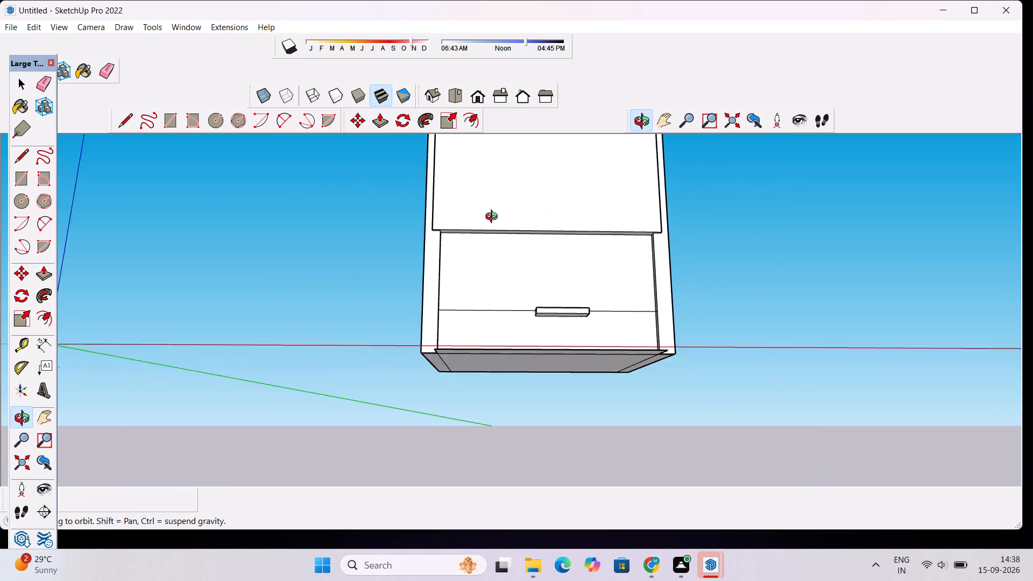
scroll(494, 218, "down", 5)
left_click(641, 118)
left_click_drag(571, 190, 584, 260)
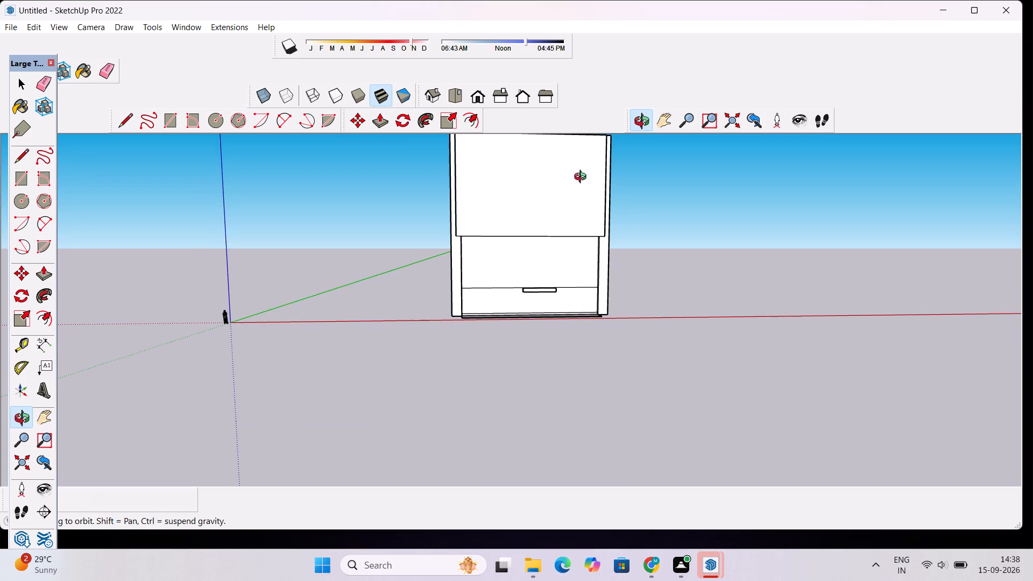
left_click_drag(503, 195, 516, 241, "shift")
scroll(500, 182, "up", 5, "shift")
scroll(492, 187, "up", 2)
scroll(490, 188, "down", 1)
left_click_drag(528, 211, 516, 229)
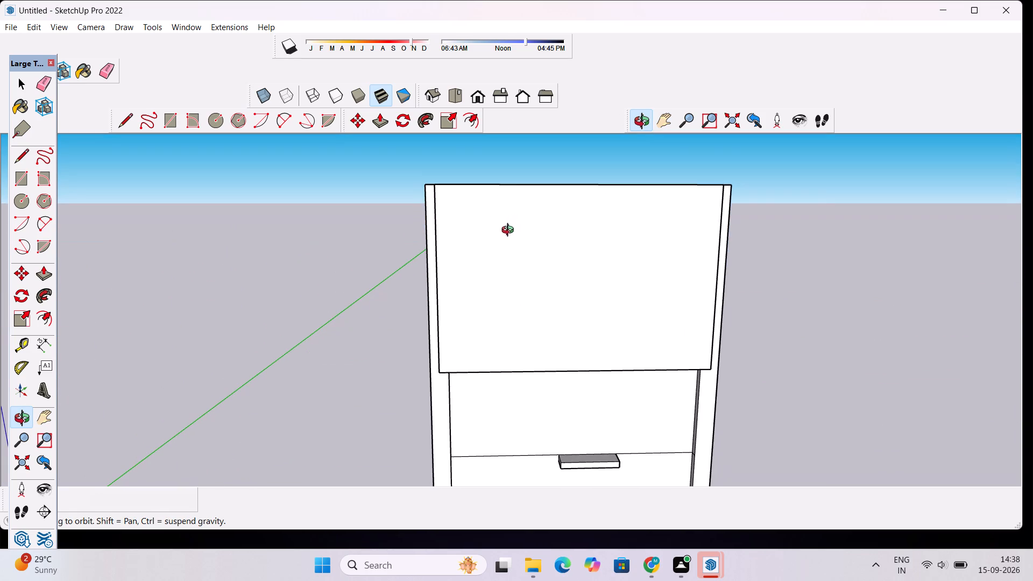
scroll(462, 217, "up", 3)
left_click_drag(478, 209, 458, 250)
scroll(464, 237, "down", 4)
left_click_drag(466, 228, 458, 252)
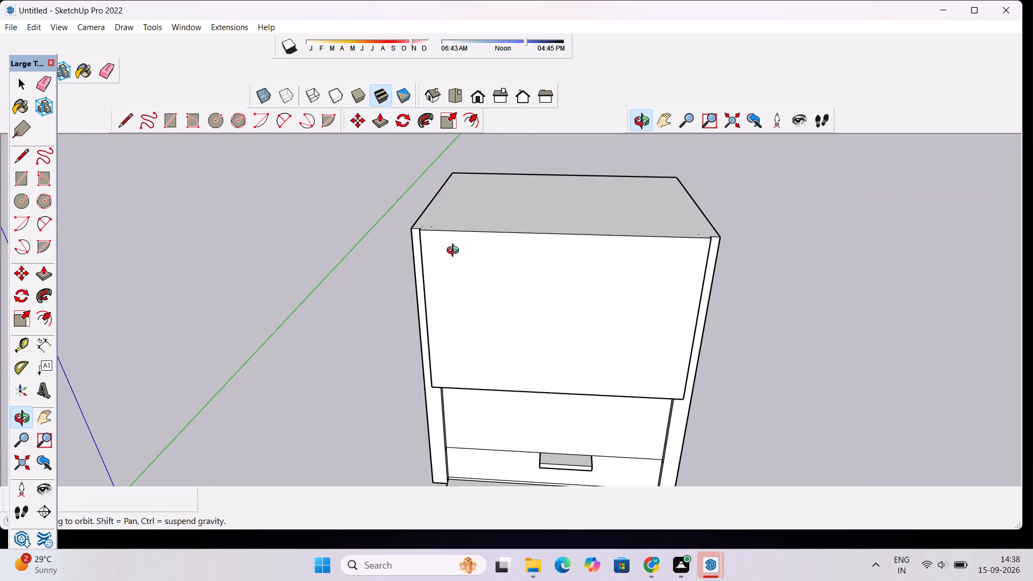
scroll(450, 247, "down", 4)
left_click_drag(450, 243, 429, 262, "shift")
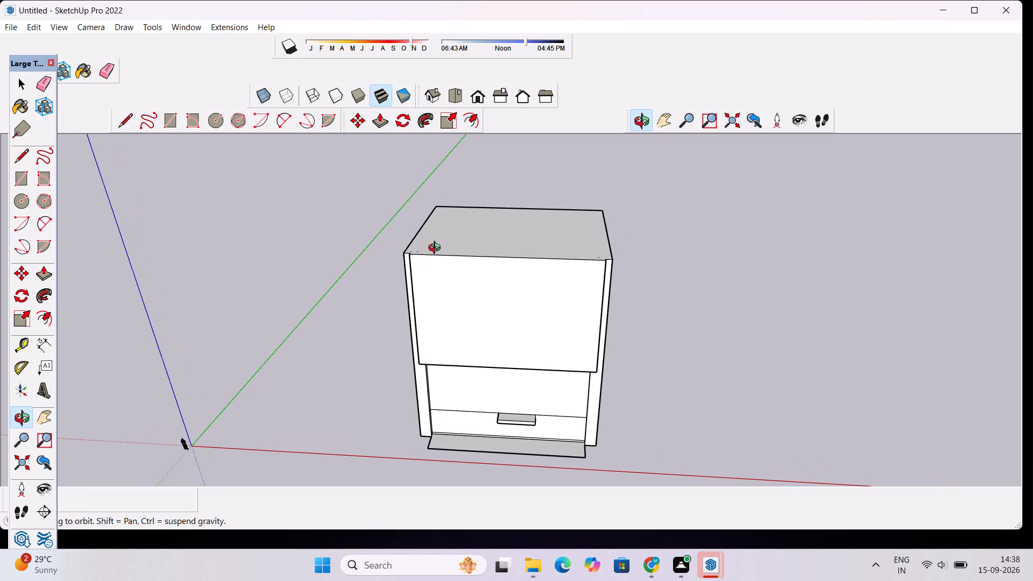
Draw a full-height rectangle about 50' by 24' 10" on the upper front face, starting at its top-left corner.
key("r")
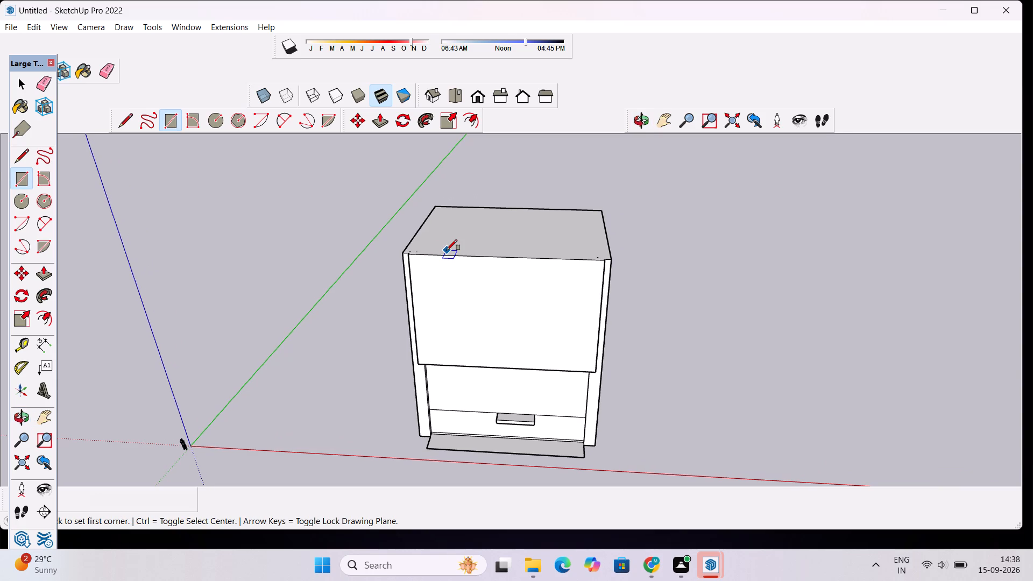
scroll(415, 267, "up", 7)
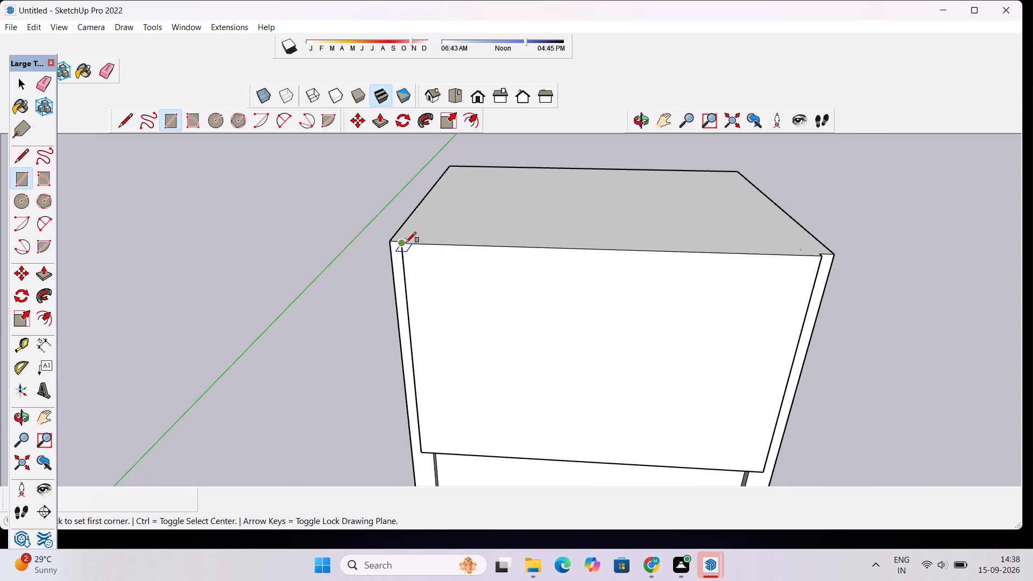
scroll(401, 245, "up", 4)
left_click(401, 245)
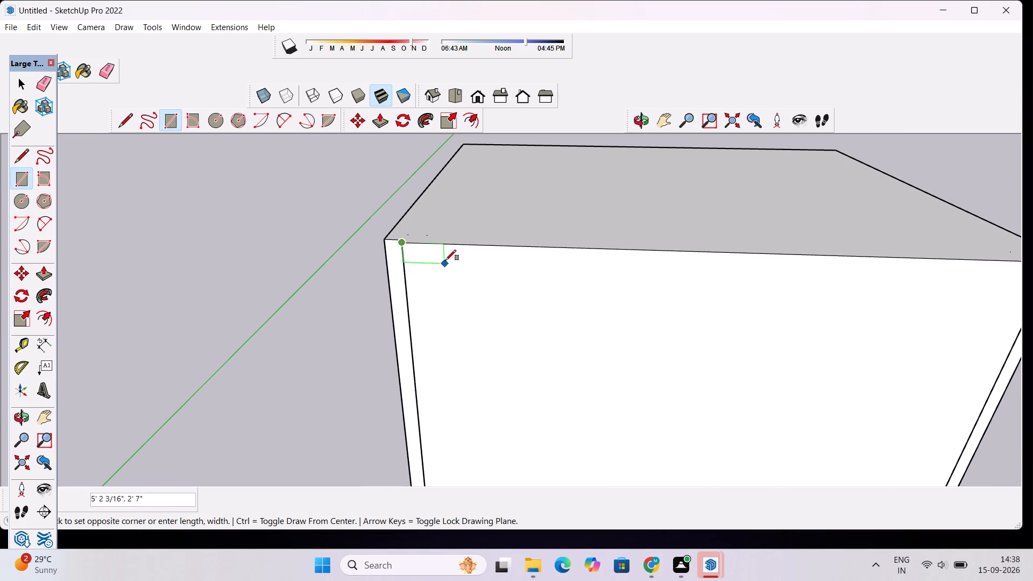
scroll(445, 260, "down", 10)
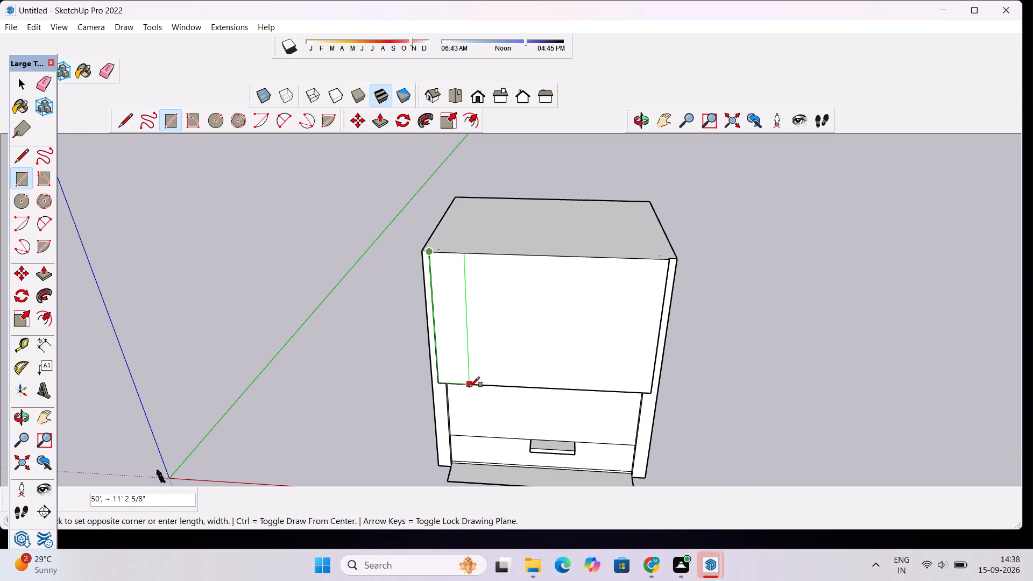
scroll(482, 391, "up", 4)
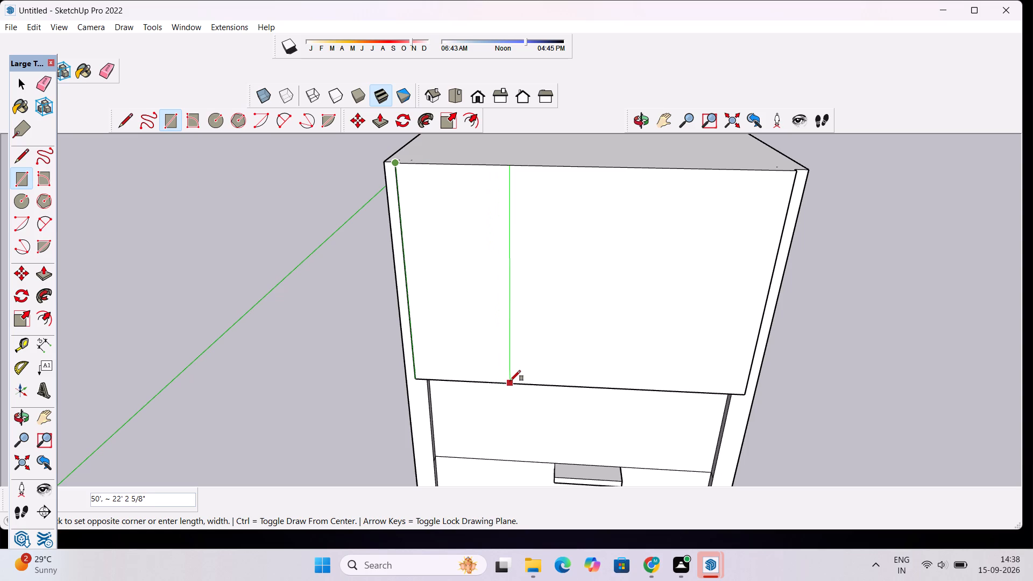
left_click(521, 380)
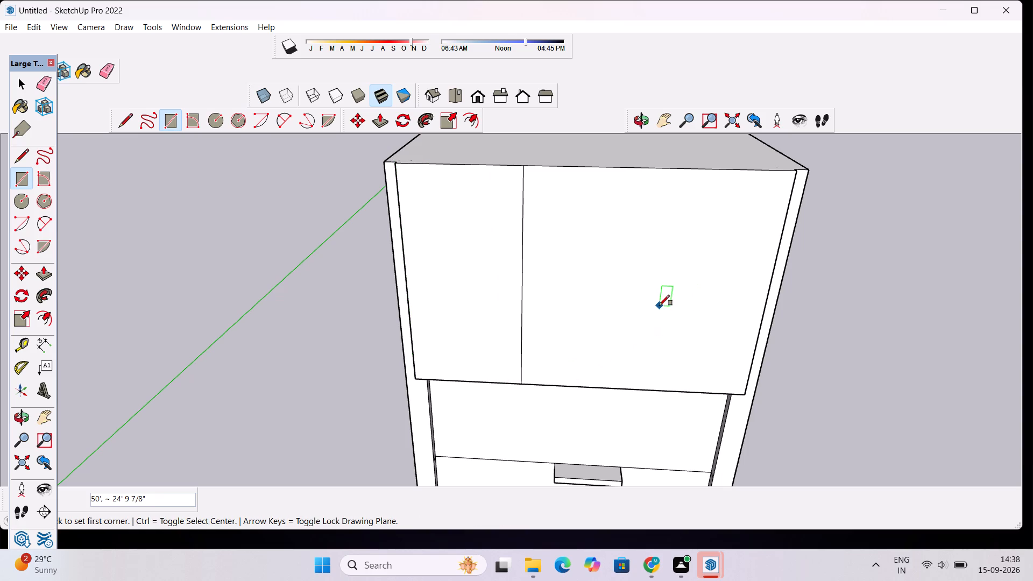
Copy the left rectangular panel across the upper front face so that it ends at the face's right edge.
key("space")
double_click(483, 268)
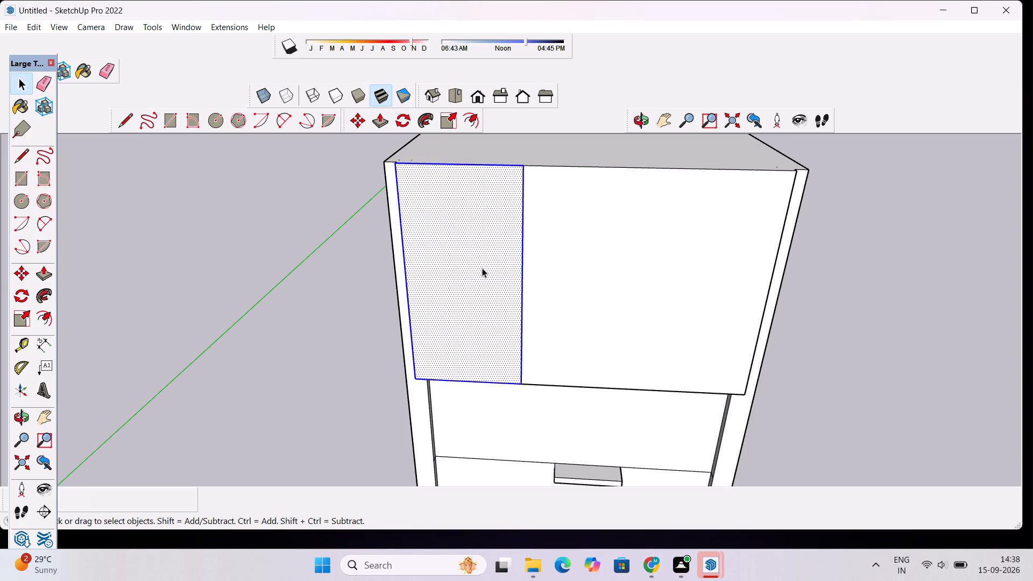
key("m")
left_click(522, 166, "ctrl")
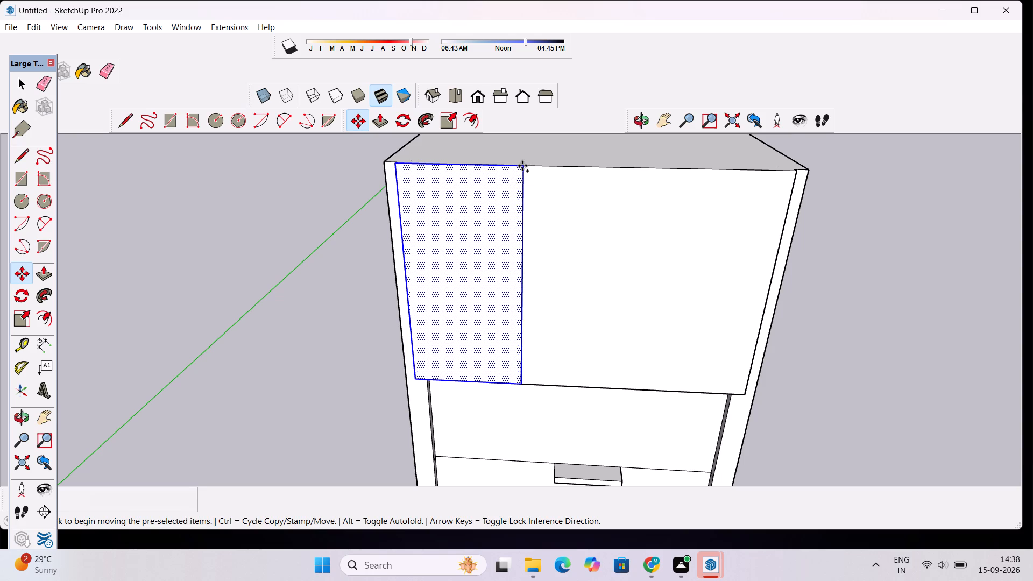
left_click(795, 174)
key("space")
Offset the right panel's outline inward by about 3' 2 3/8" on the upper front face.
scroll(519, 261, "down", 3)
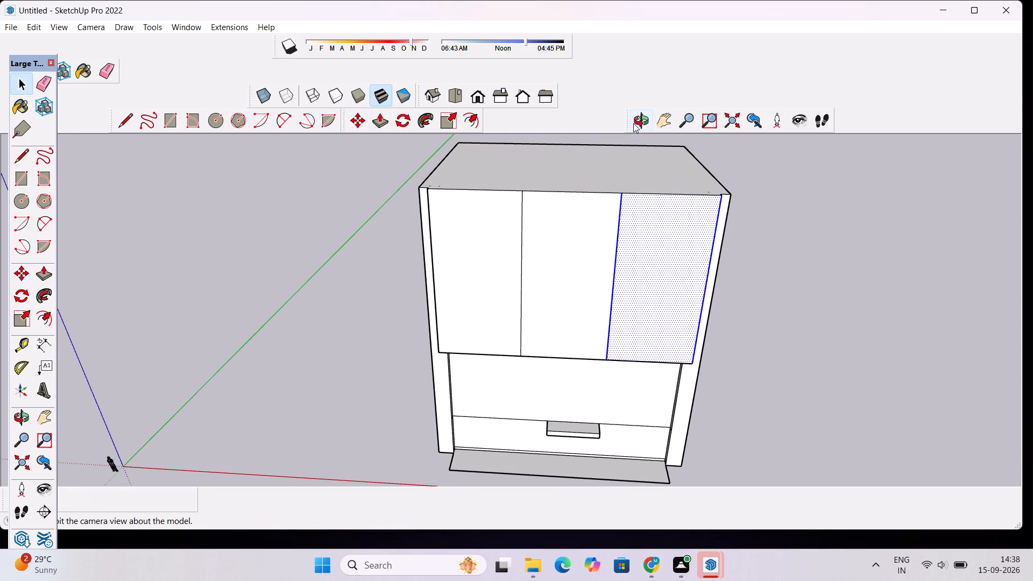
left_click(633, 123)
left_click_drag(519, 297, 559, 275)
scroll(537, 273, "down", 1)
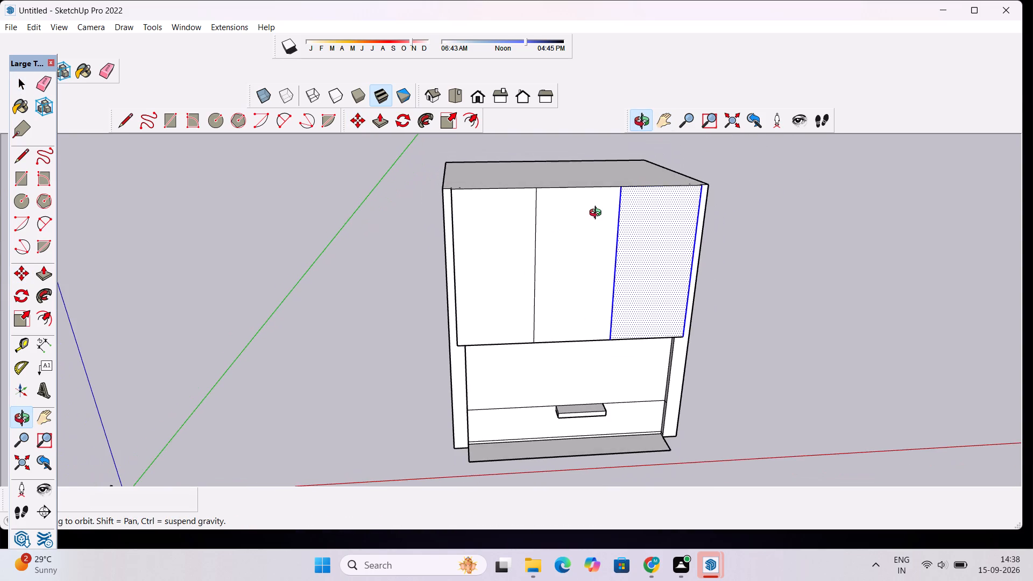
scroll(598, 214, "up", 3)
scroll(574, 260, "down", 3)
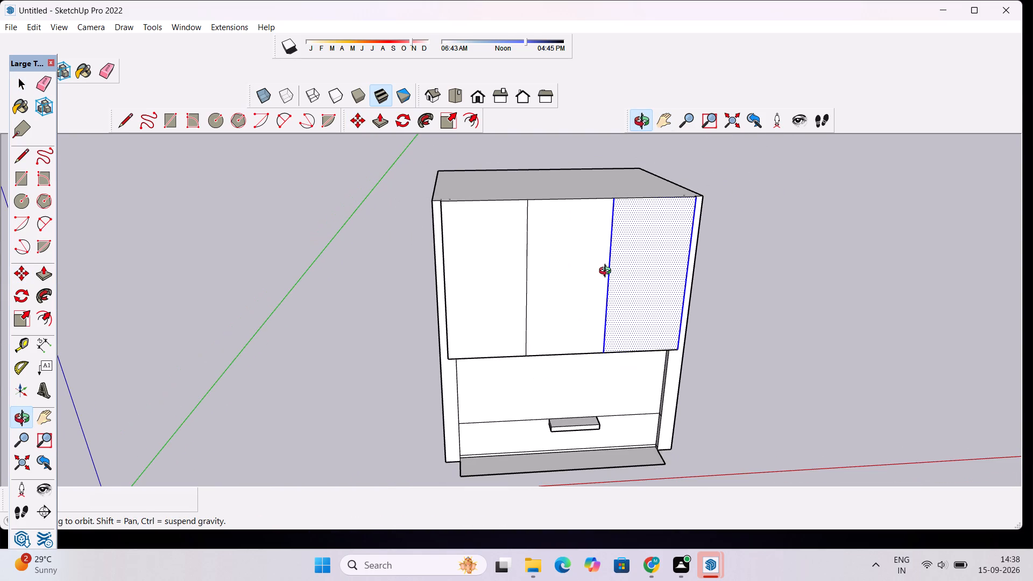
left_click_drag(607, 272, 521, 274, "shift")
left_click_drag(537, 358, 526, 316)
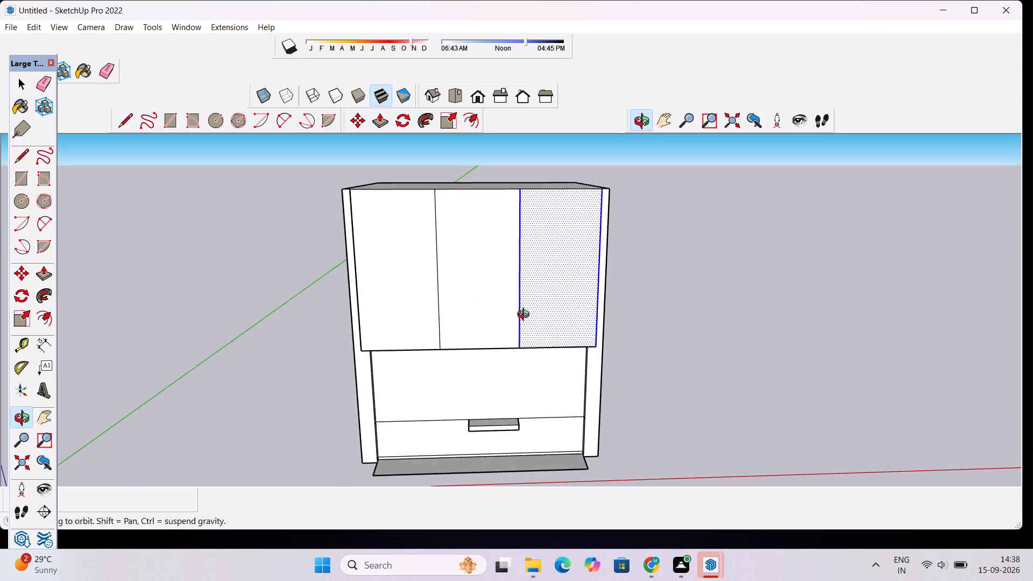
left_click_drag(526, 316, 525, 310)
key("space")
type("of")
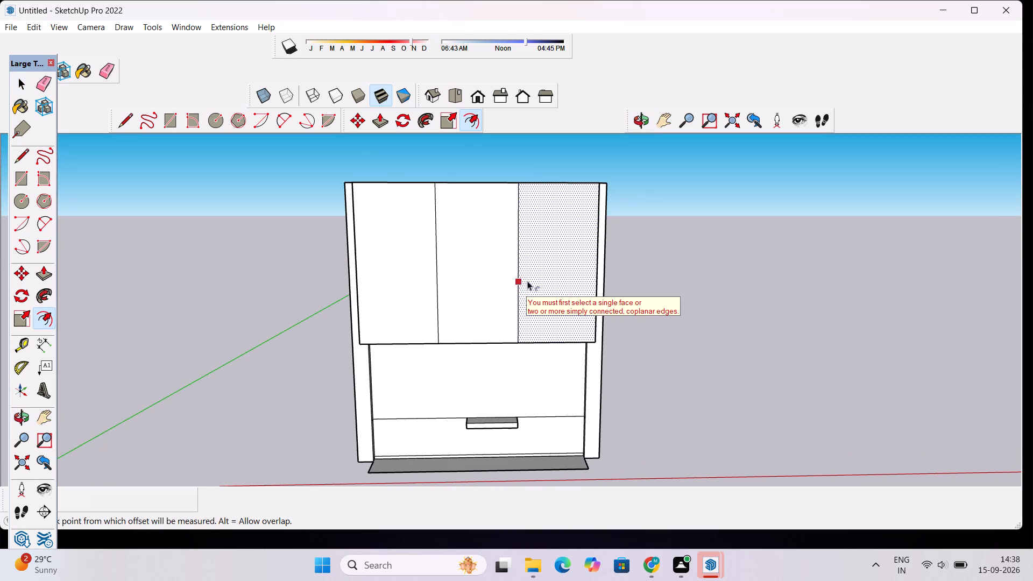
left_click(555, 199)
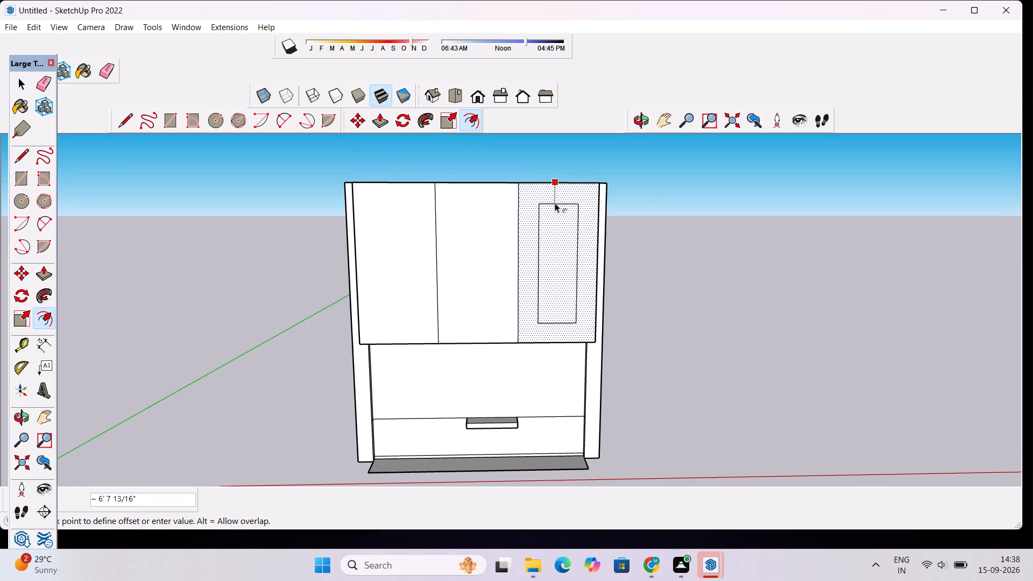
scroll(555, 198, "up", 2)
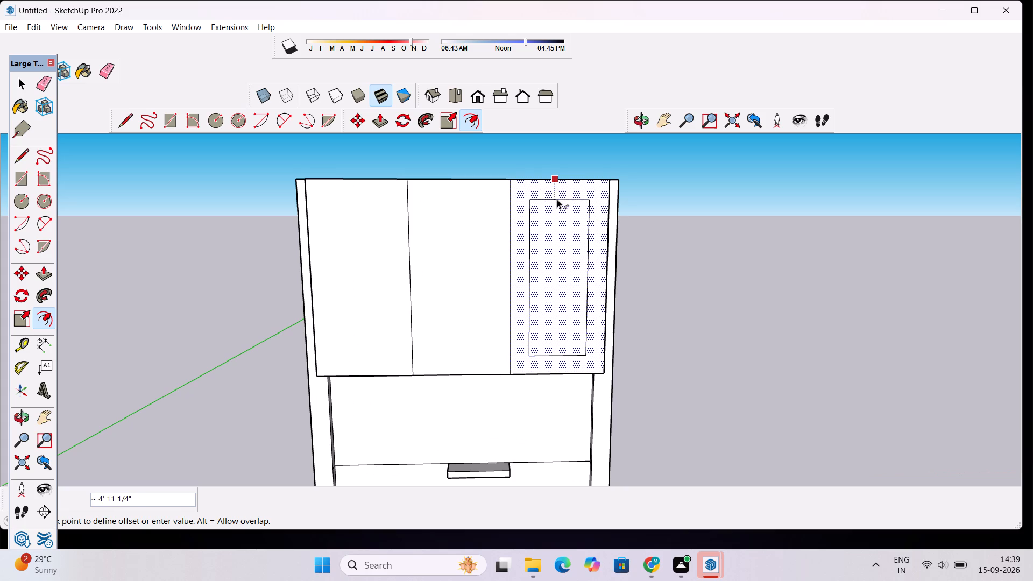
scroll(537, 211, "up", 1)
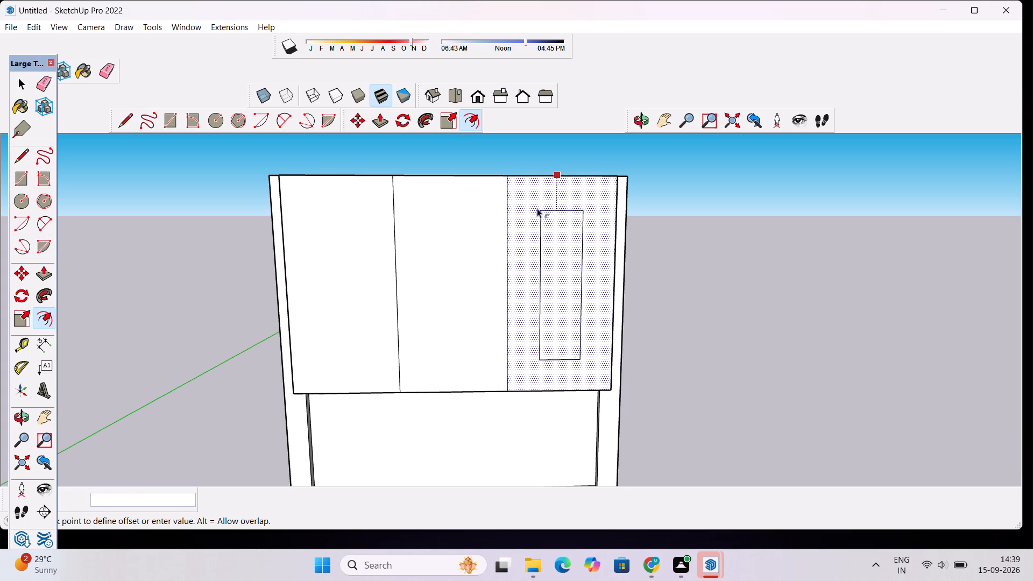
left_click(543, 190)
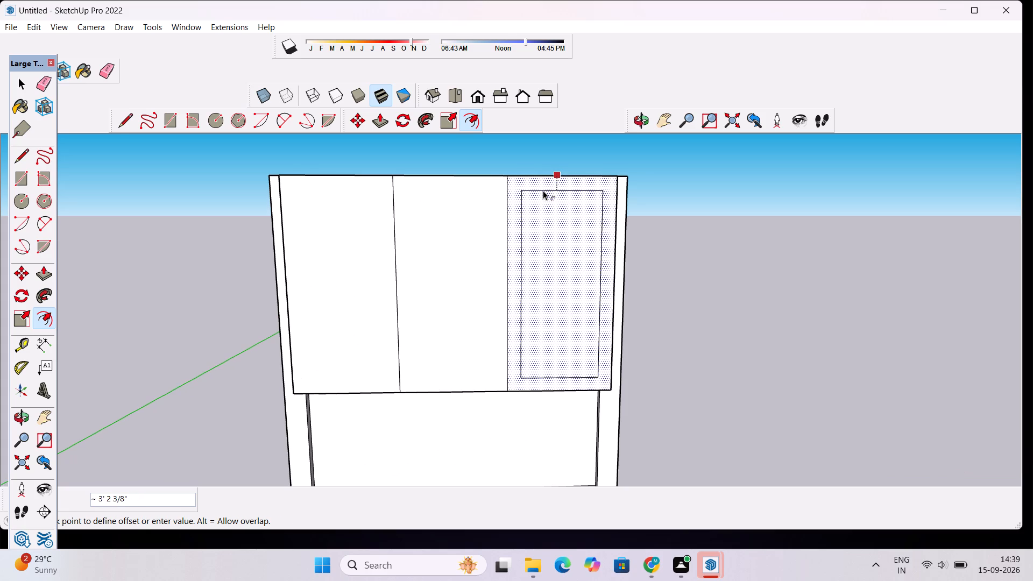
Offset the left panel's outline inward, matching the inset of the right panel's inner frame.
key("space")
type("of")
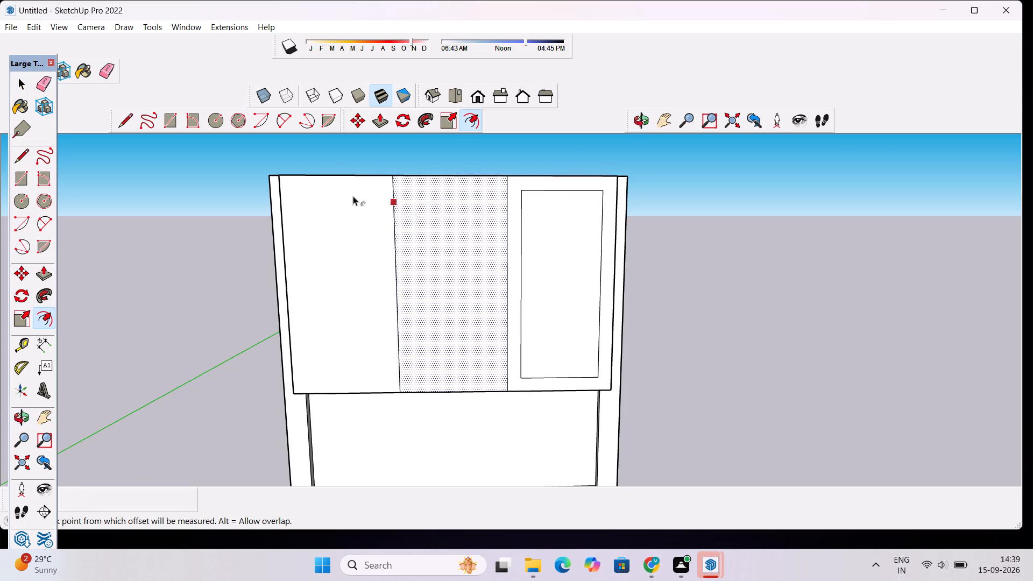
left_click(336, 185)
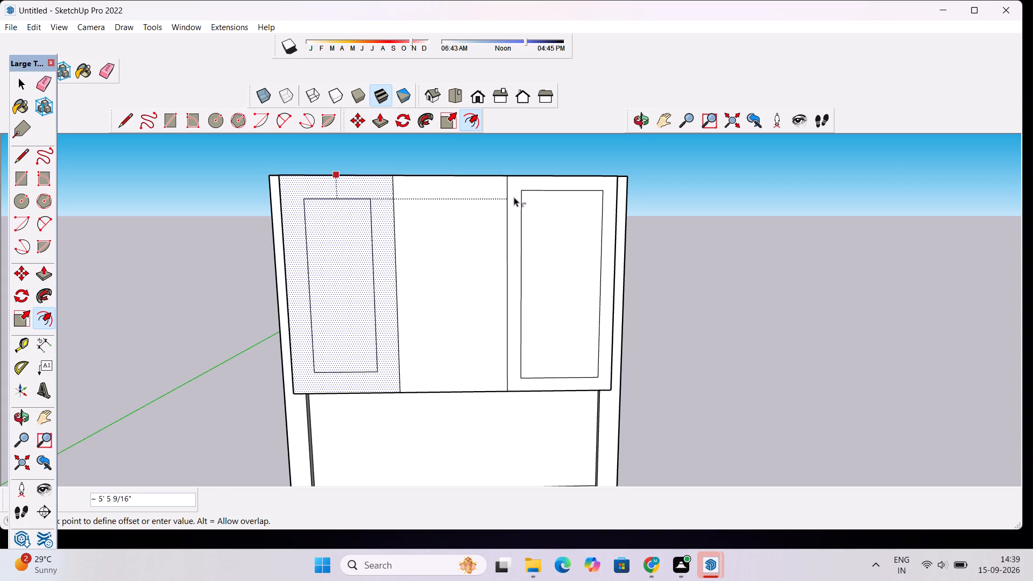
left_click(522, 195)
key("space")
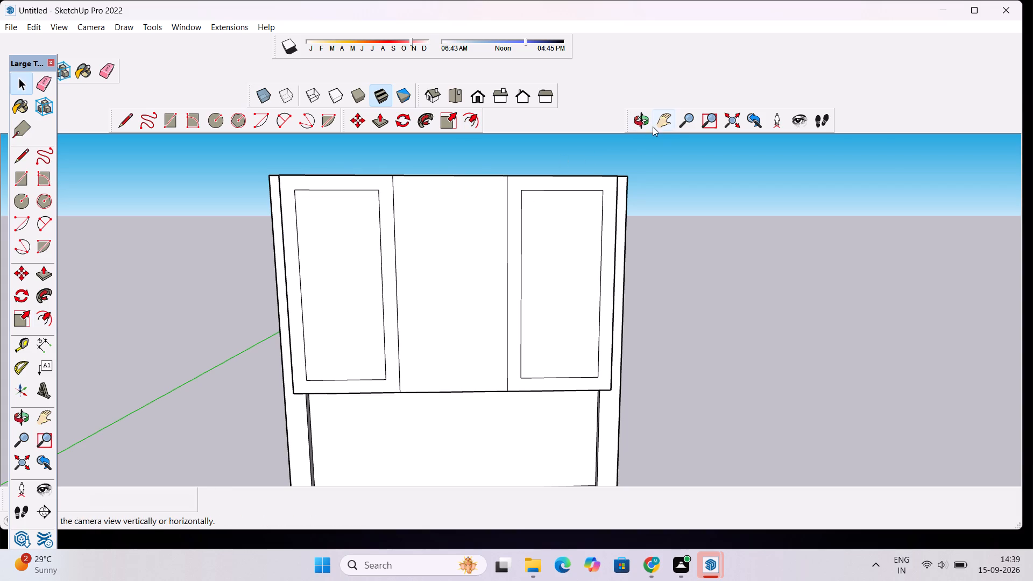
Place two vertical guides in the middle panel, each 5' inward from its left and right dividing edges.
left_click(628, 124)
left_click(635, 118)
left_click_drag(489, 201, 486, 251)
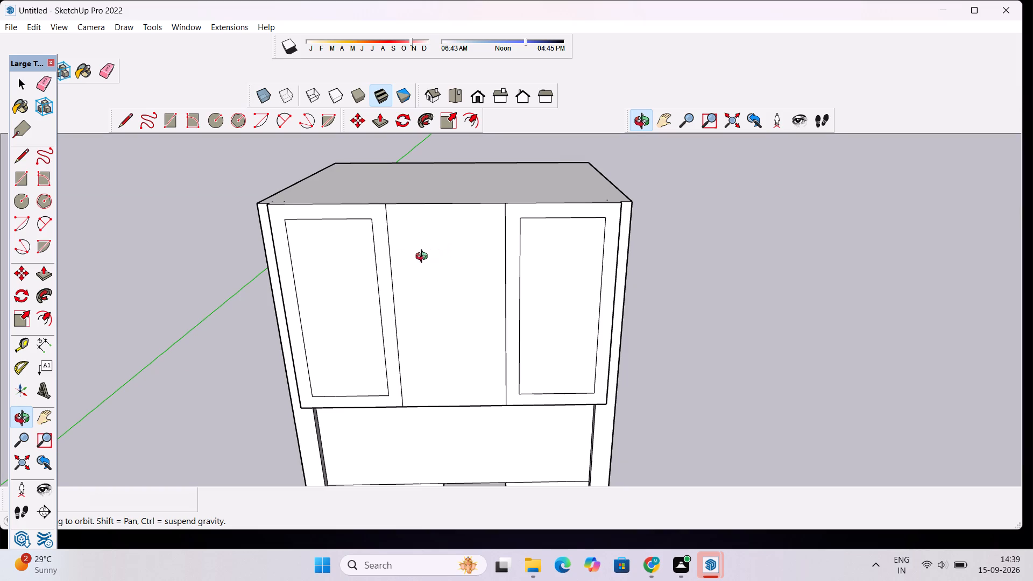
left_click_drag(436, 266, 438, 259)
scroll(404, 212, "up", 4)
left_click_drag(394, 235, 402, 219)
scroll(403, 215, "up", 4)
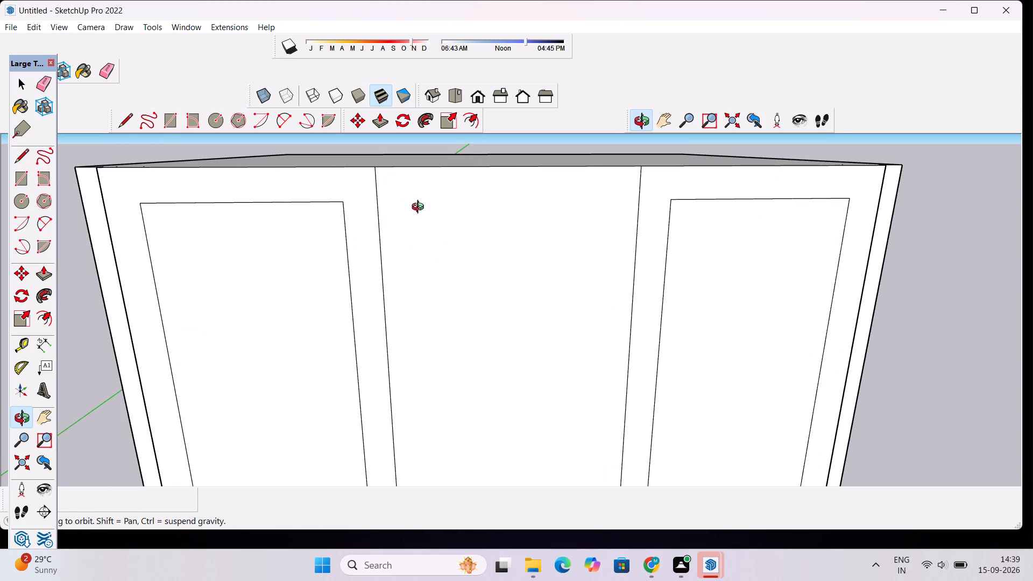
key("r")
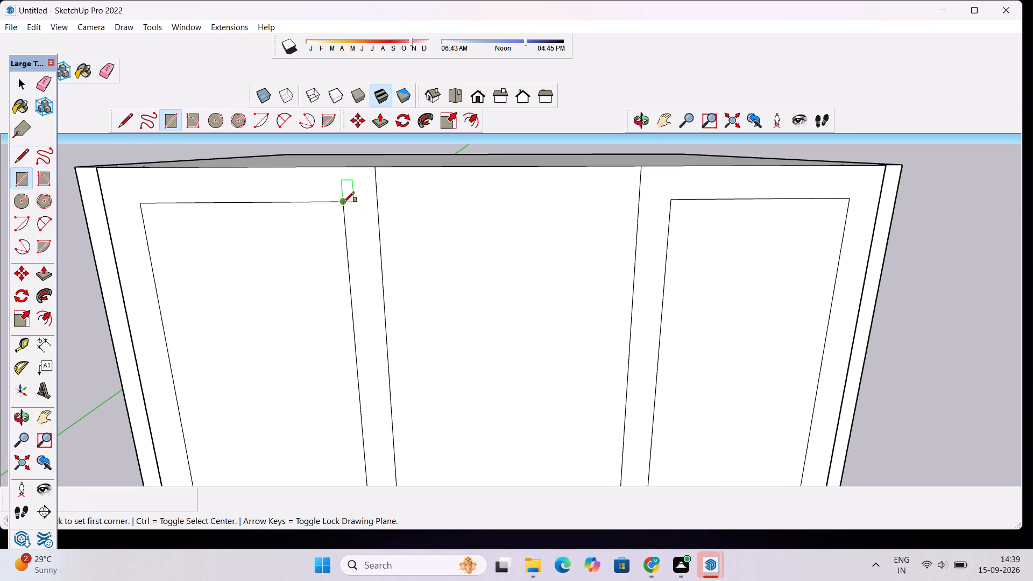
key("space")
type("t")
scroll(391, 229, "down", 6)
left_click(384, 245)
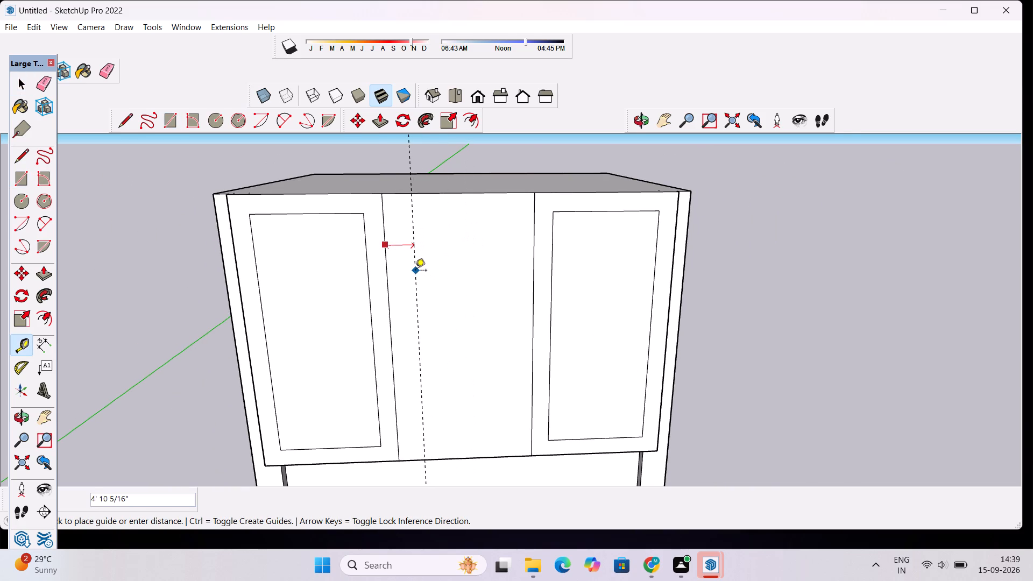
type("5'")
key("Return")
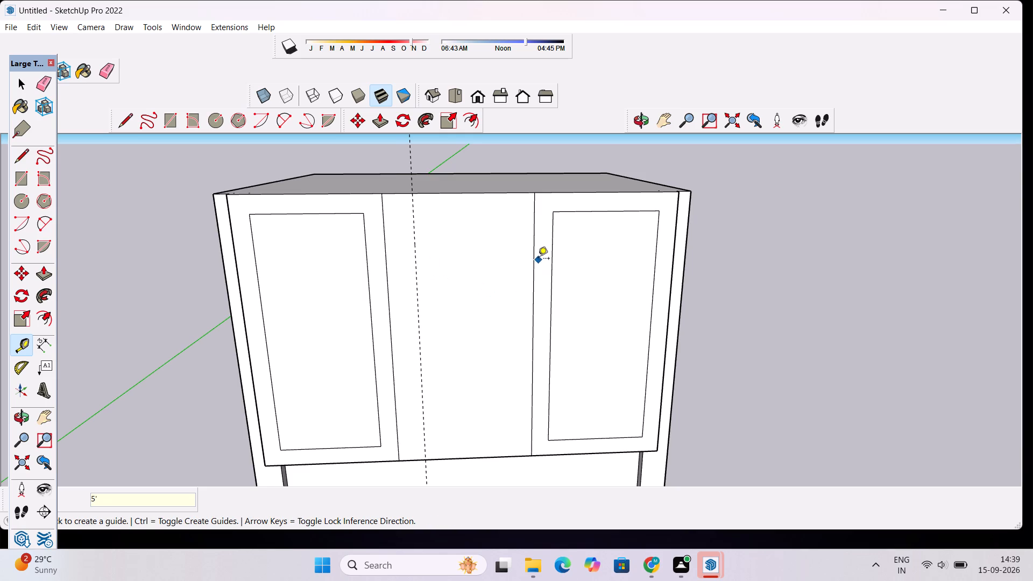
left_click(534, 256)
type("5'")
key("Return")
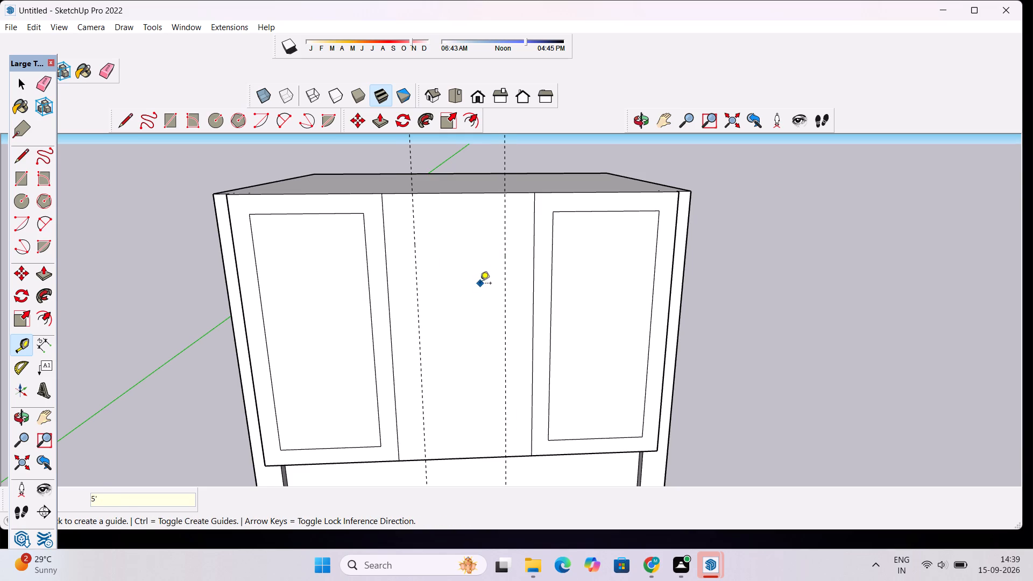
Place horizontal guides about 3' 2 3/8" inside the upper front's top and bottom edges, aligned with the side panels' inner frames.
scroll(457, 196, "up", 2)
left_click(458, 192)
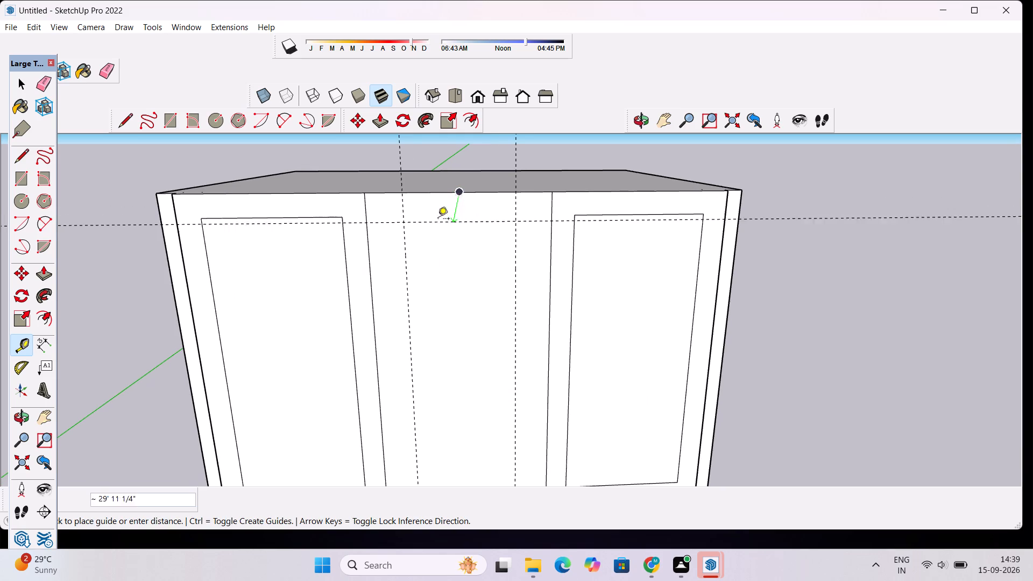
left_click(346, 216)
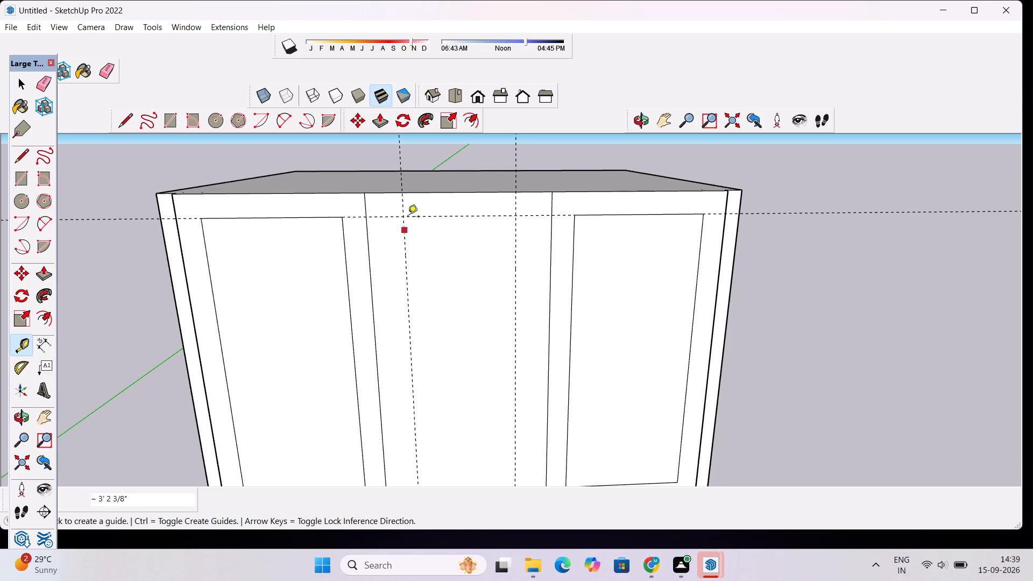
scroll(416, 190, "down", 6)
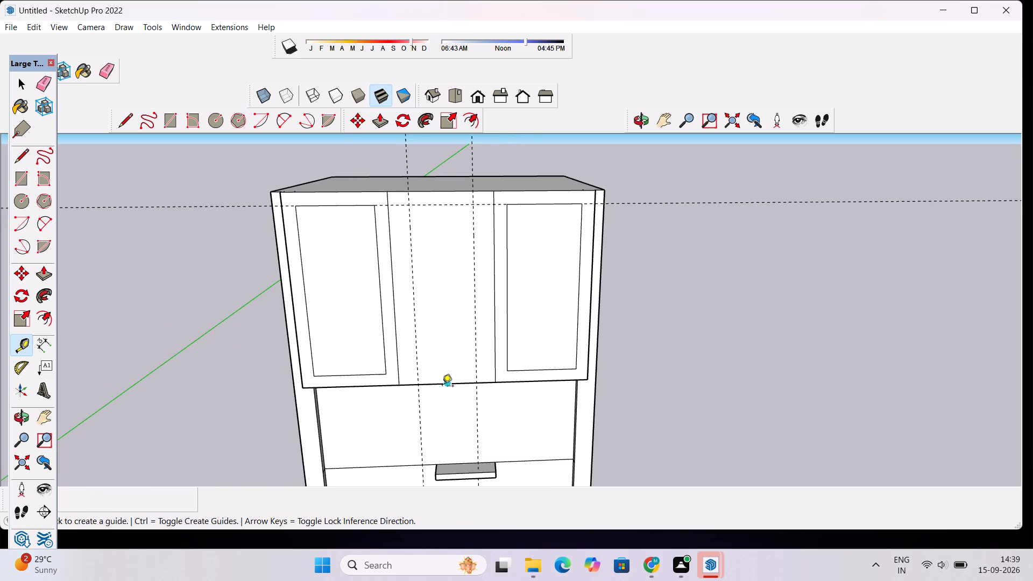
scroll(442, 387, "up", 2)
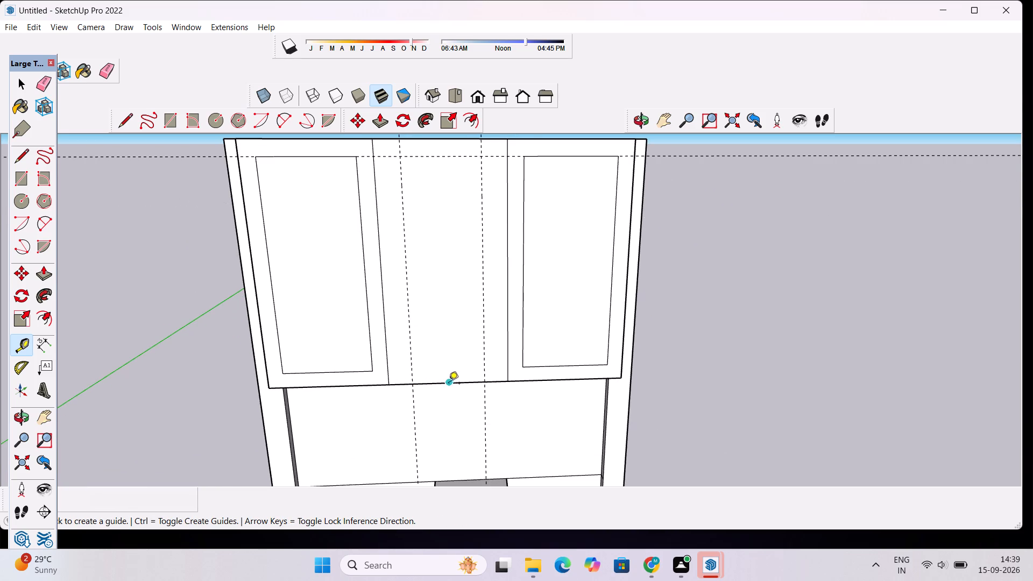
left_click(449, 385)
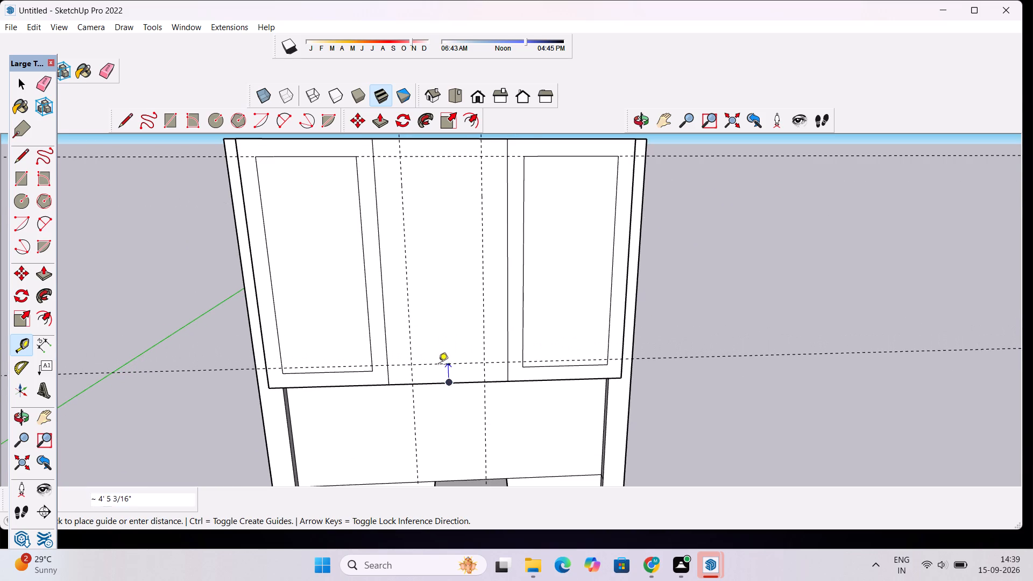
scroll(438, 366, "up", 1)
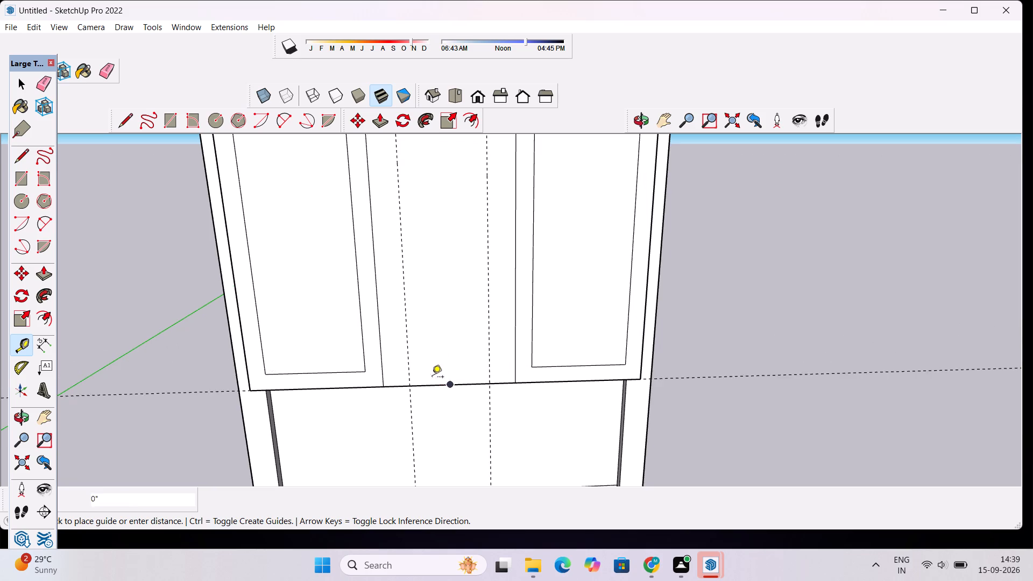
left_click(369, 369)
Place a horizontal guide 16' above the lower horizontal guide across the upper front.
left_click(467, 369)
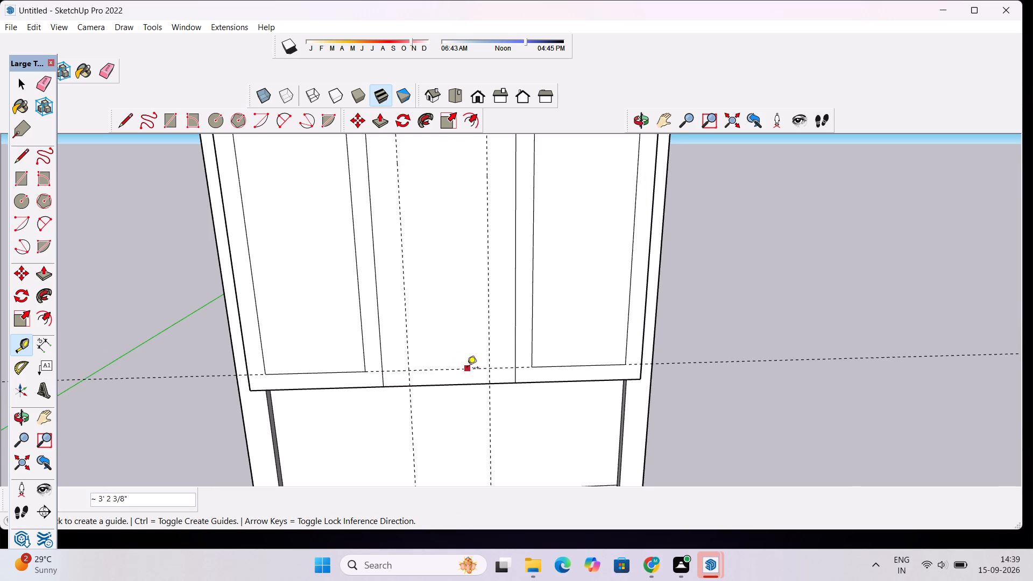
scroll(467, 369, "down", 2)
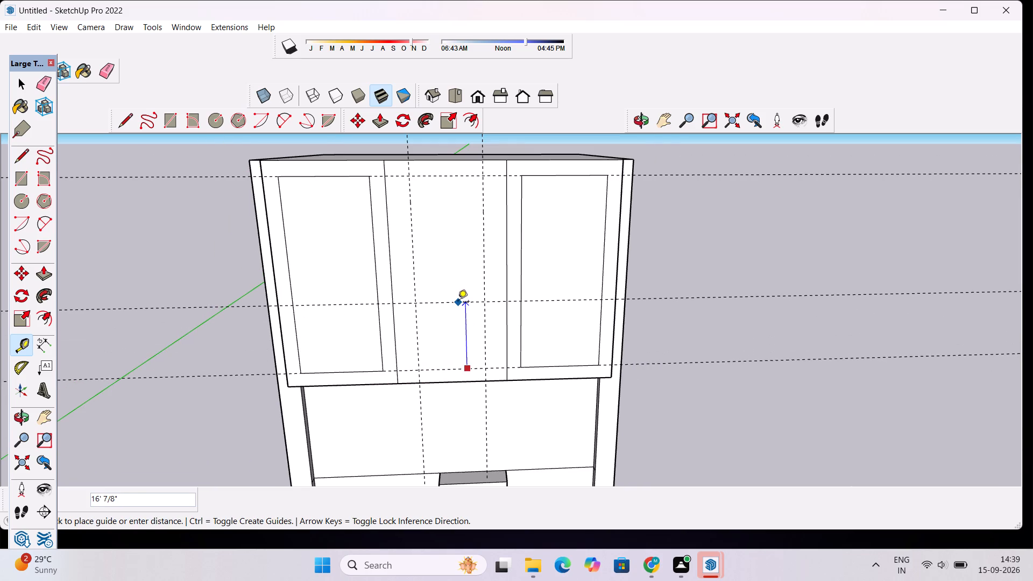
type("16'")
key("Return")
Place another horizontal guide about 7' 8 1/2" above the 16' guide on the upper front.
scroll(444, 315, "up", 1)
left_click(437, 303)
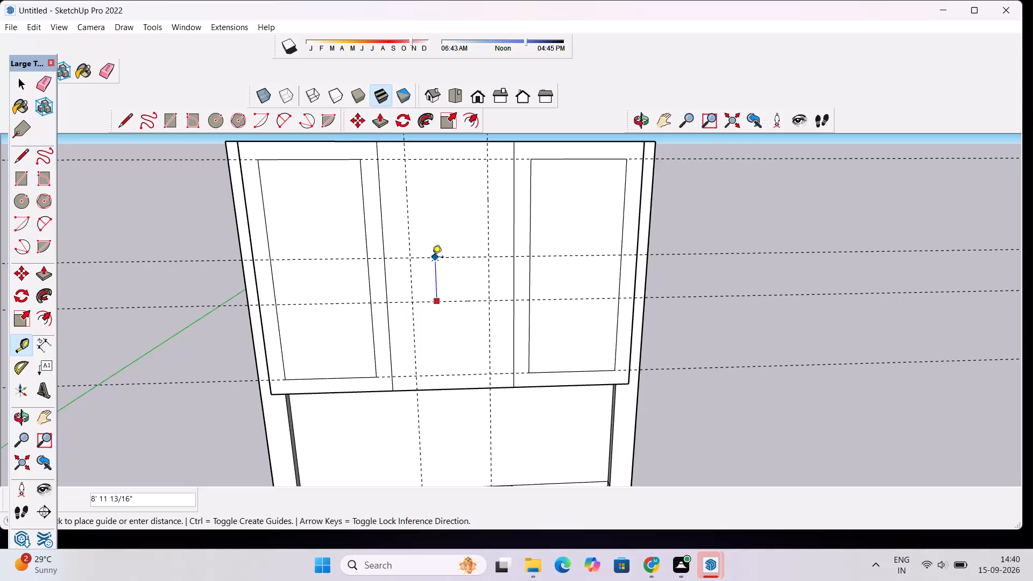
left_click(430, 264)
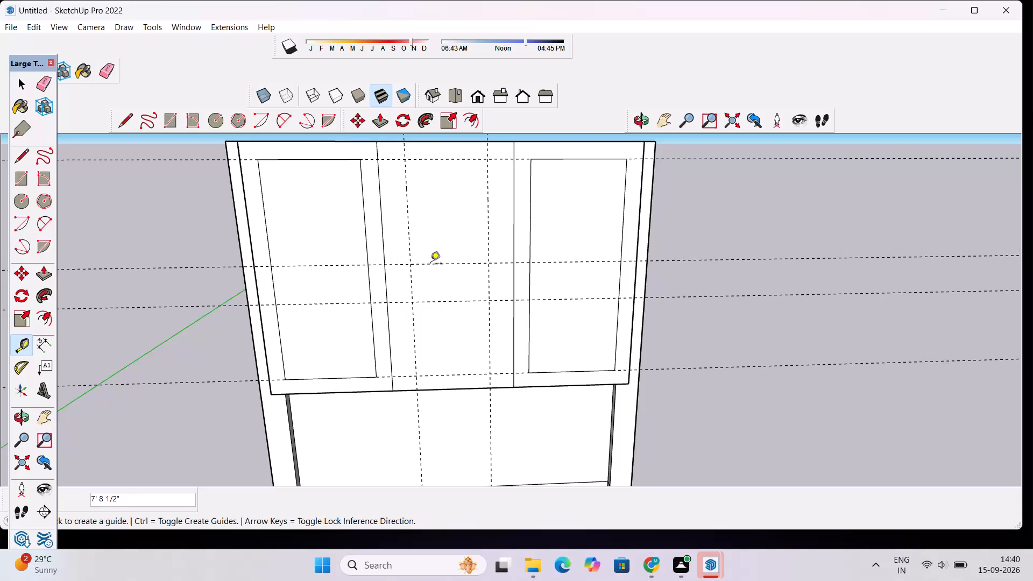
Draw a rectangle about 15' 4" by 23' 1" in the middle panel, from the top edge down to the uppermost mid-height guide.
key("space")
type("r")
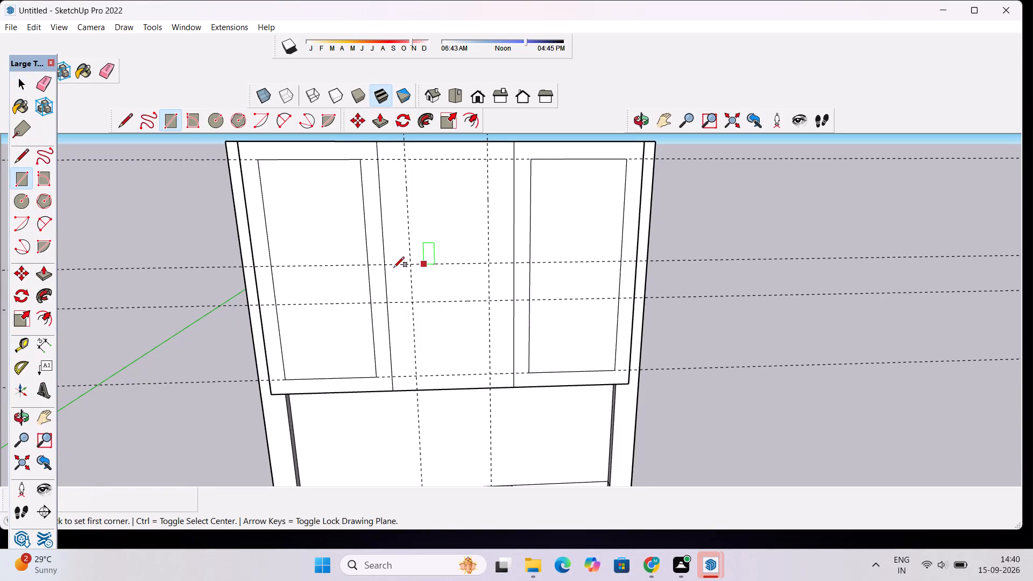
scroll(419, 258, "down", 1)
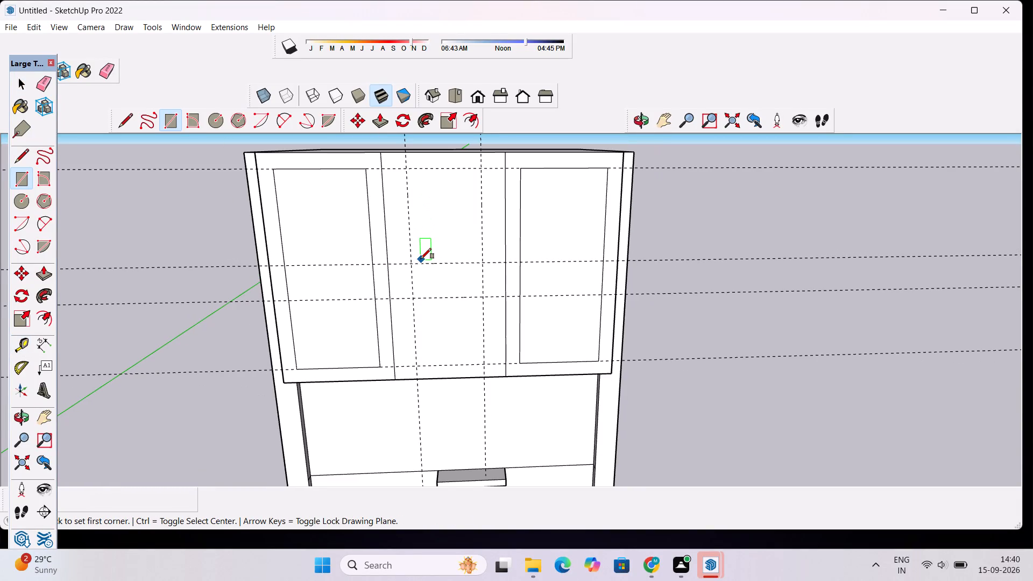
scroll(422, 252, "down", 4)
scroll(406, 186, "up", 4)
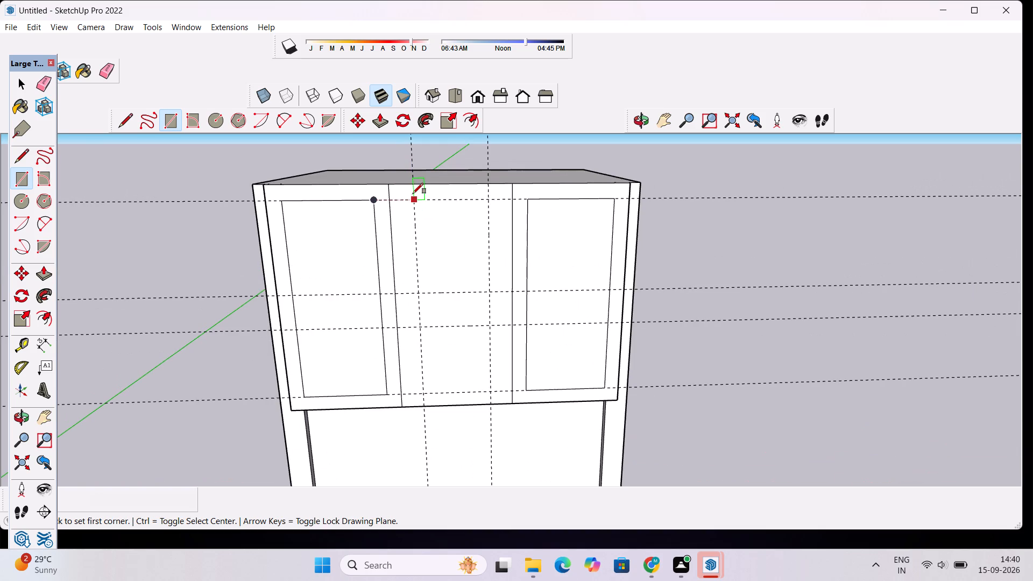
scroll(355, 208, "down", 3)
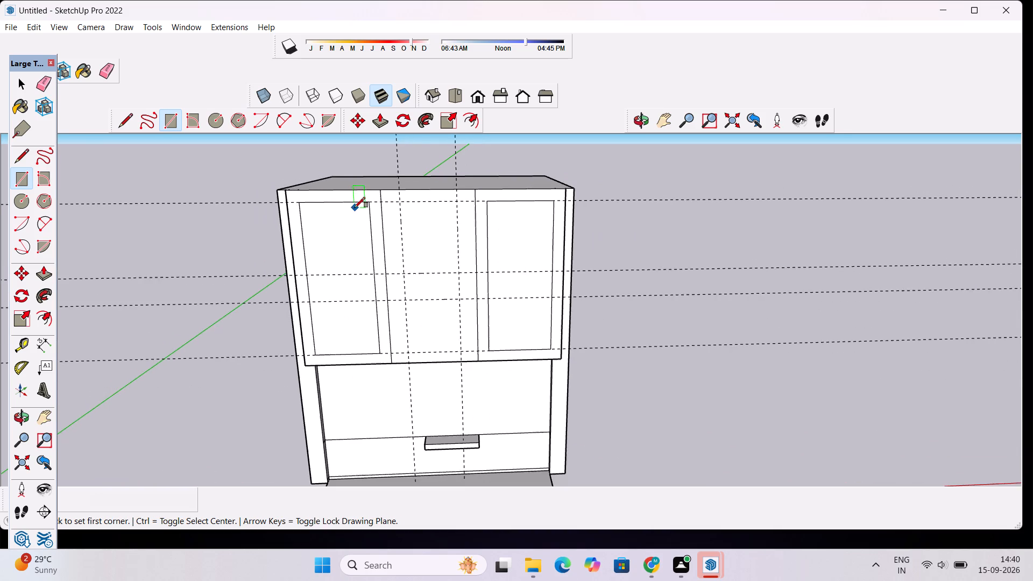
scroll(453, 197, "up", 4)
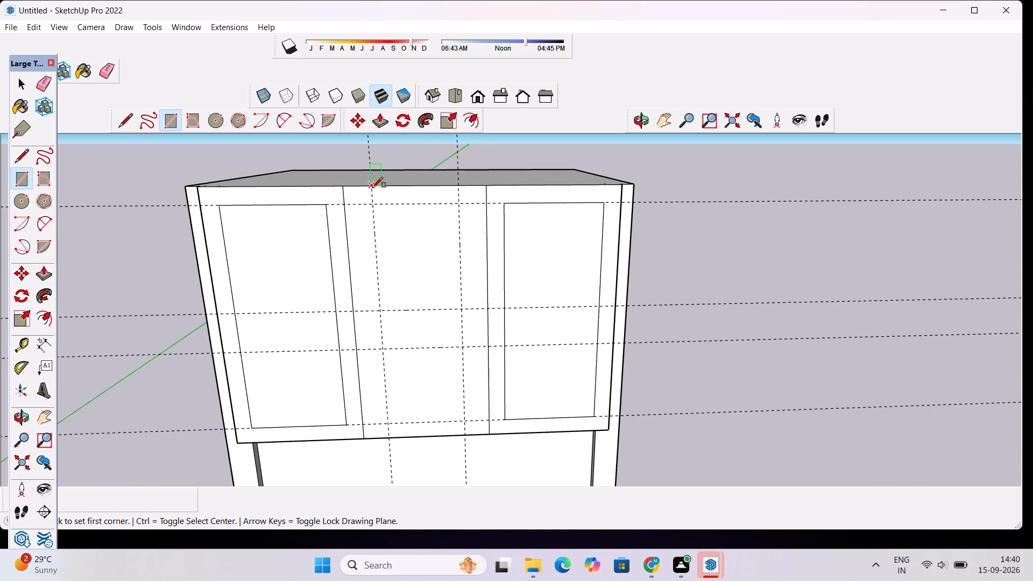
left_click(372, 188)
left_click(464, 311)
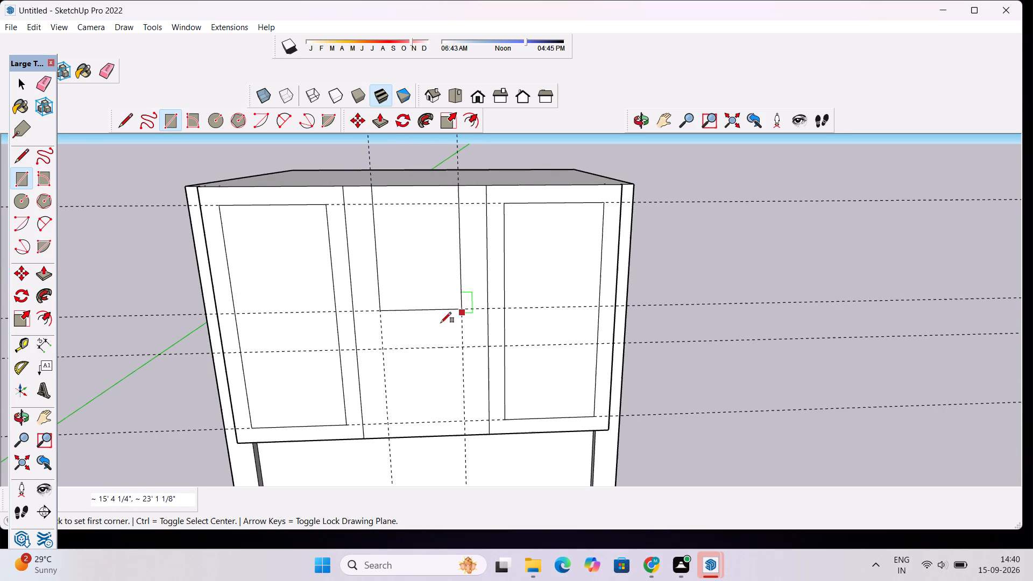
Draw a 16' high rectangle between the middle panel's vertical guides, spanning the two lowest horizontal guides.
left_click(385, 348)
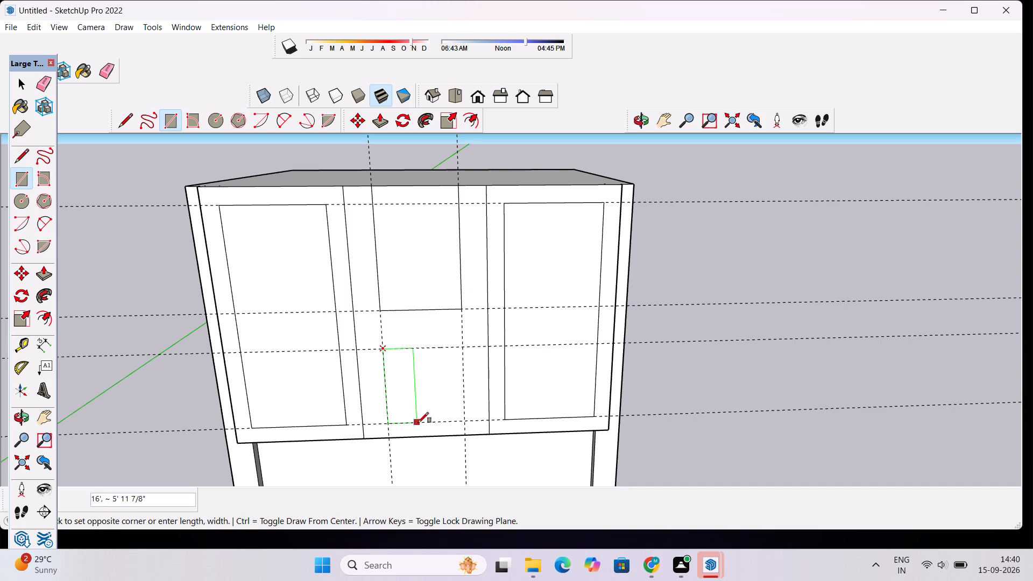
left_click(468, 422)
key("space")
Erase all the vertical and horizontal guides around the upper front.
scroll(378, 388, "down", 4)
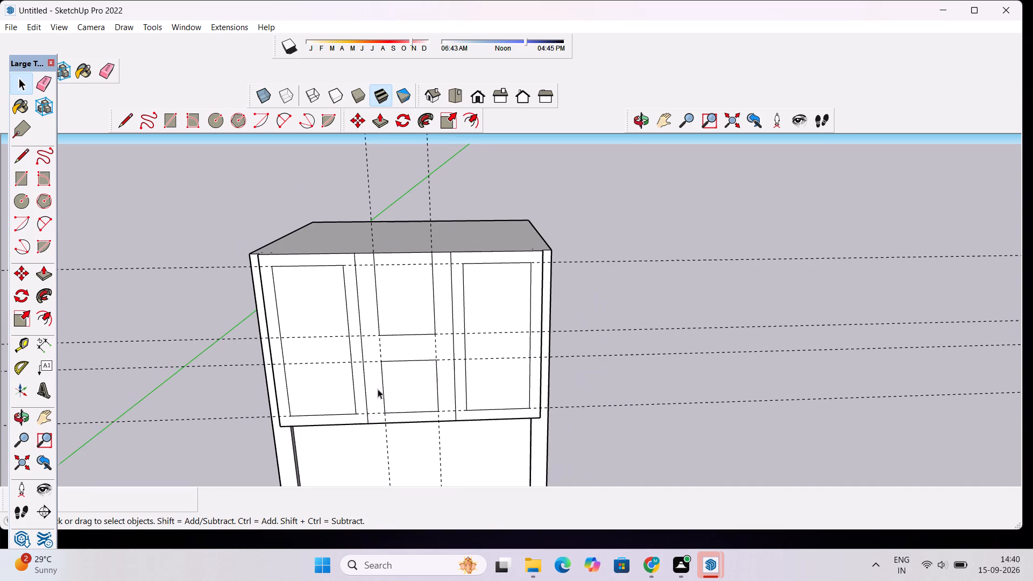
key("e")
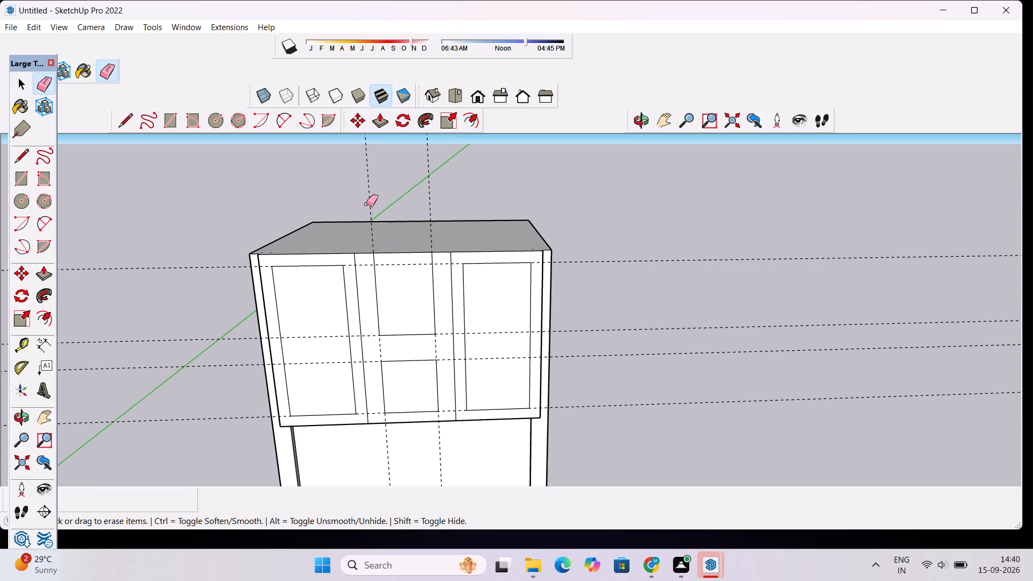
left_click_drag(356, 173, 416, 164)
left_click(430, 157)
left_click_drag(182, 242, 194, 335)
left_click_drag(194, 335, 194, 336)
scroll(189, 186, "down", 5)
scroll(364, 188, "up", 4)
left_click_drag(338, 161, 337, 162)
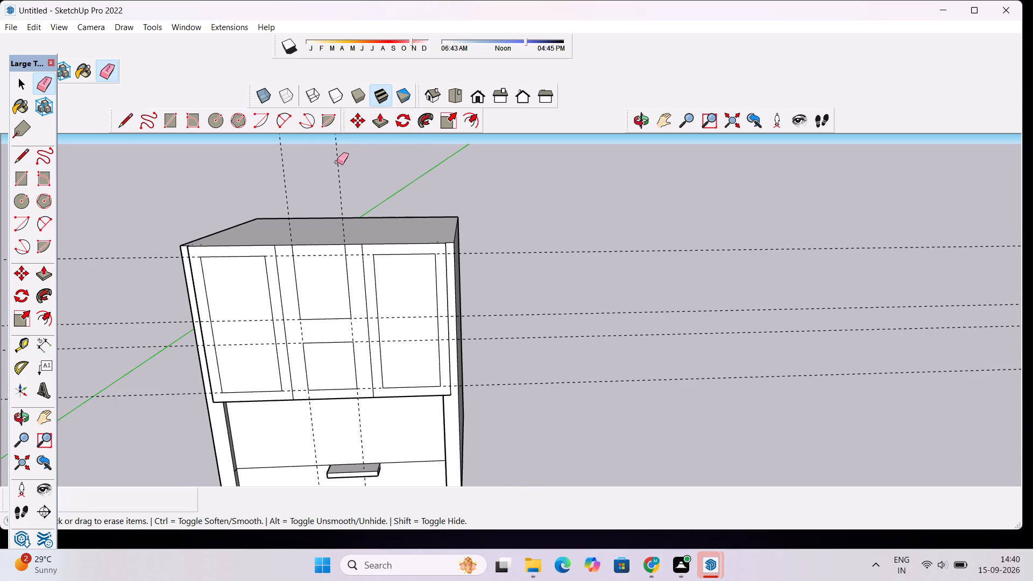
left_click_drag(337, 162, 331, 175)
left_click_drag(295, 178, 271, 173)
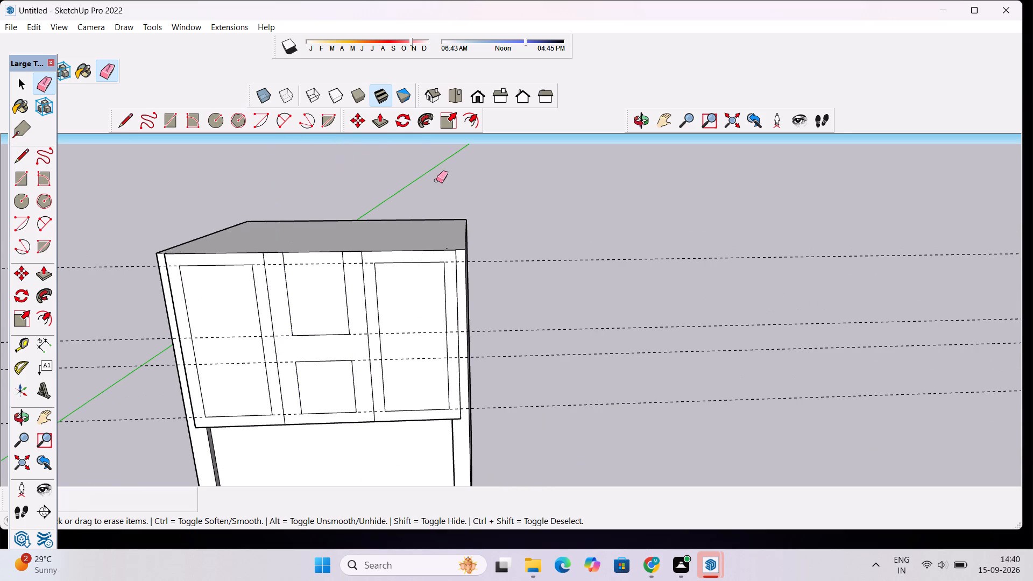
scroll(436, 180, "down", 5)
left_click_drag(515, 211, 523, 337)
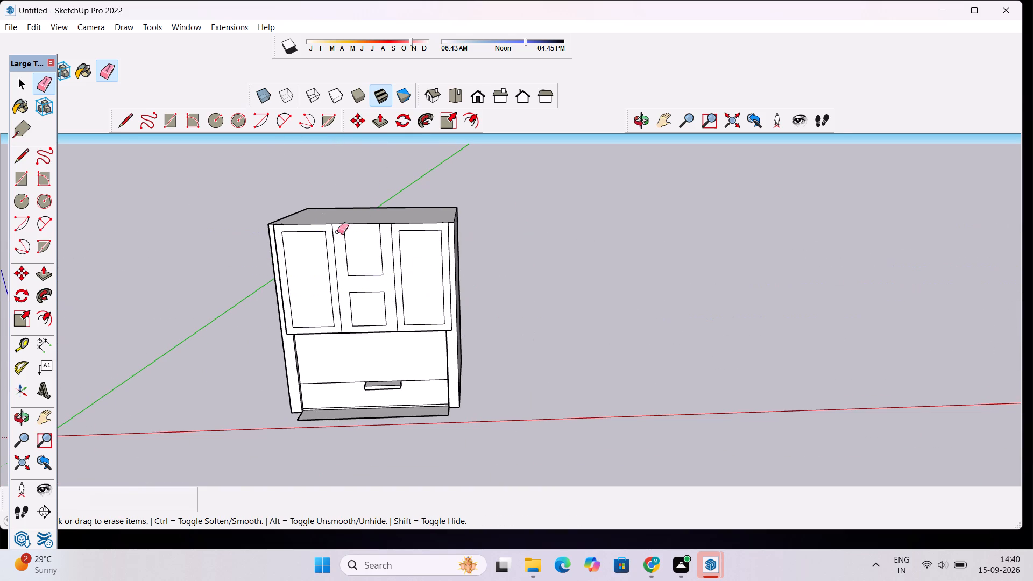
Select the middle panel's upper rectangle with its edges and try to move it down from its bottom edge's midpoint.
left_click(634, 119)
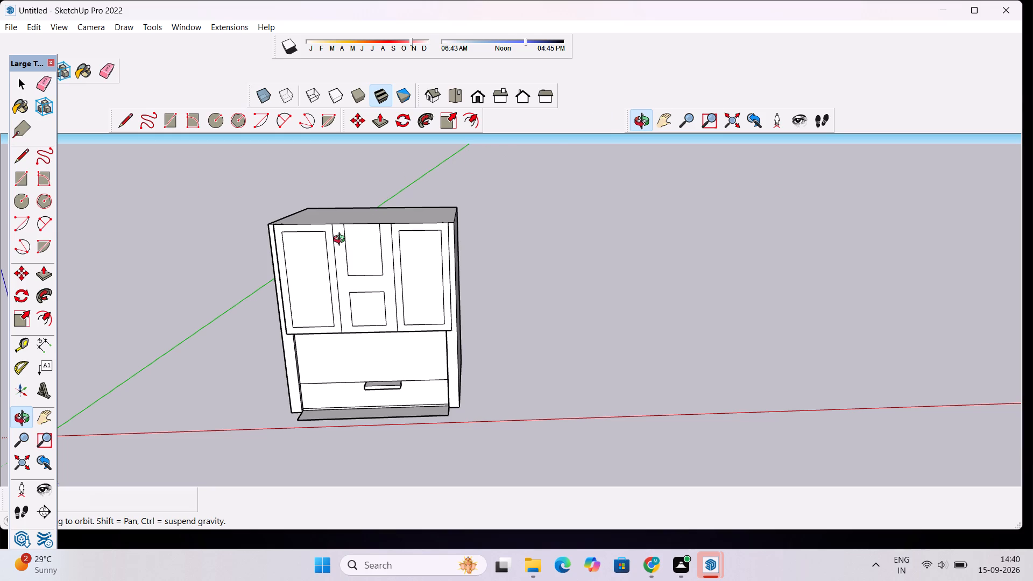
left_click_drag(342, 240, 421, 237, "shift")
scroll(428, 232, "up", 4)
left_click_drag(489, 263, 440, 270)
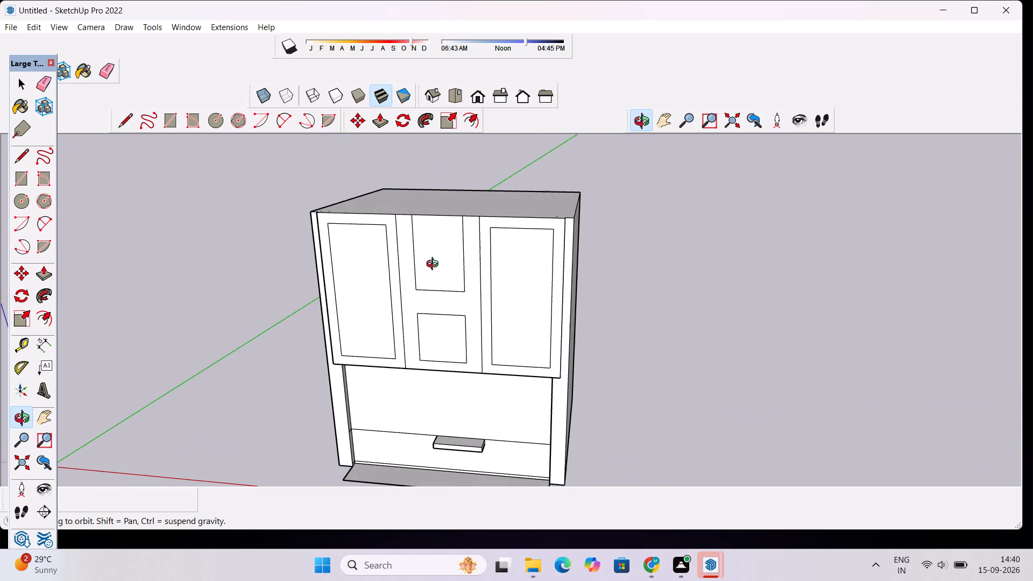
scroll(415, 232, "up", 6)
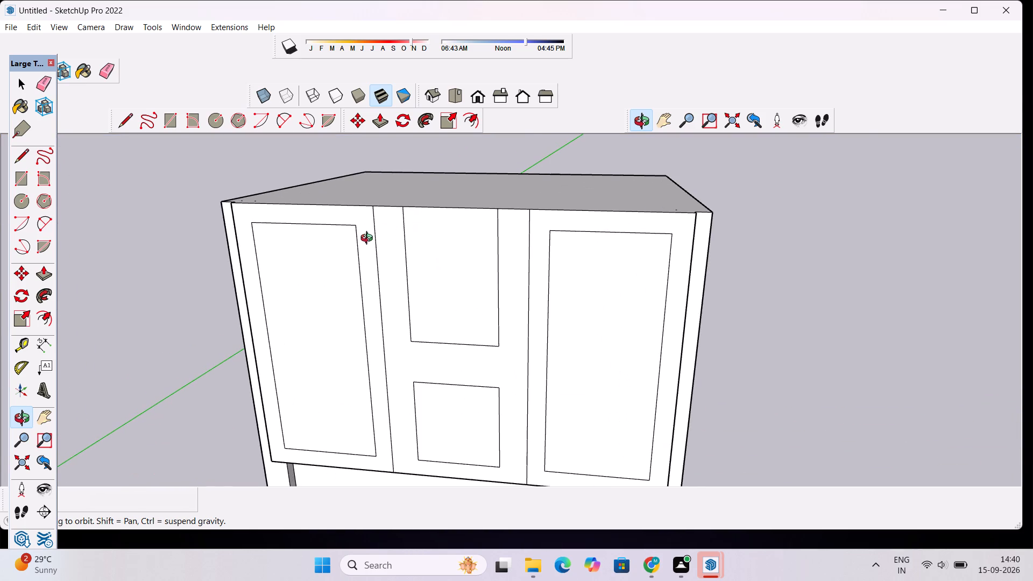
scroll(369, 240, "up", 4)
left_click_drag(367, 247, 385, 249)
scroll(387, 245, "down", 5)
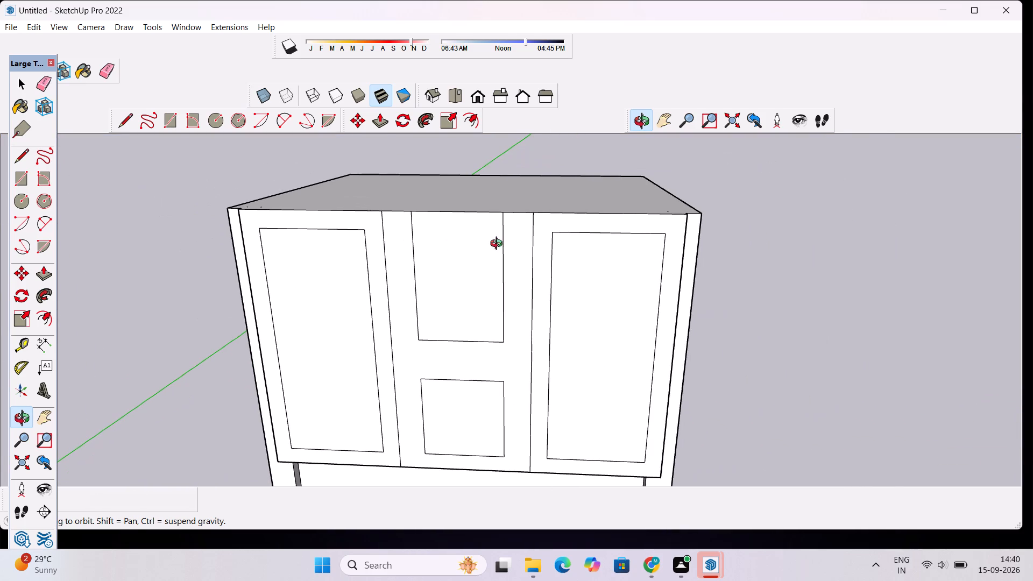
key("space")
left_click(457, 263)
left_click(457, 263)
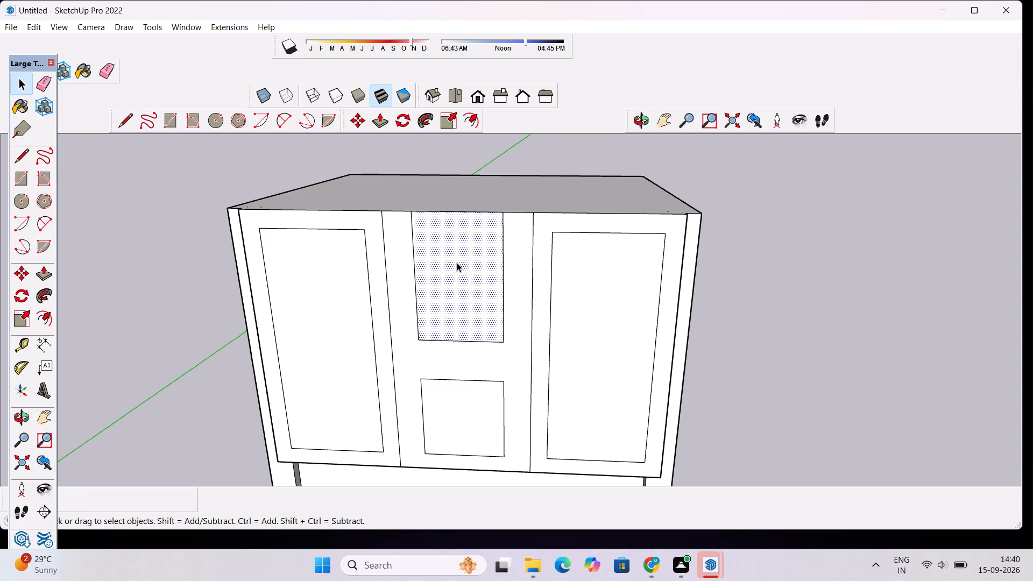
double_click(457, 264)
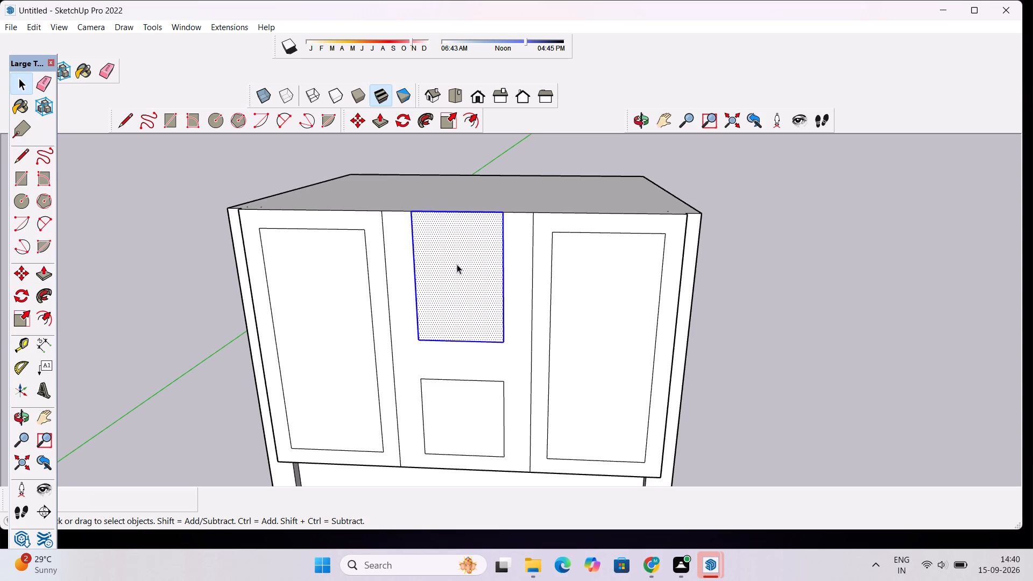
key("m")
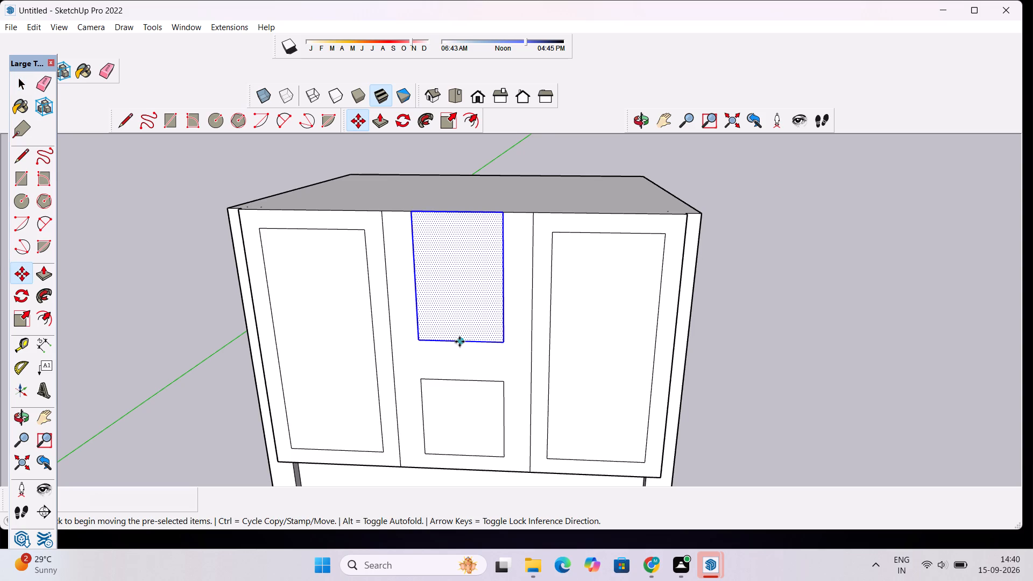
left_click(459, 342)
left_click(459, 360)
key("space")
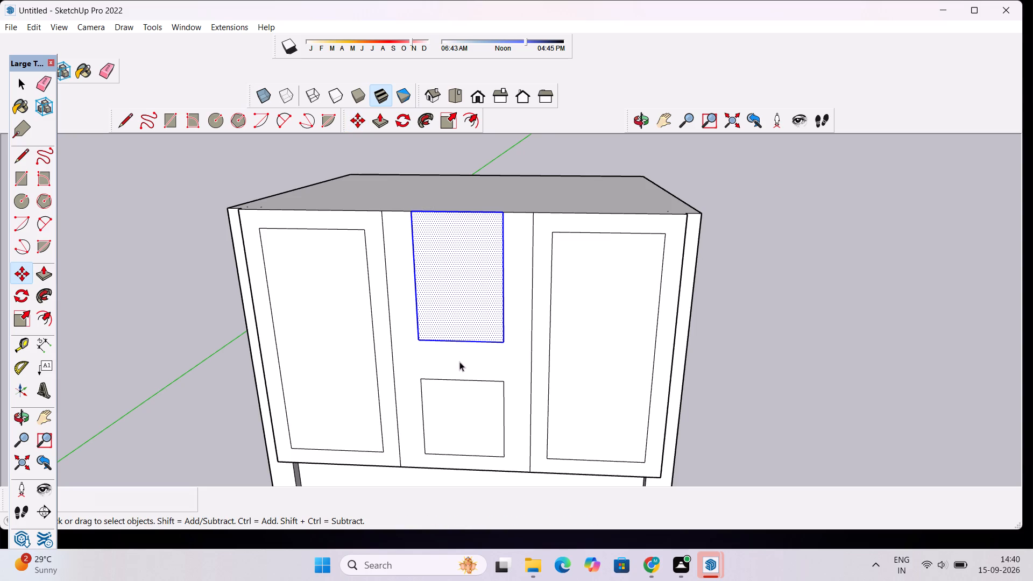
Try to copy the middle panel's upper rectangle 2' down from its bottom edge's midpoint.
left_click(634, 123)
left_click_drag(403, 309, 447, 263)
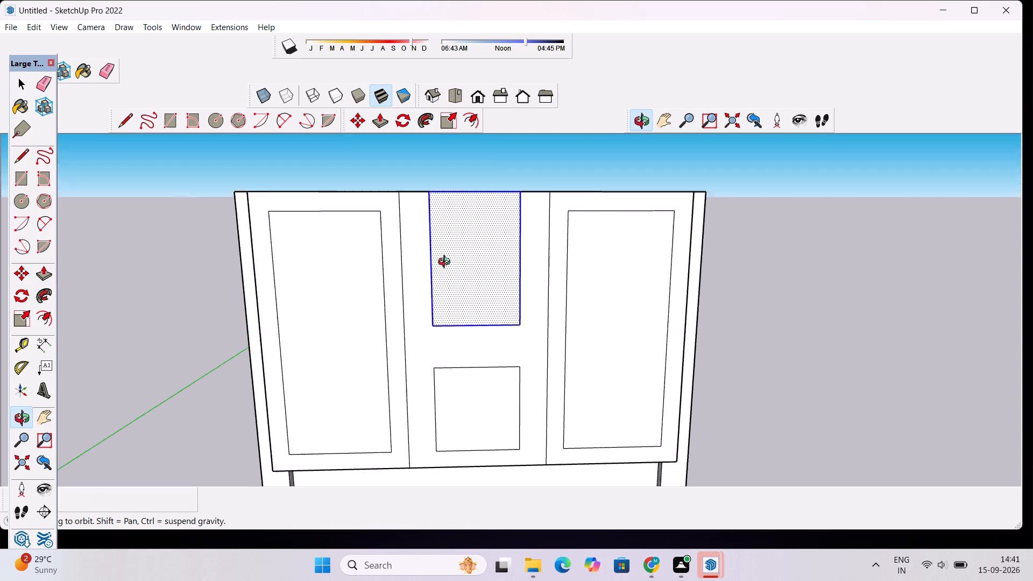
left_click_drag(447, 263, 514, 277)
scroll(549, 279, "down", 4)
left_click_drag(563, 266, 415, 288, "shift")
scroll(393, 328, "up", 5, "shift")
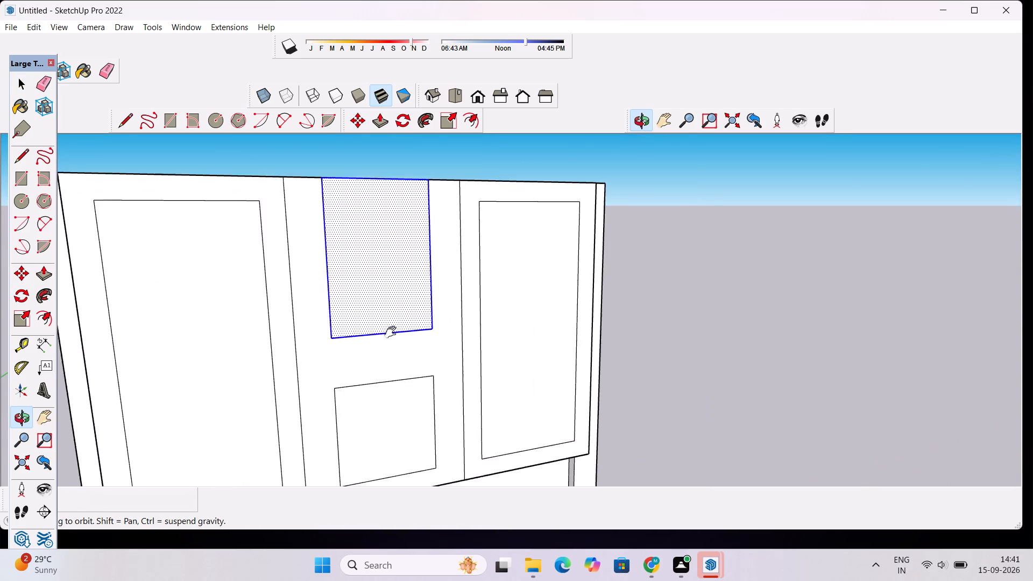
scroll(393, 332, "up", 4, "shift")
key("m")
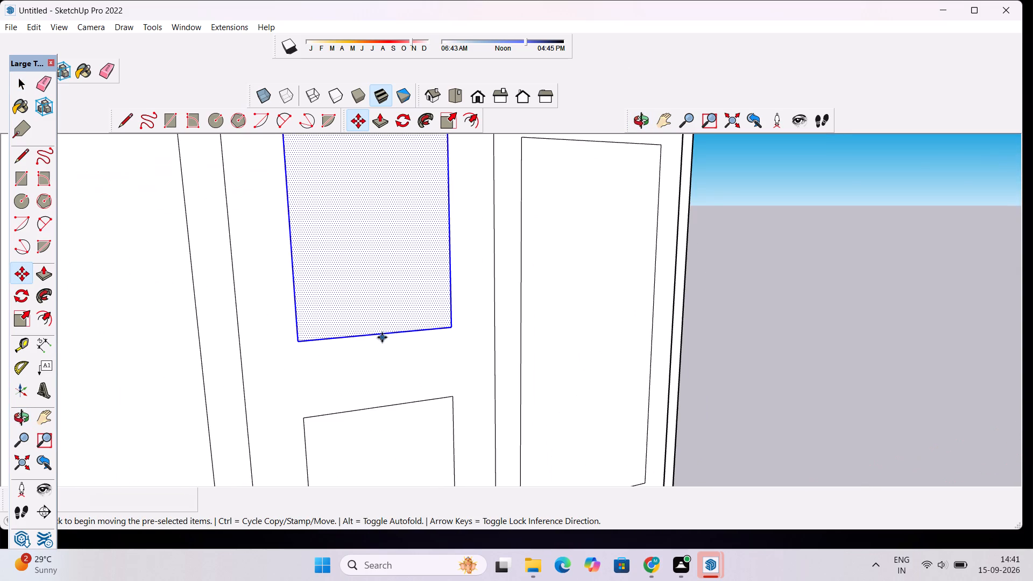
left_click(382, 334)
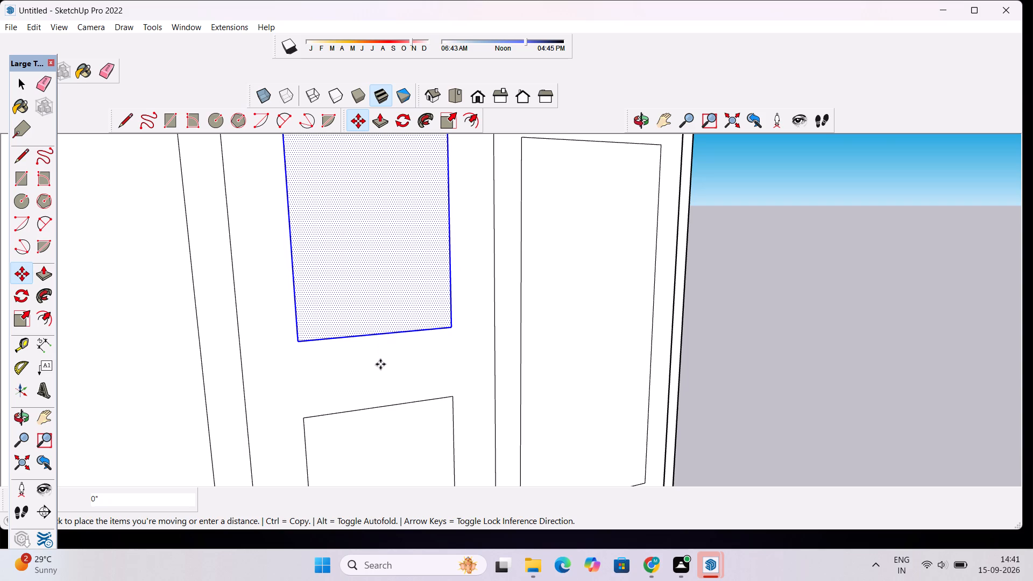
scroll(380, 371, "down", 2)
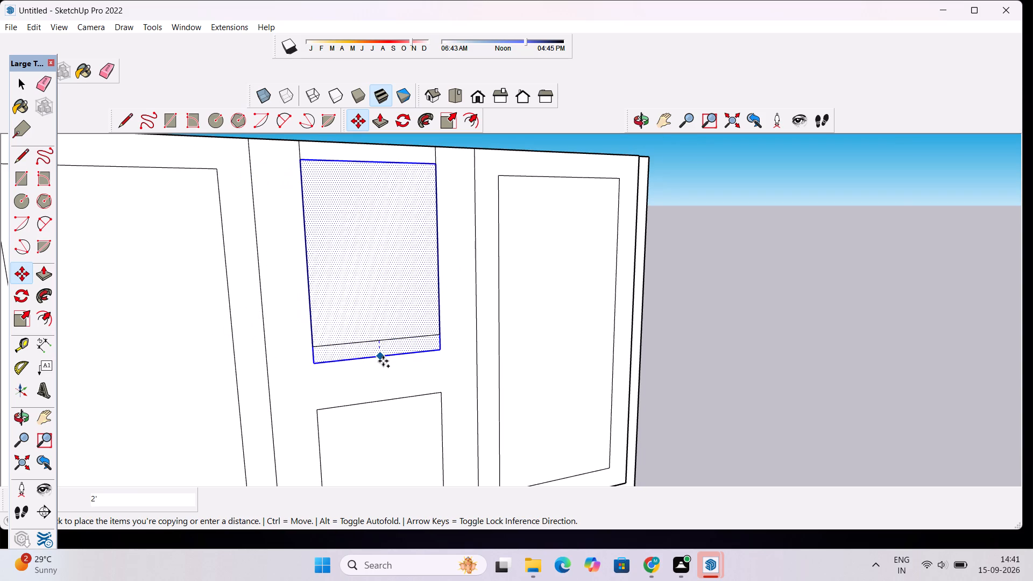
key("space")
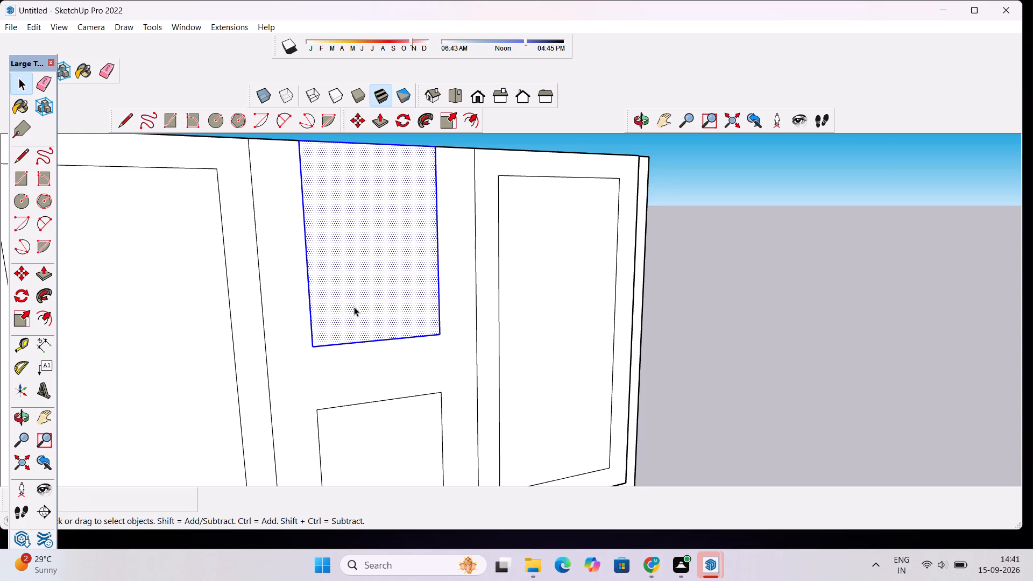
Copy the middle panel's upper rectangle about 3' 4" straight down from its bottom edge's midpoint.
scroll(356, 290, "down", 1)
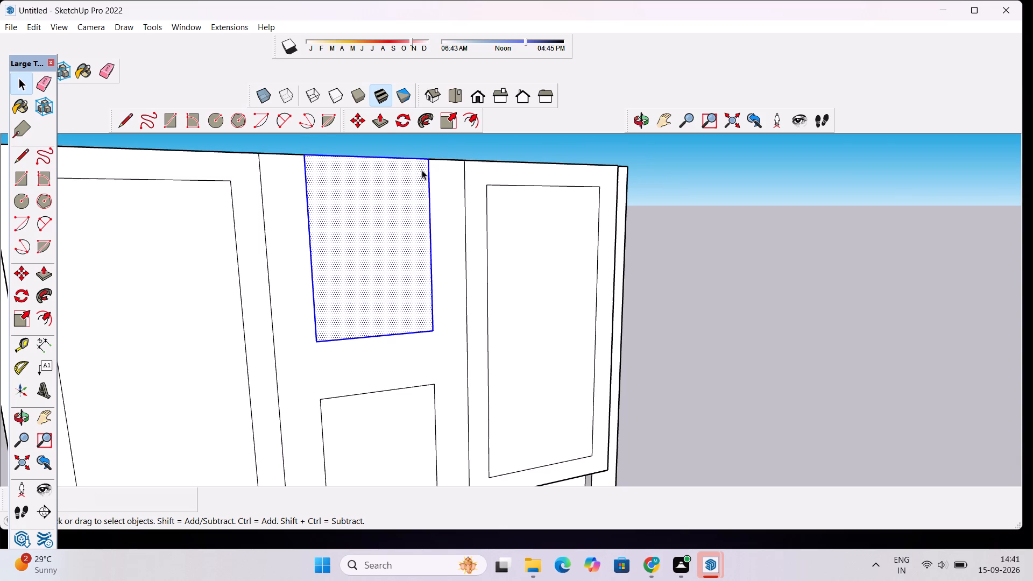
key("m")
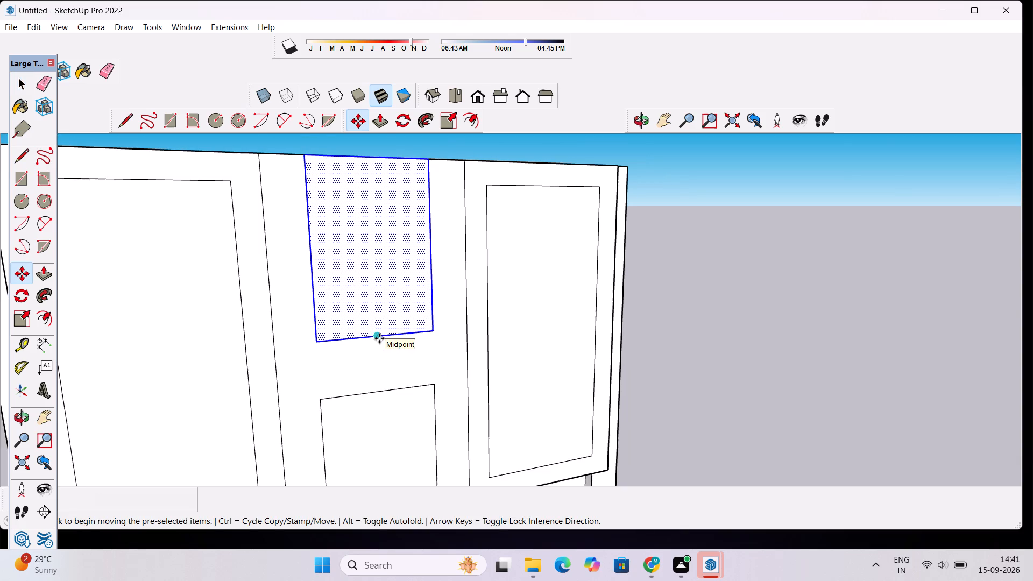
left_click(377, 335)
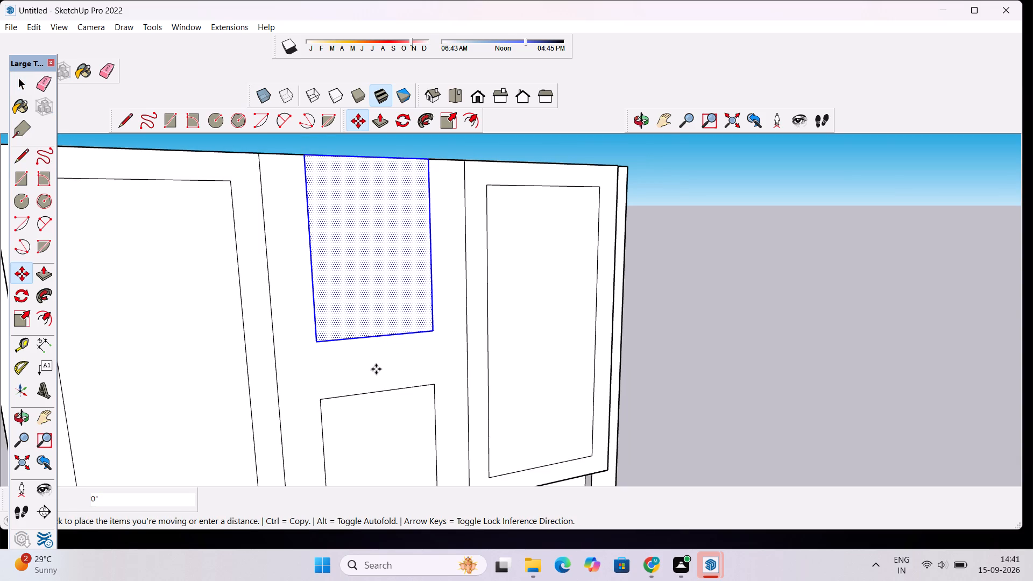
scroll(376, 369, "up", 2)
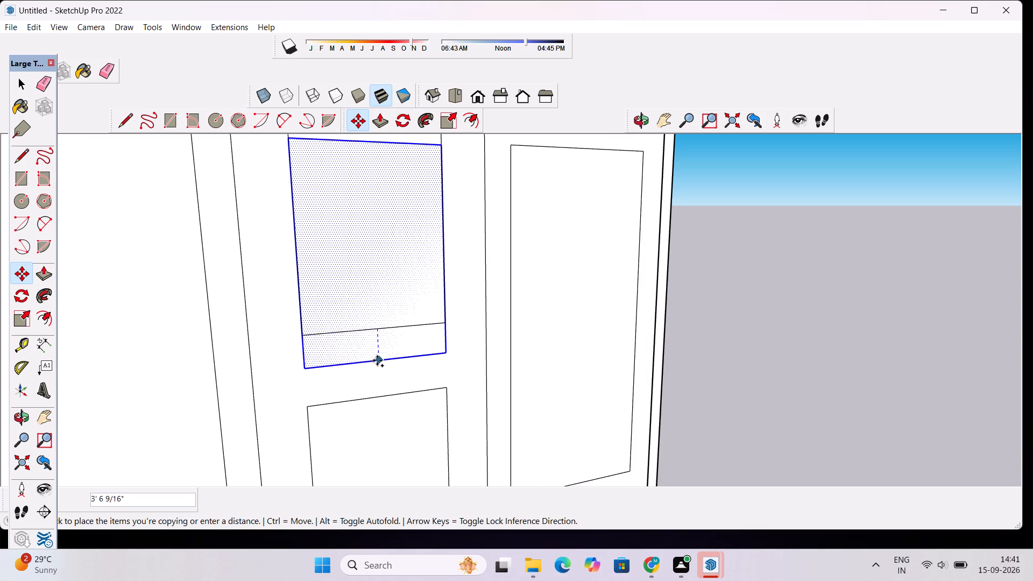
scroll(385, 377, "up", 3)
scroll(384, 360, "down", 1)
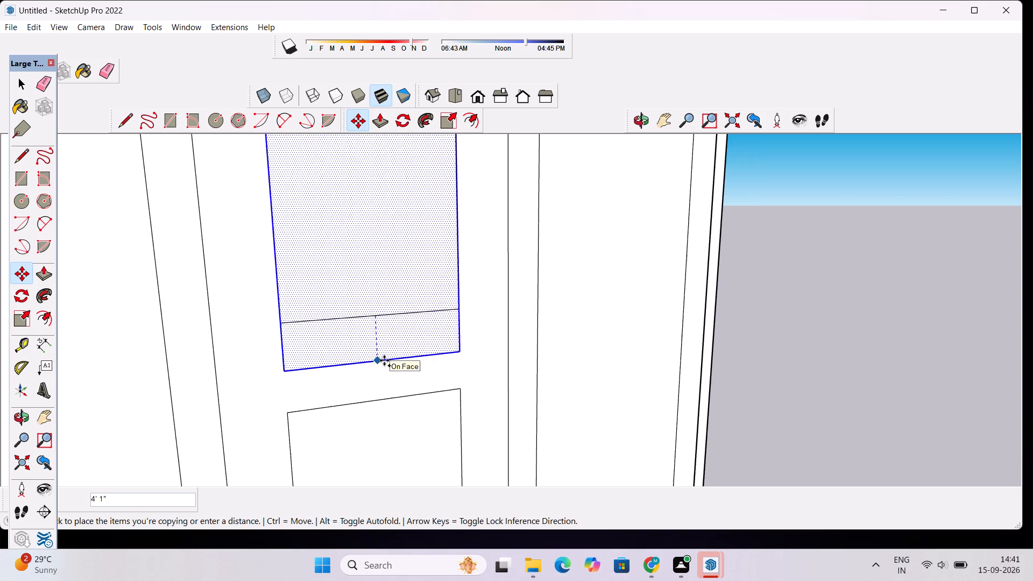
scroll(384, 360, "down", 5)
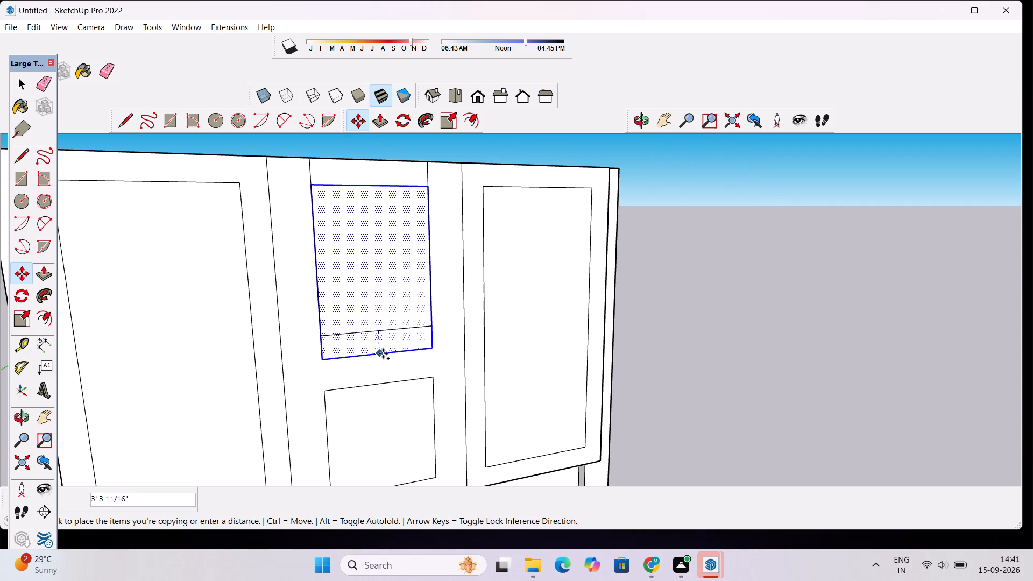
left_click(383, 353)
key("space")
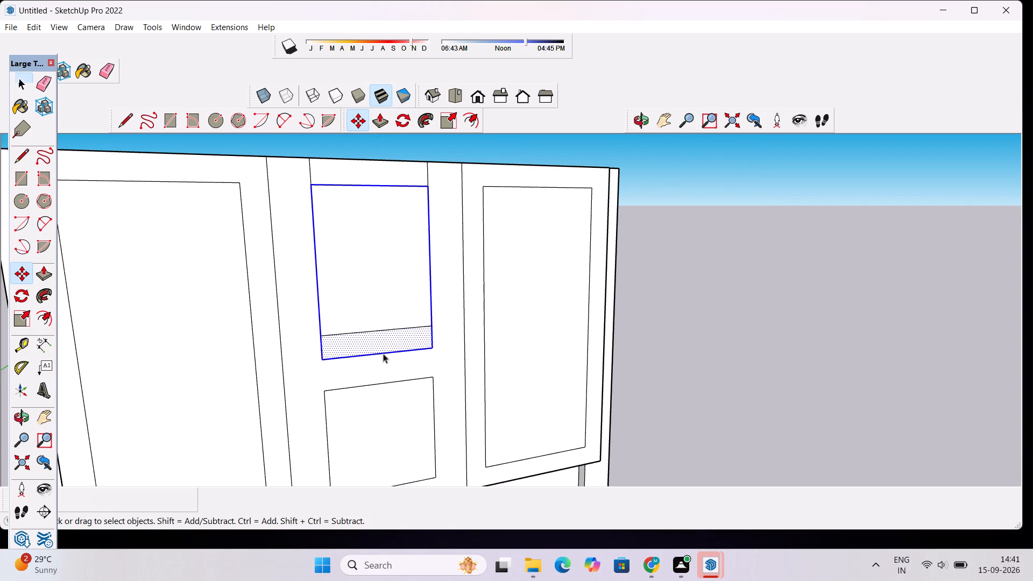
Erase the original rectangle's leftover side edges above the lowered copy and its old bottom edge inside it.
left_click(642, 126)
left_click_drag(657, 181, 494, 235)
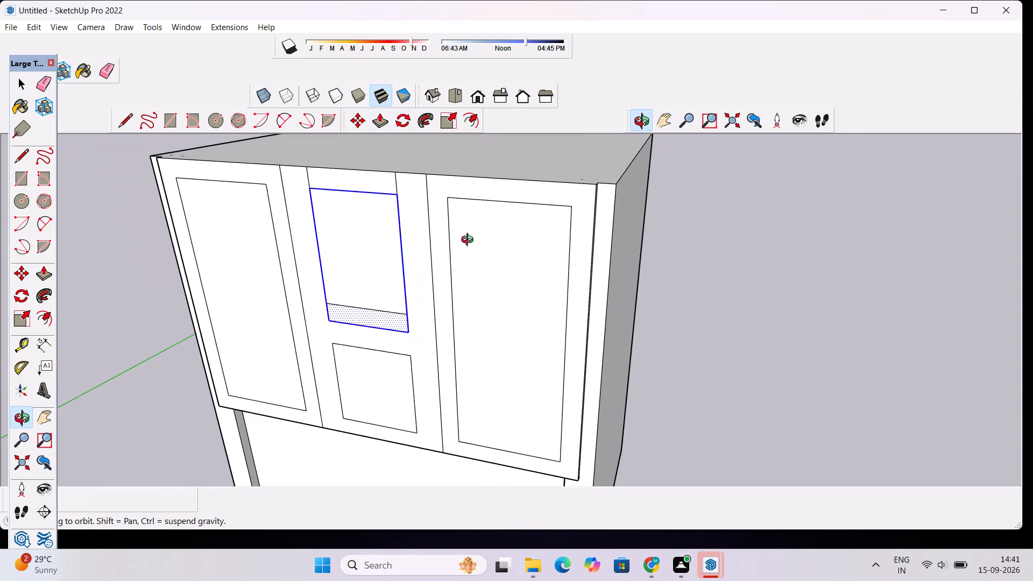
left_click_drag(367, 272, 439, 252)
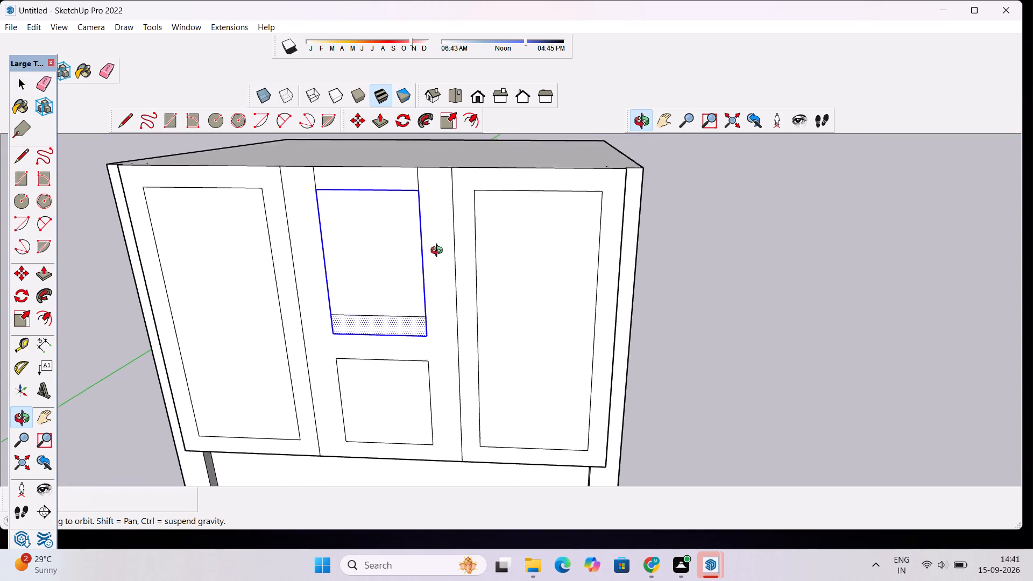
left_click_drag(439, 252, 450, 247)
scroll(372, 251, "down", 4)
left_click_drag(350, 243, 398, 293, "shift")
scroll(376, 250, "up", 8, "shift")
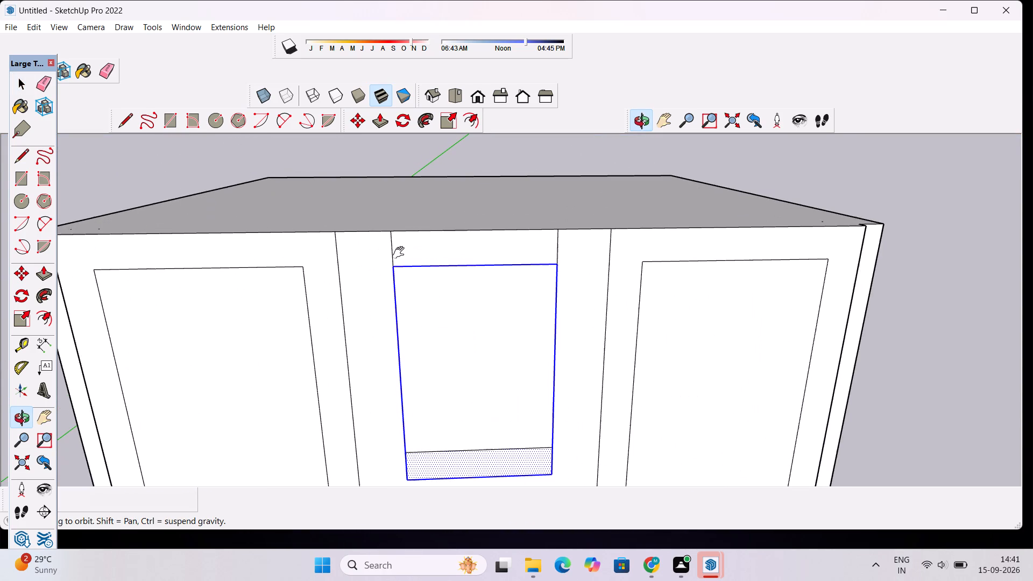
key("e")
left_click(390, 244)
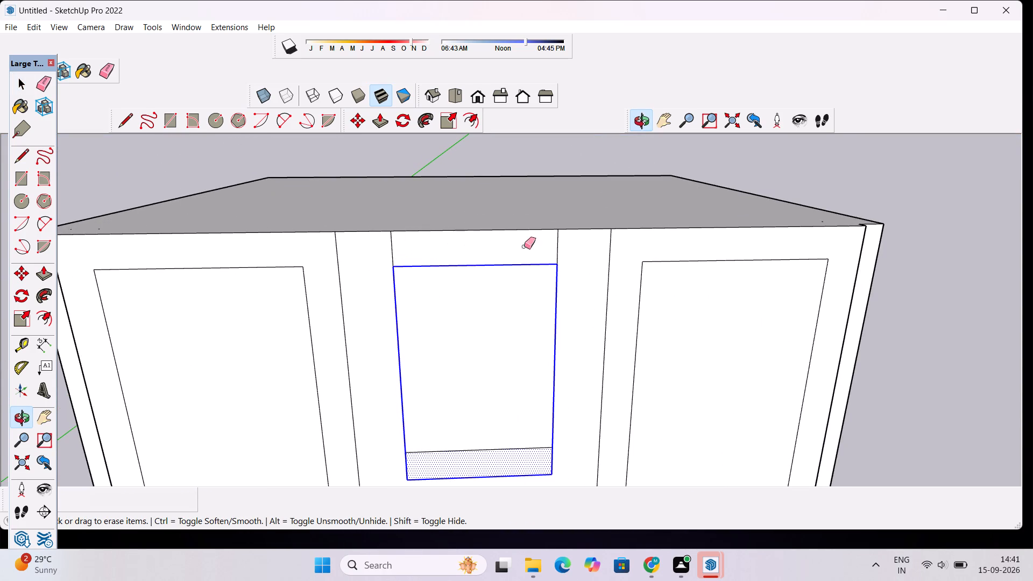
left_click(556, 245)
left_click(393, 249)
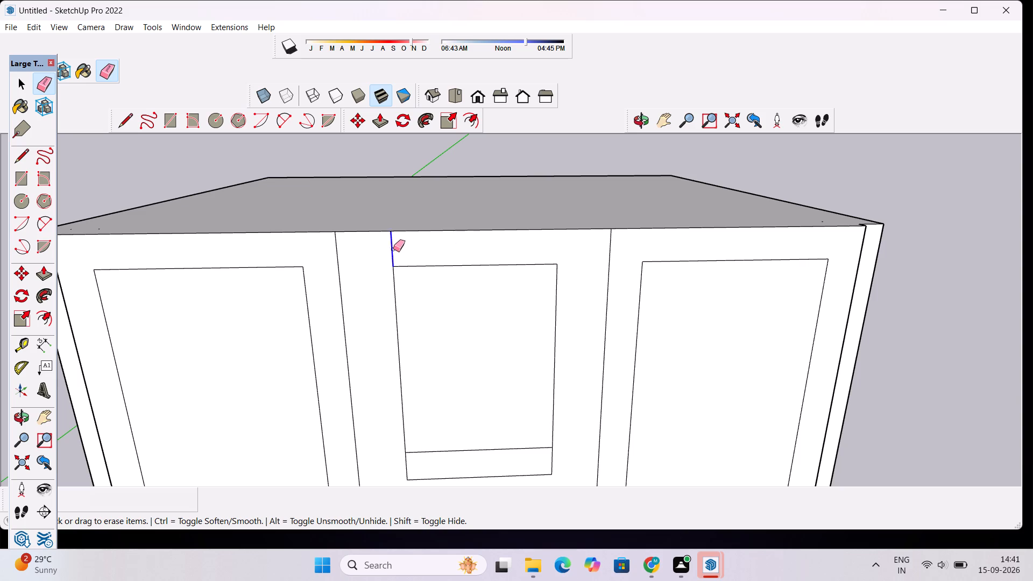
scroll(395, 202, "down", 5)
scroll(457, 367, "up", 3)
left_click_drag(452, 327, 453, 344)
scroll(418, 270, "down", 5)
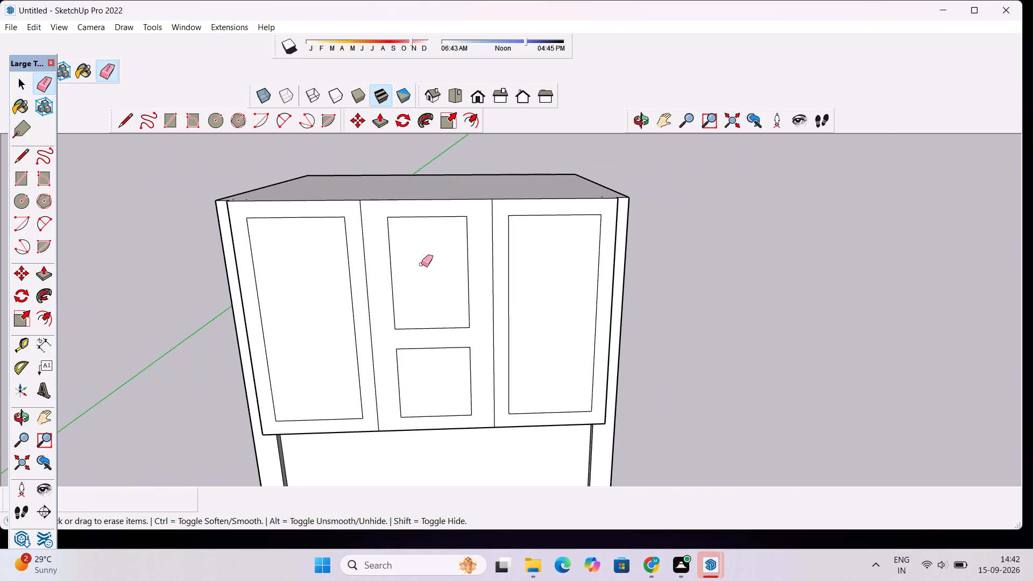
Push/Pull the building's top face up 1' with a new starting face.
scroll(536, 165, "down", 8)
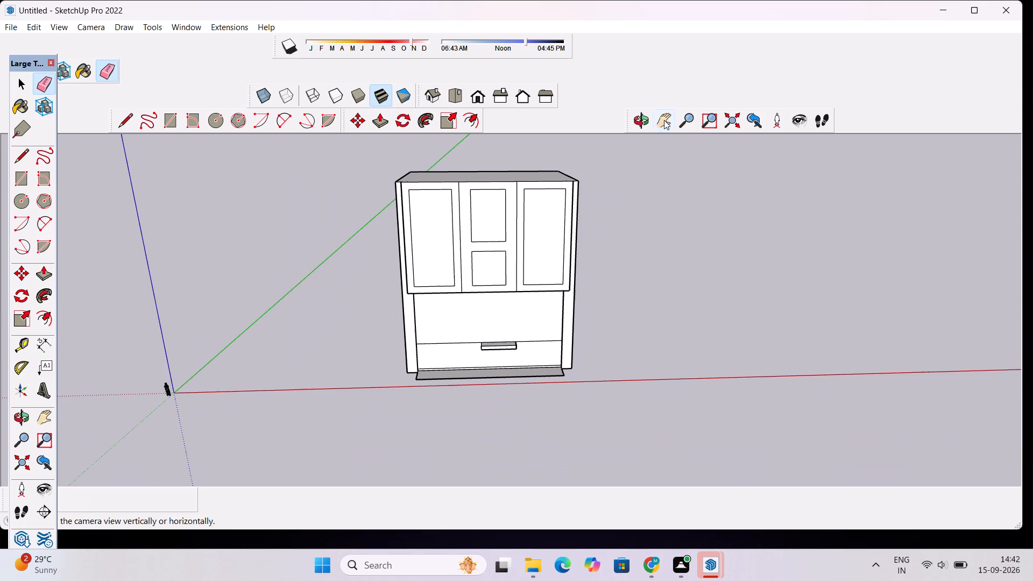
left_click(641, 119)
scroll(470, 225, "up", 2)
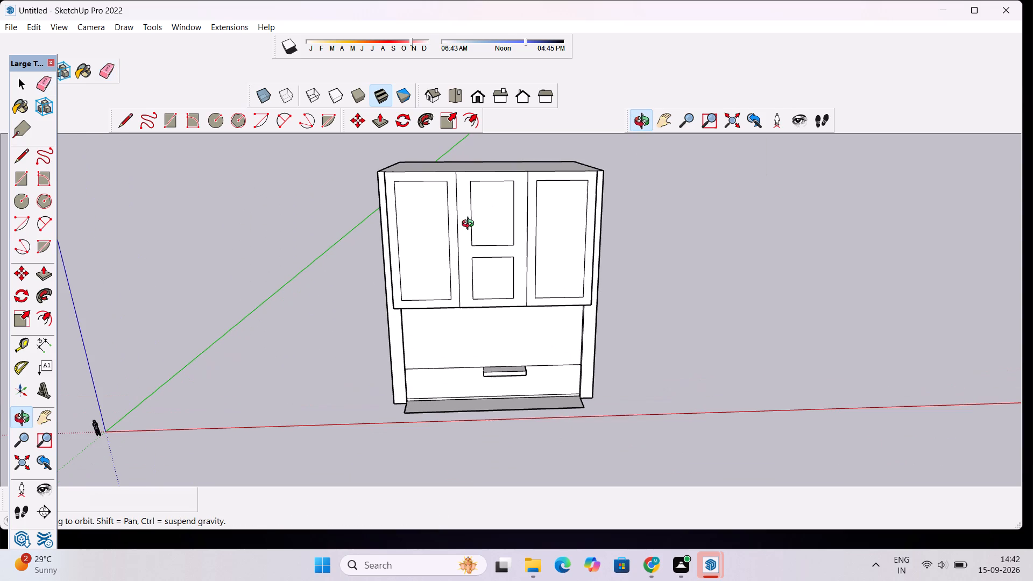
scroll(416, 195, "up", 2)
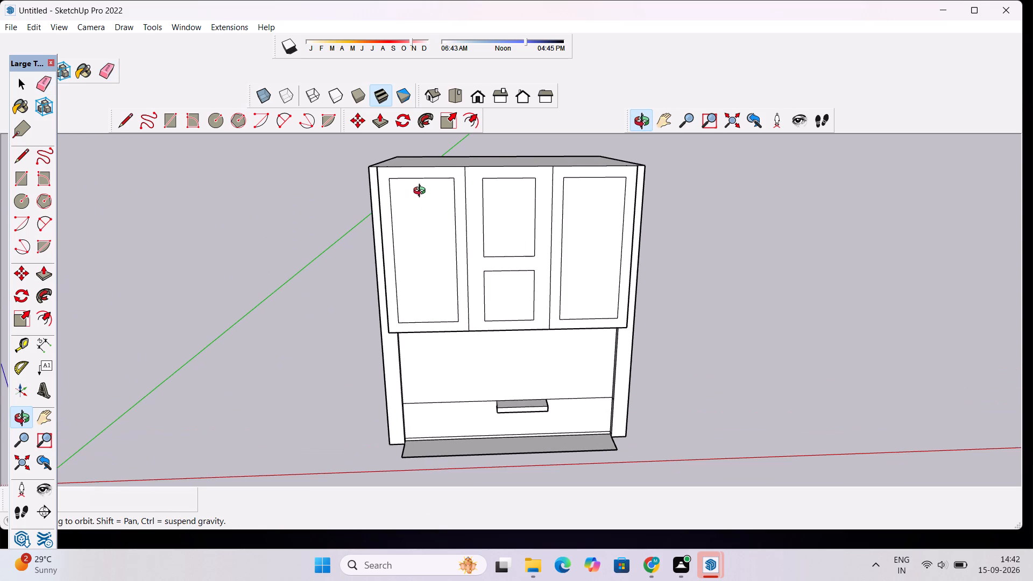
left_click_drag(442, 193, 439, 287)
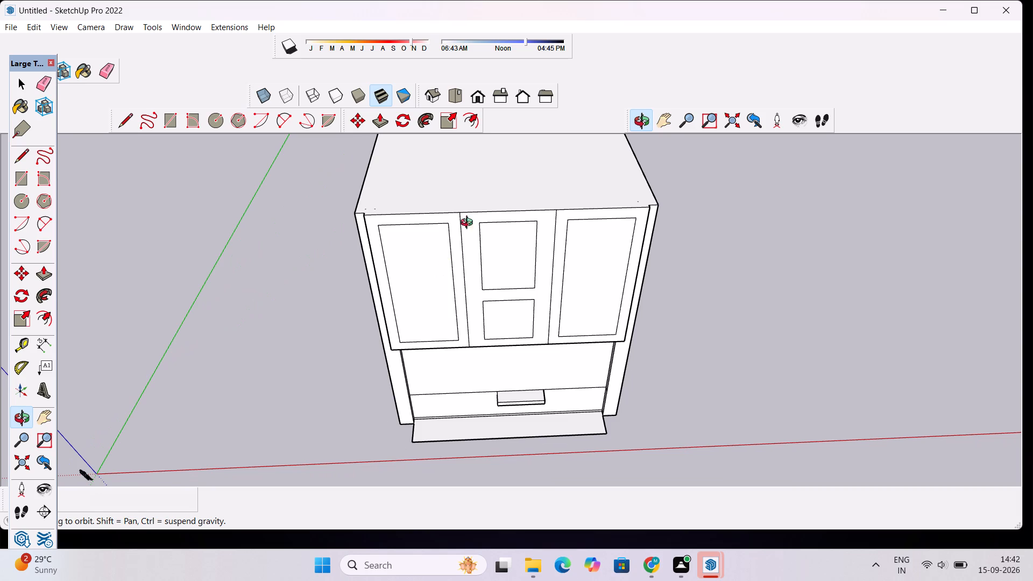
left_click_drag(512, 176, 516, 221)
left_click_drag(511, 221, 482, 267, "shift")
scroll(479, 268, "up", 2)
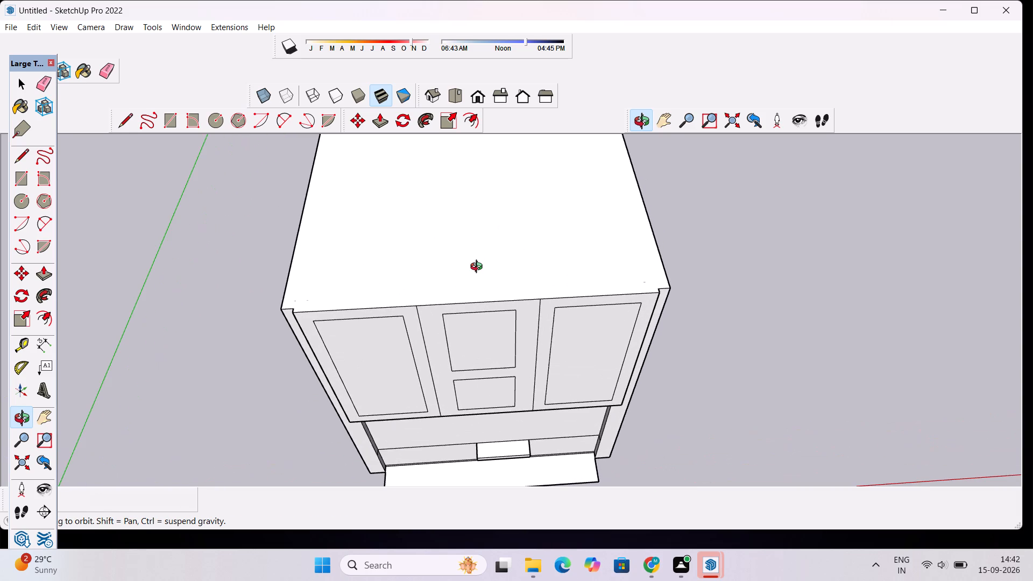
key("space")
left_click(472, 242)
key("p")
left_click(472, 242)
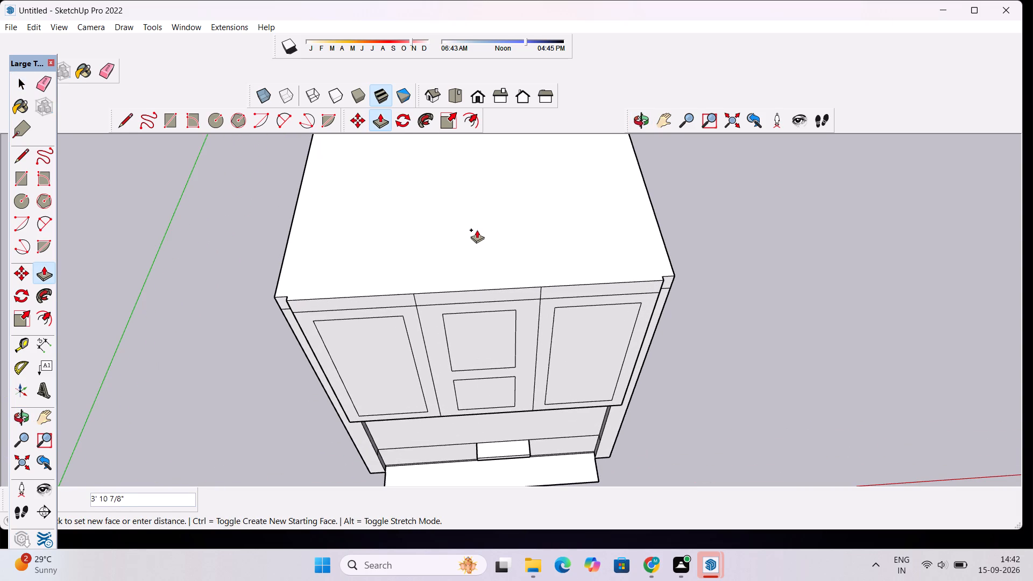
type("1'")
key("Return")
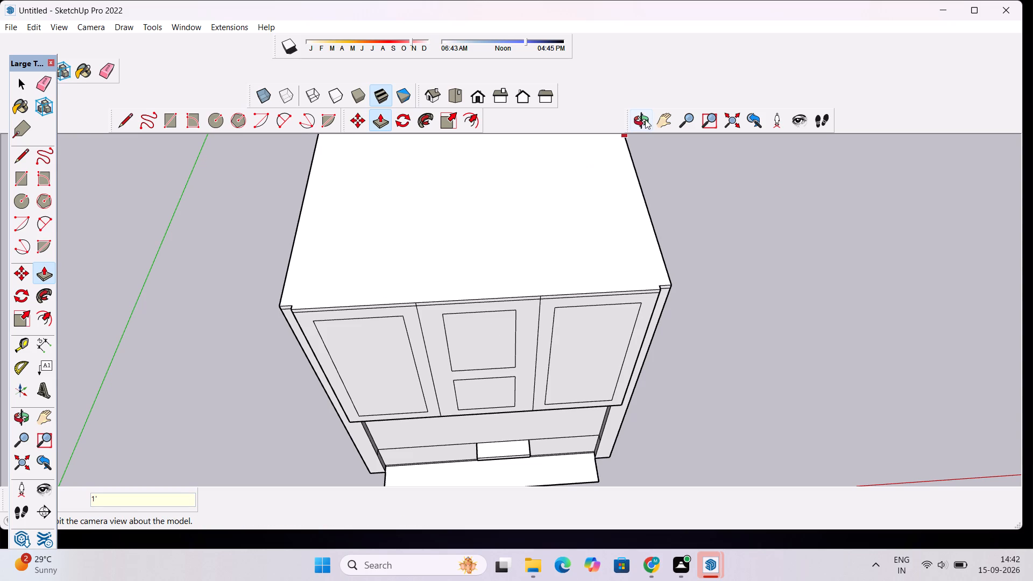
Examine the raised top band and the framed upper front from several angles.
left_click(645, 119)
left_click_drag(402, 379, 392, 295)
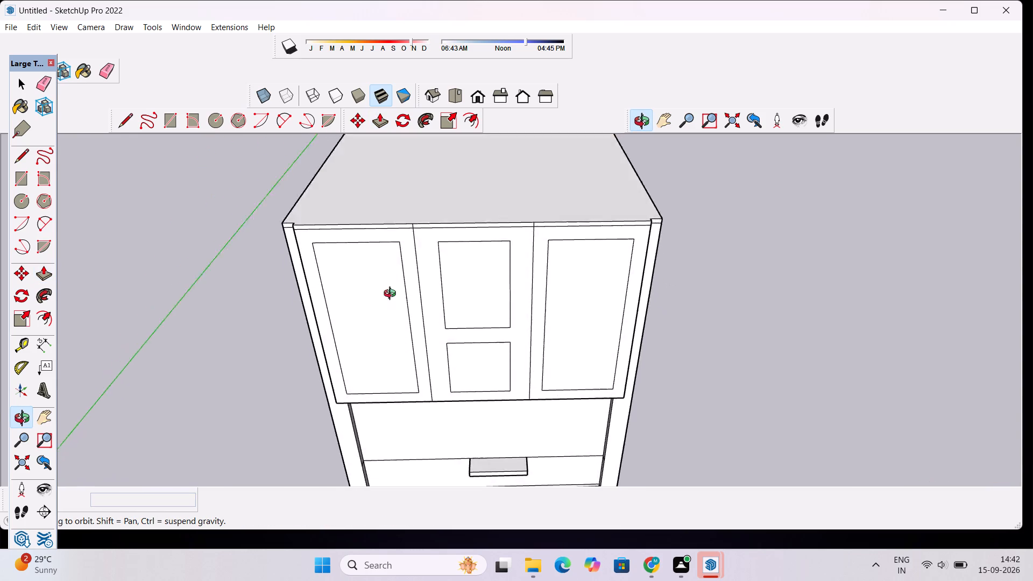
left_click_drag(392, 295, 395, 263)
scroll(395, 186, "up", 5)
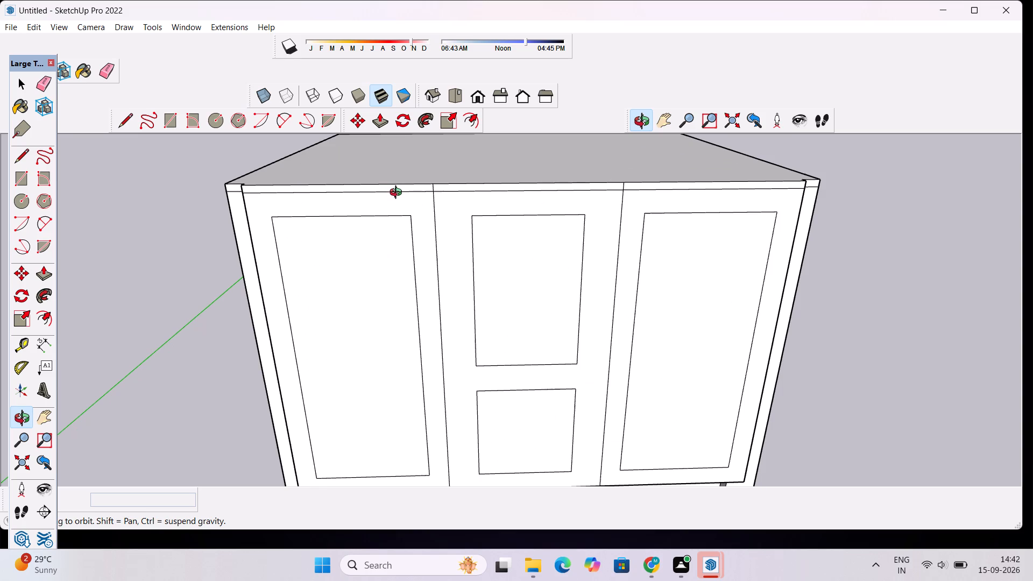
left_click_drag(396, 200, 419, 251, "shift")
scroll(288, 259, "up", 4)
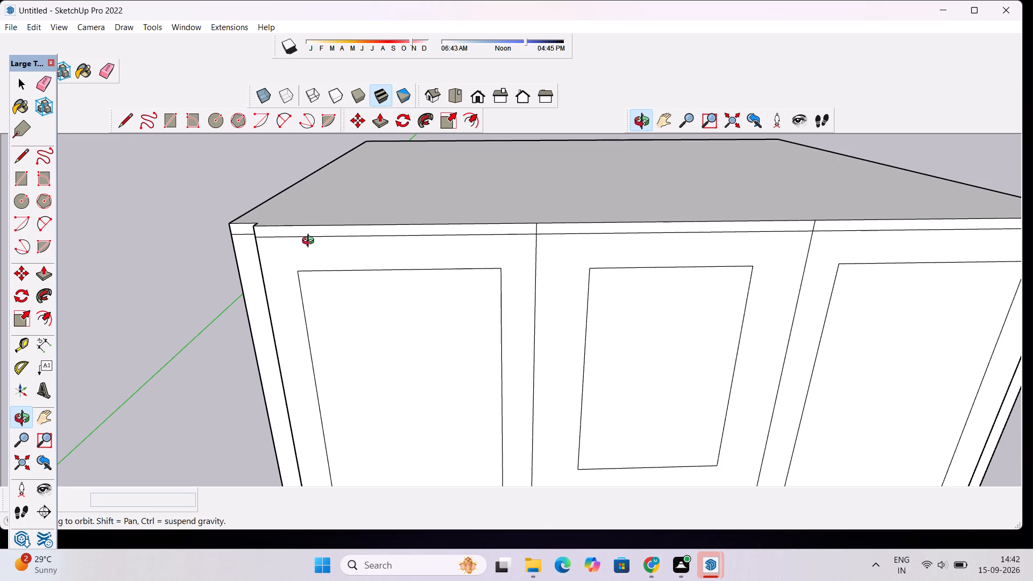
scroll(292, 247, "down", 1)
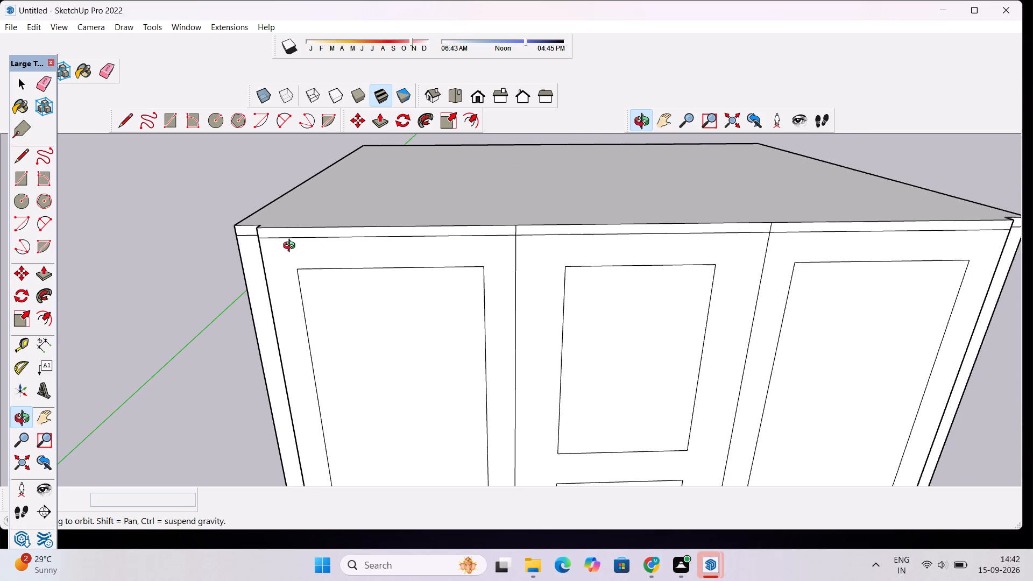
scroll(292, 247, "down", 1)
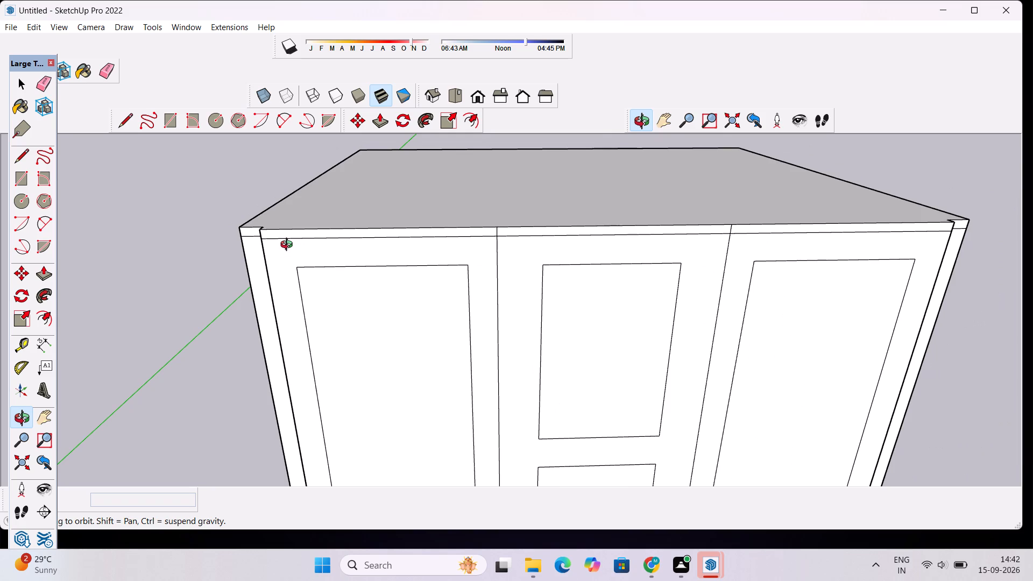
scroll(295, 261, "down", 5)
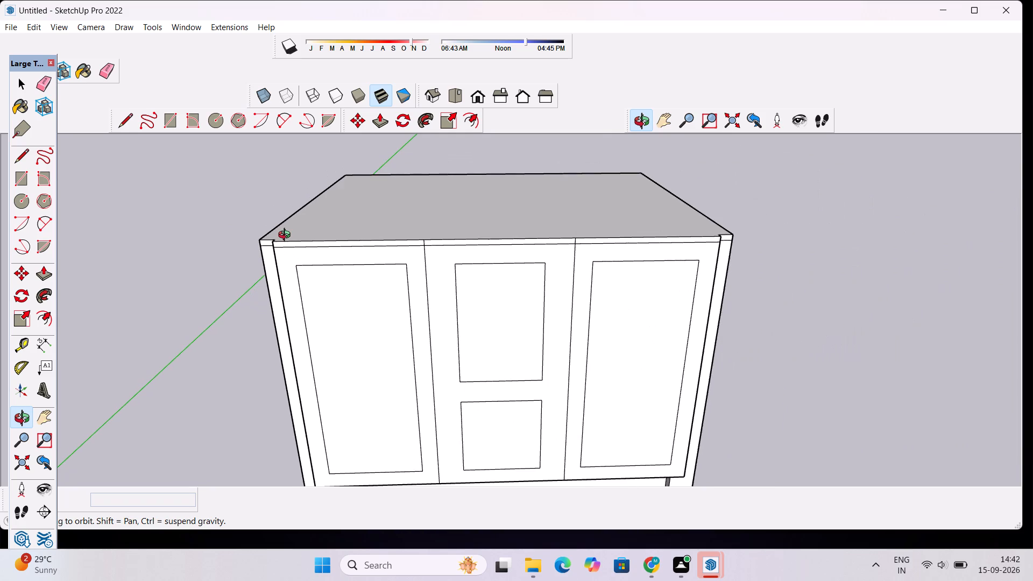
scroll(287, 236, "up", 2)
left_click_drag(385, 318, 299, 304)
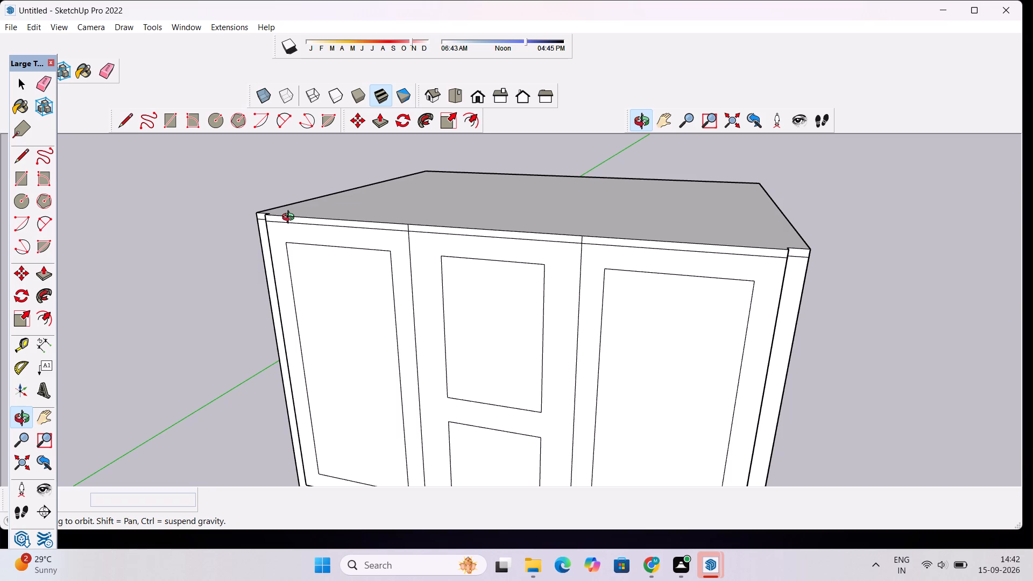
left_click_drag(291, 218, 360, 222)
scroll(360, 223, "down", 6)
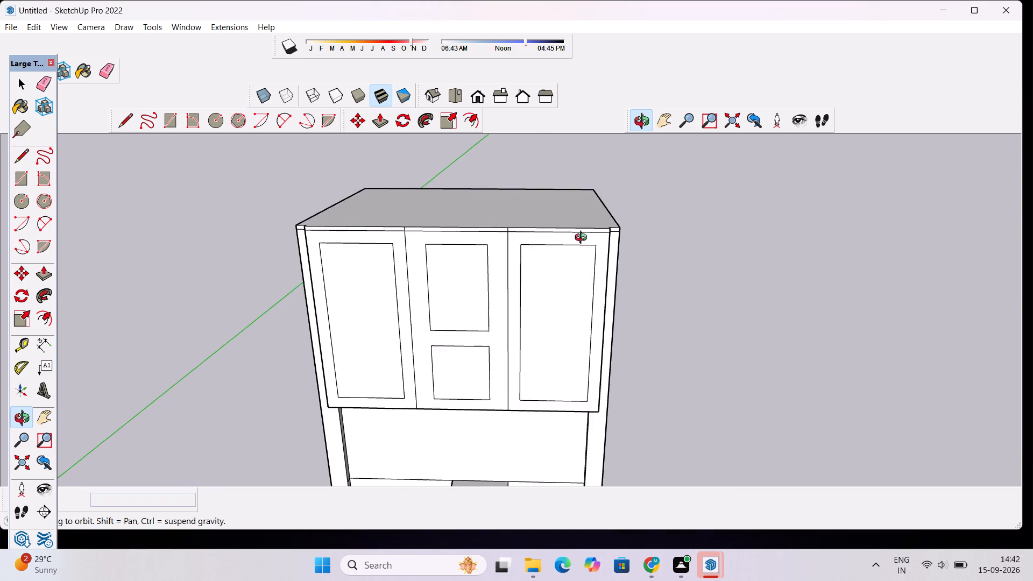
left_click_drag(654, 232, 364, 354)
scroll(369, 315, "up", 5)
left_click_drag(372, 322, 593, 292)
scroll(611, 280, "down", 6)
left_click_drag(452, 319, 553, 317)
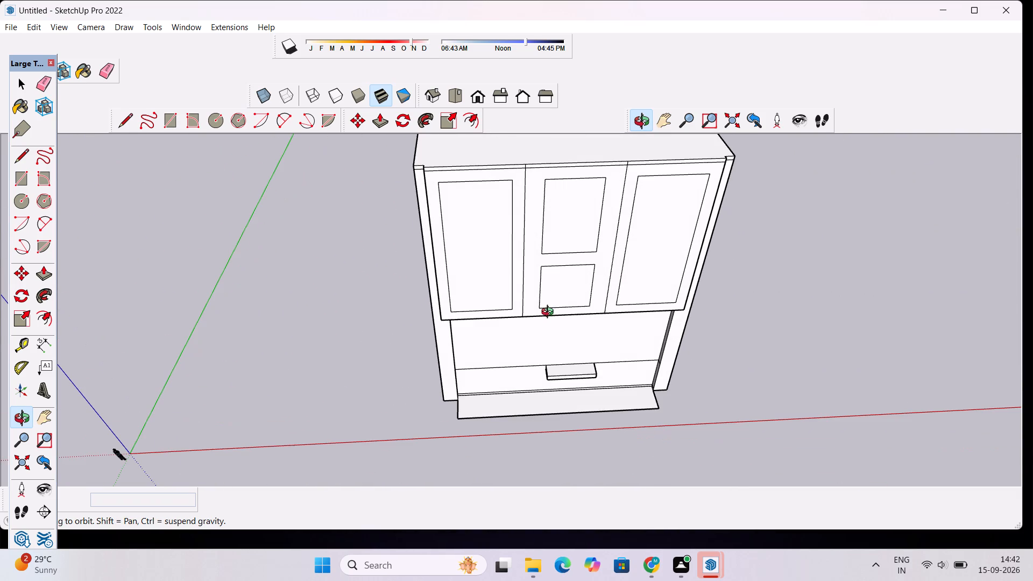
Push/Pull the building's top face up a further 2'.
left_click_drag(540, 252, 508, 334, "shift")
scroll(496, 332, "up", 1)
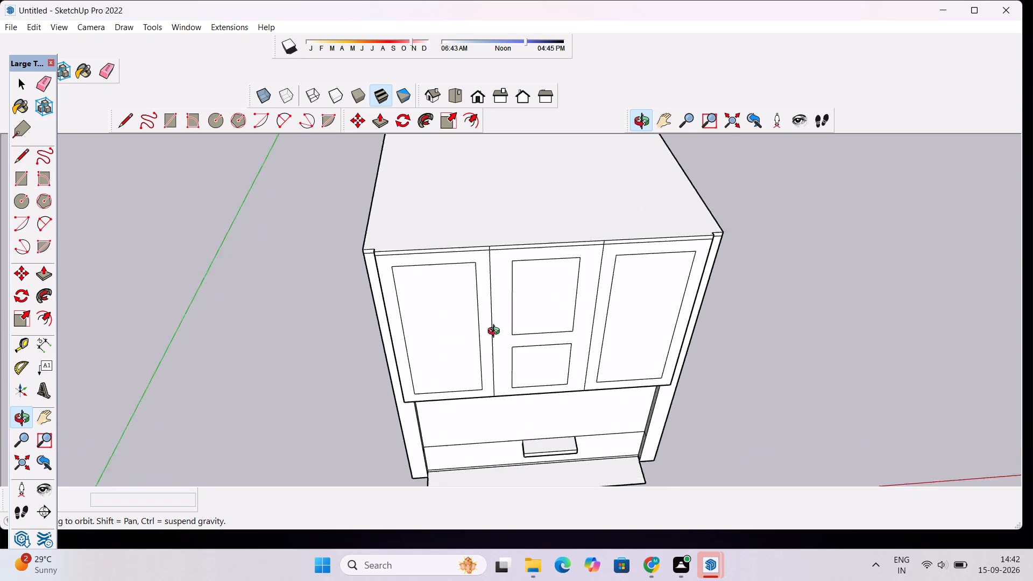
scroll(496, 332, "up", 2)
left_click_drag(626, 279, 473, 310, "shift")
scroll(554, 259, "up", 1)
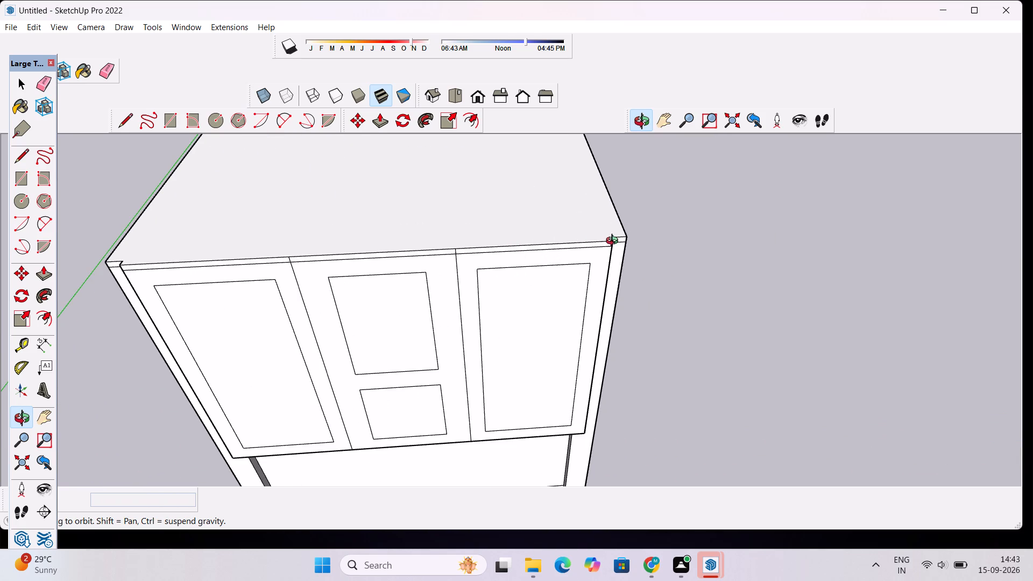
left_click_drag(516, 274, 564, 331, "shift")
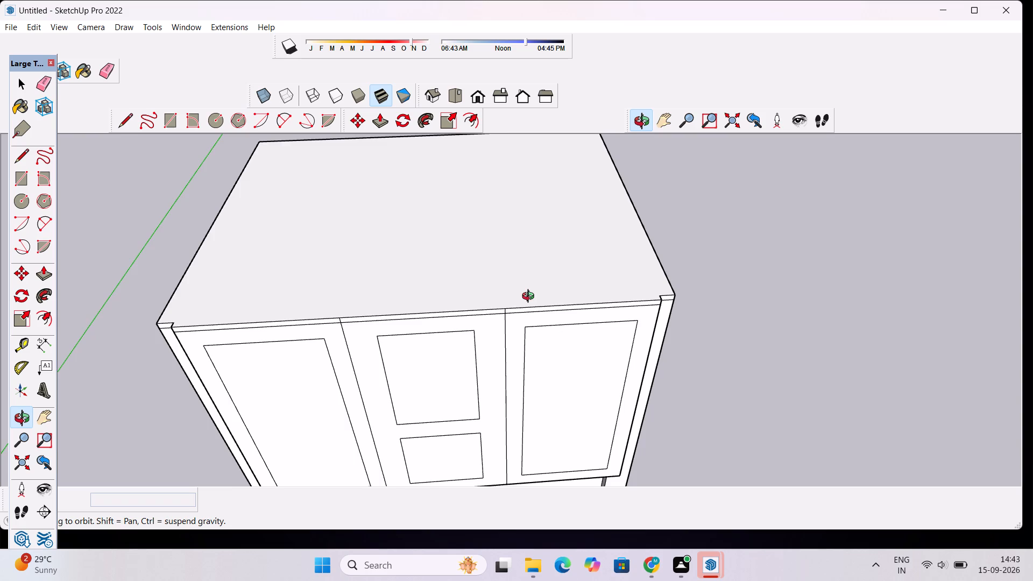
left_click_drag(530, 297, 564, 341, "shift")
key("space")
left_click(512, 311)
key("p")
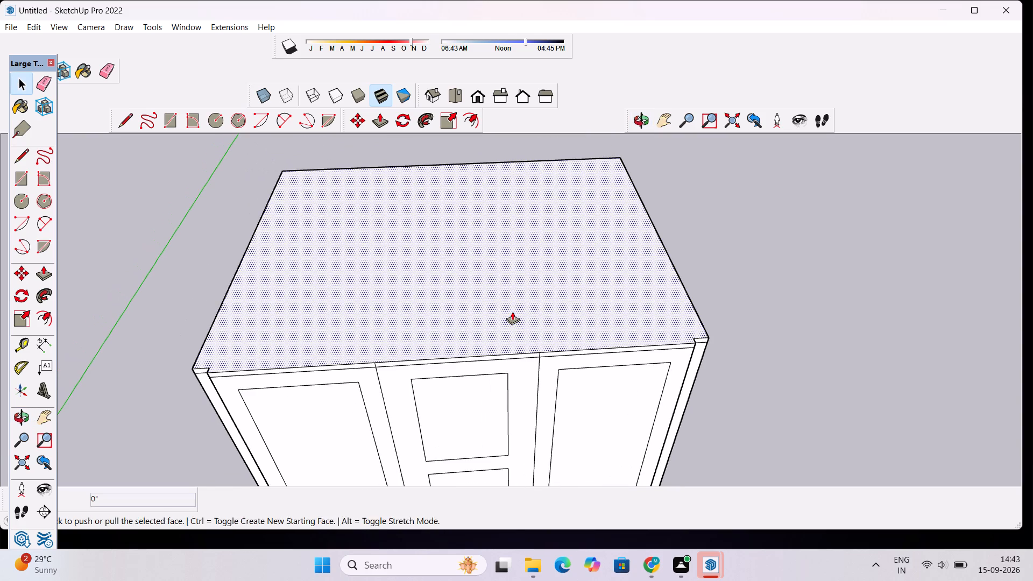
left_click(512, 311)
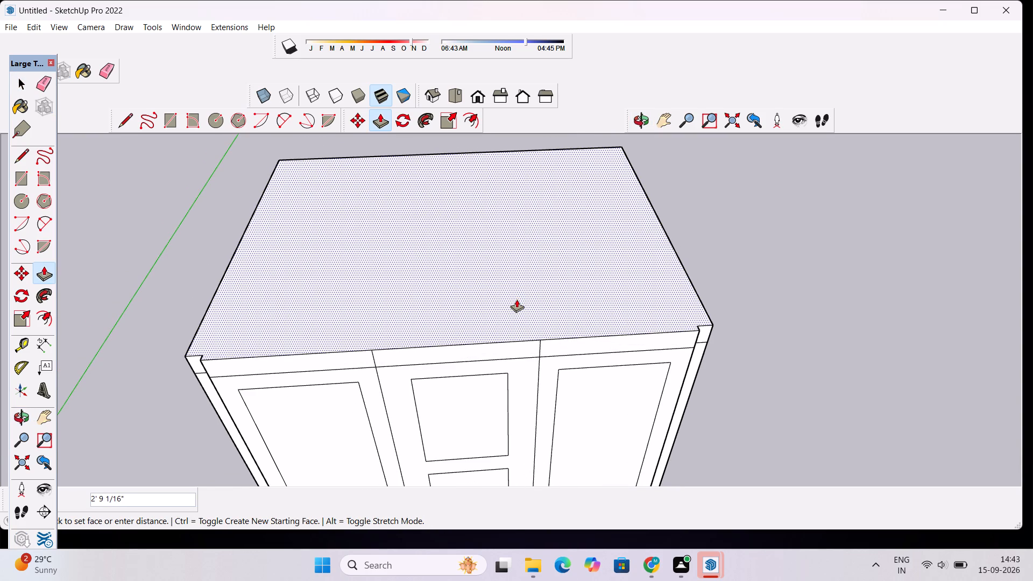
type("2'")
key("Return")
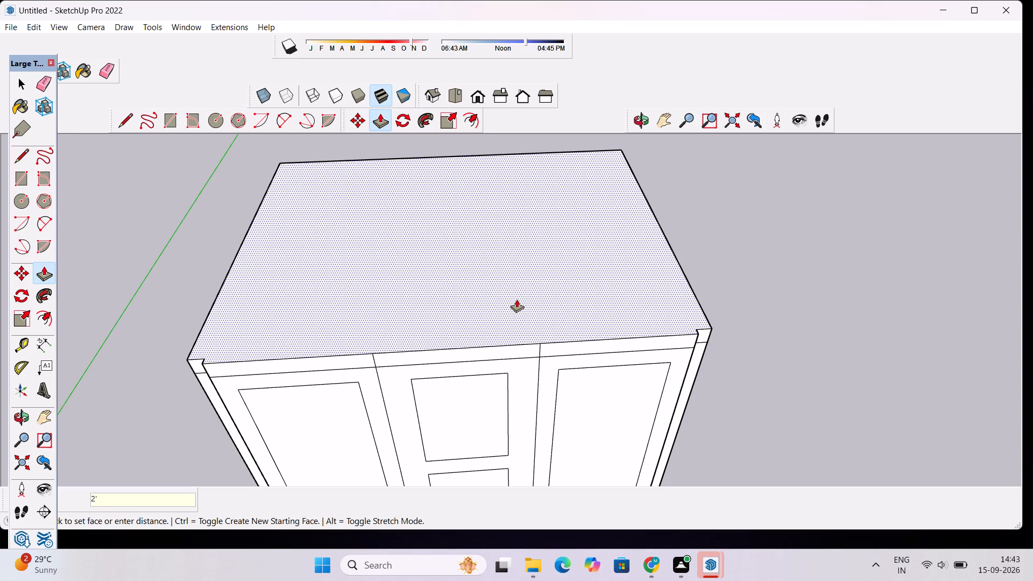
Push/Pull the top band's side face on the building's left side outward 1'.
left_click(628, 127)
left_click(635, 121)
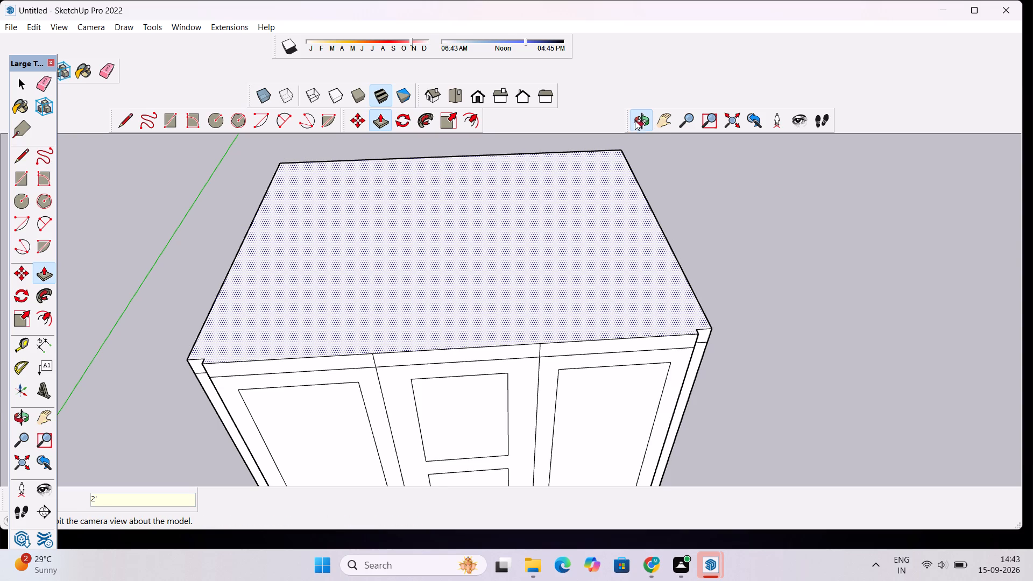
left_click_drag(680, 297, 511, 230)
scroll(462, 250, "down", 3)
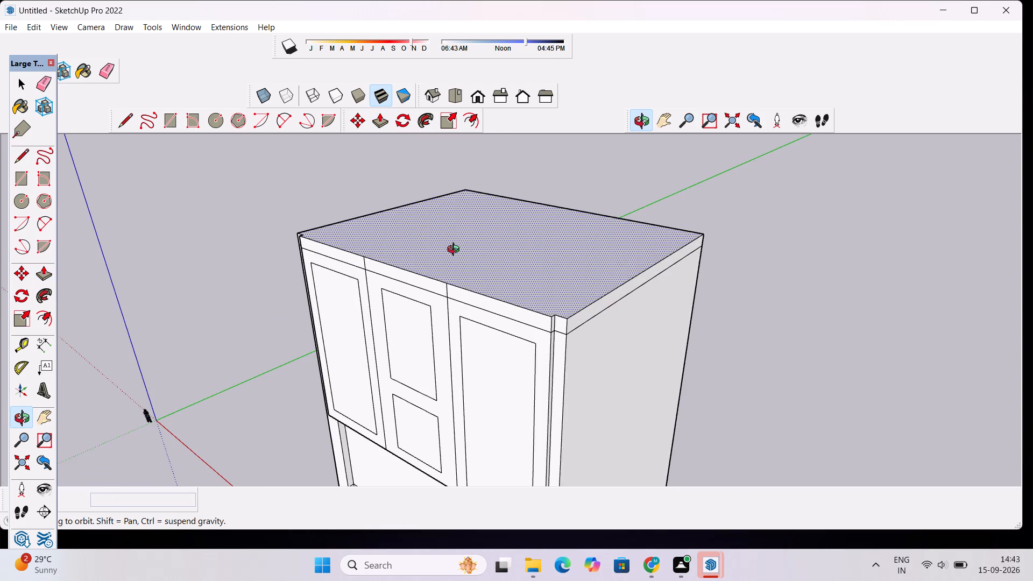
scroll(456, 251, "down", 2)
left_click_drag(455, 251, 576, 286)
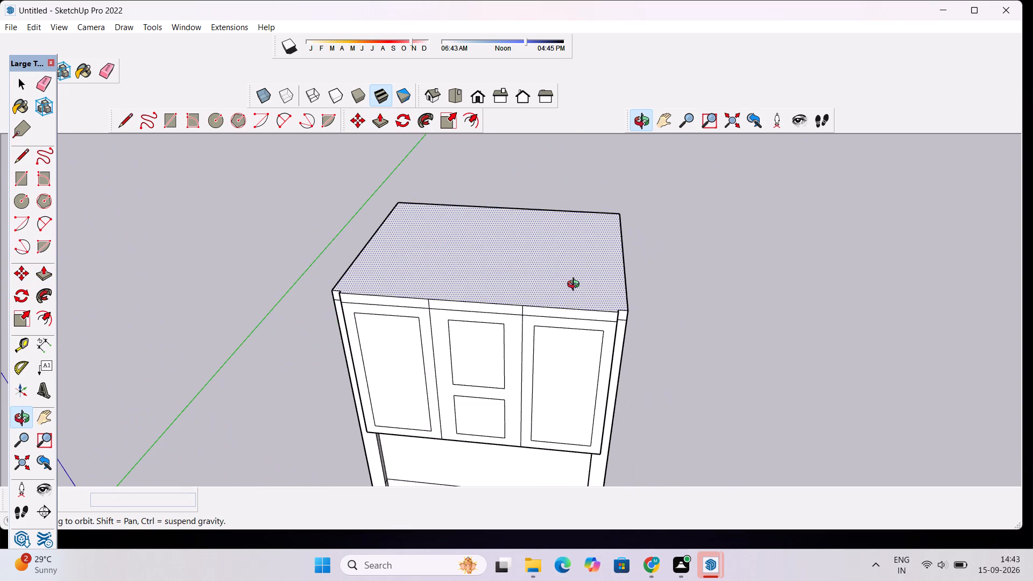
scroll(576, 286, "down", 4)
left_click_drag(551, 301, 740, 261)
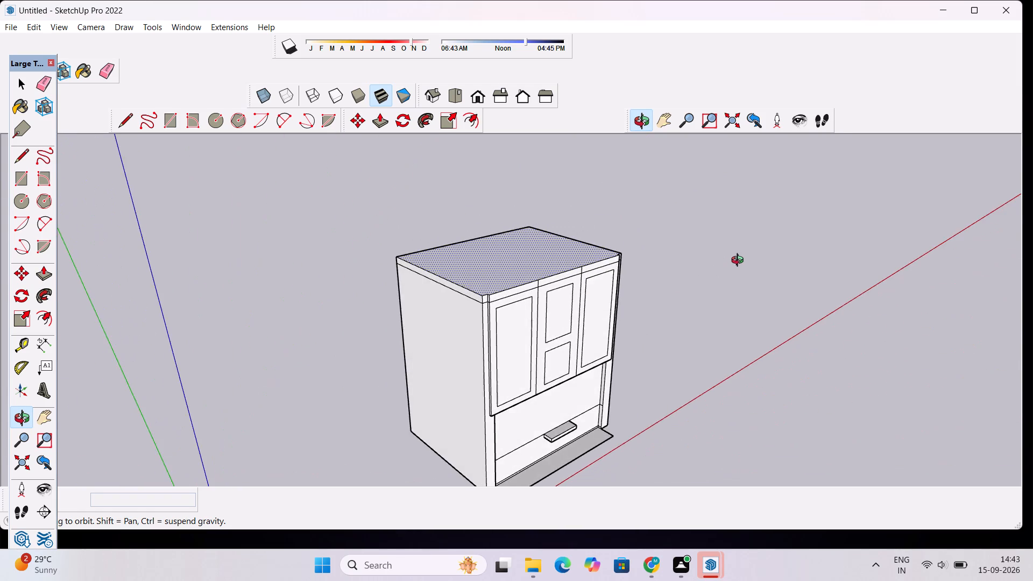
scroll(456, 289, "up", 4)
left_click_drag(456, 289, 515, 293)
scroll(515, 293, "up", 2)
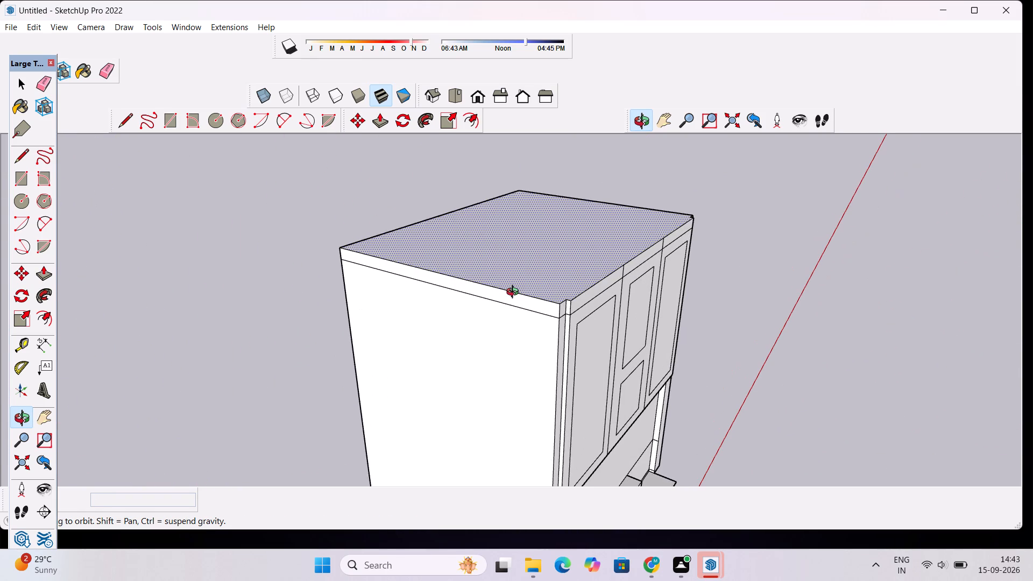
key("p")
key("space")
left_click(511, 298)
key("p")
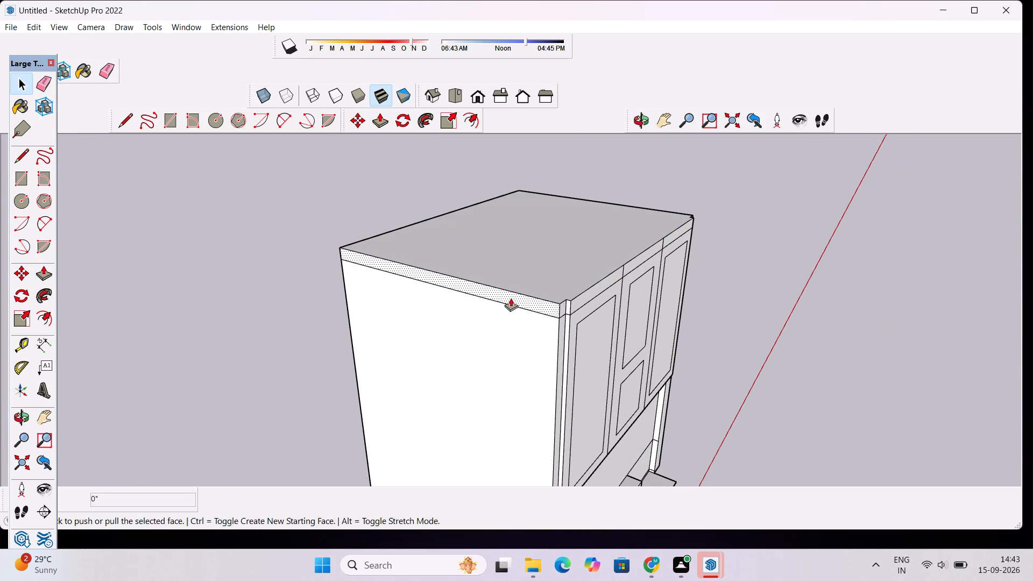
left_click(511, 298)
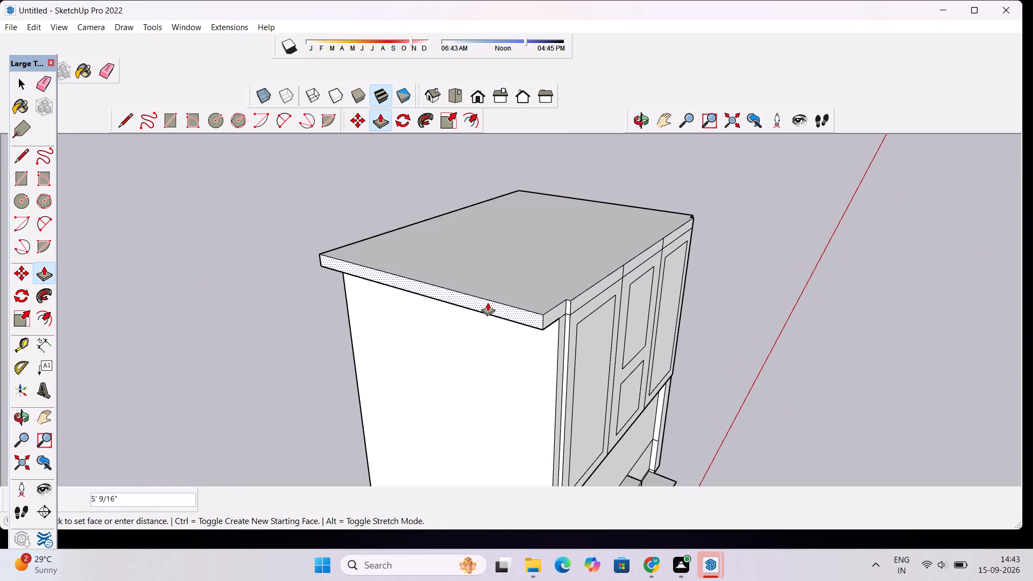
type("1'")
key("Return")
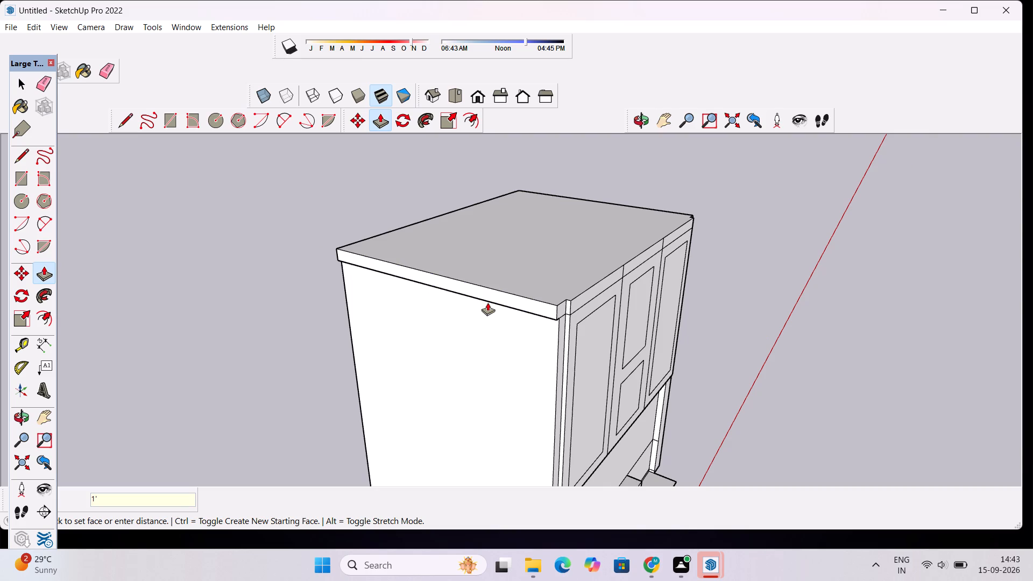
Push/Pull the top band's side face on the building's right side outward 1'.
left_click(643, 125)
left_click_drag(684, 214, 234, 221)
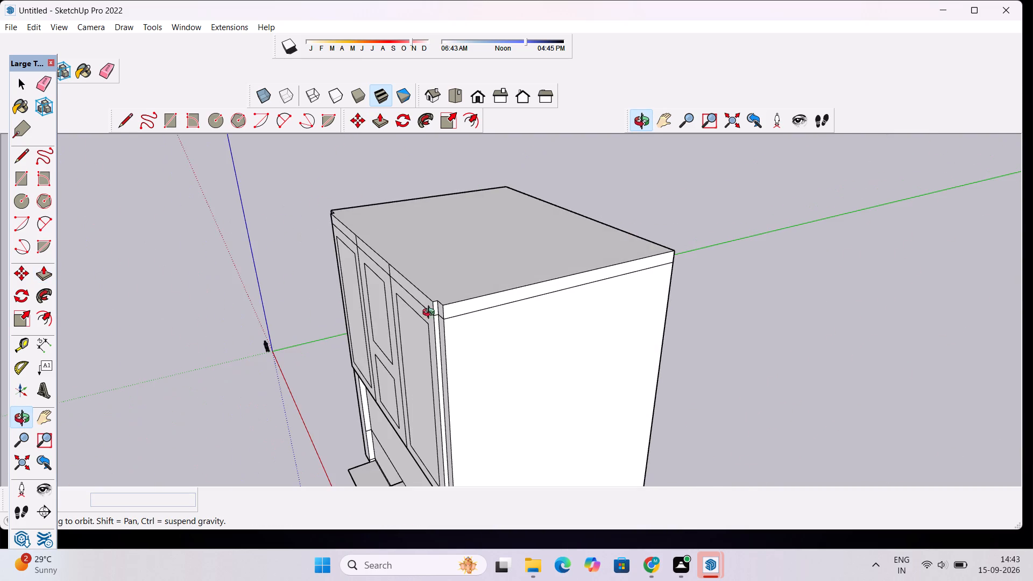
scroll(441, 316, "up", 4)
key("space")
left_click(485, 307)
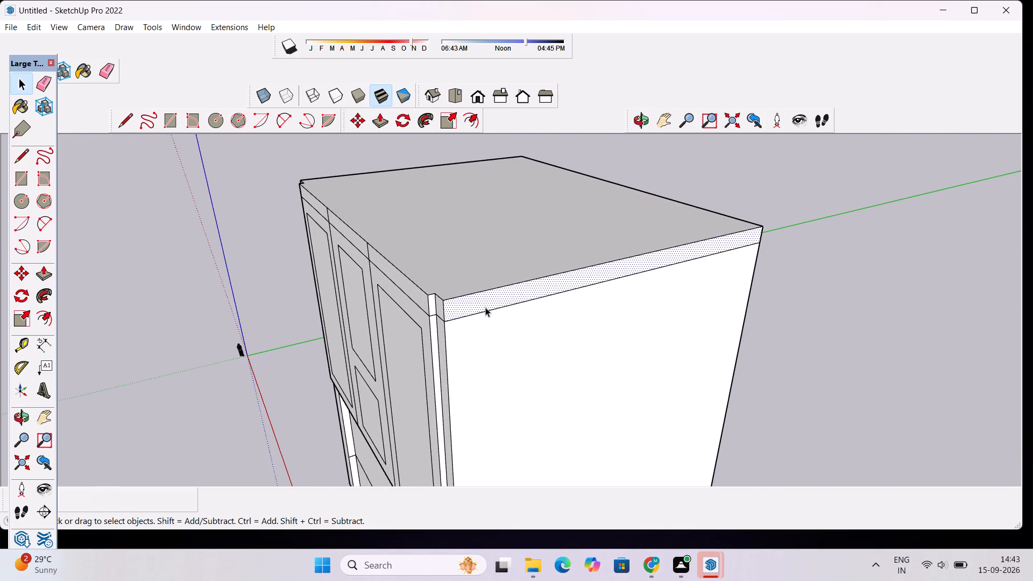
key("p")
left_click(485, 307)
type("1'")
key("Return")
Erase the two vertical divider segments crossing the front of the top band.
scroll(440, 277, "down", 5)
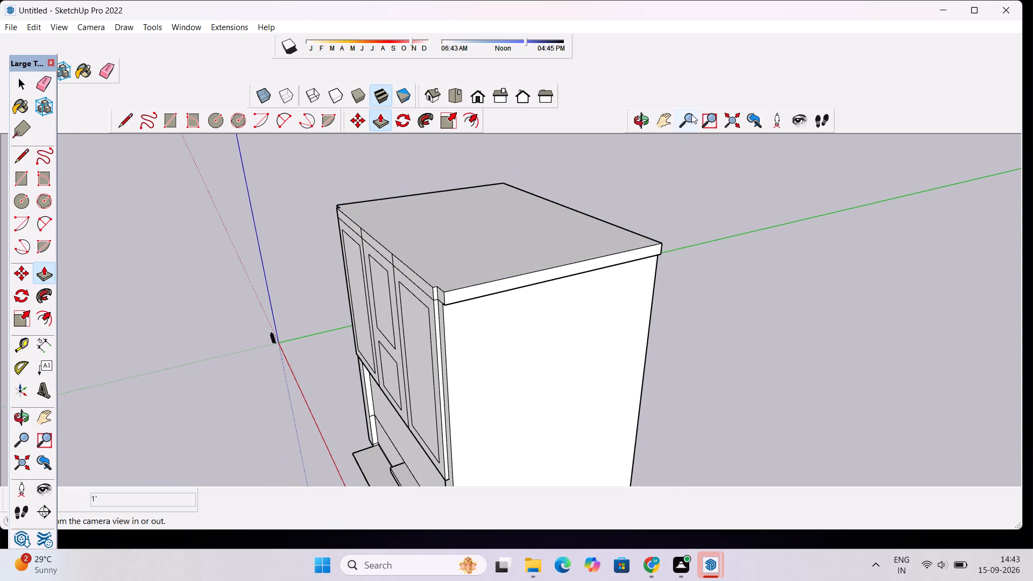
left_click(643, 123)
left_click_drag(405, 209, 728, 200)
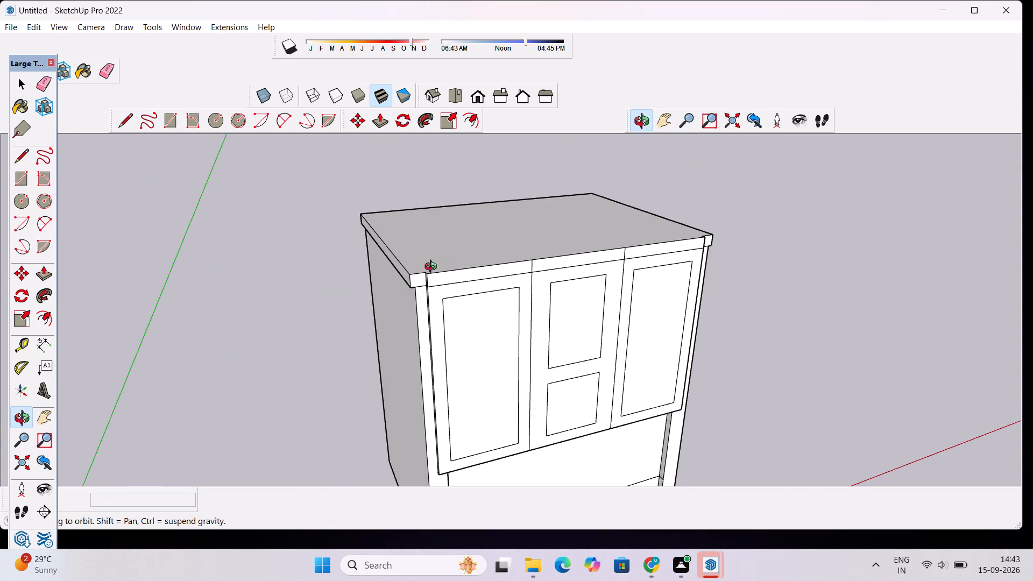
scroll(433, 268, "up", 5)
left_click_drag(320, 295, 558, 199)
left_click_drag(560, 210, 544, 233)
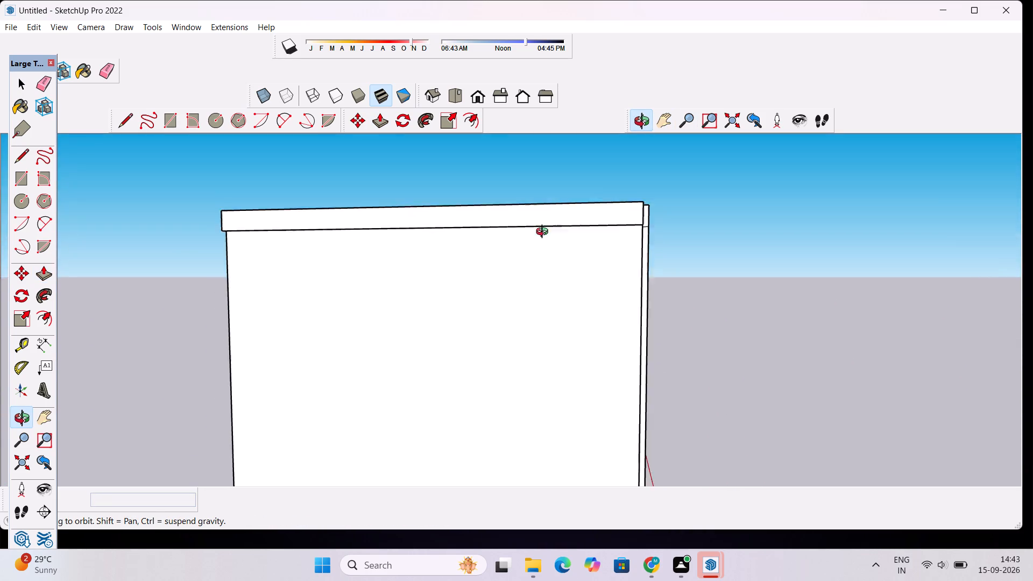
left_click_drag(544, 233, 301, 259)
scroll(299, 254, "down", 7)
left_click_drag(556, 254, 505, 322)
scroll(415, 271, "up", 5)
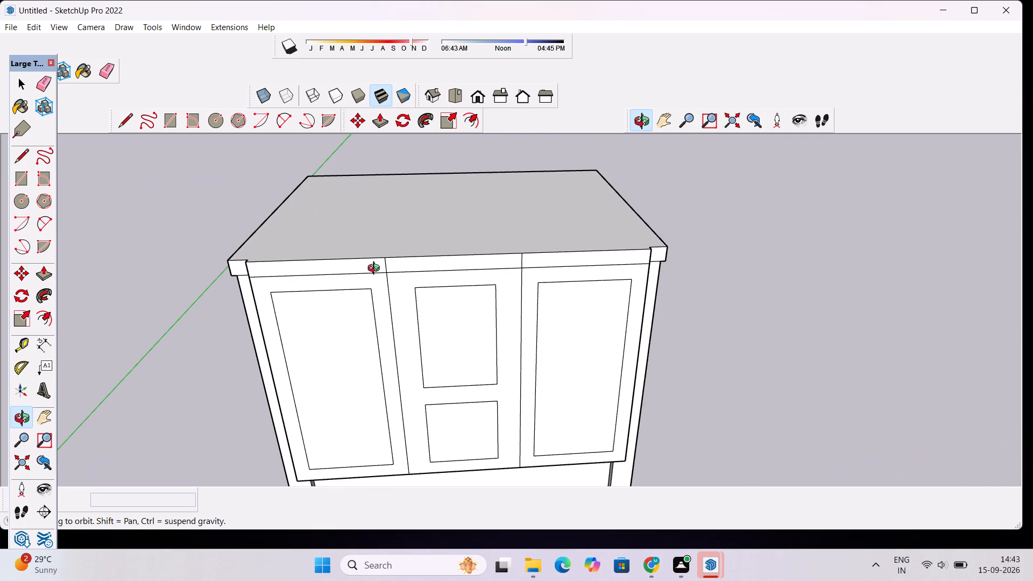
scroll(376, 270, "up", 3)
key("e")
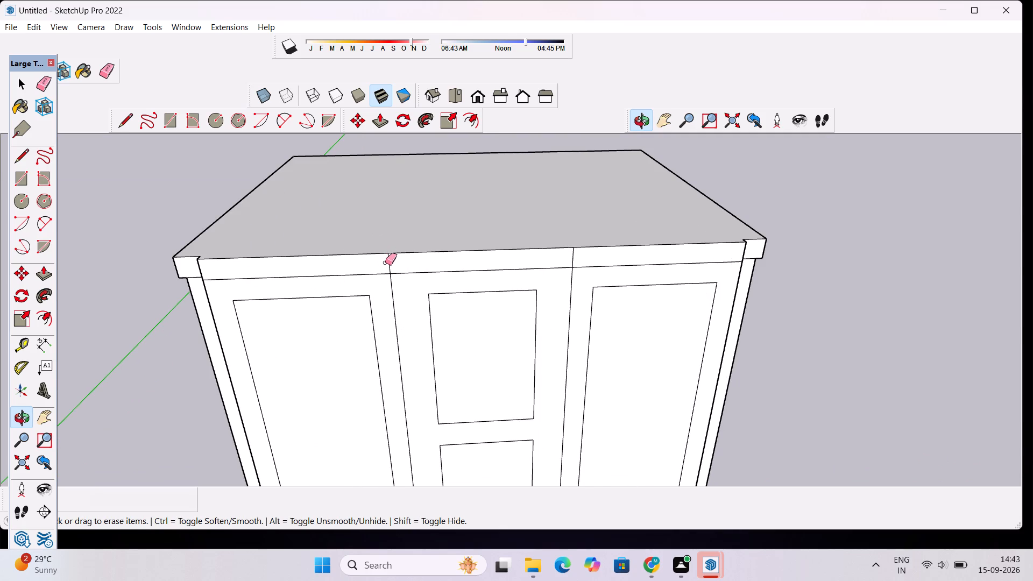
scroll(385, 263, "up", 2)
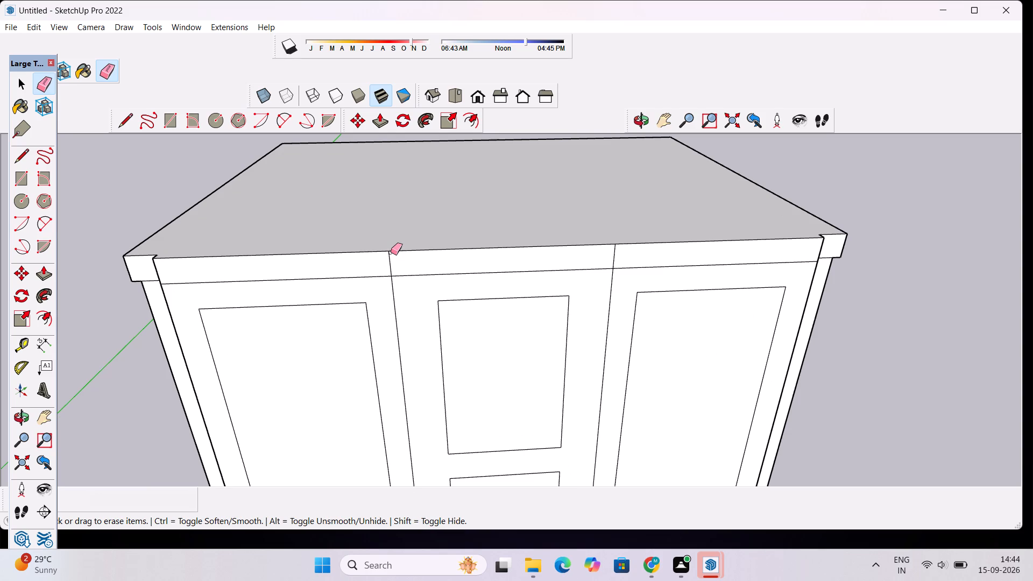
scroll(391, 252, "up", 2)
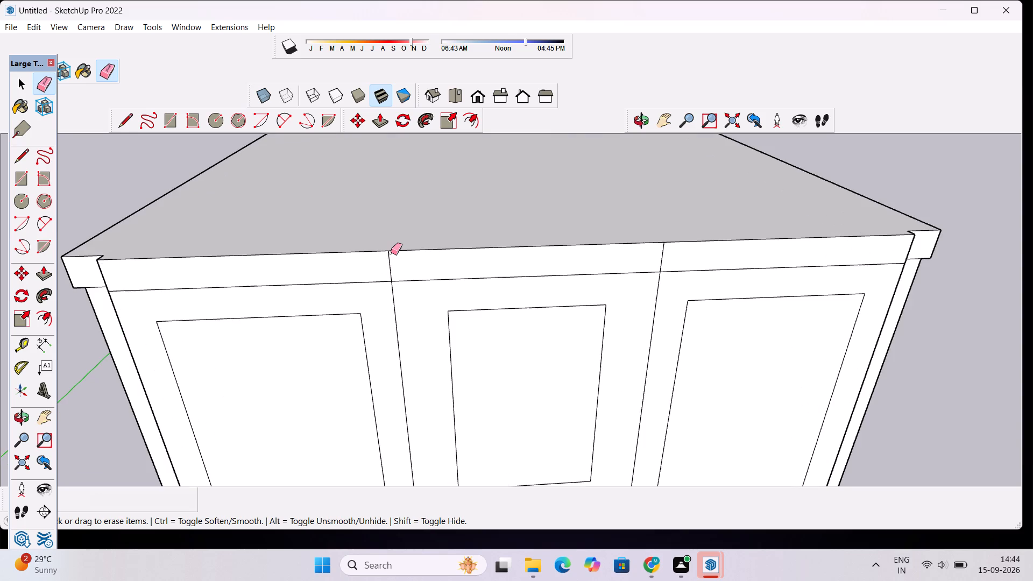
scroll(391, 252, "down", 3)
left_click(634, 123)
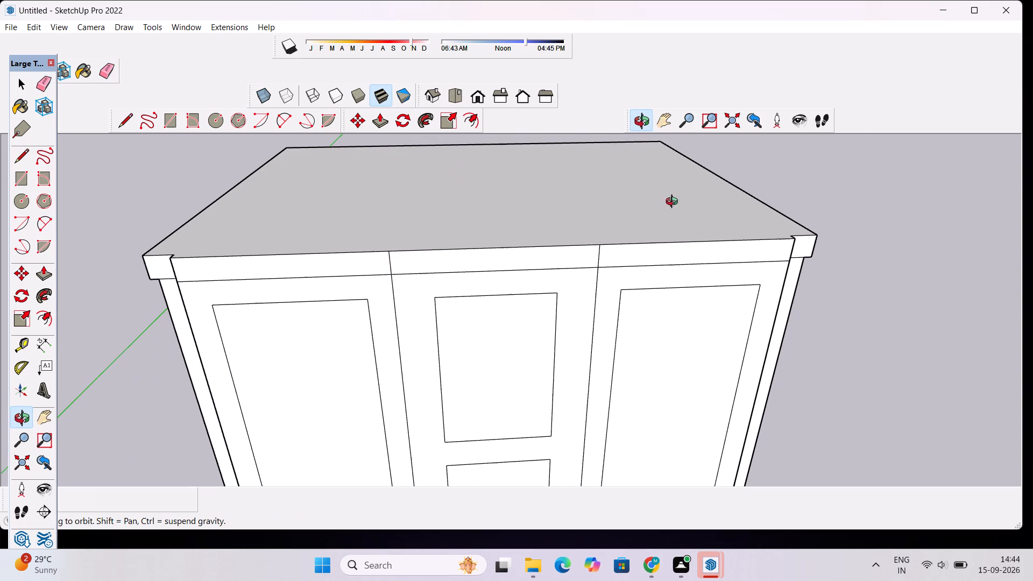
left_click_drag(681, 251, 426, 193)
scroll(426, 193, "down", 5)
scroll(468, 219, "up", 5)
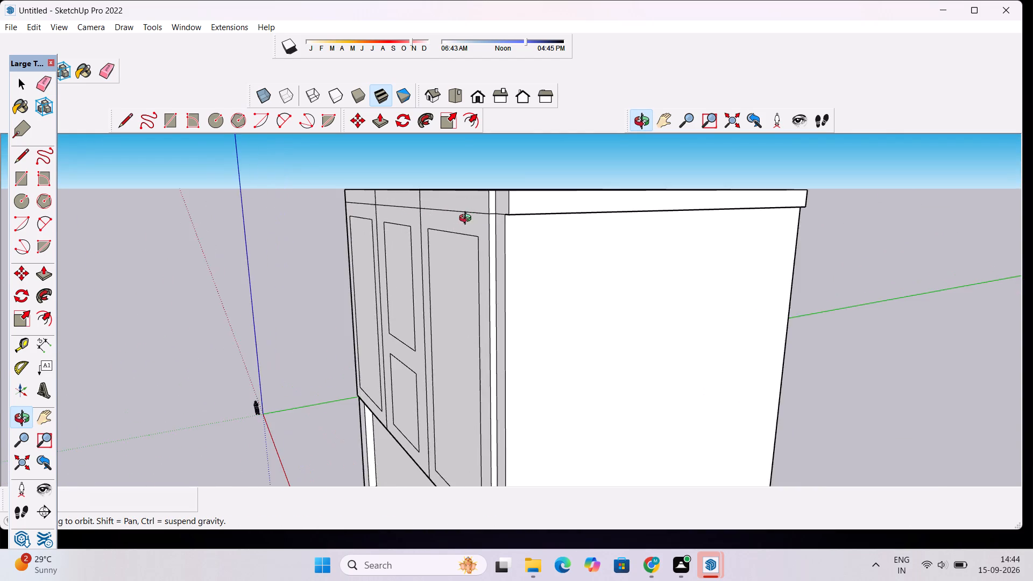
scroll(468, 219, "up", 5)
left_click_drag(349, 189, 422, 207)
scroll(321, 203, "up", 4)
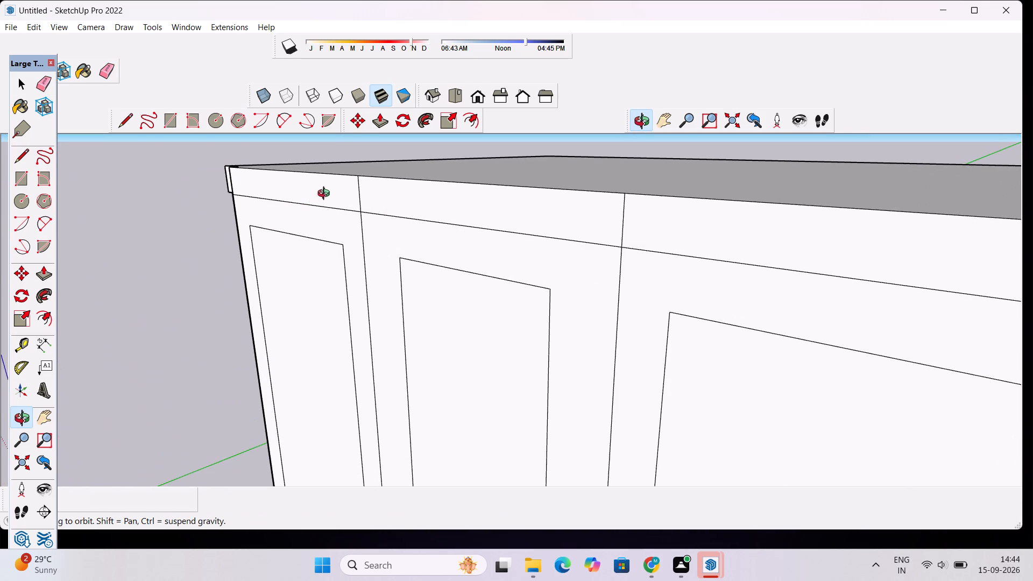
scroll(349, 185, "up", 4)
key("e")
left_click(363, 192)
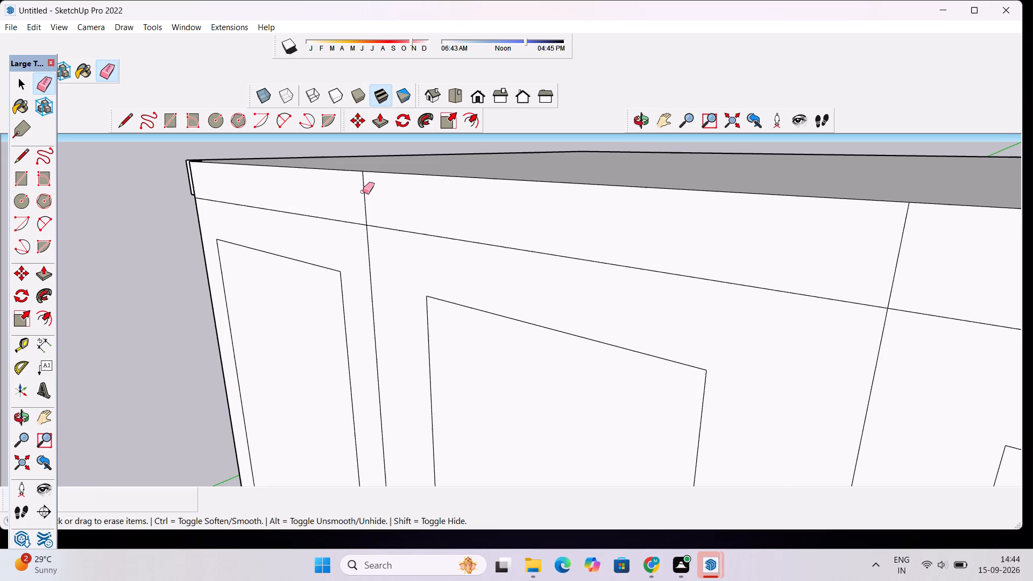
scroll(401, 192, "down", 5)
scroll(382, 201, "up", 4)
left_click_drag(363, 186, 376, 192)
scroll(480, 182, "down", 6)
left_click_drag(671, 214, 649, 216)
scroll(364, 196, "down", 5)
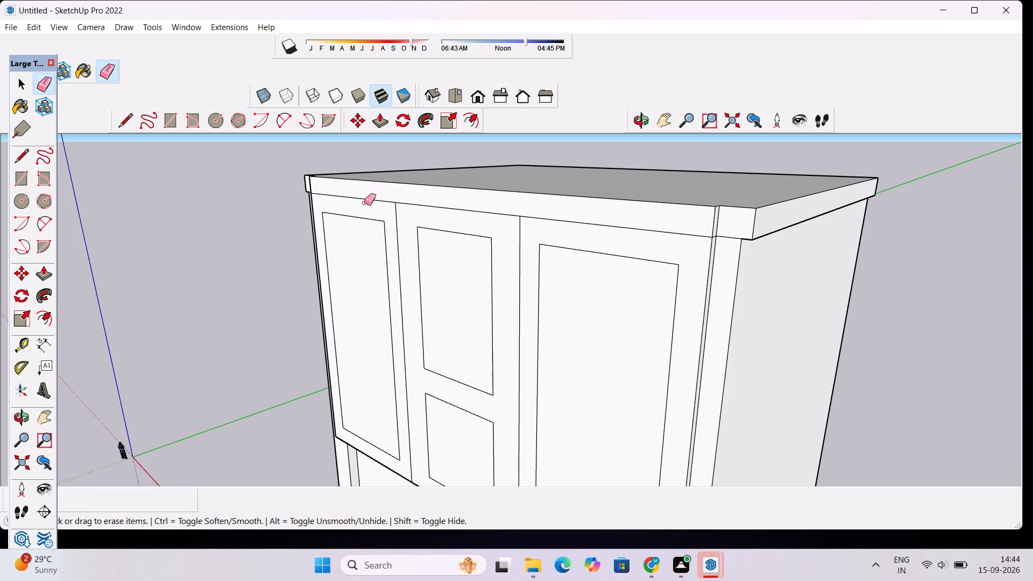
Examine the overhanging top band and the front elevation from several angles.
scroll(360, 202, "down", 6)
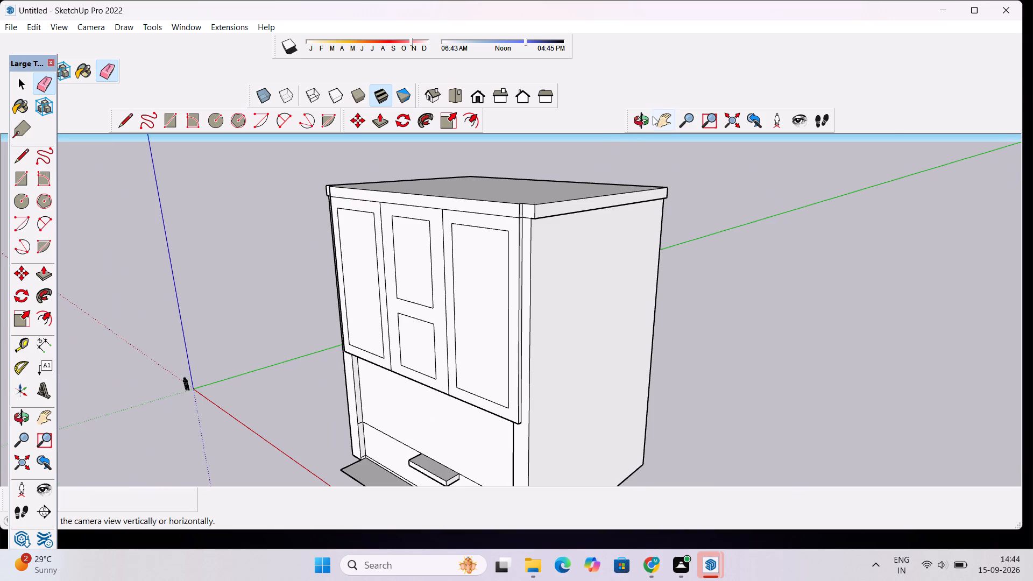
left_click(647, 123)
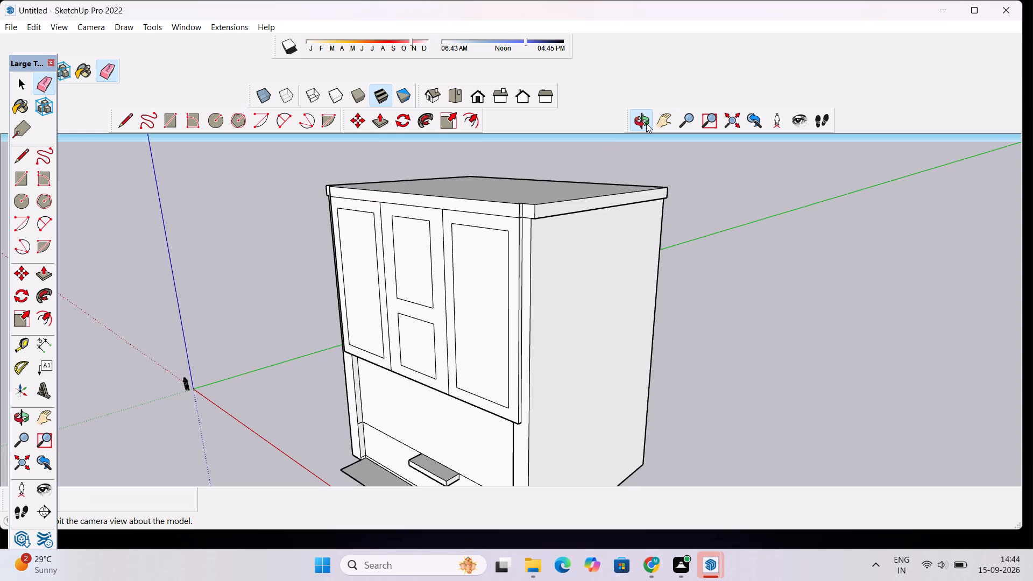
scroll(544, 161, "down", 4)
left_click_drag(468, 246, 652, 304)
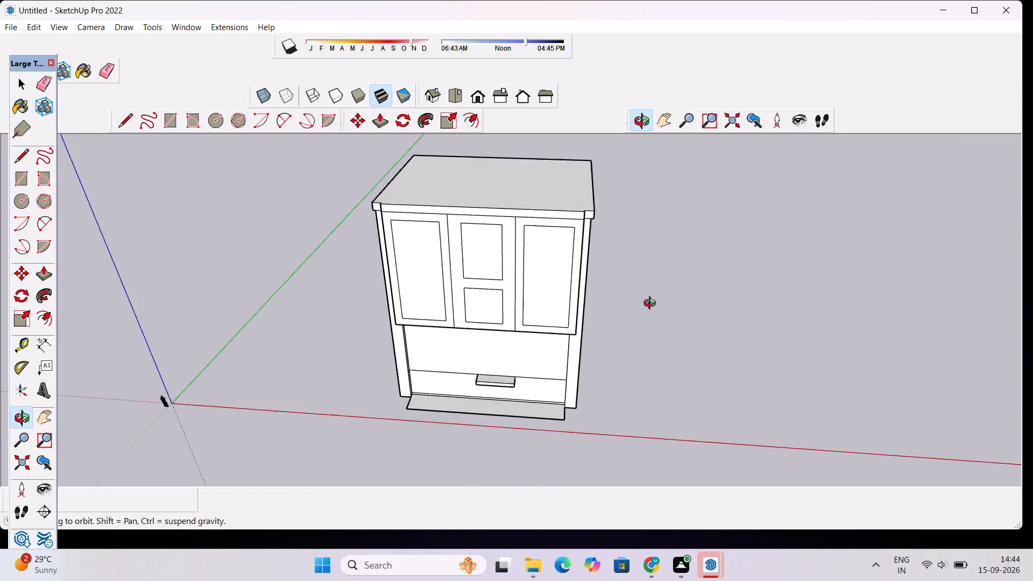
left_click_drag(652, 304, 767, 292)
scroll(477, 218, "up", 10)
left_click_drag(377, 239, 538, 242)
scroll(562, 237, "up", 5)
scroll(564, 236, "down", 7)
left_click_drag(625, 273, 299, 263)
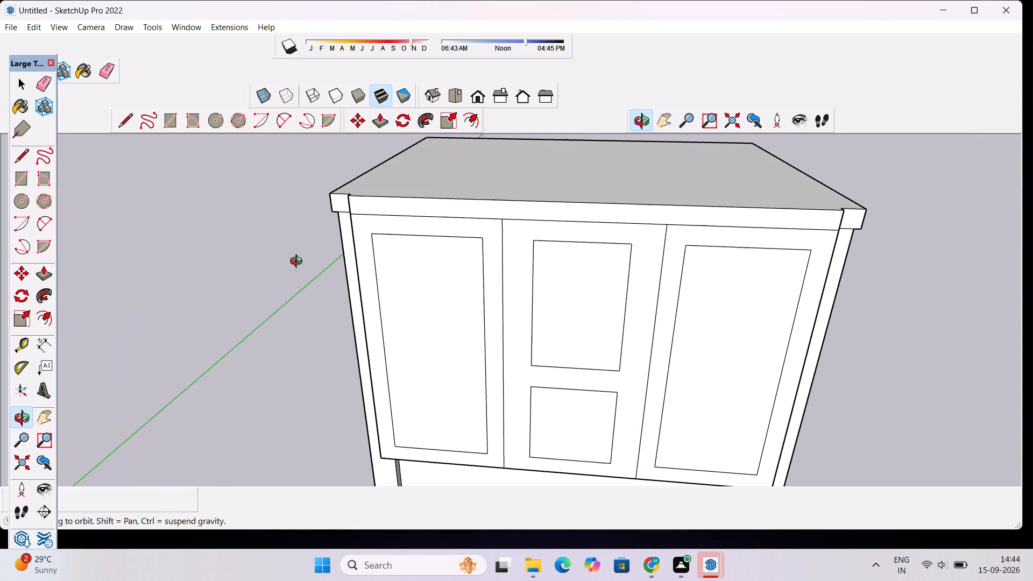
scroll(357, 230, "down", 5)
left_click_drag(357, 230, 372, 284)
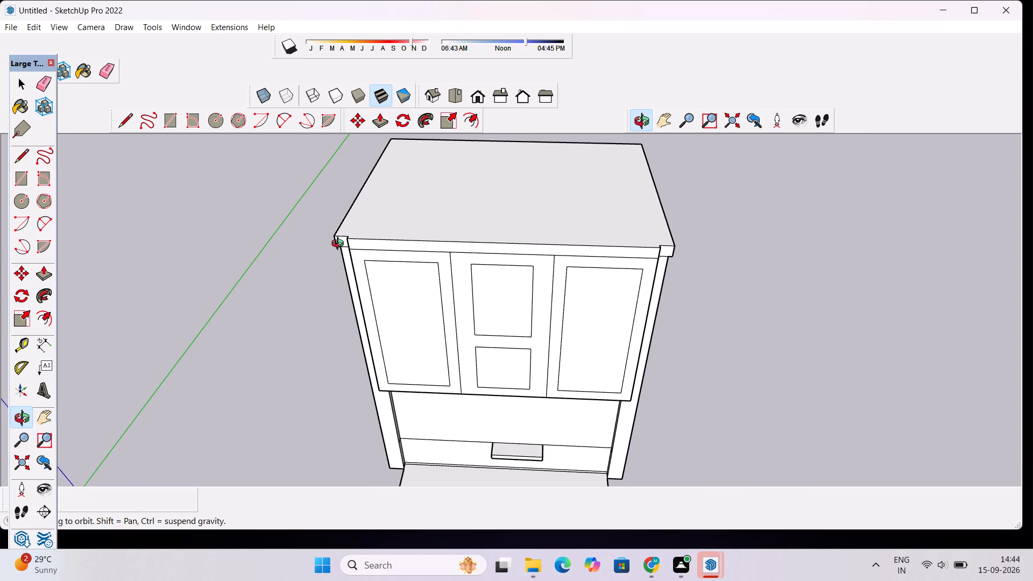
scroll(340, 245, "up", 3)
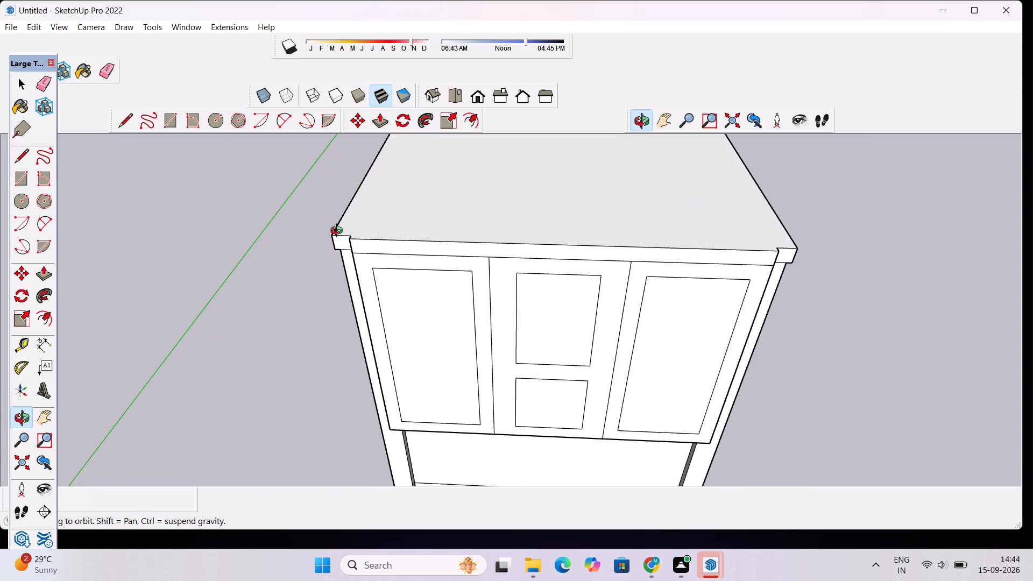
scroll(339, 232, "down", 5)
left_click_drag(357, 246, 363, 285, "shift")
scroll(334, 267, "up", 4, "shift")
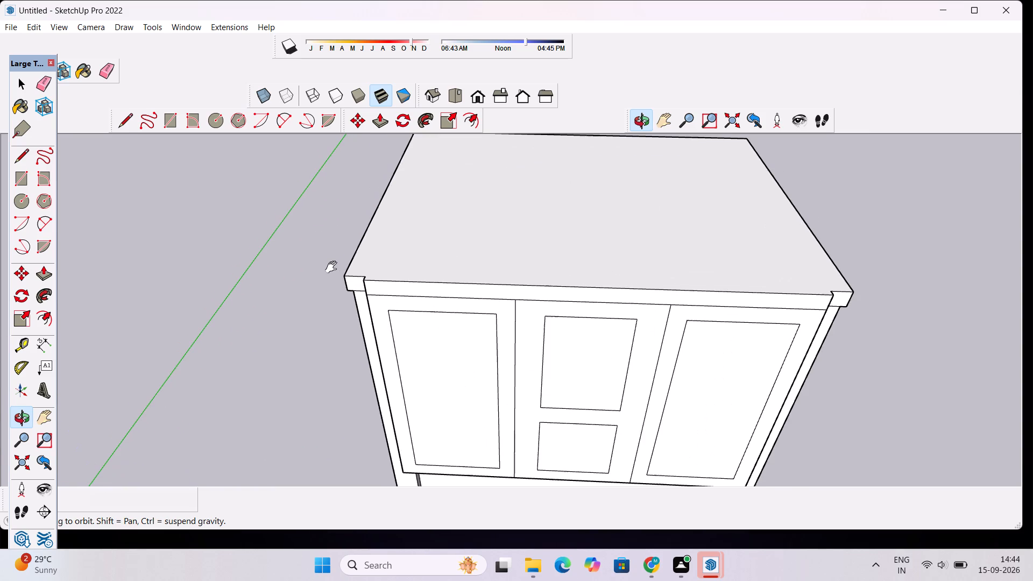
key("l")
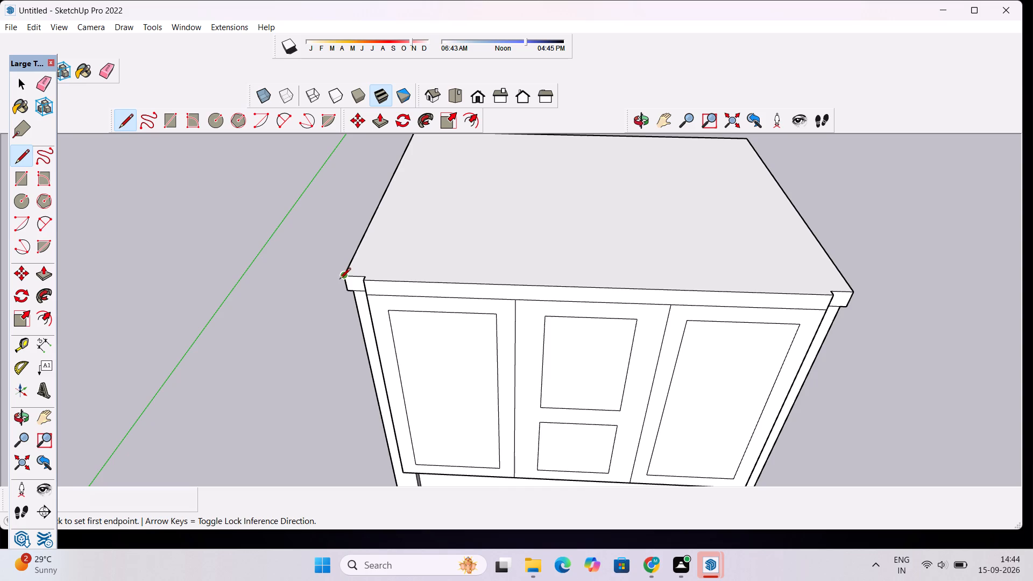
key("space")
scroll(339, 284, "down", 4)
Push/Pull the top face of the overhanging top band upward 5'.
left_click(641, 118)
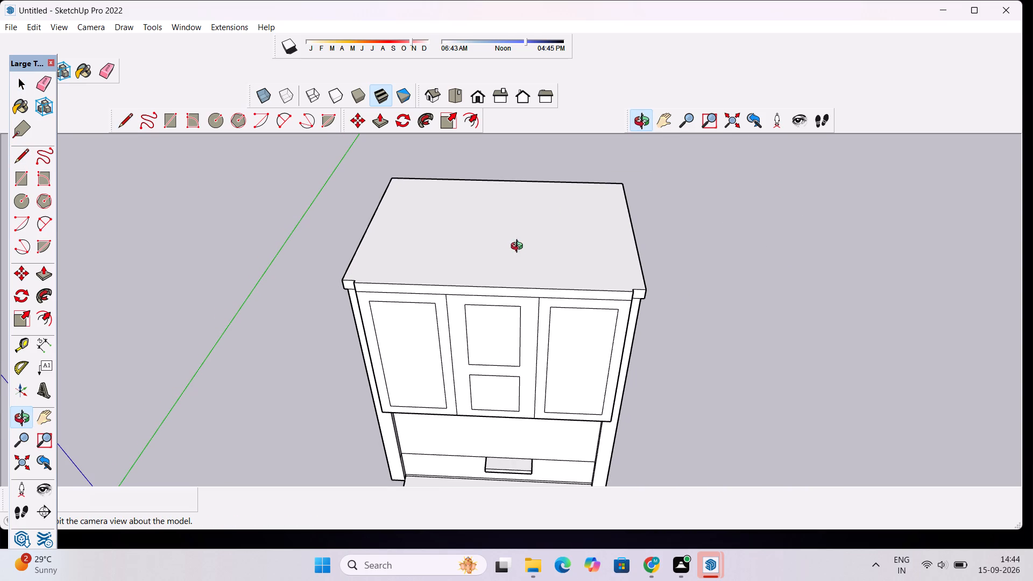
left_click_drag(519, 258, 518, 280)
scroll(511, 288, "up", 1)
left_click_drag(489, 293, 494, 343, "shift")
key("space")
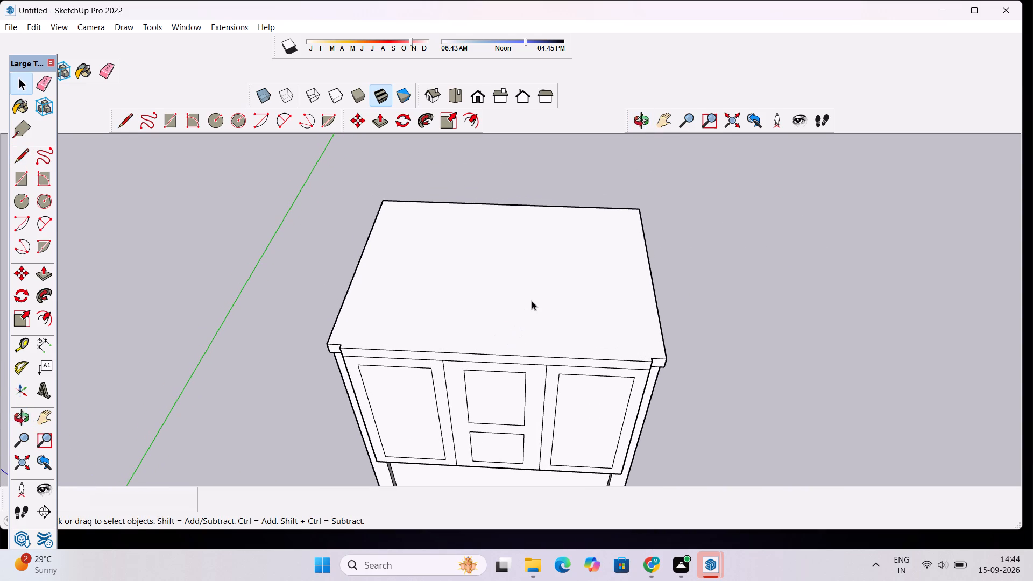
left_click(526, 301)
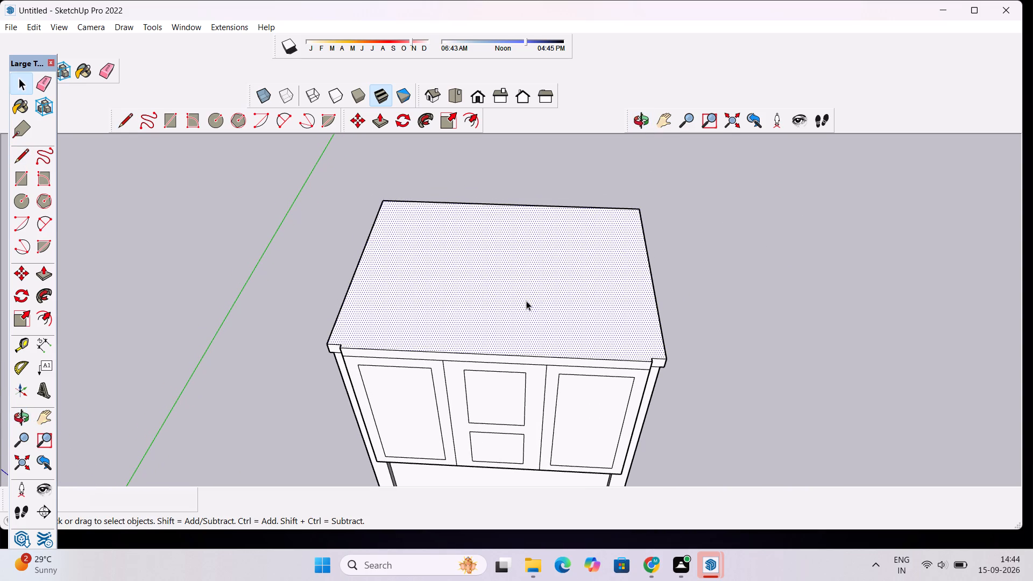
key("BackSpace")
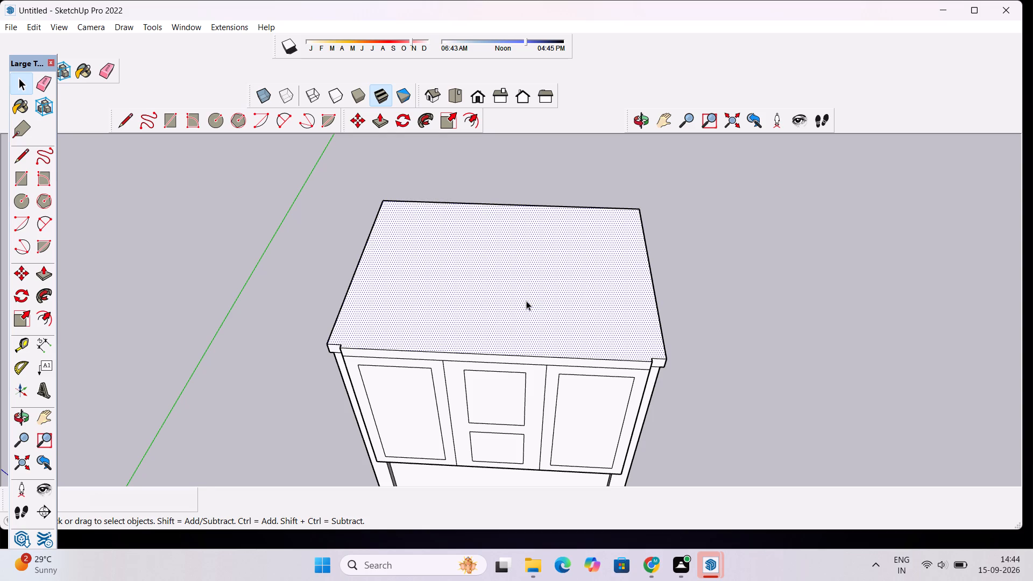
key("p")
left_click(526, 301)
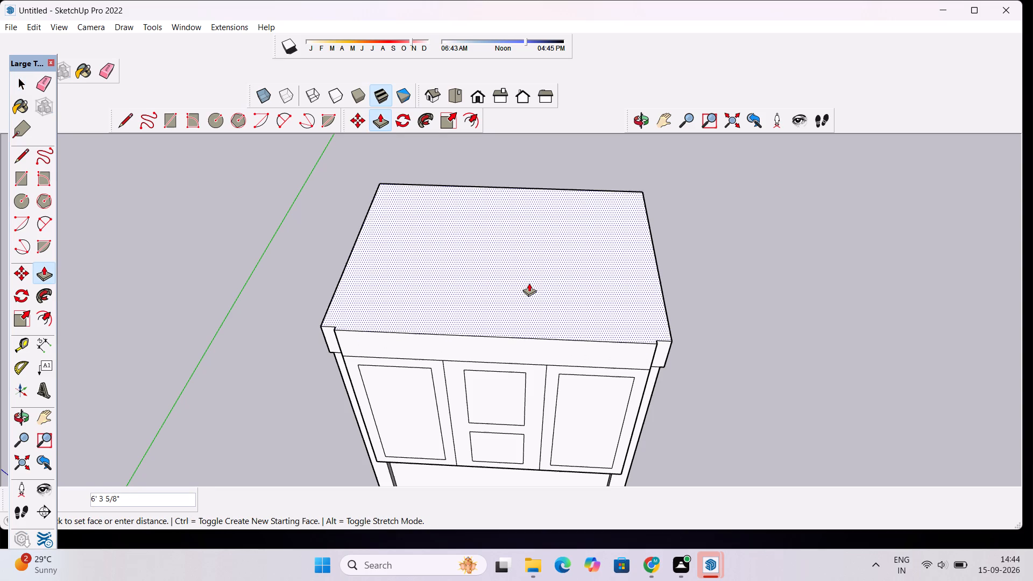
type("5'")
key("Return")
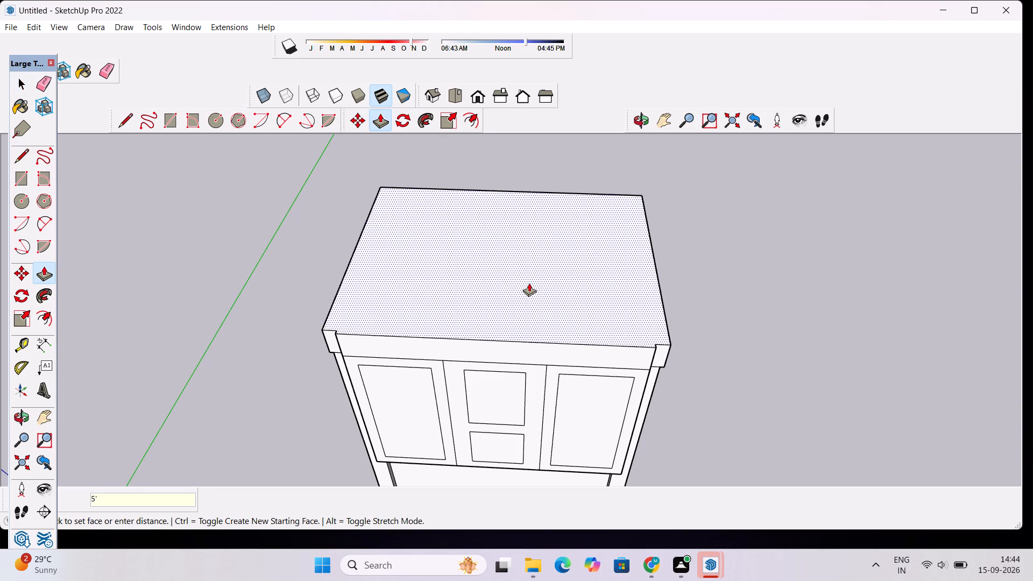
Examine the heightened top band and the front elevation from several angles.
left_click(631, 121)
left_click_drag(532, 366, 554, 303)
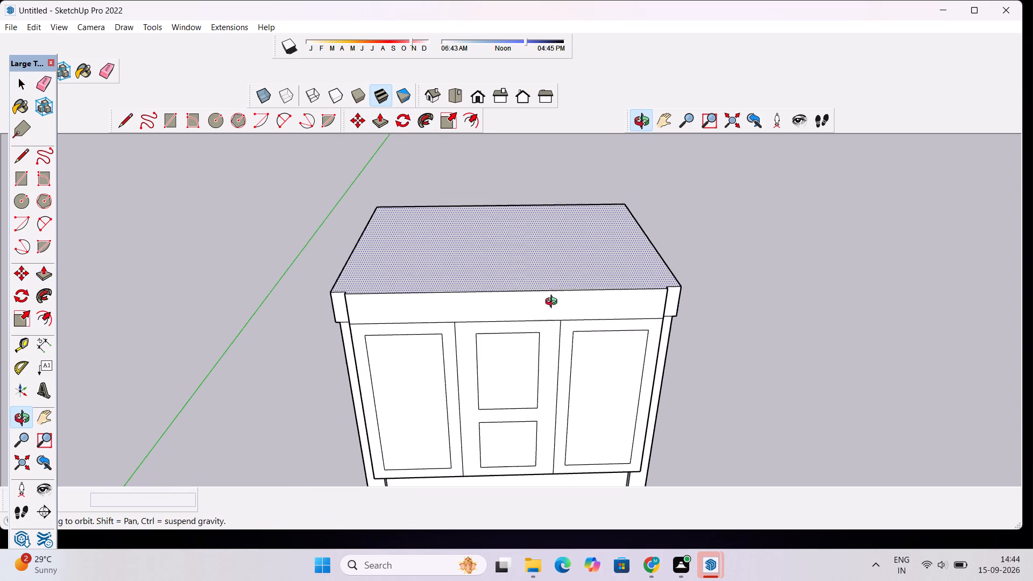
left_click_drag(554, 303, 642, 279)
scroll(400, 331, "down", 6)
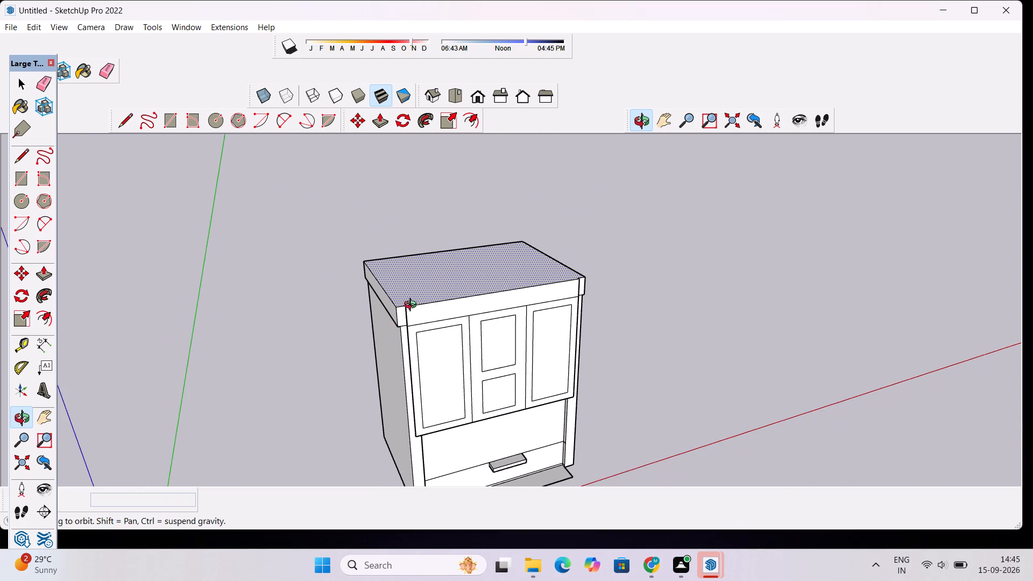
scroll(413, 311, "up", 9)
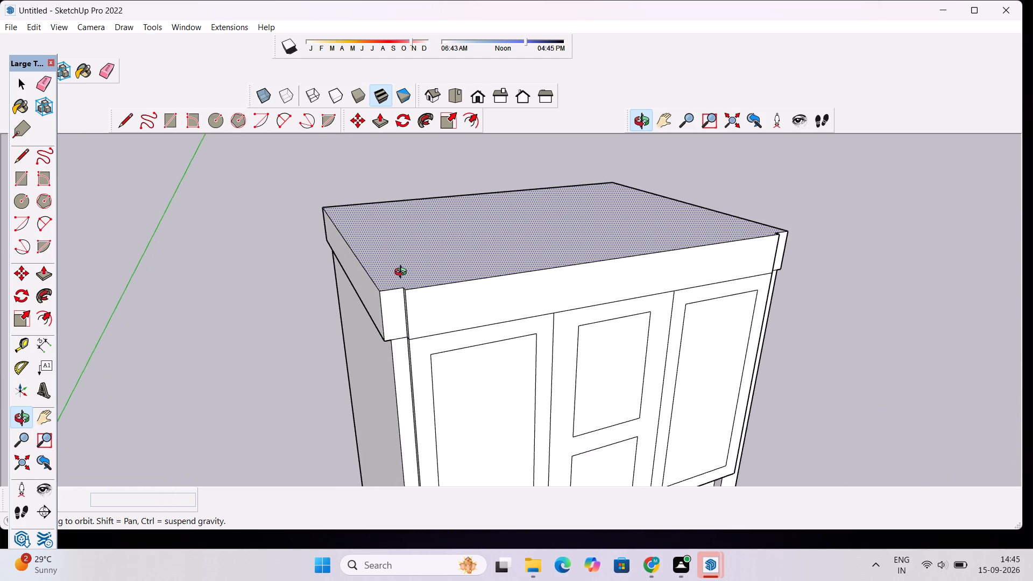
scroll(403, 273, "down", 13)
scroll(414, 360, "down", 5)
left_click_drag(468, 384, 414, 373)
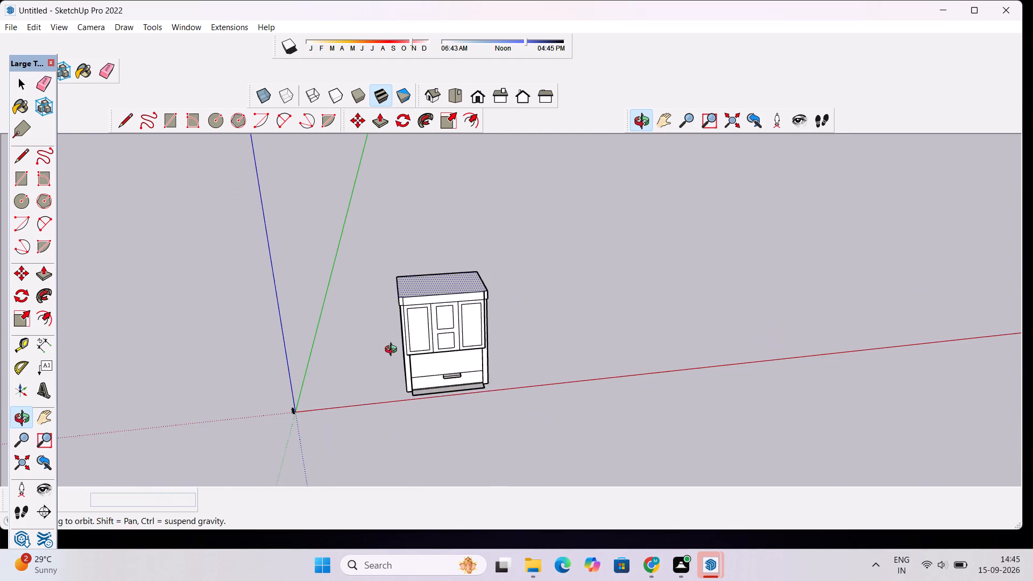
scroll(547, 339, "up", 10)
left_click_drag(456, 273, 460, 334)
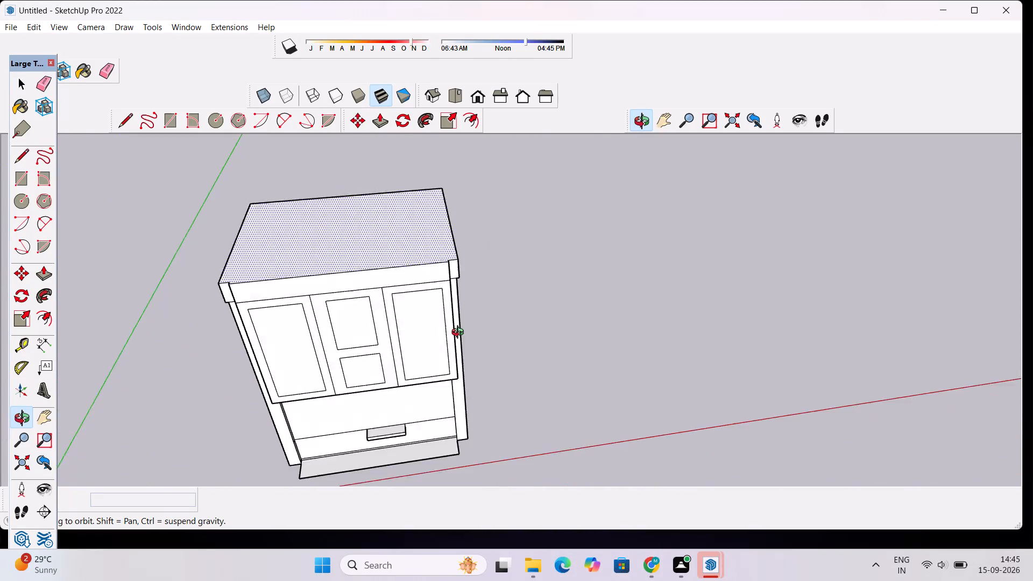
left_click_drag(460, 334, 565, 233)
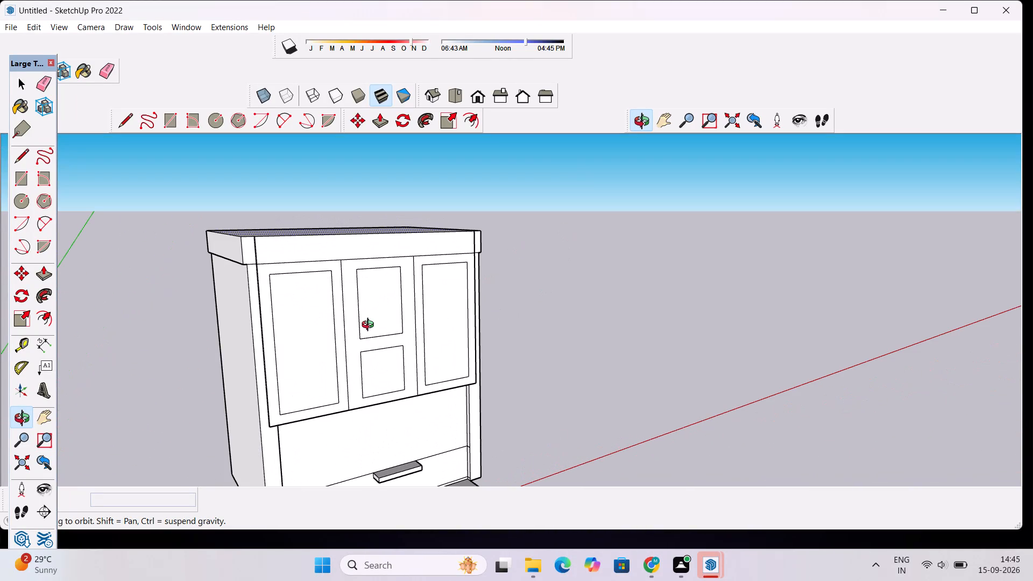
left_click_drag(455, 361, 381, 364)
Push/Pull the top band's front face, above the upper-front panels, outward 1'.
scroll(280, 255, "up", 4)
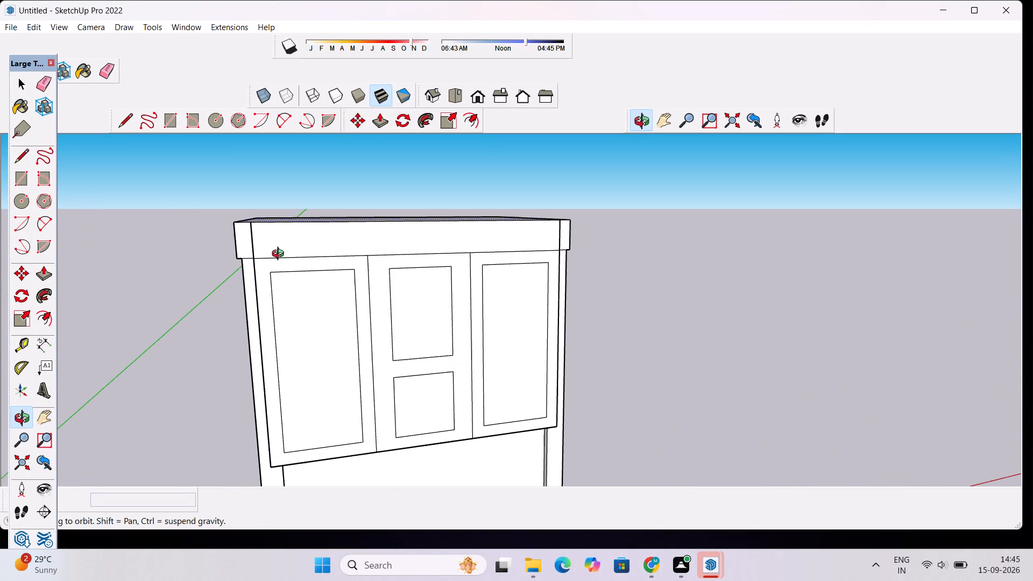
scroll(302, 276, "up", 5)
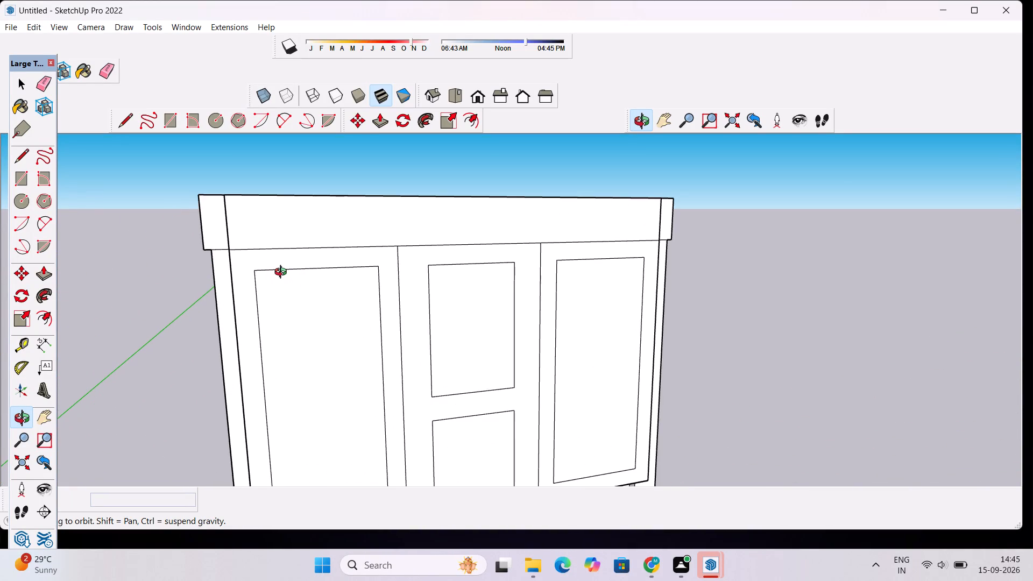
scroll(282, 273, "up", 4)
left_click_drag(235, 267, 424, 289)
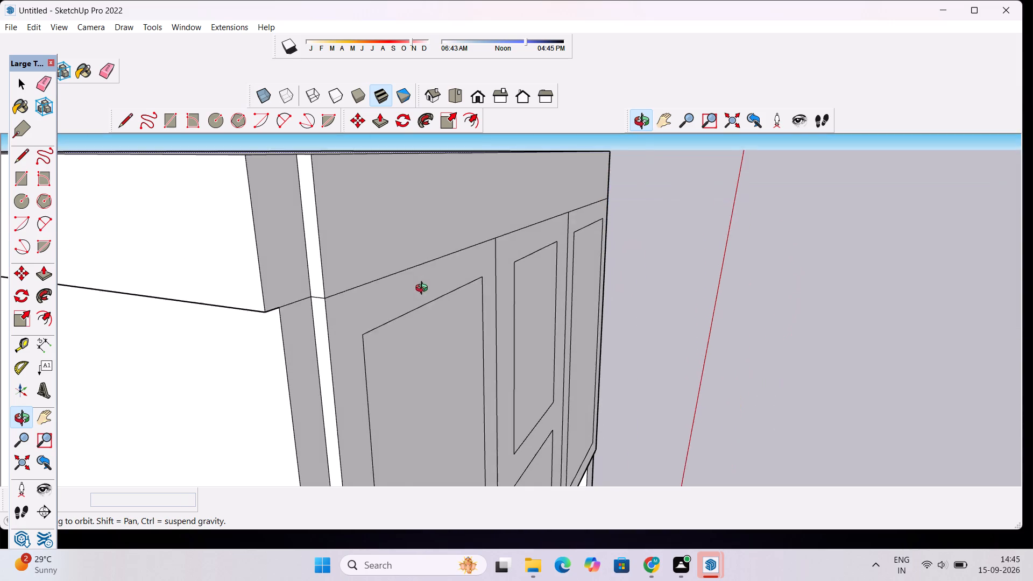
left_click_drag(424, 289, 463, 295)
key("space")
left_click(426, 246)
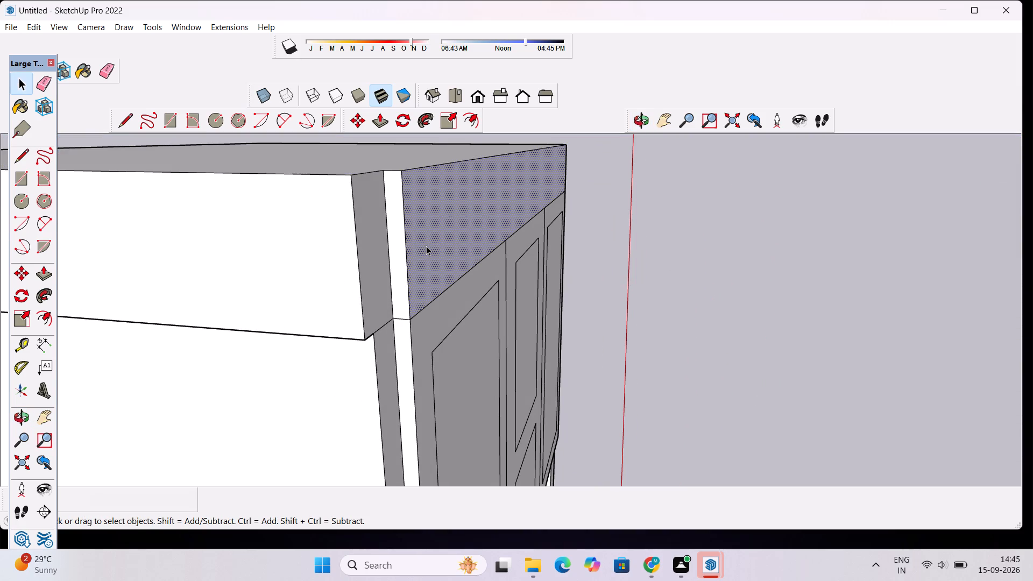
key("p")
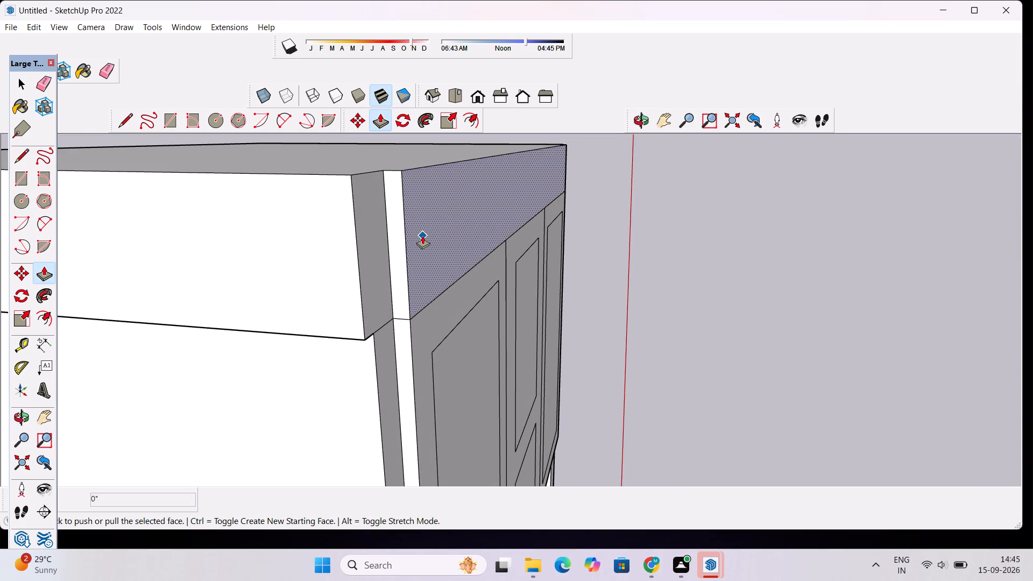
left_click(422, 236)
type("1'")
key("Return")
Push/Pull the frame around the tall panel on the upper front's left side outward 9".
scroll(447, 242, "up", 1)
scroll(452, 243, "down", 3)
left_click(639, 125)
left_click_drag(642, 202, 513, 202)
scroll(428, 258, "down", 4)
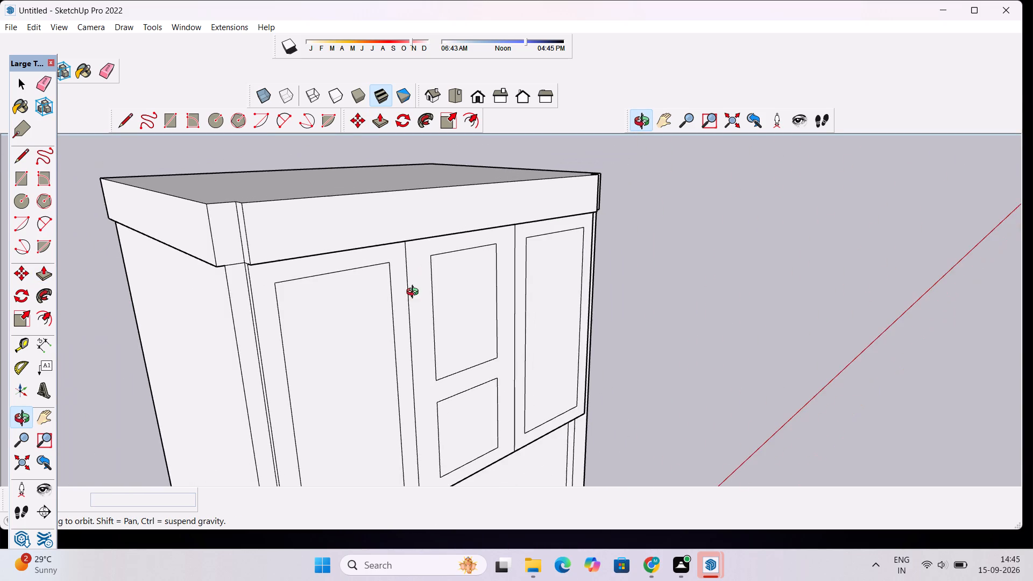
left_click_drag(413, 321, 362, 341)
scroll(292, 333, "up", 1)
left_click_drag(322, 331, 287, 323)
scroll(332, 264, "up", 2)
left_click_drag(370, 309, 328, 301)
key("p")
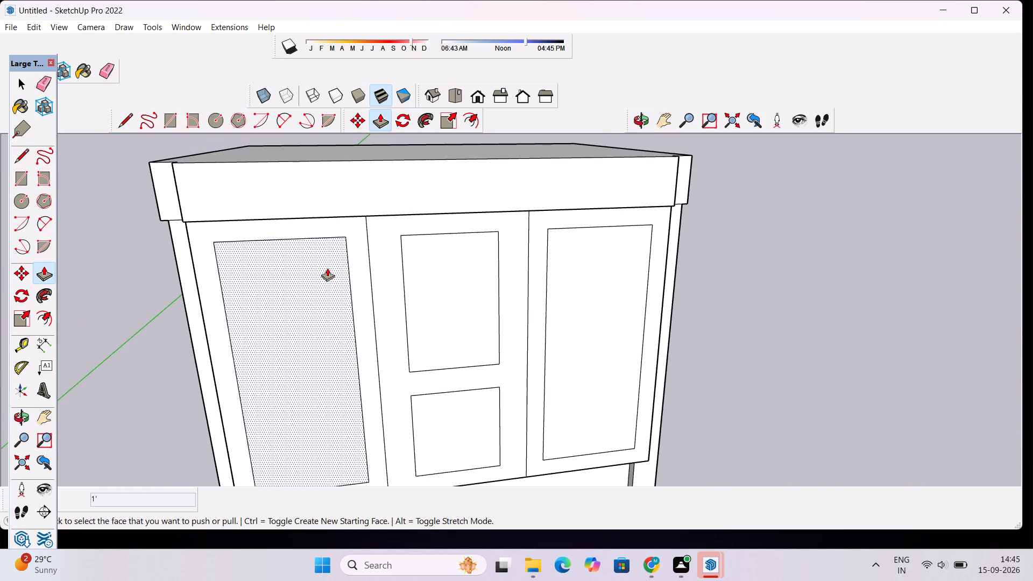
left_click(346, 225)
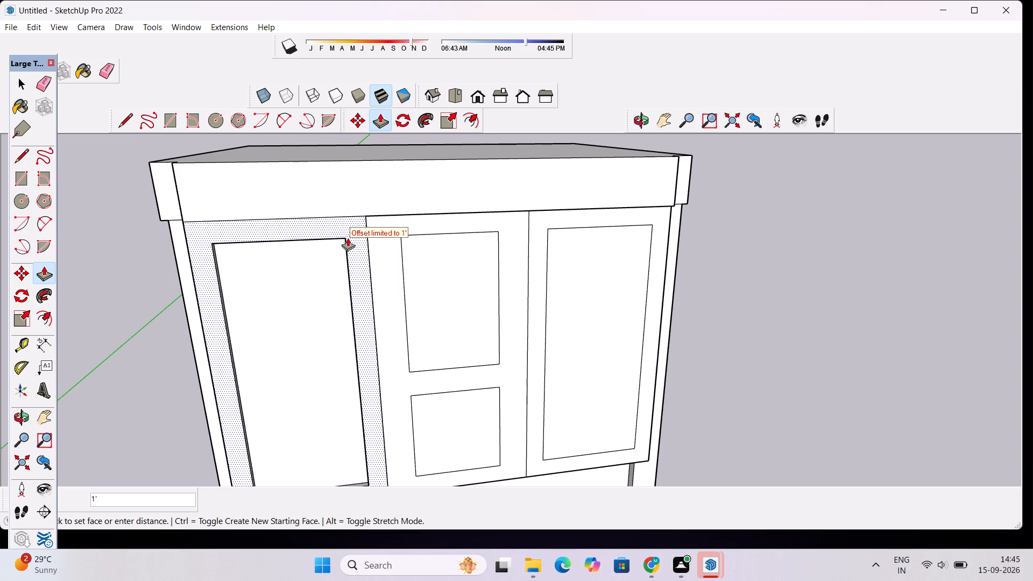
type("9\"")
key("Return")
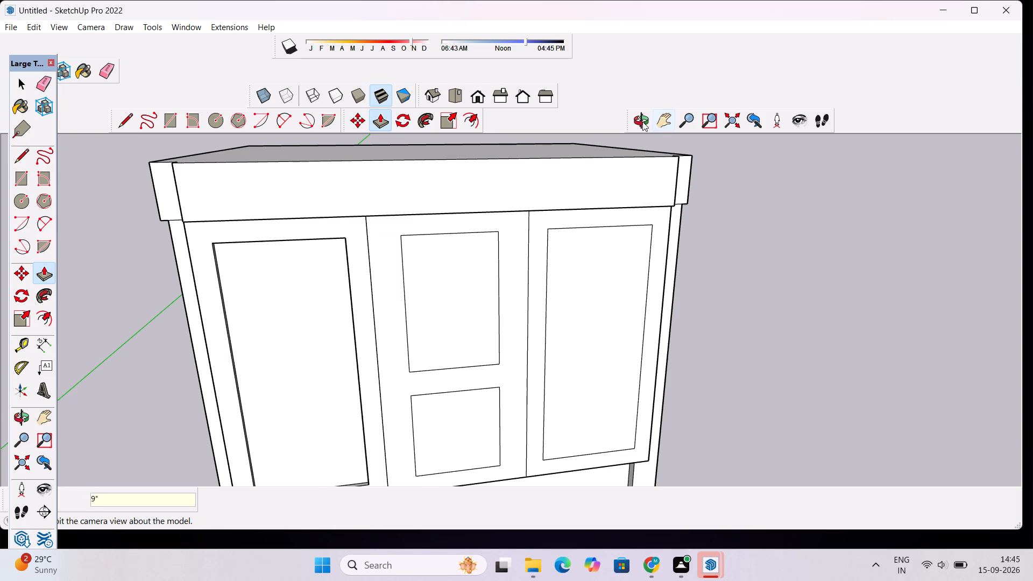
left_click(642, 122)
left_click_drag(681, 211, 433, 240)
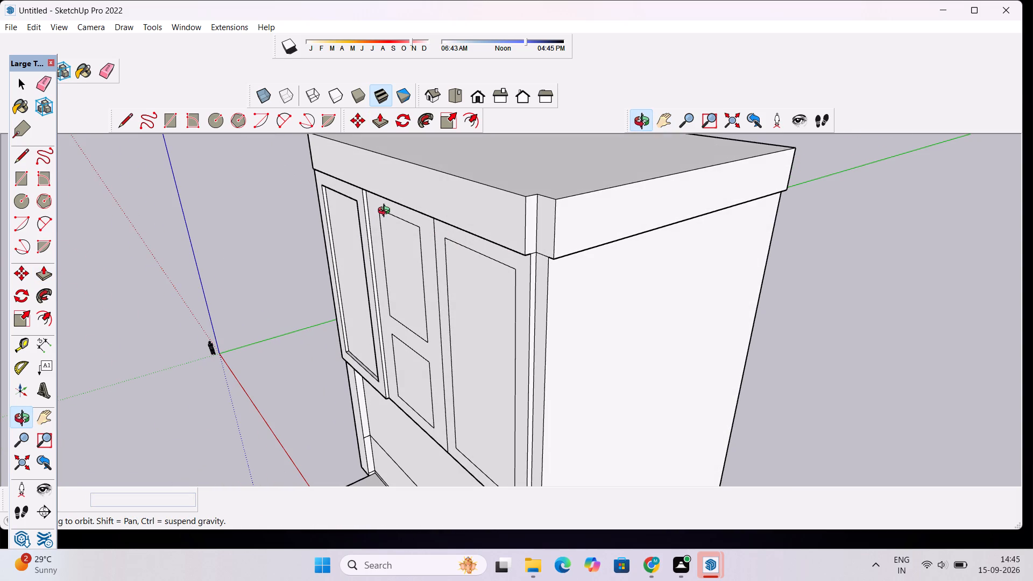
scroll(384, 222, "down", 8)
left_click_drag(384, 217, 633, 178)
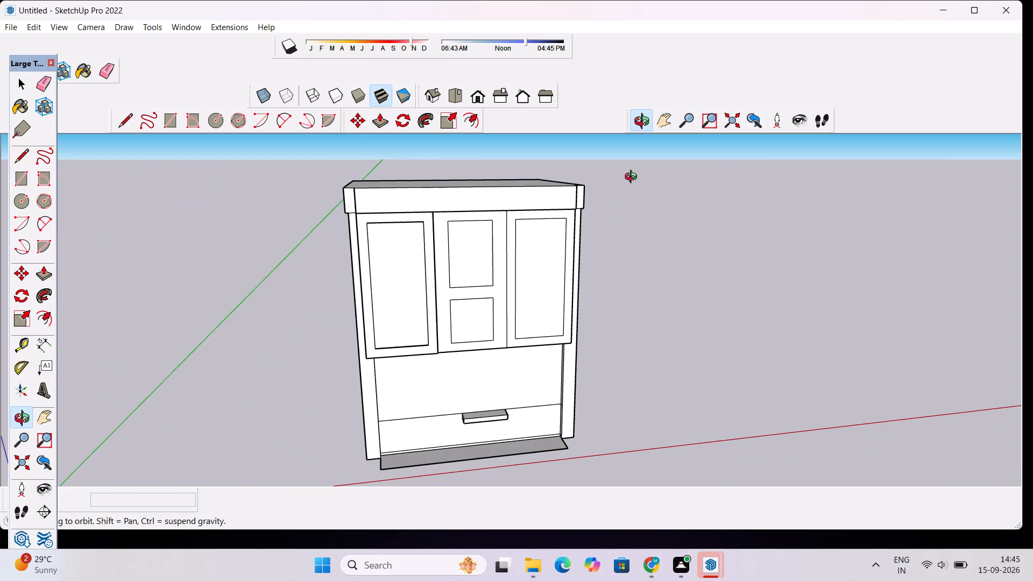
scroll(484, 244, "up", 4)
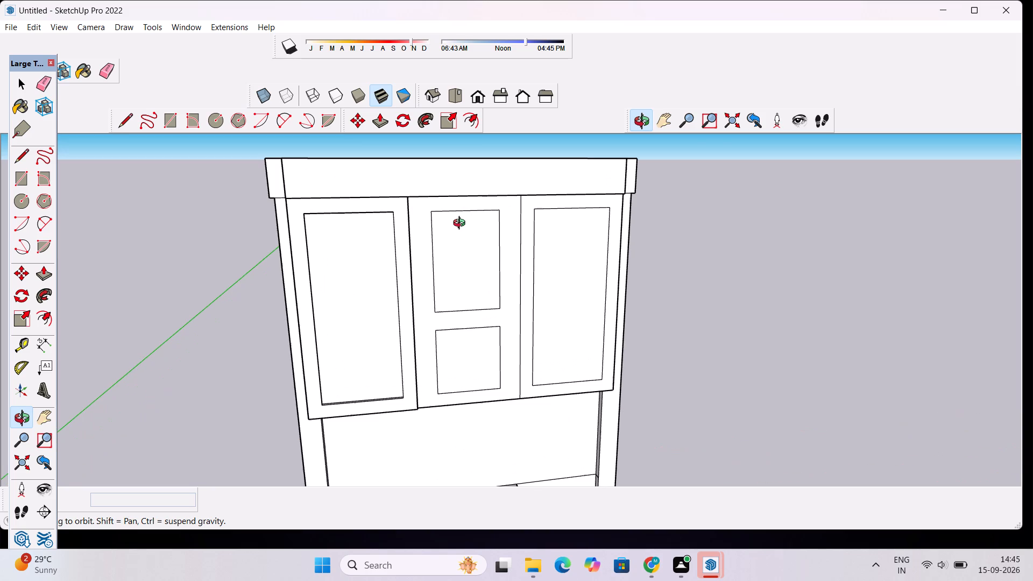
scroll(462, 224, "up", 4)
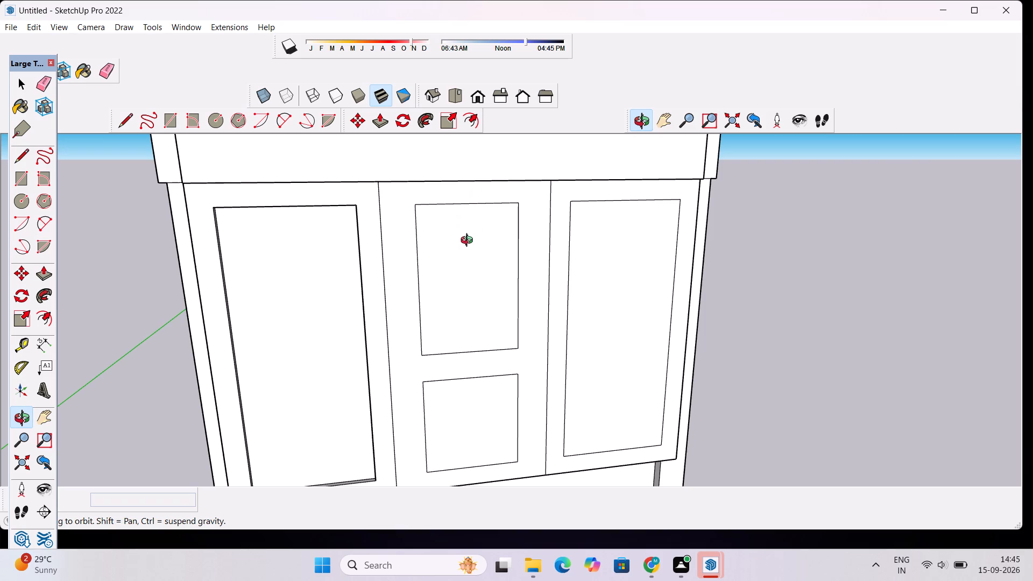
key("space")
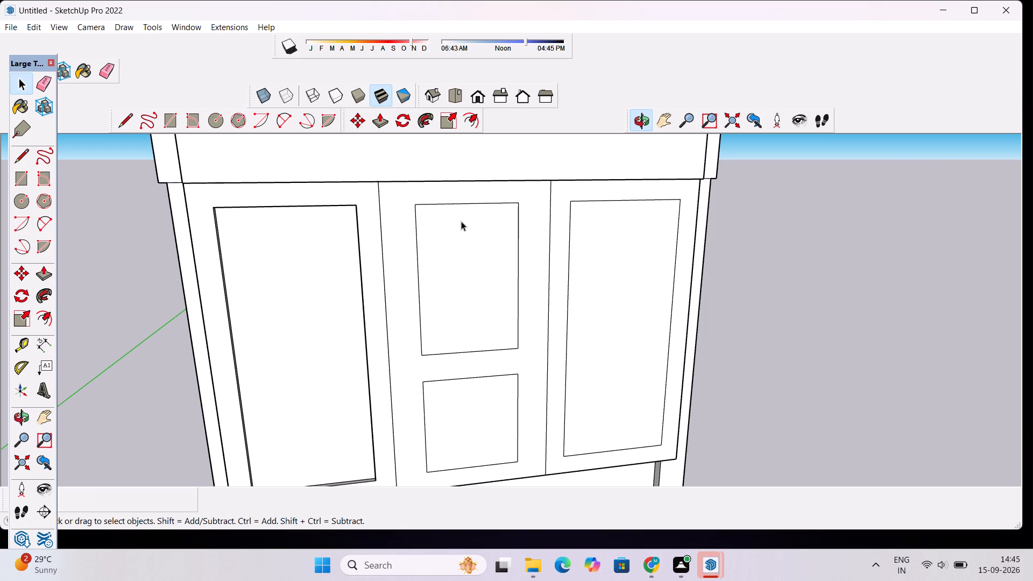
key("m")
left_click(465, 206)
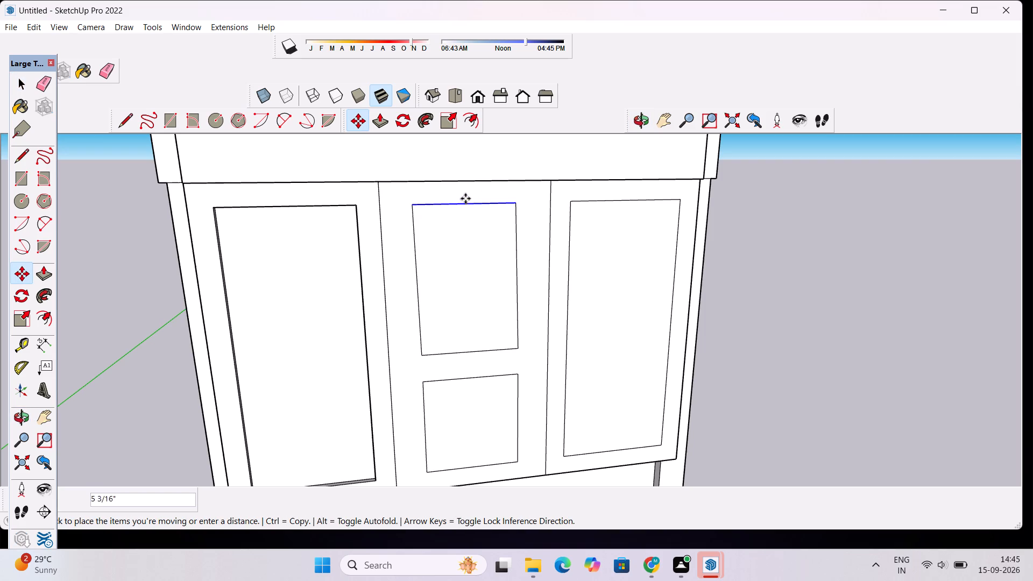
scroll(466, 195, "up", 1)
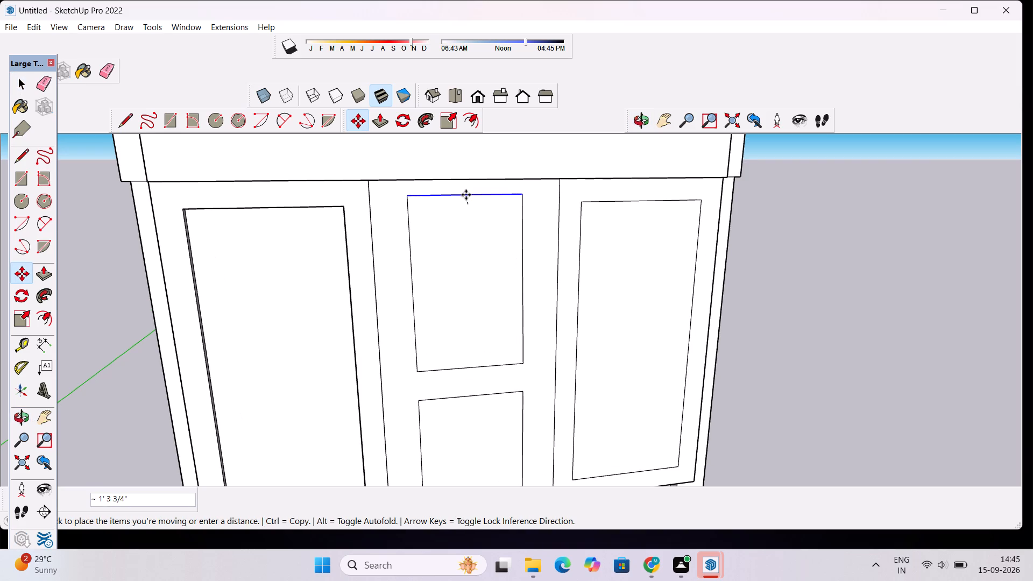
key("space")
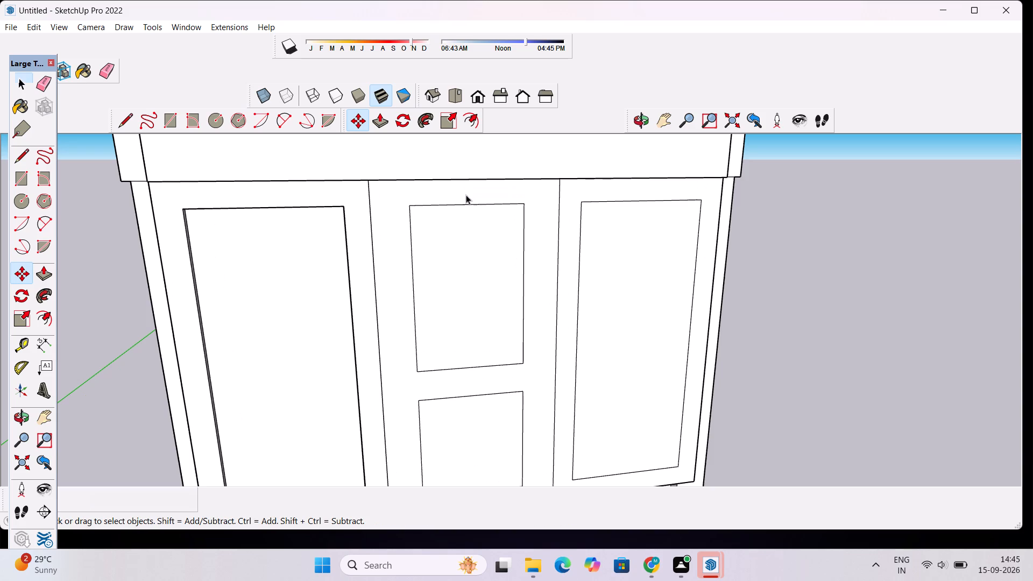
Push/Pull the frame around the tall panel on the upper front's right side outward 9".
scroll(431, 185, "down", 9)
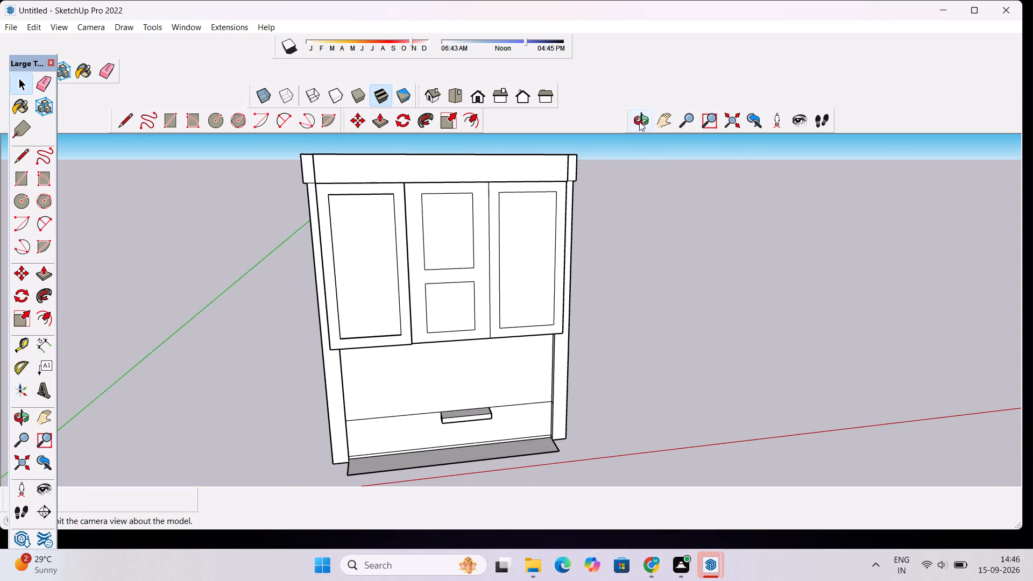
left_click(641, 121)
left_click_drag(635, 193, 561, 205)
scroll(528, 194, "up", 6)
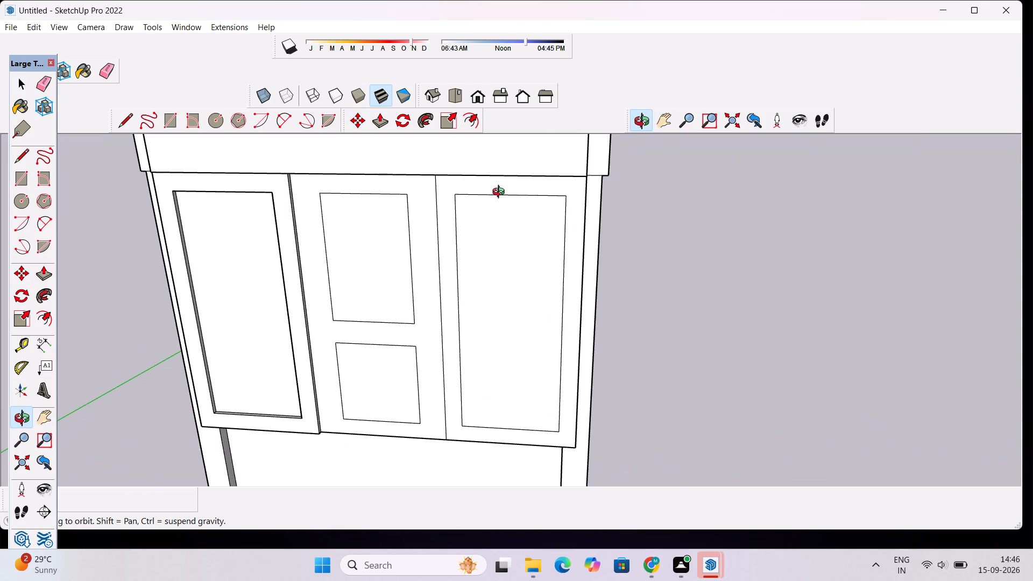
scroll(501, 193, "up", 1)
key("space")
key("p")
left_click(507, 187)
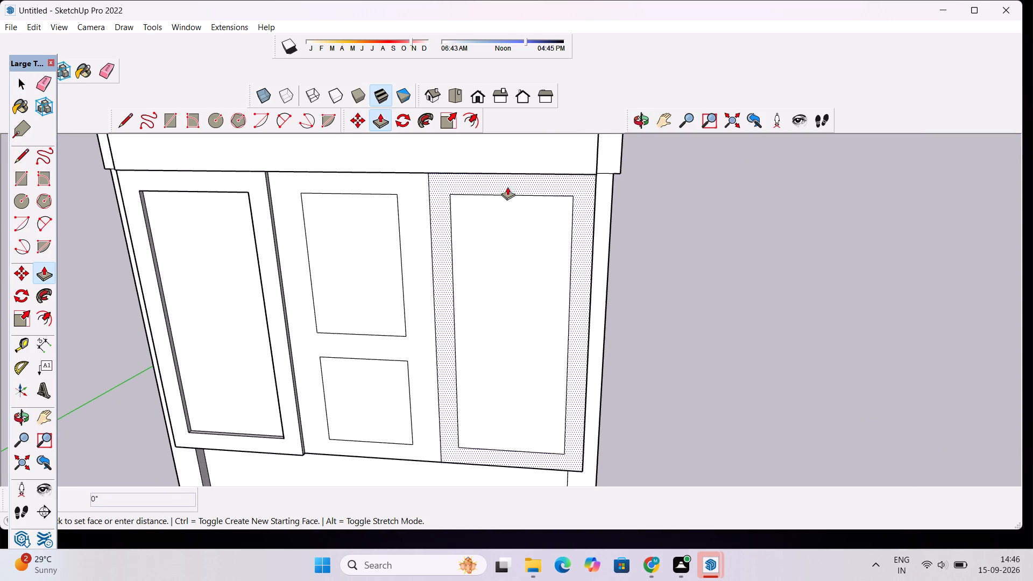
type("9\"")
key("Return")
Examine the projecting left and right frames of the upper front from the building's front and side.
scroll(501, 192, "down", 2)
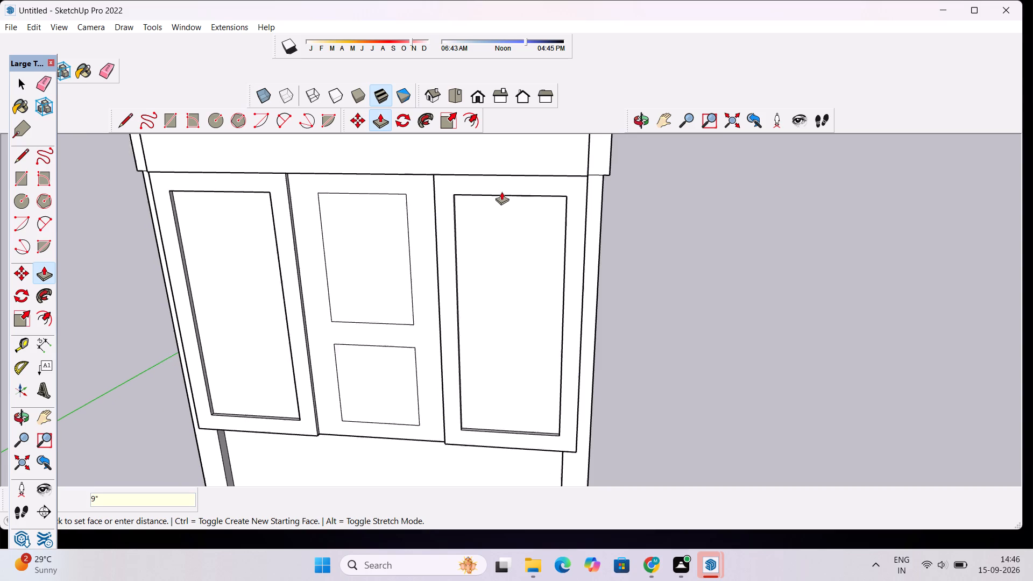
scroll(501, 192, "down", 5)
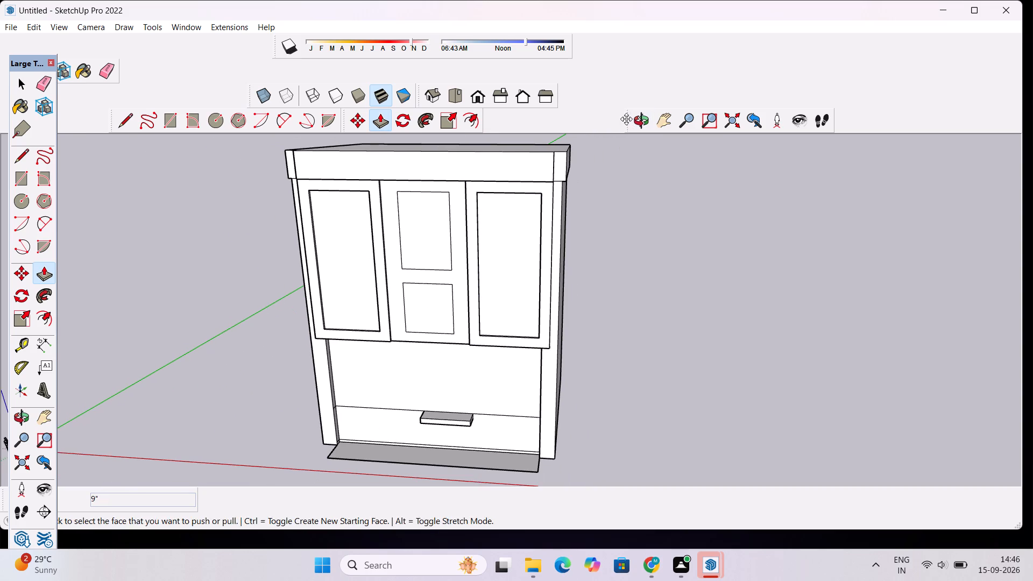
left_click(640, 125)
left_click_drag(363, 254, 662, 217)
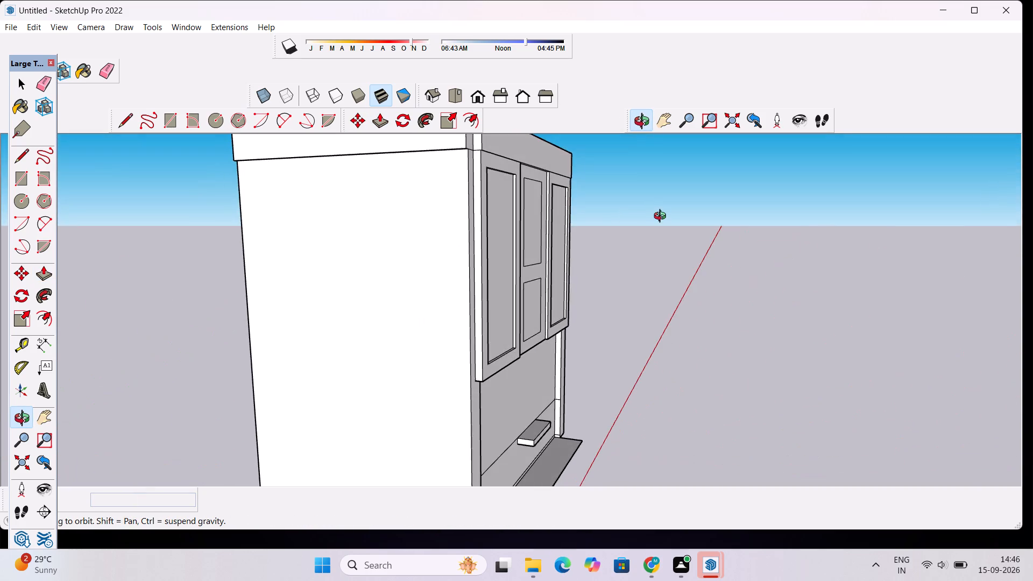
Place a vertical Tape Measure guide on the upper front's central panel, 2' in from its left edge.
left_click_drag(662, 217, 569, 301)
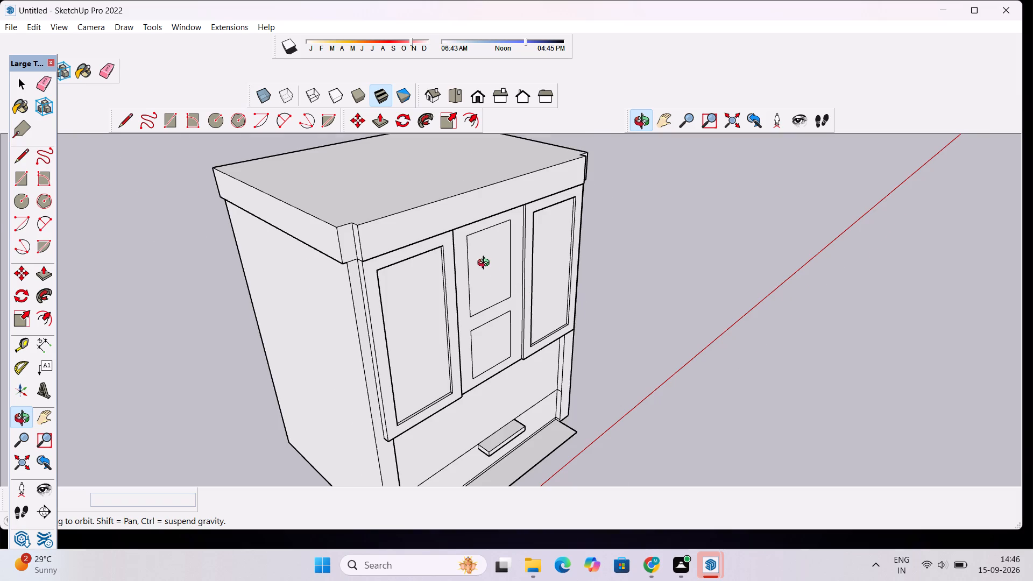
scroll(486, 264, "up", 10)
left_click_drag(537, 242, 498, 261)
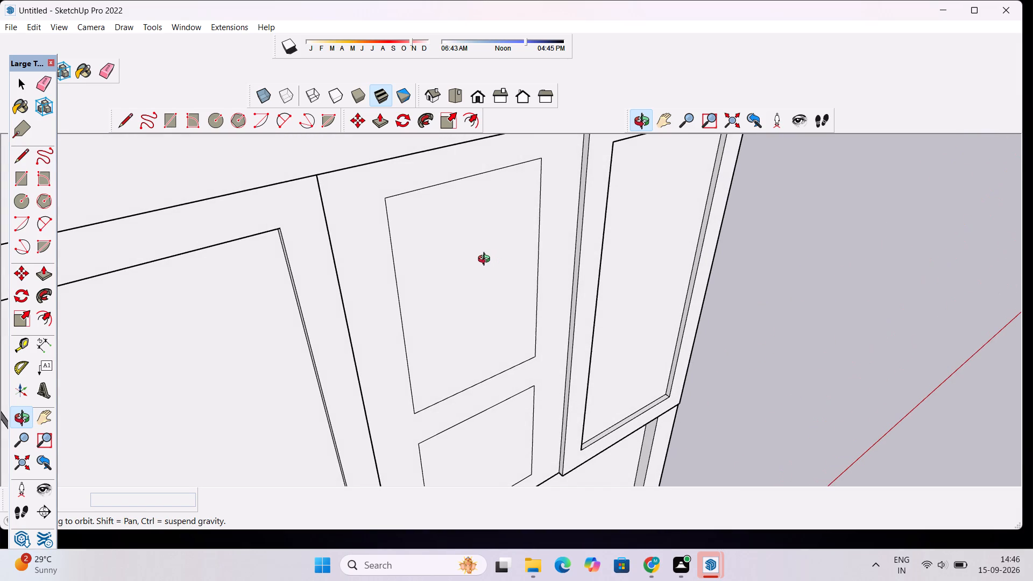
scroll(486, 263, "down", 5)
left_click_drag(496, 267, 441, 213)
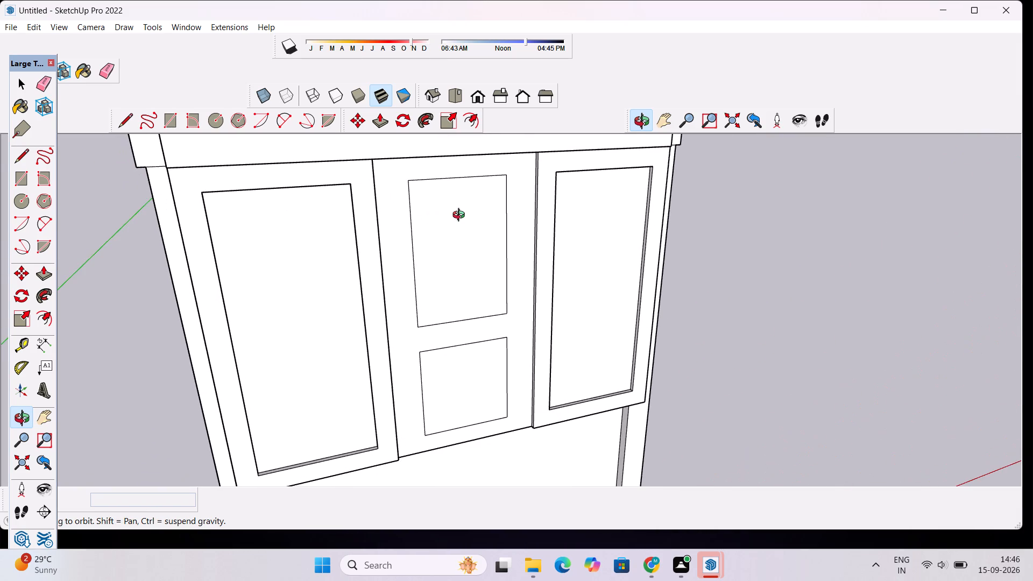
left_click_drag(466, 228, 402, 270)
scroll(399, 268, "down", 5)
left_click_drag(421, 284, 387, 288)
scroll(385, 268, "up", 5)
left_click_drag(397, 256, 397, 268)
key("t")
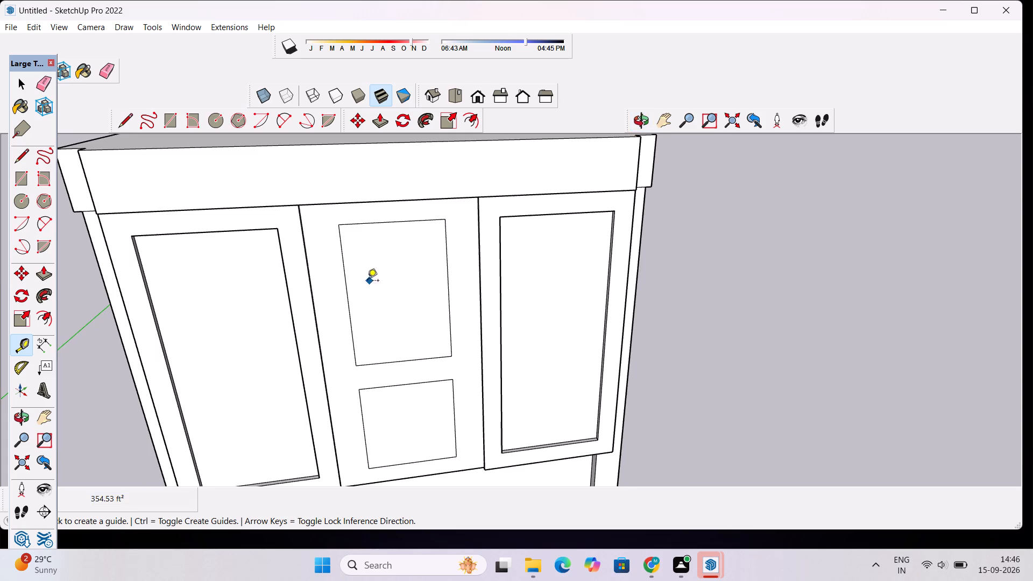
scroll(352, 287, "up", 12)
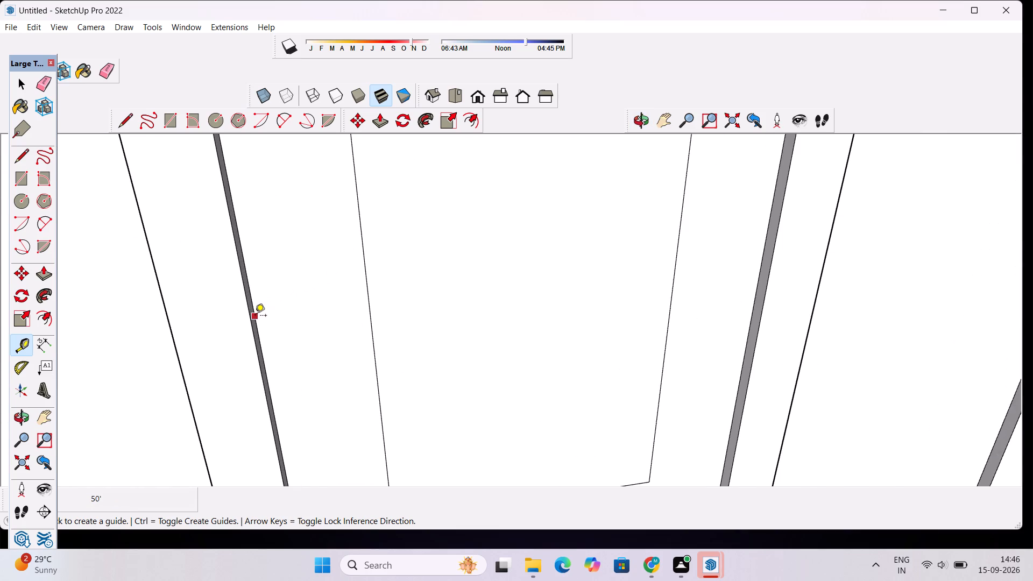
left_click(255, 316)
scroll(285, 314, "down", 11)
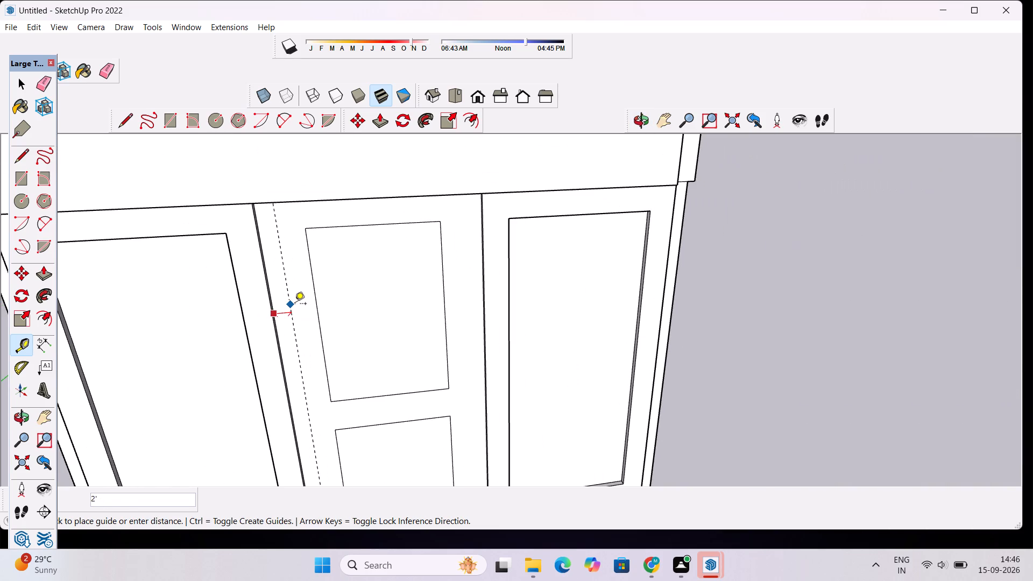
left_click(296, 302)
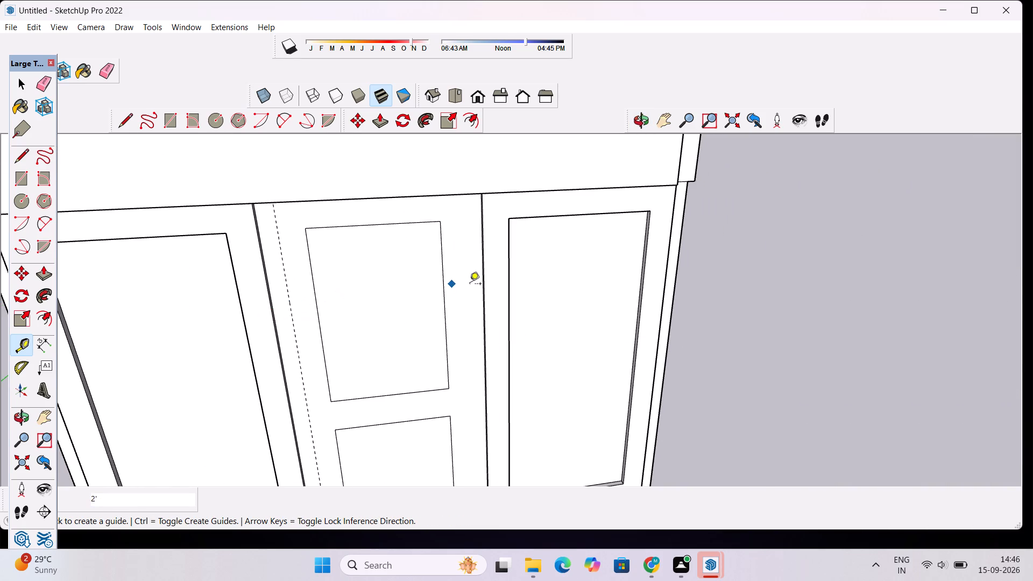
Place a second vertical guide on the central panel, 2' in from its right edge.
scroll(470, 285, "up", 13)
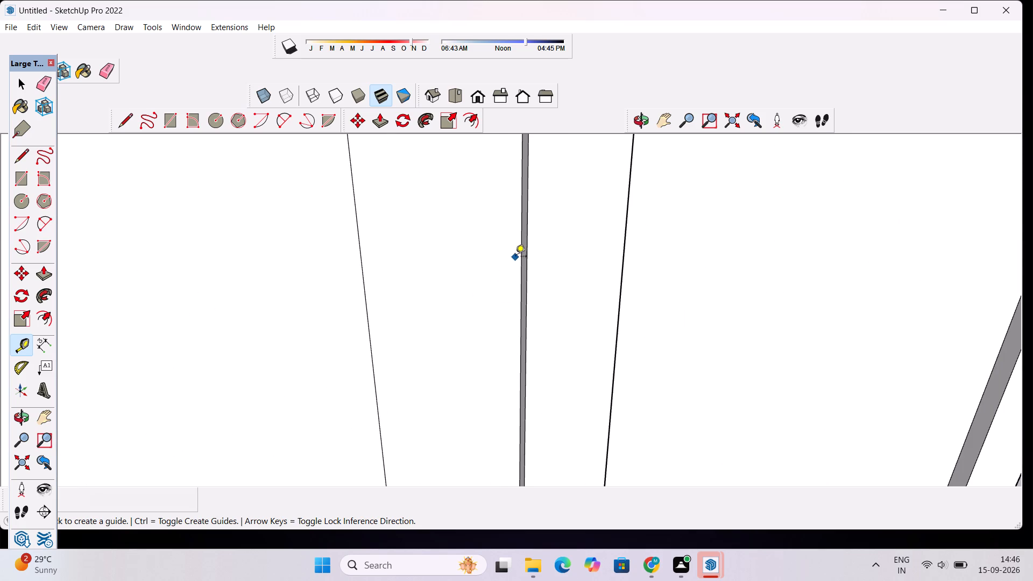
left_click(519, 255)
scroll(492, 258, "down", 12)
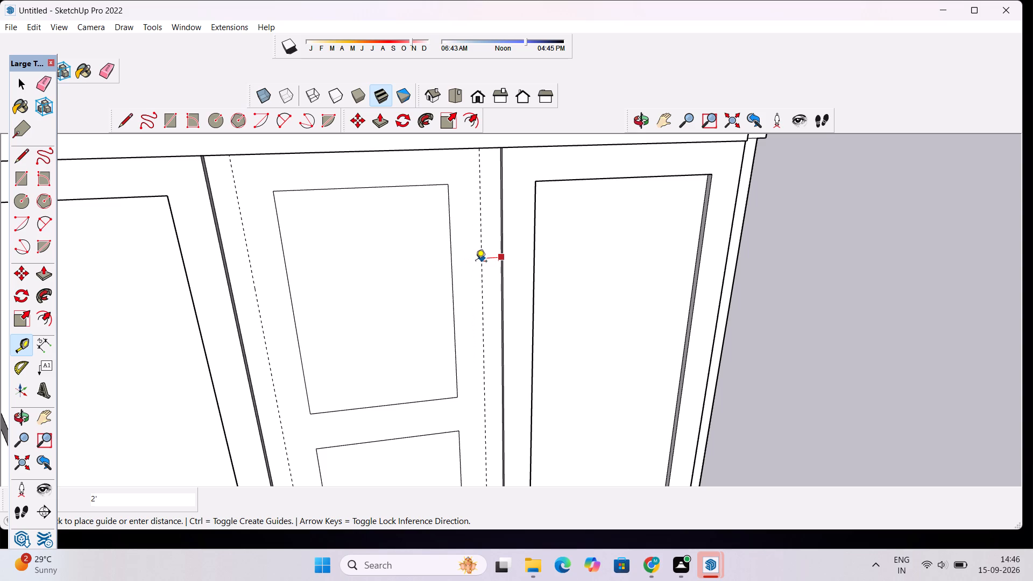
type("2'")
key("Return")
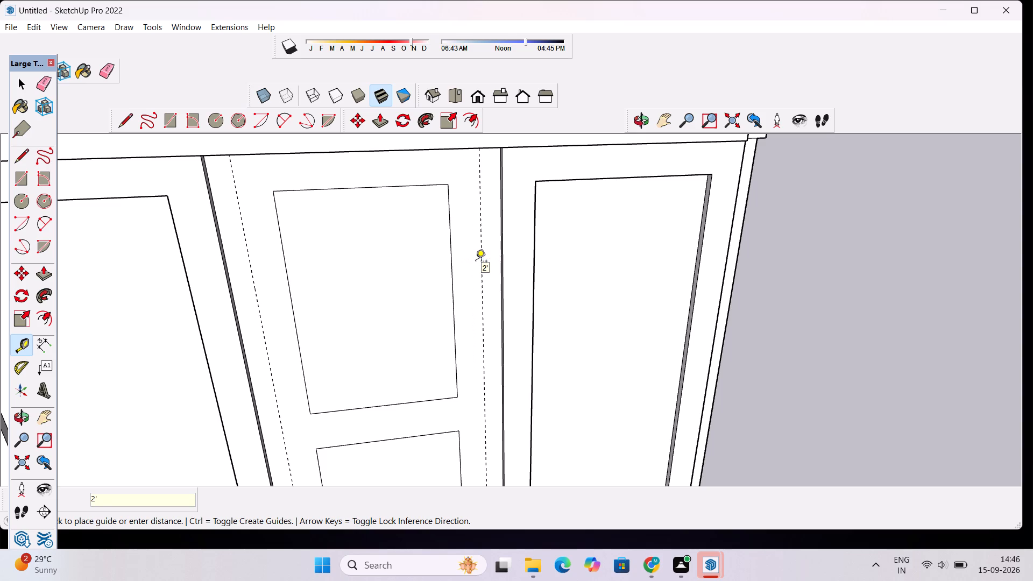
Place a horizontal guide between the two central openings, about 17' 10" above the lower opening's bottom edge.
scroll(470, 272, "down", 9)
scroll(413, 378, "up", 4)
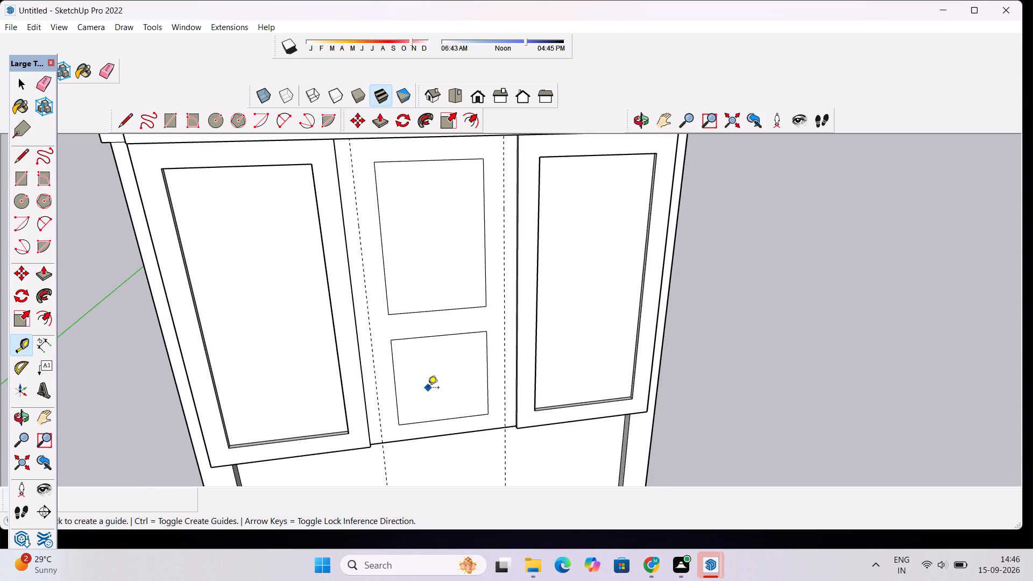
scroll(428, 388, "down", 1)
scroll(430, 404, "up", 9)
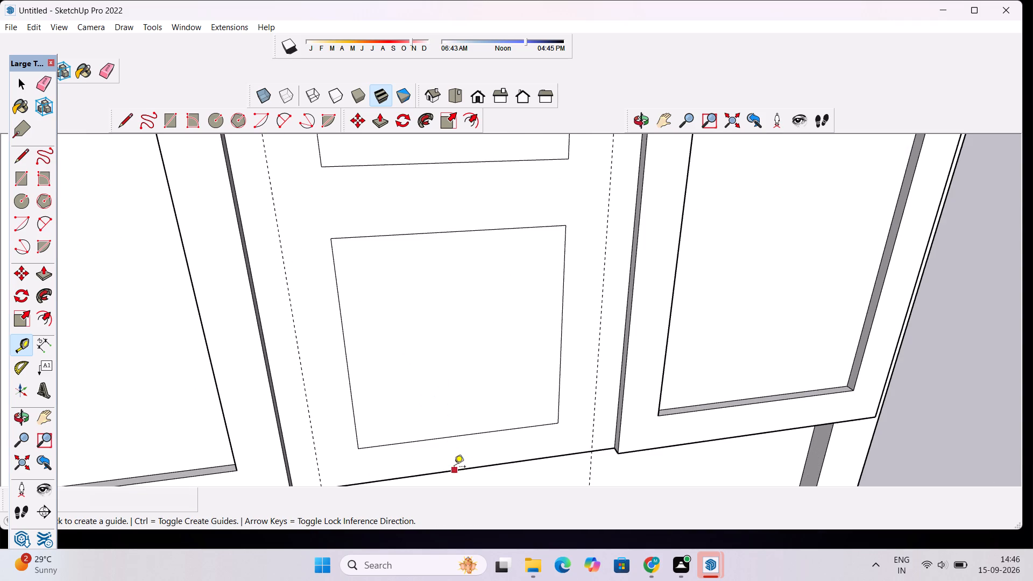
scroll(454, 467, "up", 5)
scroll(465, 423, "down", 11)
scroll(479, 460, "up", 10)
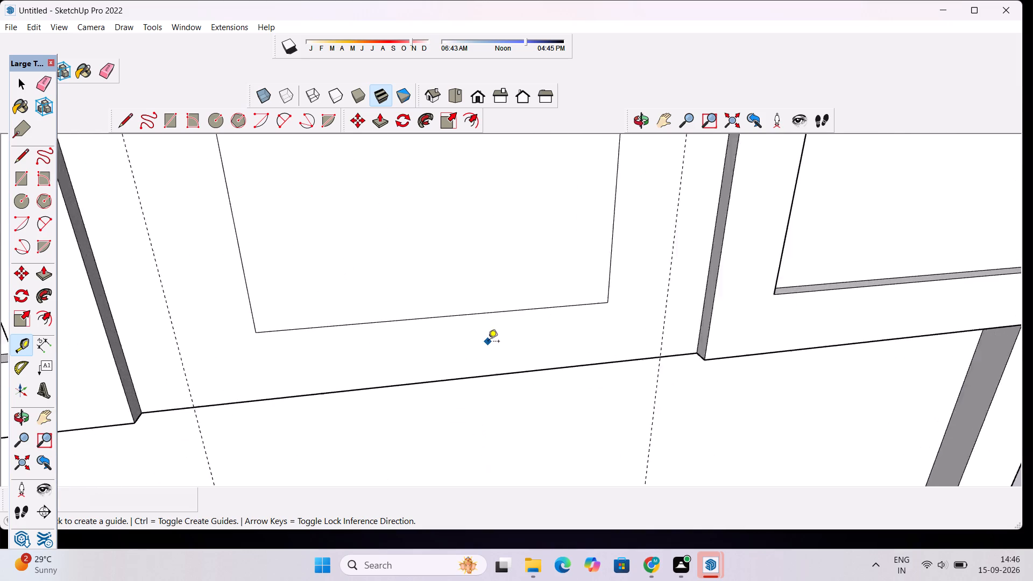
scroll(488, 342, "up", 7)
scroll(480, 370, "down", 5)
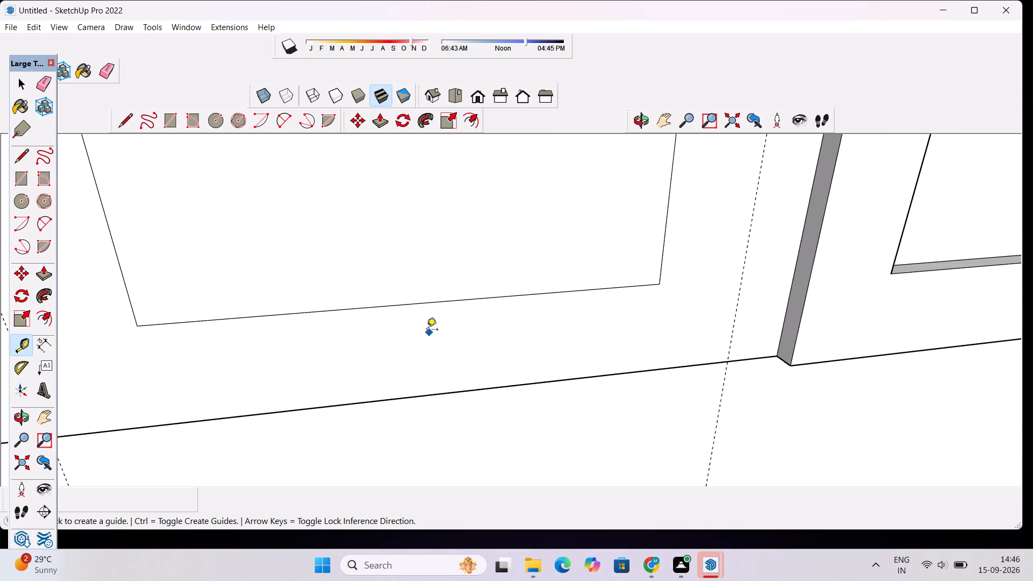
left_click(420, 304)
scroll(424, 284, "down", 10)
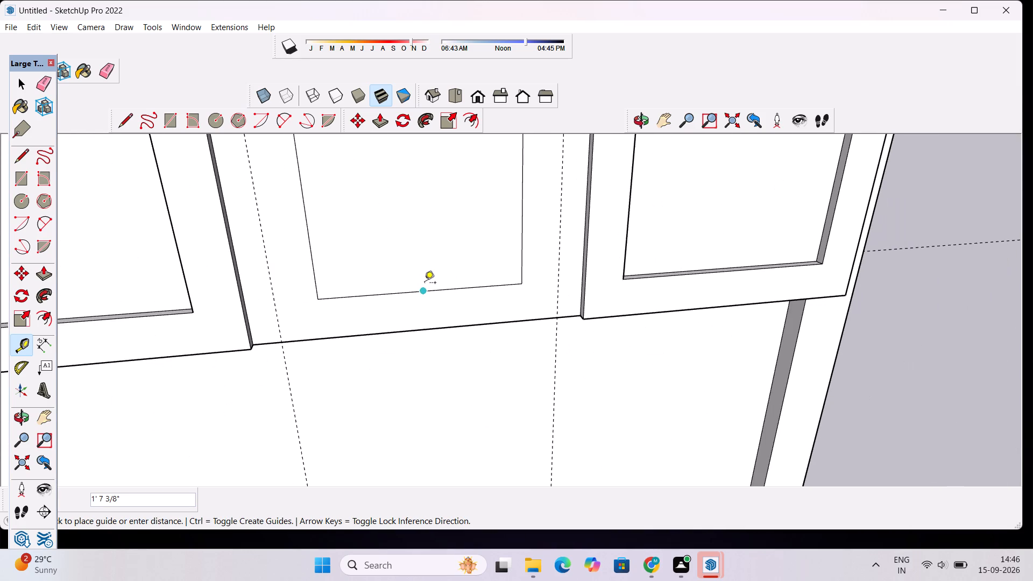
scroll(423, 249, "down", 19)
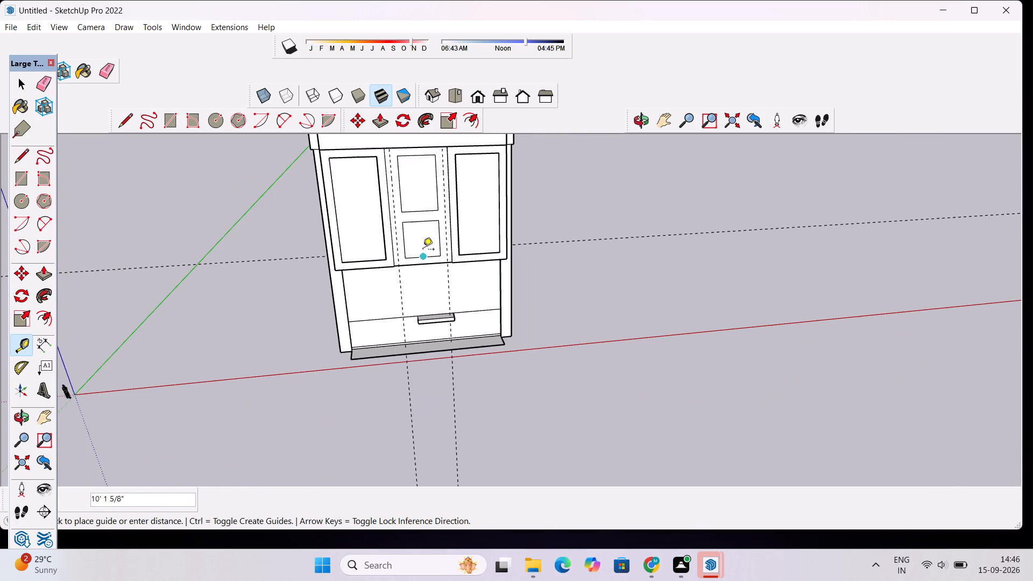
scroll(420, 235, "up", 7)
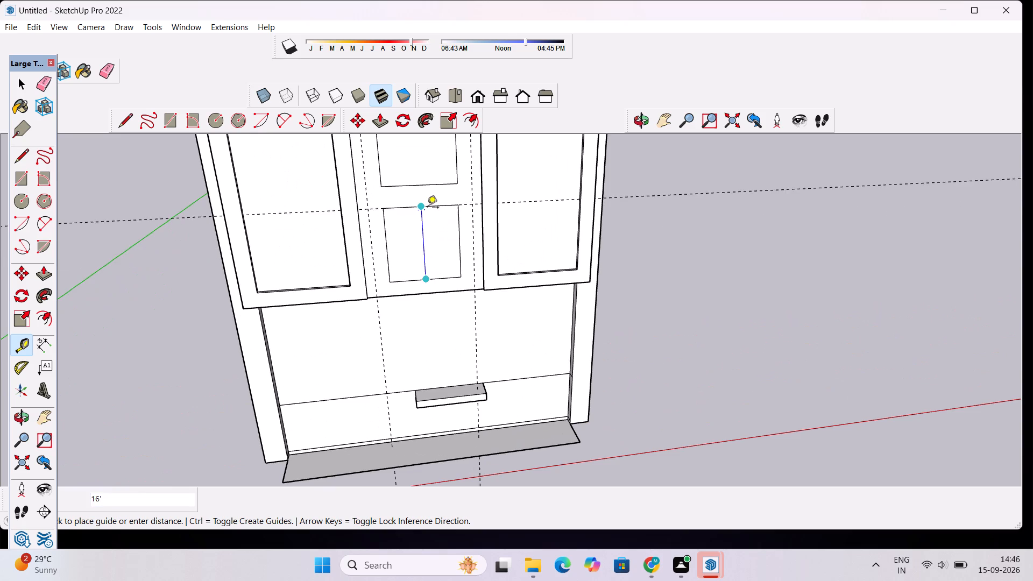
scroll(429, 200, "up", 4)
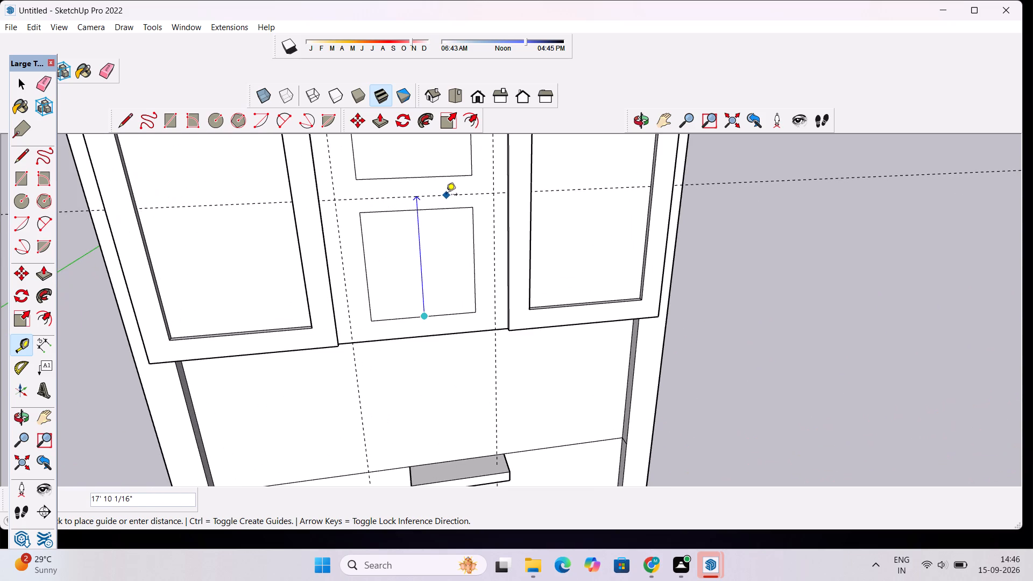
left_click(451, 192)
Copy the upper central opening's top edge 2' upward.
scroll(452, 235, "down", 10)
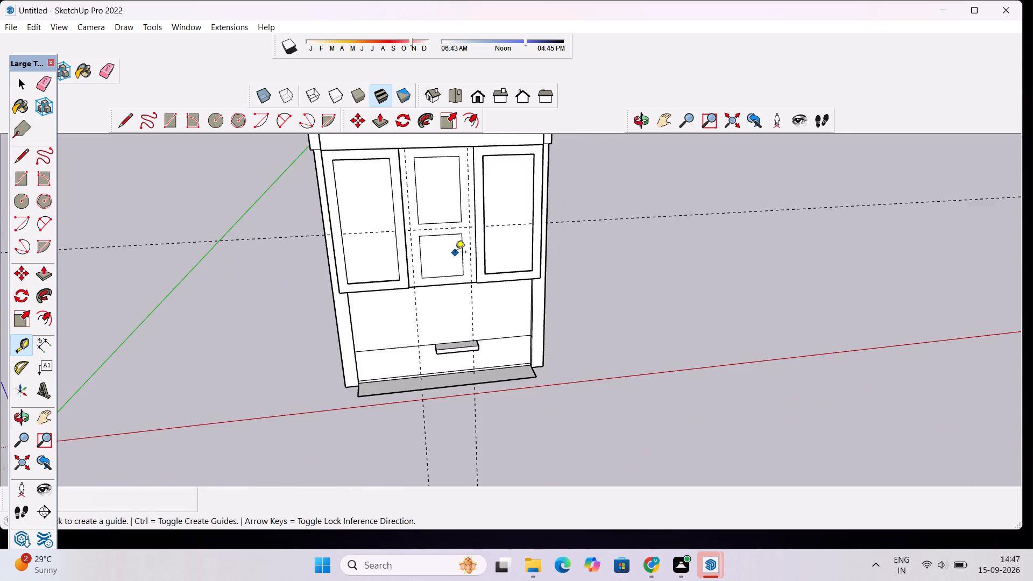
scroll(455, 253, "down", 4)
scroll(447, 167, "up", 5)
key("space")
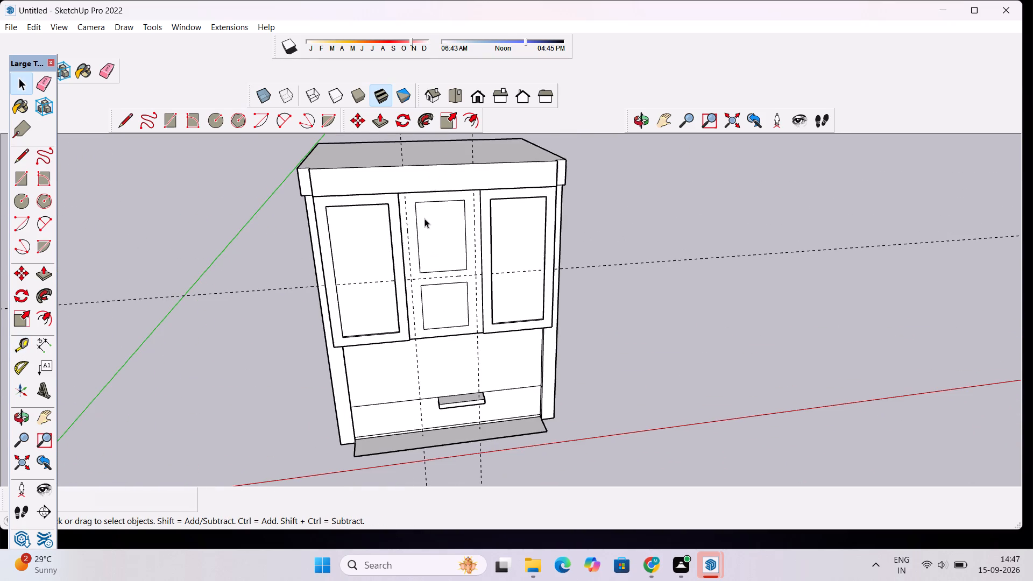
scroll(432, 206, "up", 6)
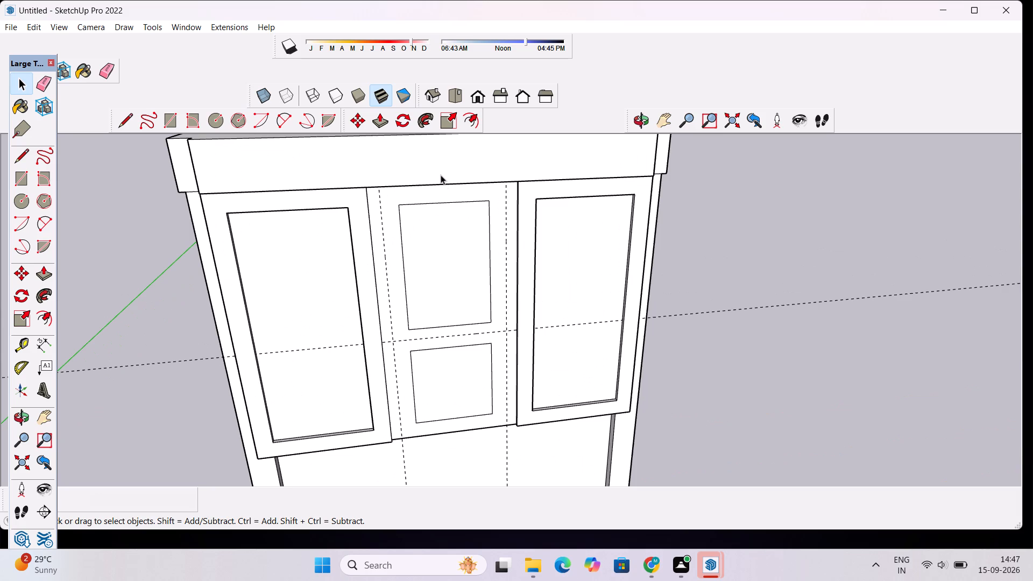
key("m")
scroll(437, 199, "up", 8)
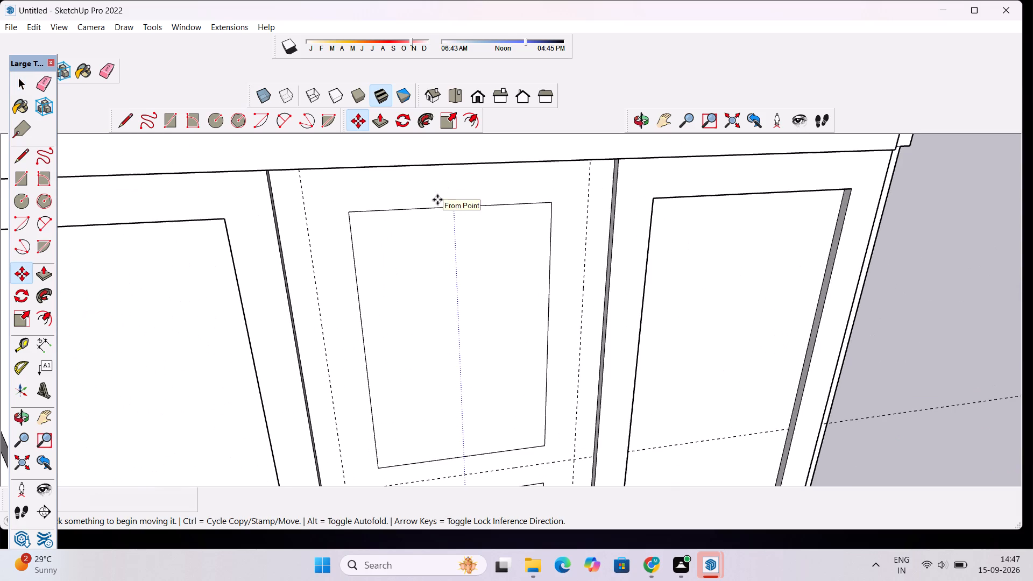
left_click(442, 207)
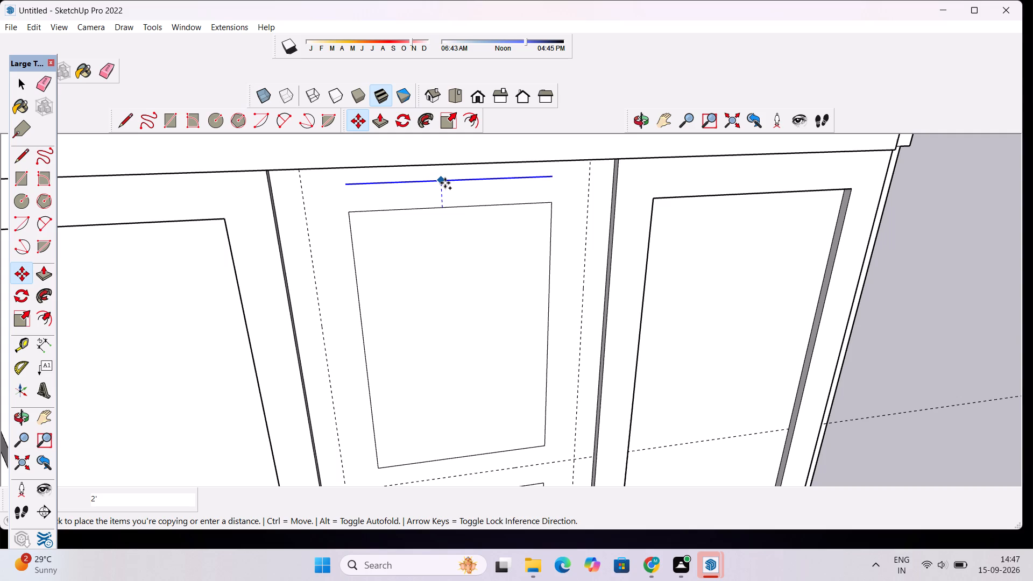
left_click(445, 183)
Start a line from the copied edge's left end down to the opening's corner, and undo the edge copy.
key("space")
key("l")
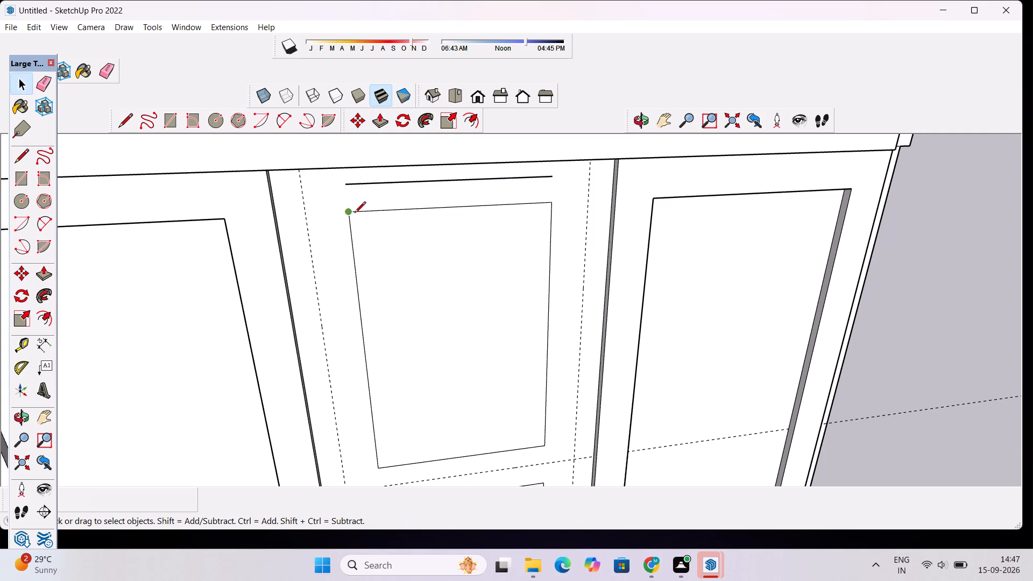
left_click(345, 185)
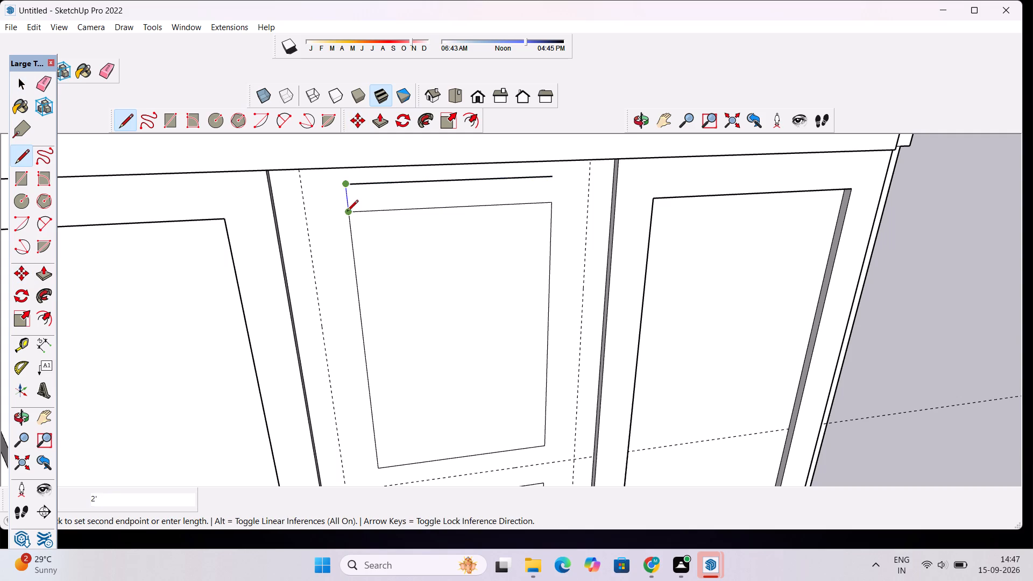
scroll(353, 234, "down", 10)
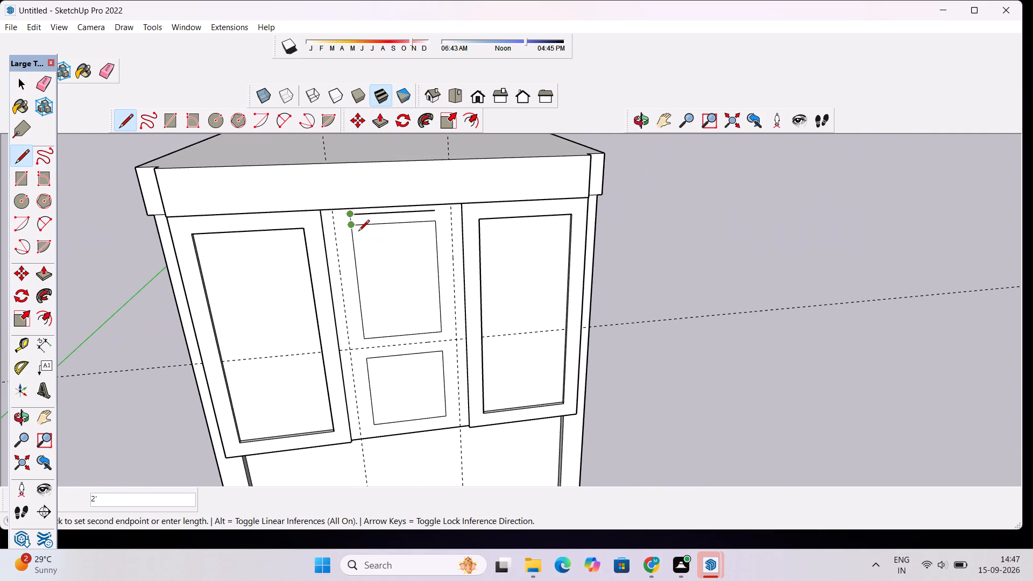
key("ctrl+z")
Move the upper central opening's top edge upward by about 1' 2 3/4".
scroll(360, 226, "up", 8)
key("space")
left_click(411, 219)
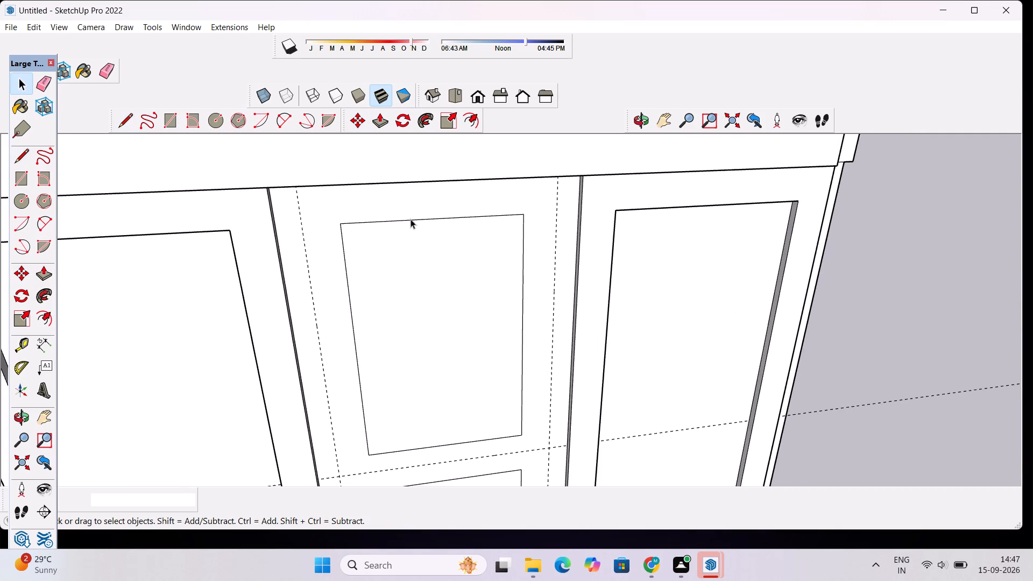
key("m")
left_click(411, 219)
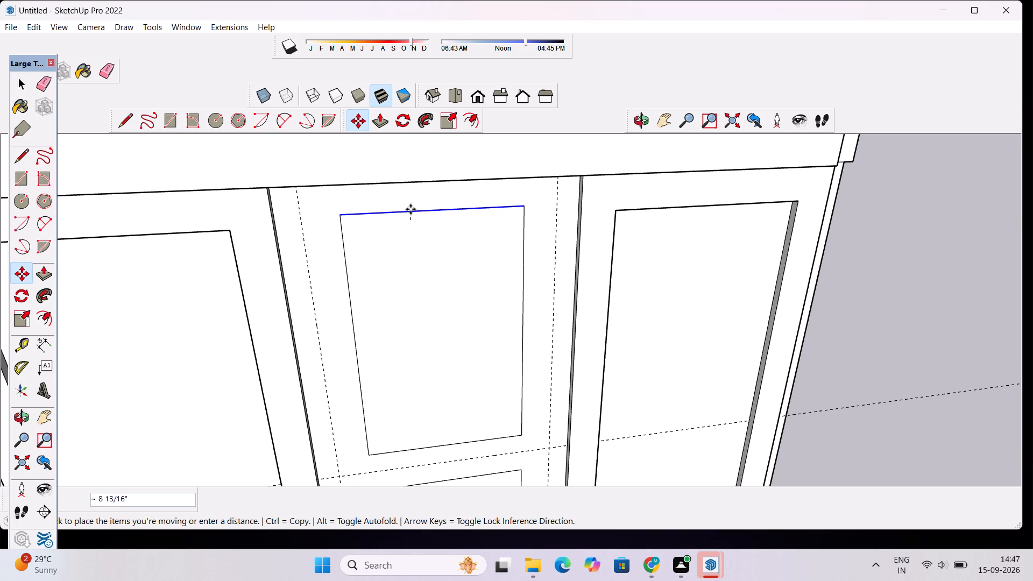
left_click(411, 206)
key("space")
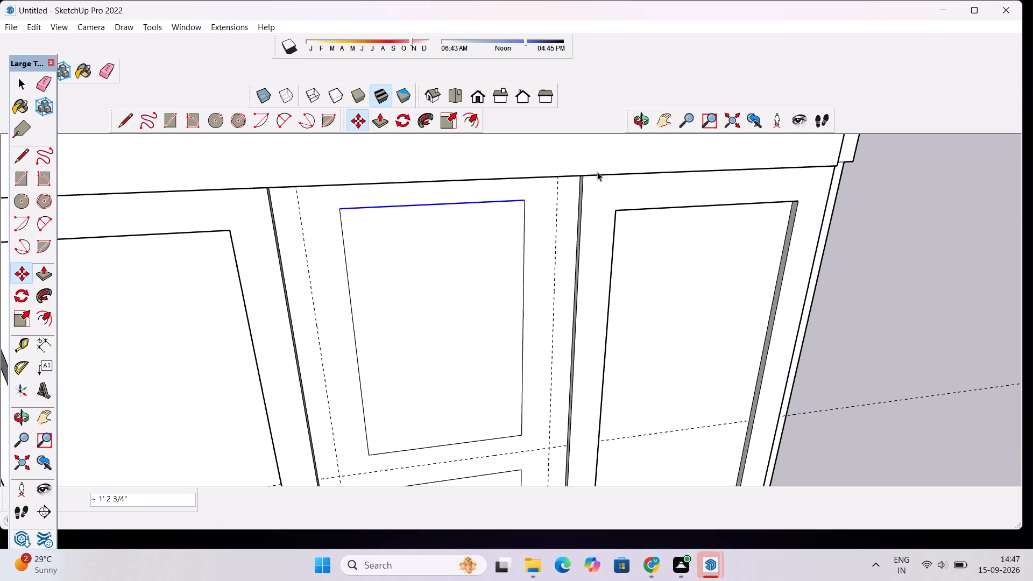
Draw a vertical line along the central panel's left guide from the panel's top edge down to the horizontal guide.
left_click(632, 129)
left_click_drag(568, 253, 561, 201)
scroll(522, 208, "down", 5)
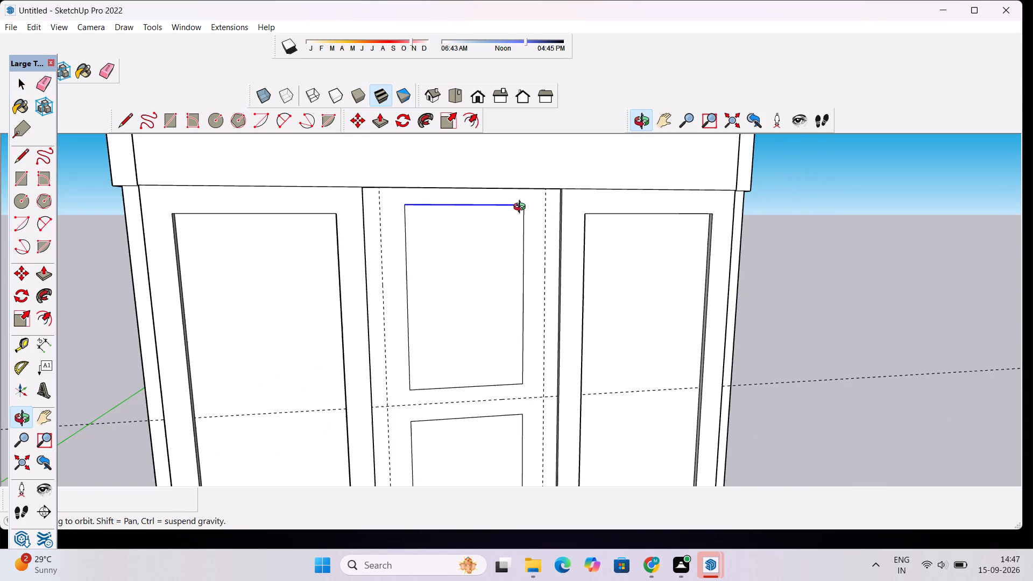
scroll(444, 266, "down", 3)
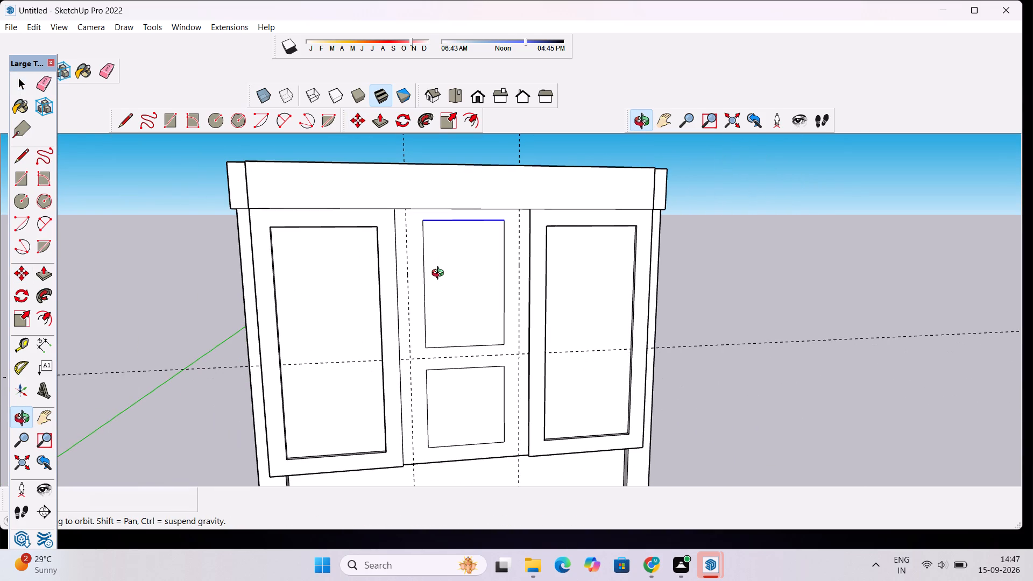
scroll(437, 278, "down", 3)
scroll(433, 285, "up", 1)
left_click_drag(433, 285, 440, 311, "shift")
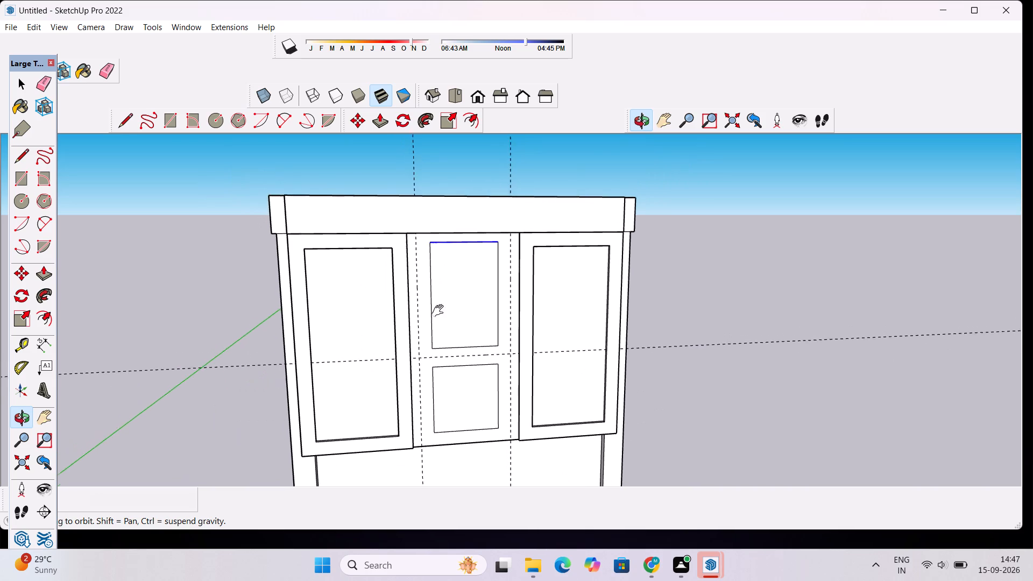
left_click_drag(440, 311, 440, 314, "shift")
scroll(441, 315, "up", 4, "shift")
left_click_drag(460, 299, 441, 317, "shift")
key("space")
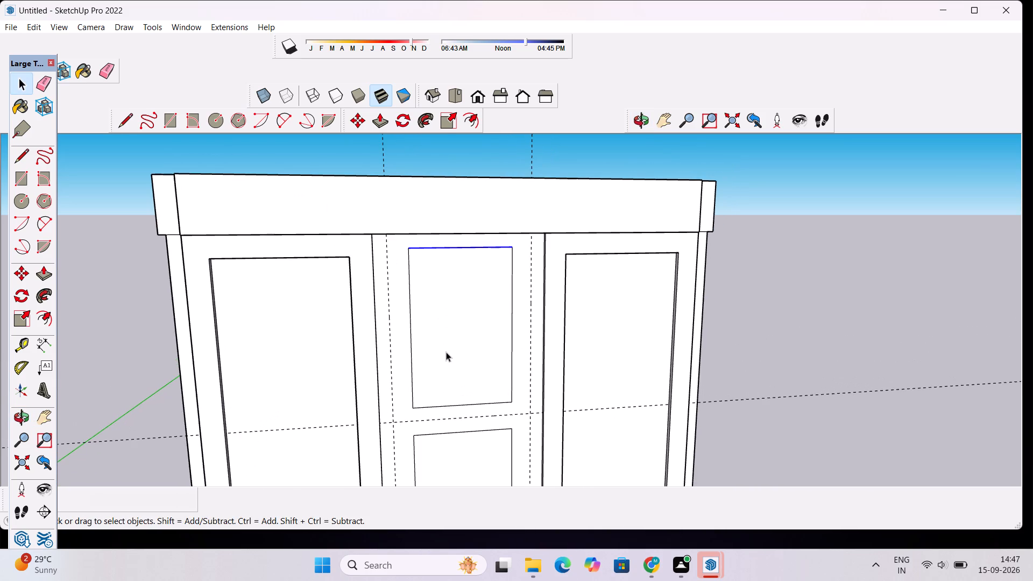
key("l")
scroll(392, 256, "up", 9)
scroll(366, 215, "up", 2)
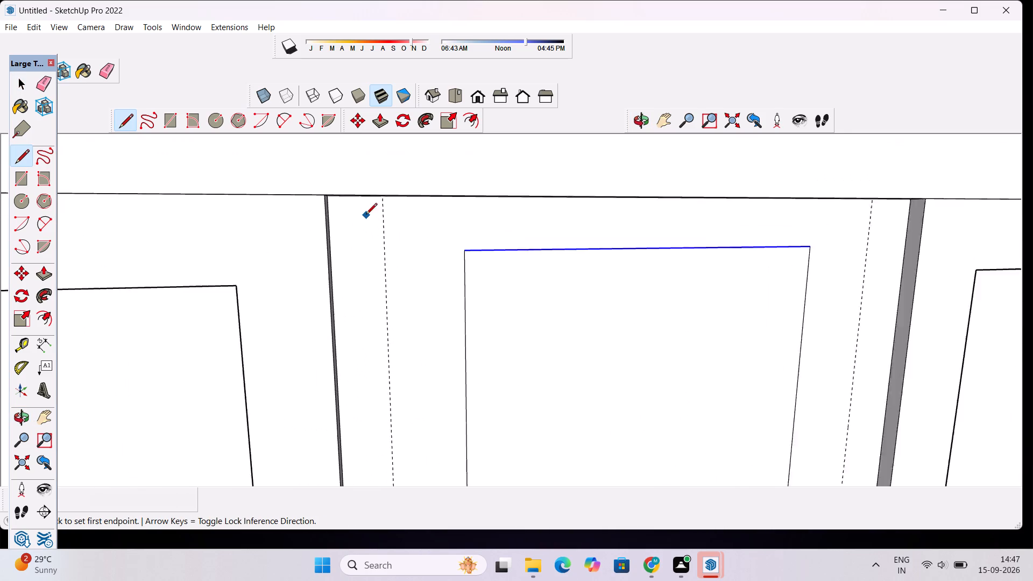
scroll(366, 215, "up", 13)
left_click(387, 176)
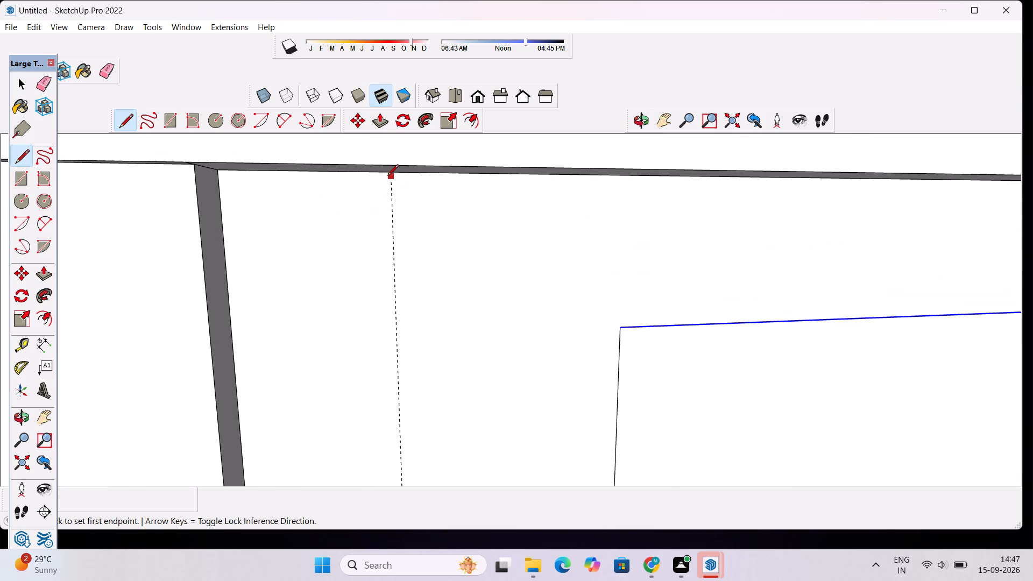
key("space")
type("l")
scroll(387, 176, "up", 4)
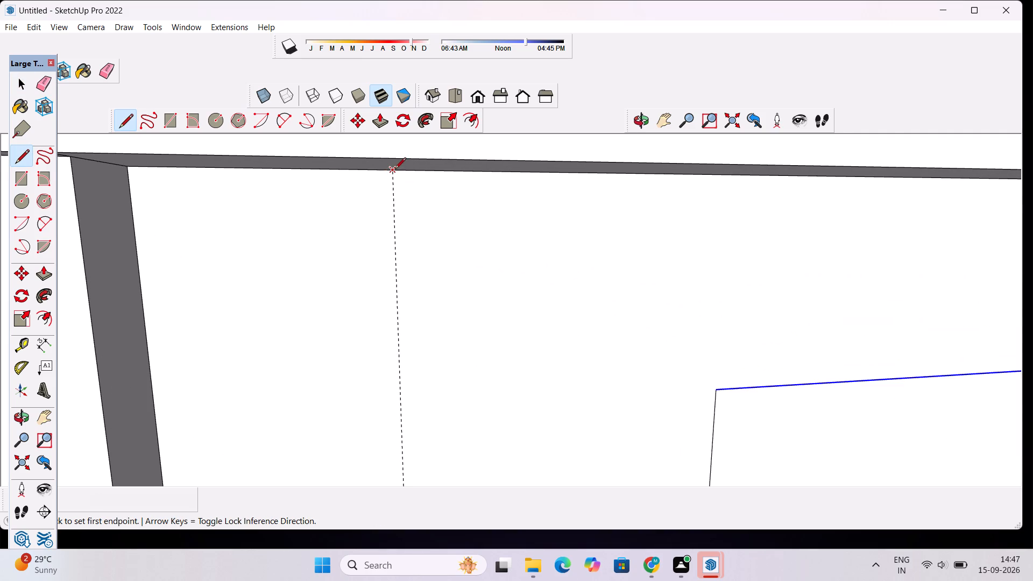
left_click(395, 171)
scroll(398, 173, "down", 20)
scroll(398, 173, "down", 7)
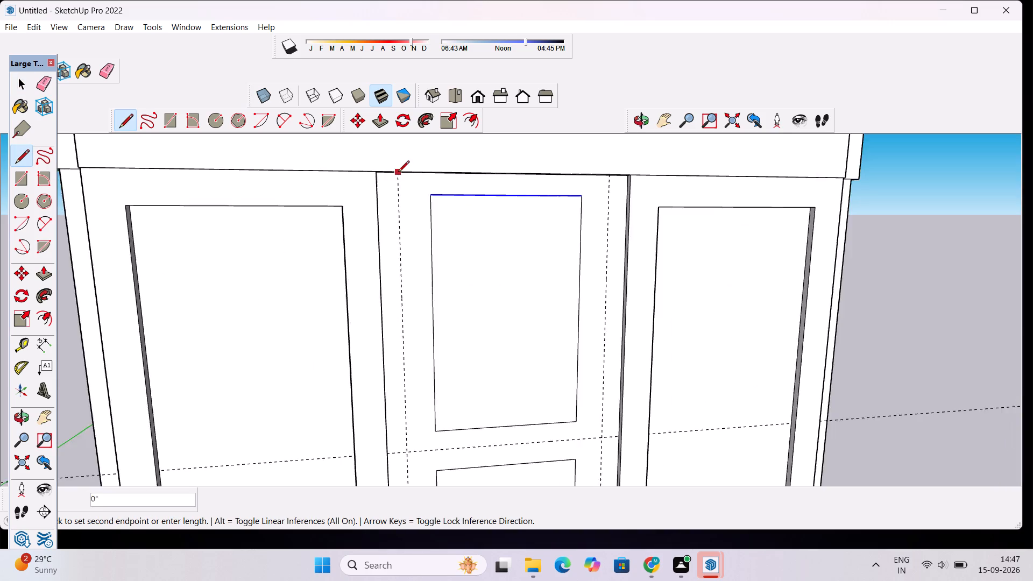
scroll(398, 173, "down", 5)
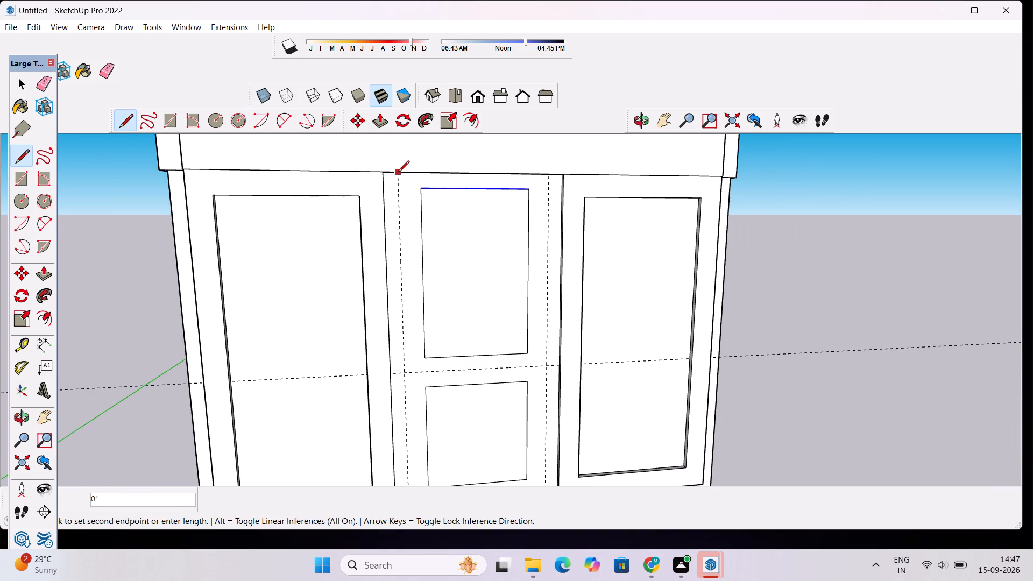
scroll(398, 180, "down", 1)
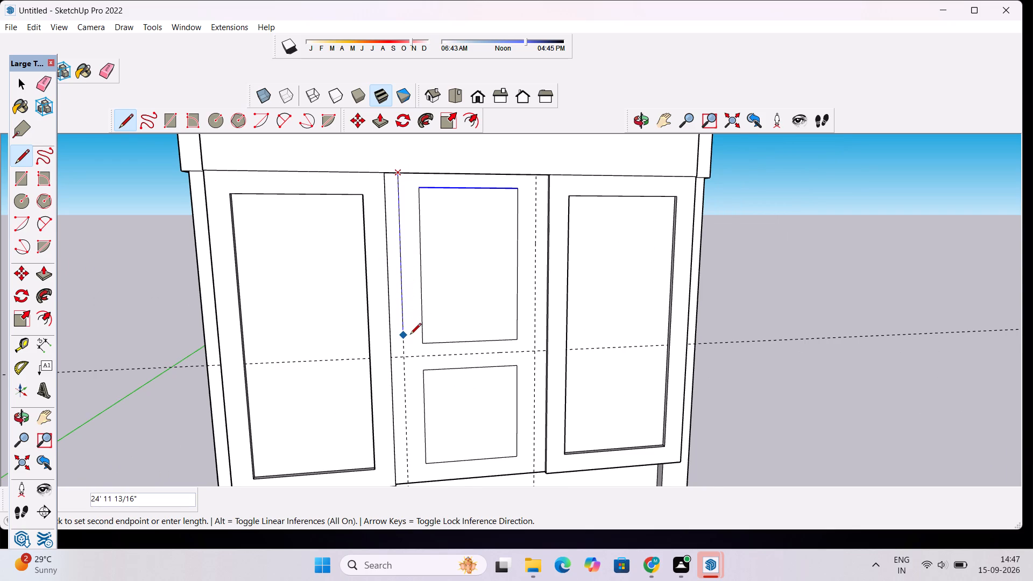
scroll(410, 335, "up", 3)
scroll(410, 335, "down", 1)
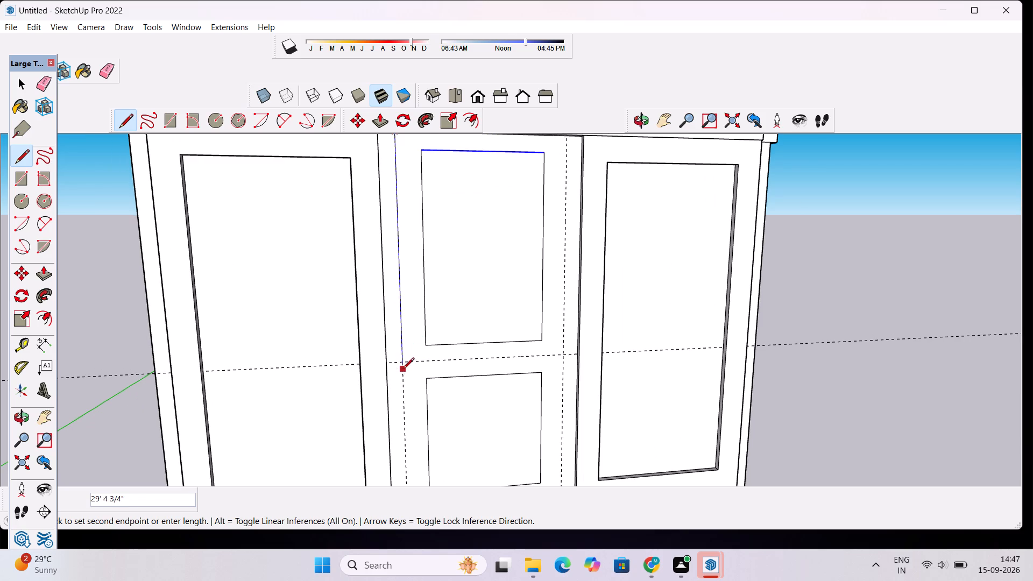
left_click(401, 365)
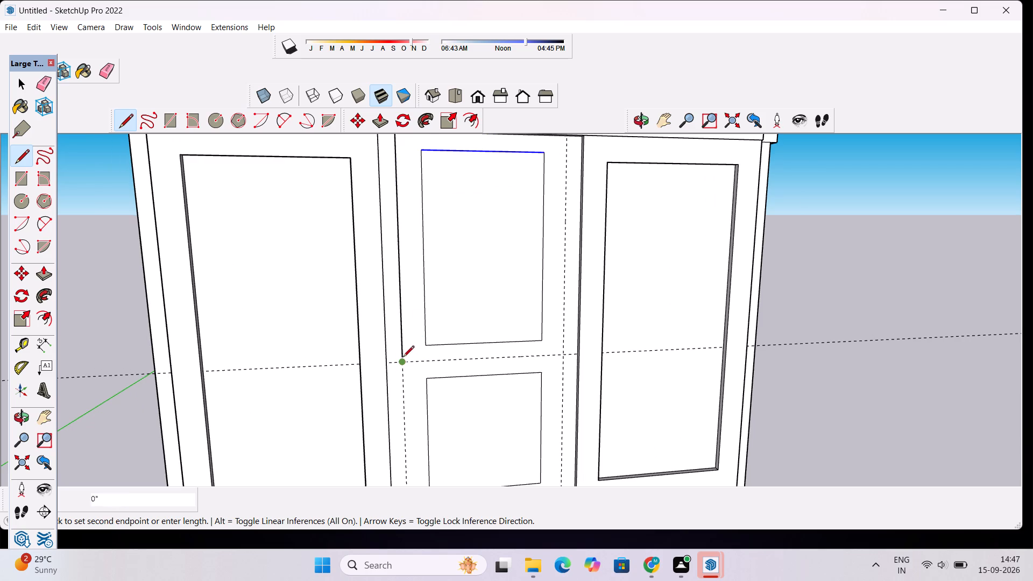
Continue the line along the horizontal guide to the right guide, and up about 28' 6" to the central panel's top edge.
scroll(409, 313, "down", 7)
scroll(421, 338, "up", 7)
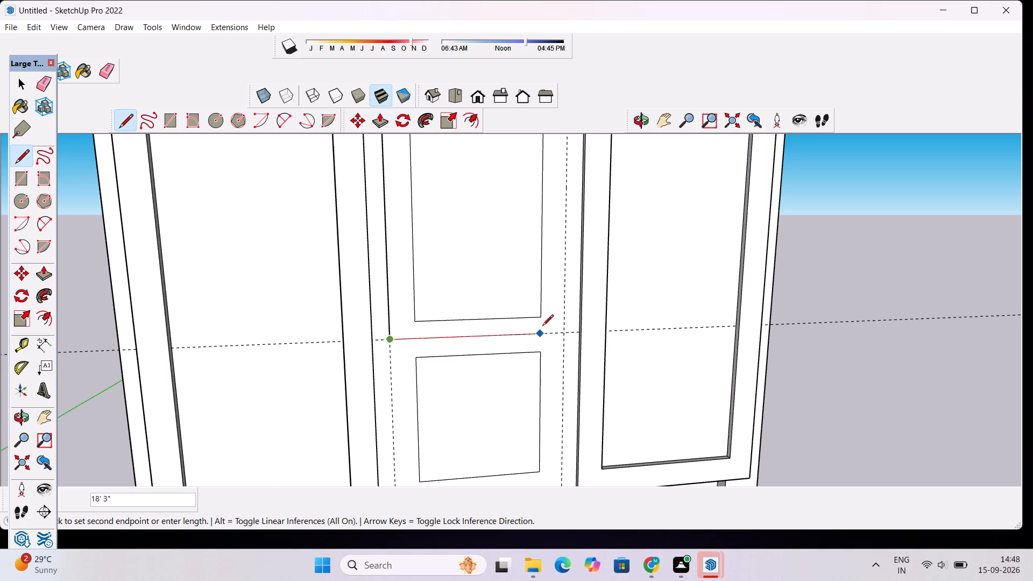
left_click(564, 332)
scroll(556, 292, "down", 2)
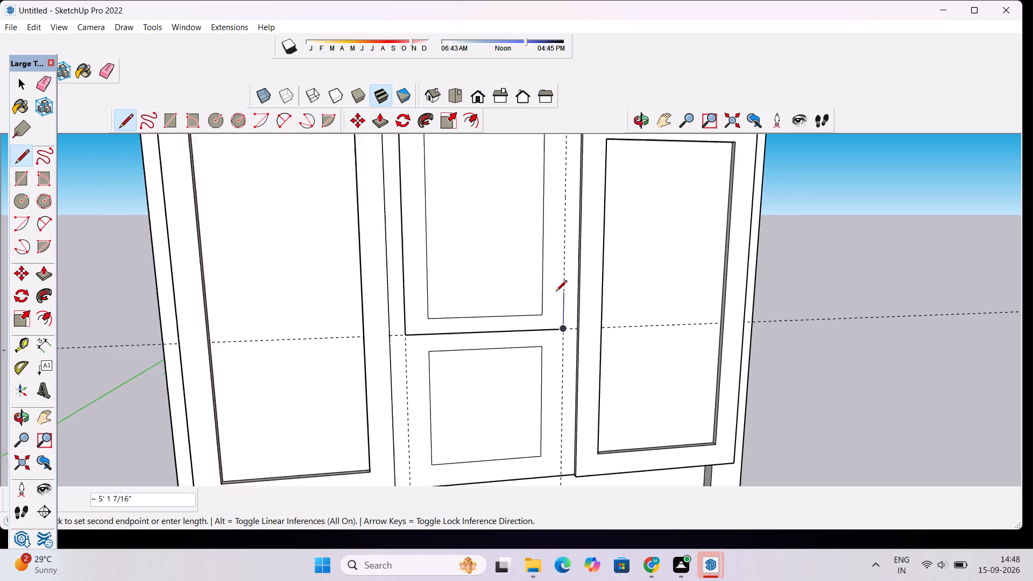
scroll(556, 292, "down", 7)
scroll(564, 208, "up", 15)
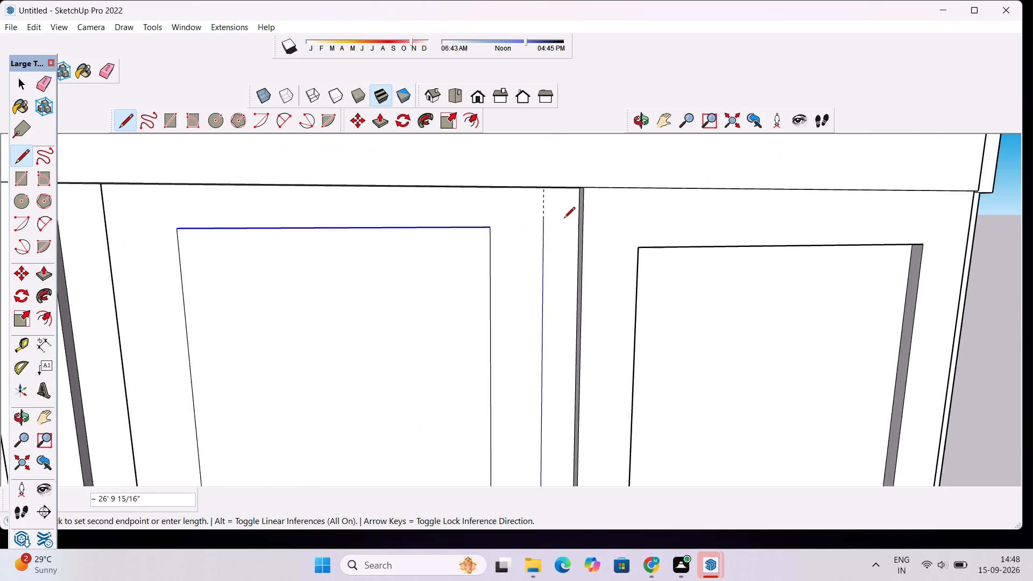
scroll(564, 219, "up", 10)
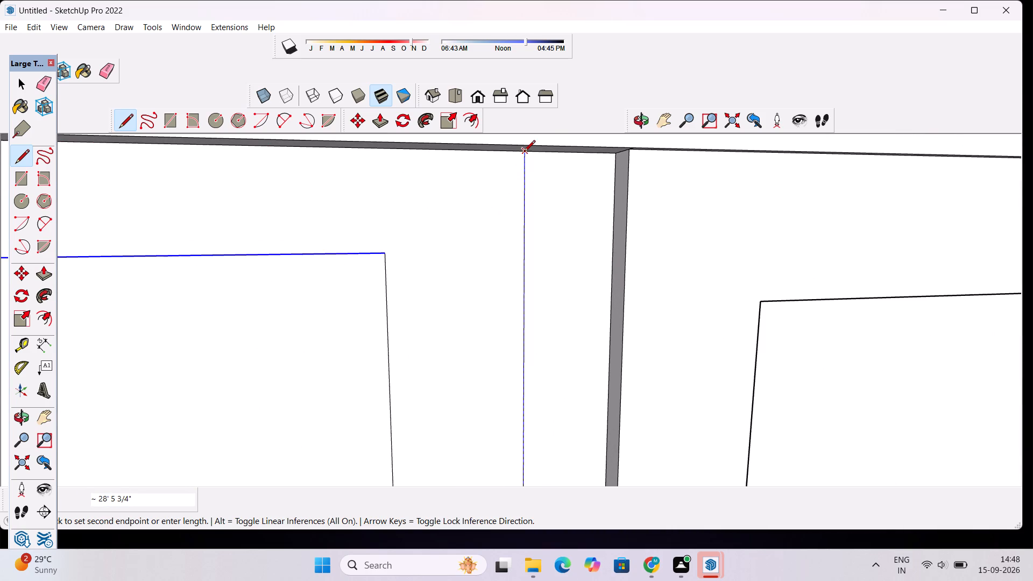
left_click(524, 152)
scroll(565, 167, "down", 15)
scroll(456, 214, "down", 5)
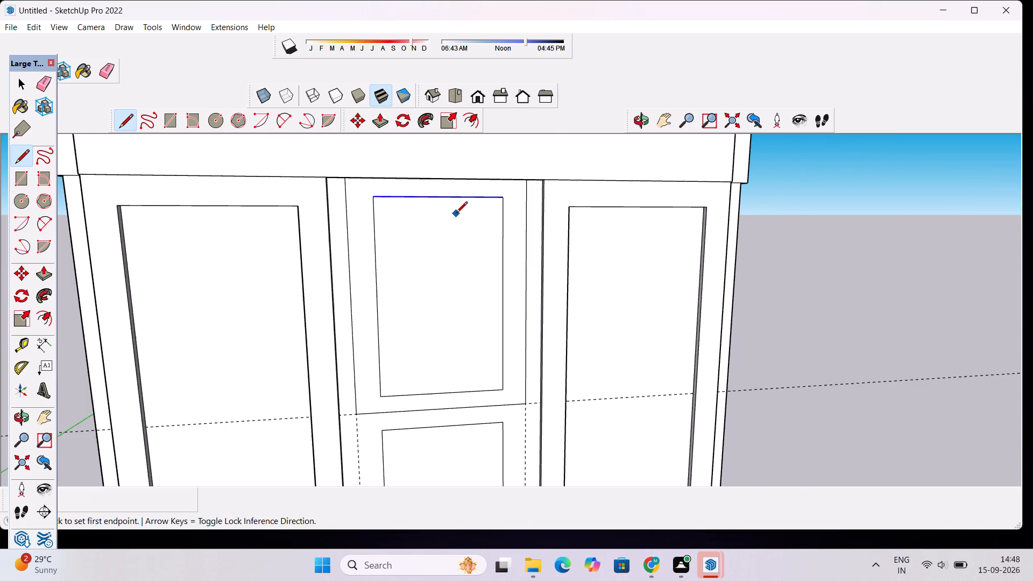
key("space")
Move the lower central opening with its edges down onto the central panel's bottom edge.
scroll(456, 214, "down", 7)
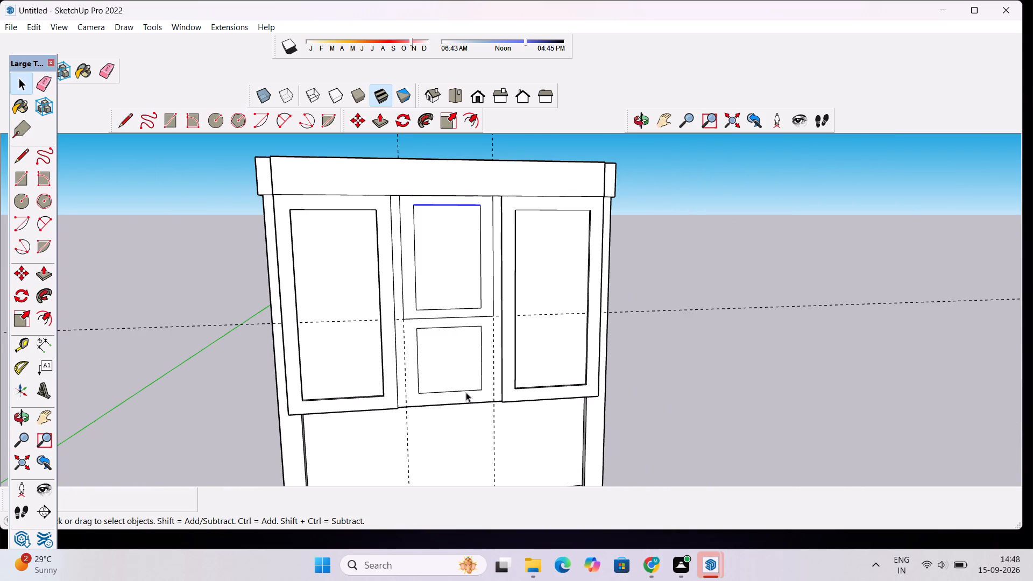
scroll(452, 365, "up", 3)
double_click(452, 355)
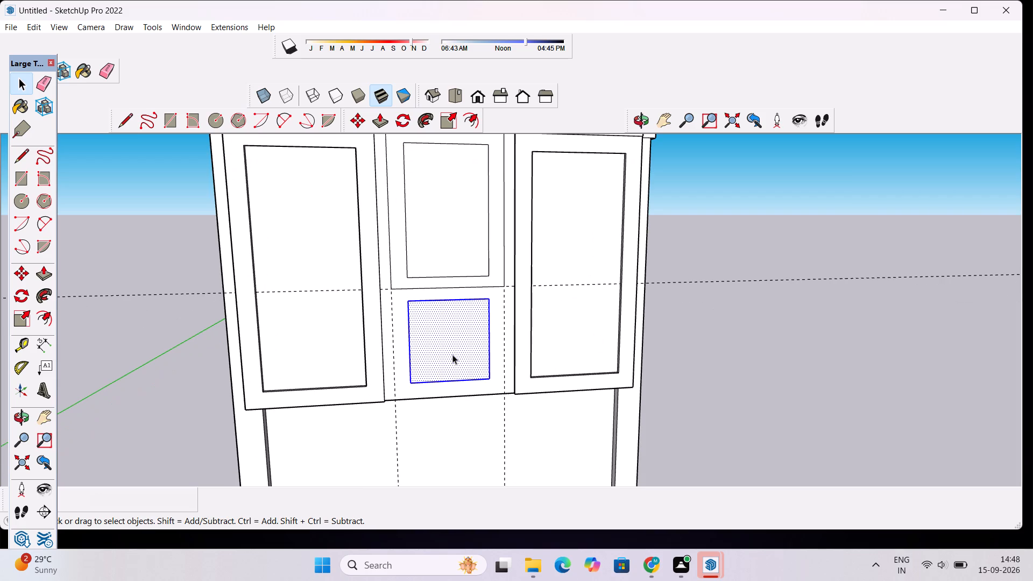
key("m")
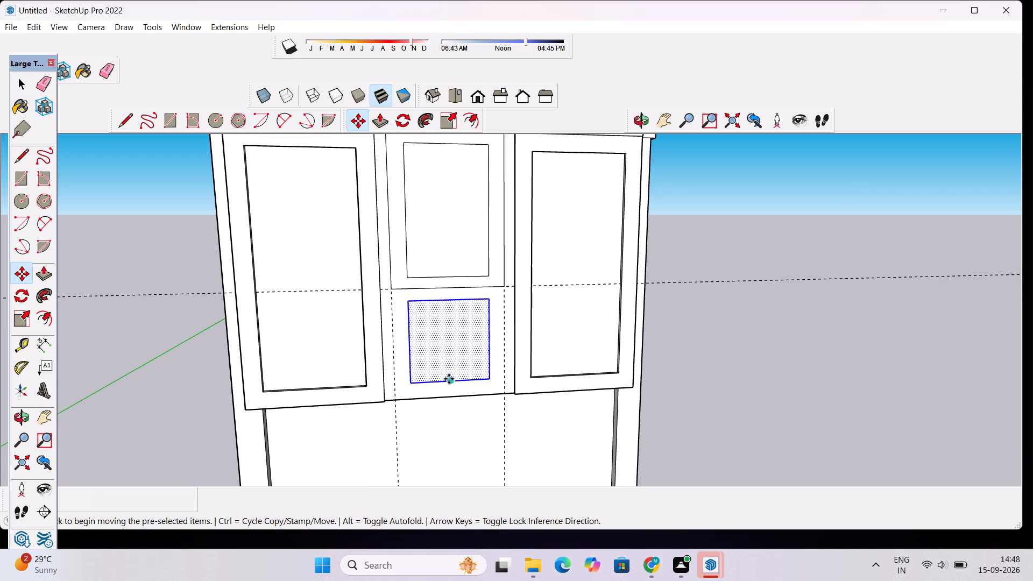
left_click(449, 379)
left_click(450, 397)
key("space")
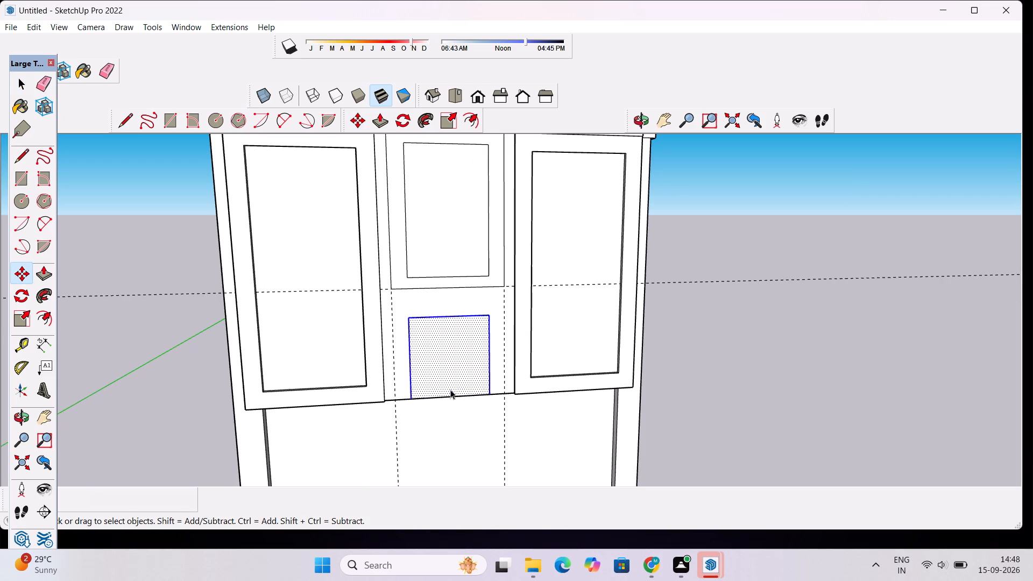
Offset the lower central opening's outline inward by about 2' 2 1/2".
scroll(450, 389, "down", 4)
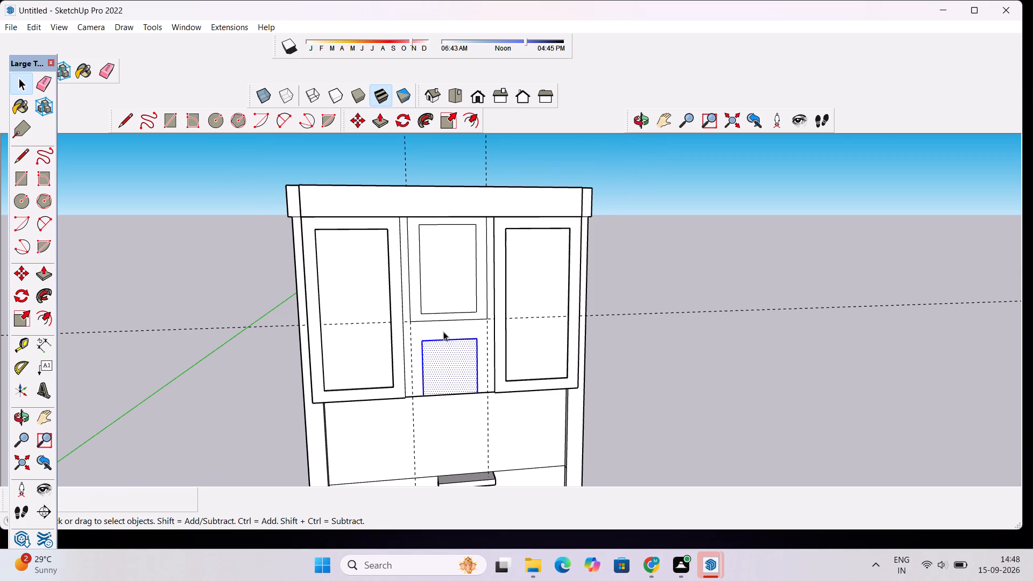
type("of")
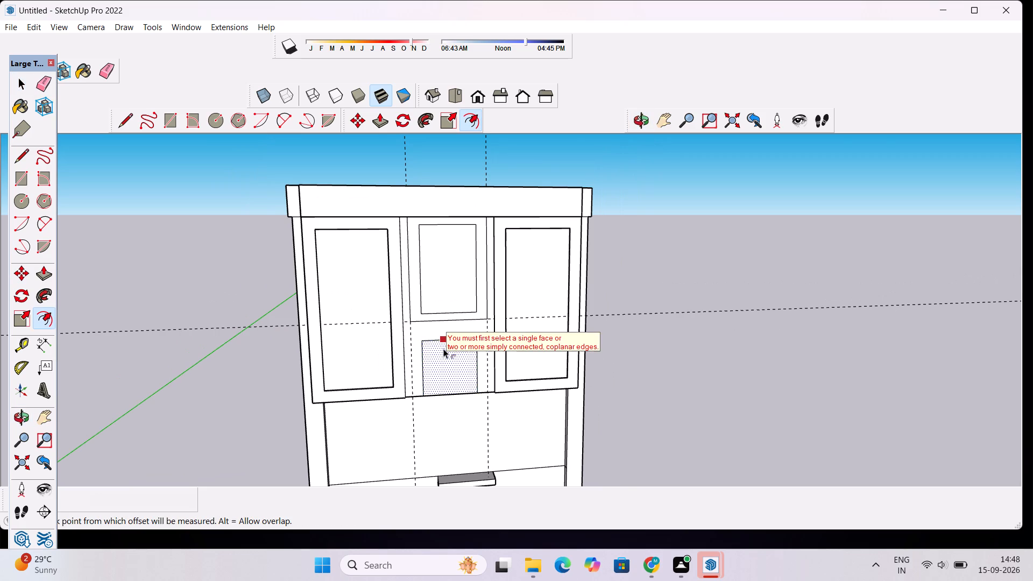
scroll(443, 349, "up", 3)
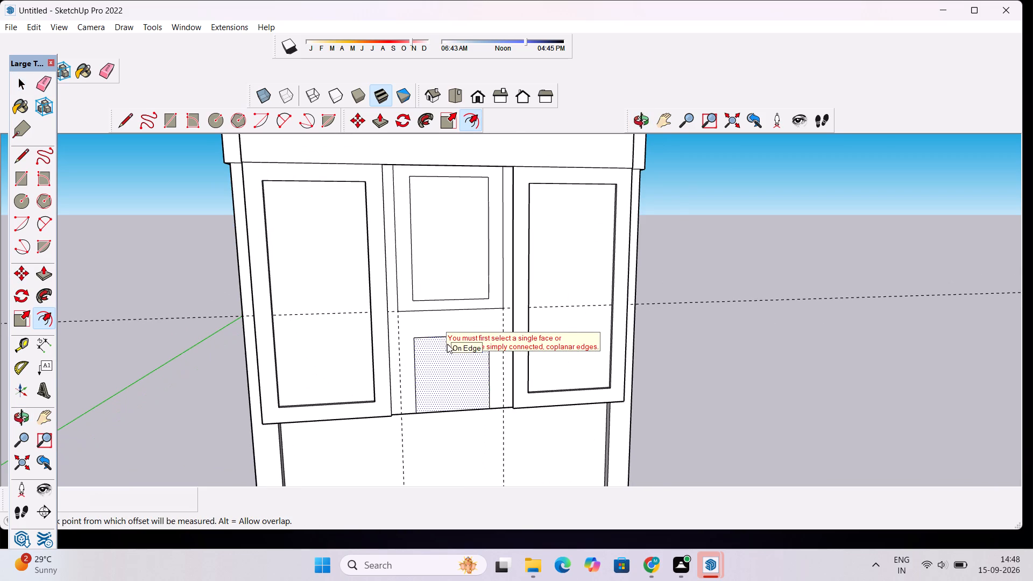
scroll(452, 353, "up", 4)
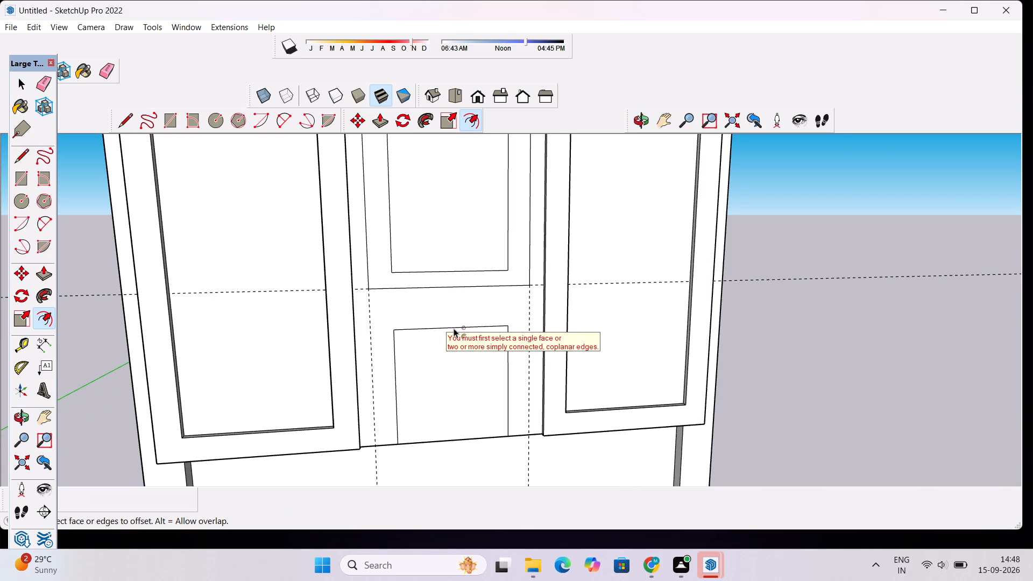
key("space")
left_click(452, 330)
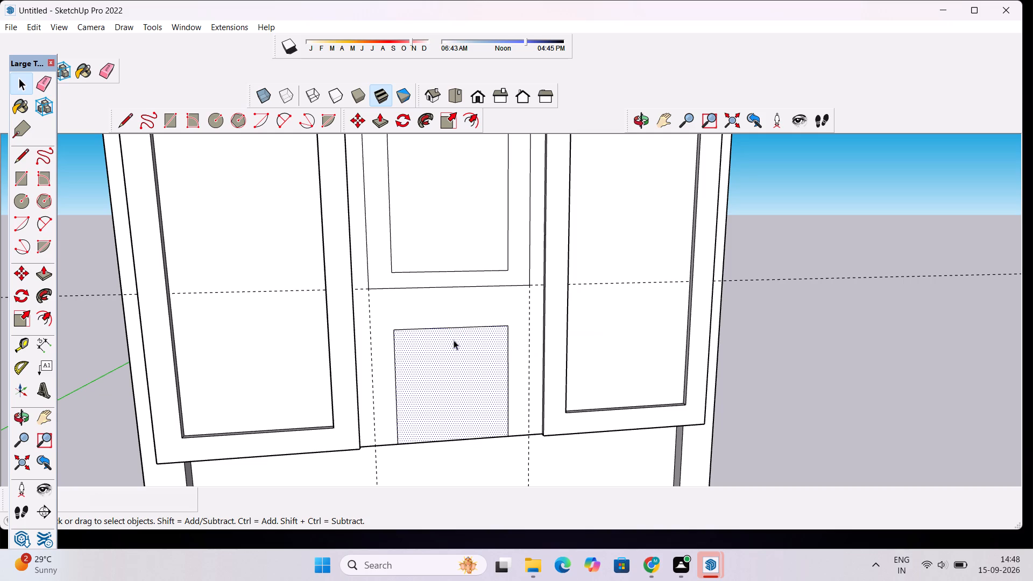
key("space")
type("of")
left_click(448, 326)
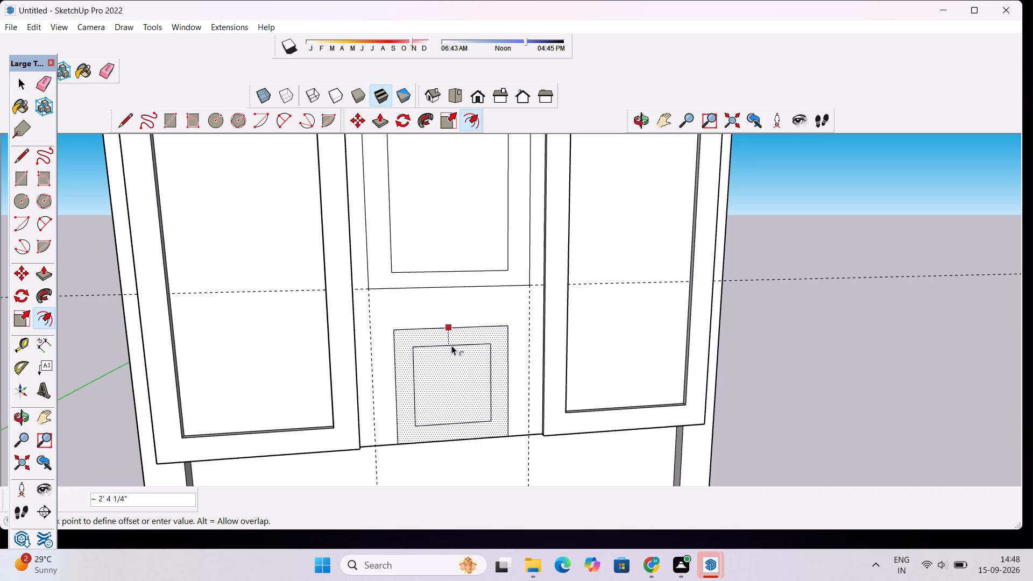
left_click(452, 344)
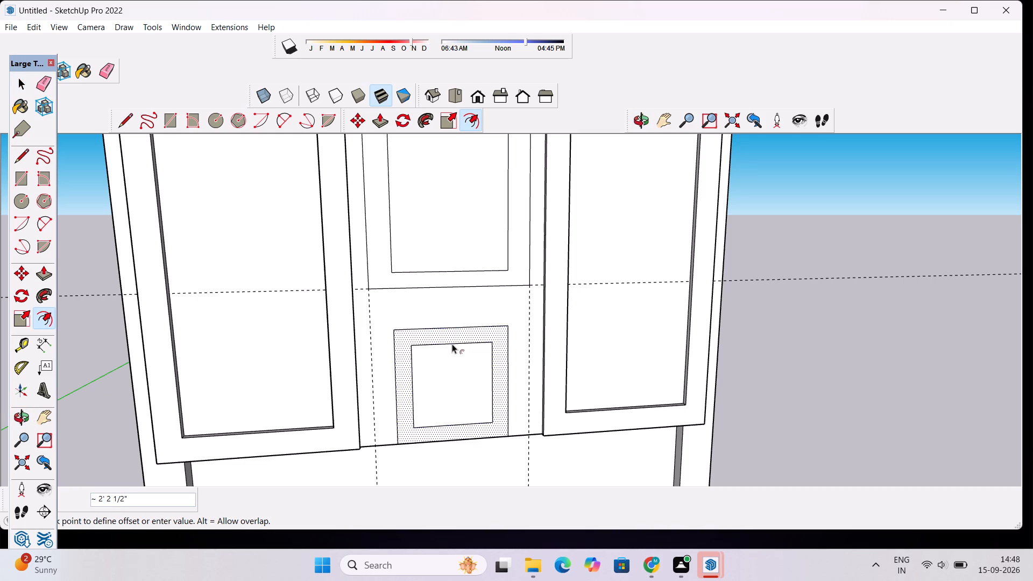
key("space")
Erase the lines drawn around the upper central opening together with the vertical and horizontal guides.
scroll(452, 350, "down", 4)
key("e")
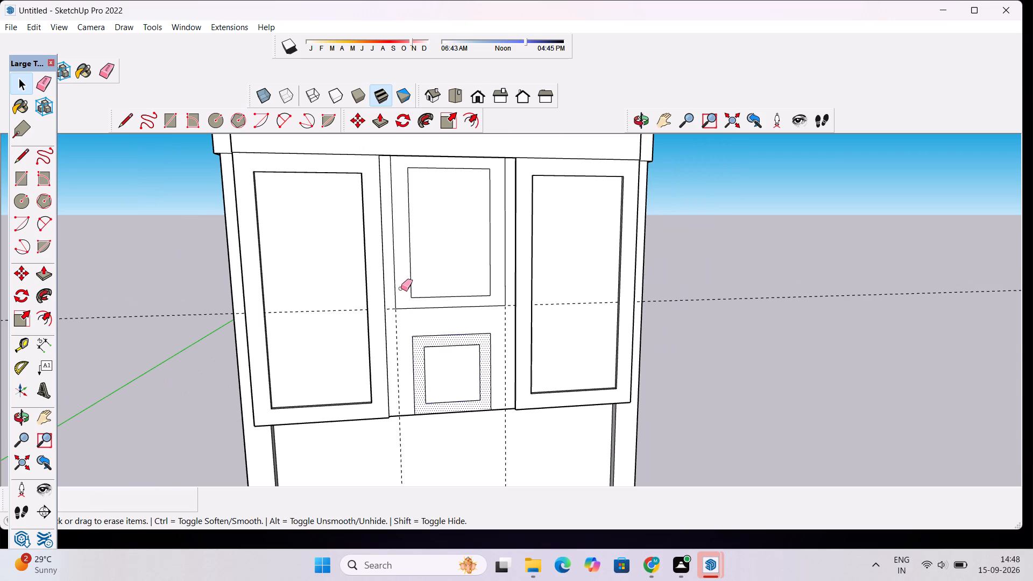
left_click_drag(400, 288, 396, 312)
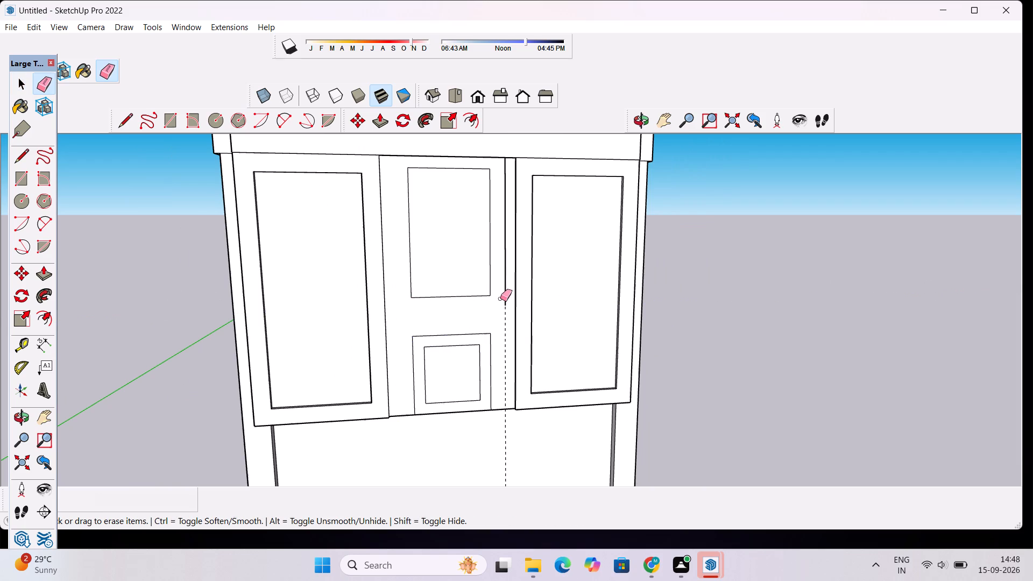
left_click_drag(503, 286, 505, 305)
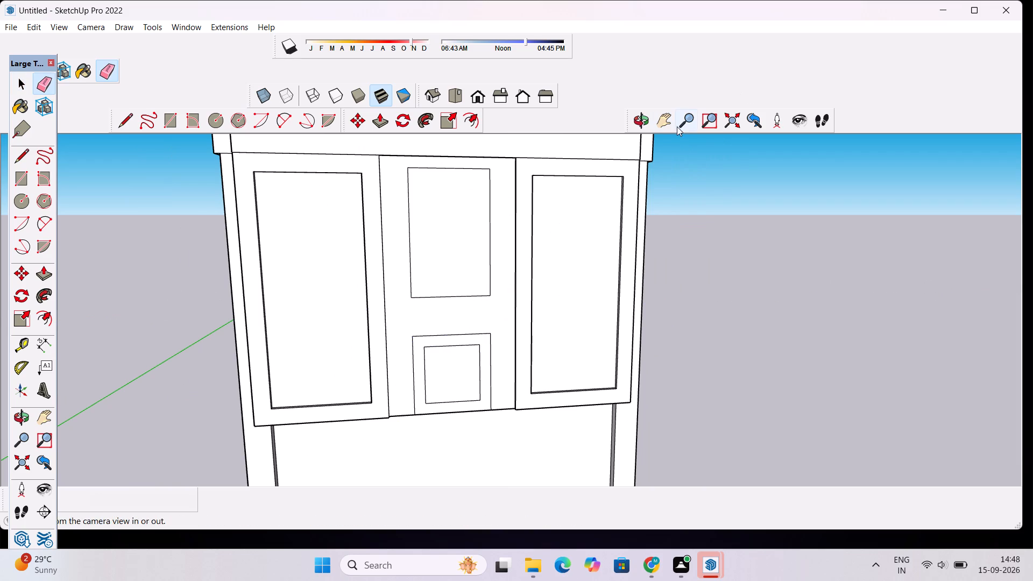
Move the upper central opening's outline up about 2' 1" so its top meets the central panel's top edge.
left_click(645, 119)
left_click_drag(605, 263, 580, 165)
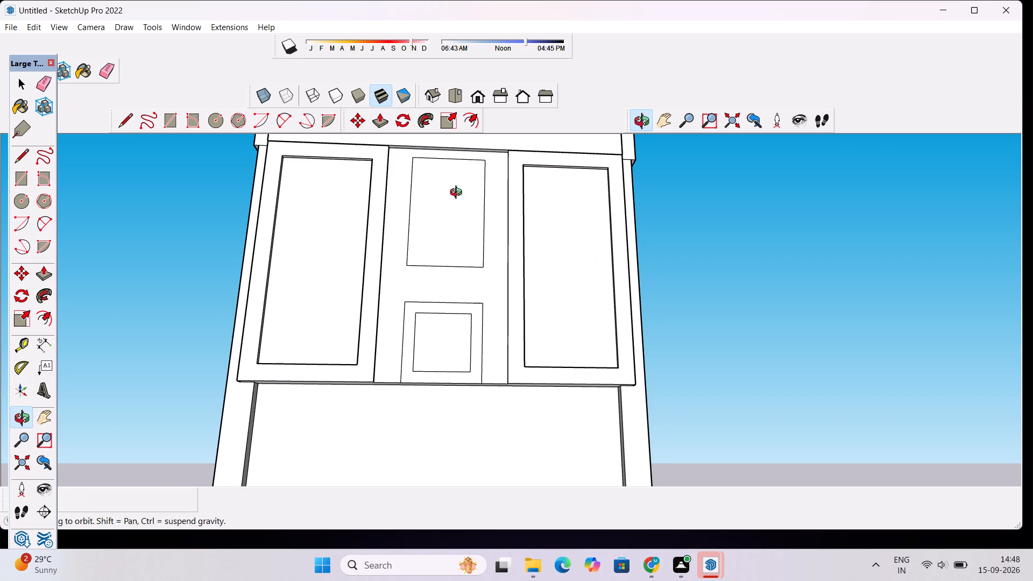
scroll(458, 194, "up", 1)
left_click_drag(458, 195, 460, 308, "shift")
scroll(457, 256, "up", 6, "shift")
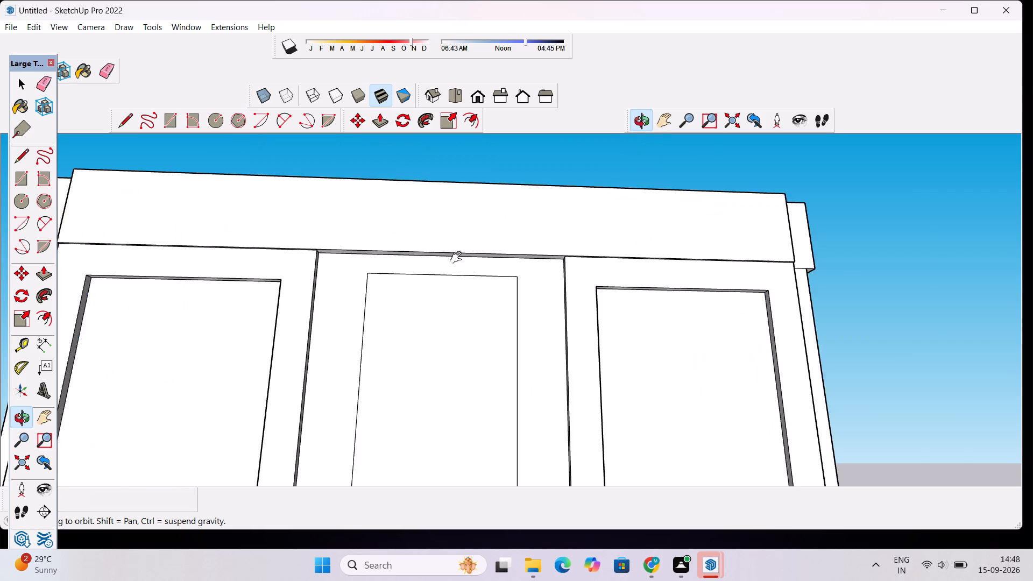
scroll(458, 258, "up", 3, "shift")
left_click_drag(461, 286, 461, 260, "shift")
left_click_drag(461, 253, 452, 325, "shift")
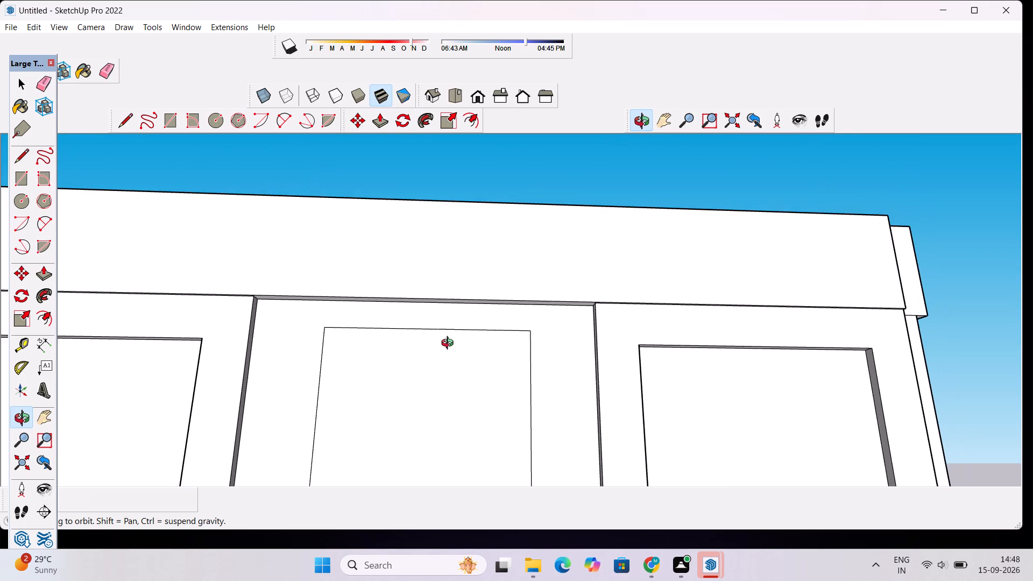
key("space")
double_click(450, 355)
key("m")
scroll(450, 351, "up", 2)
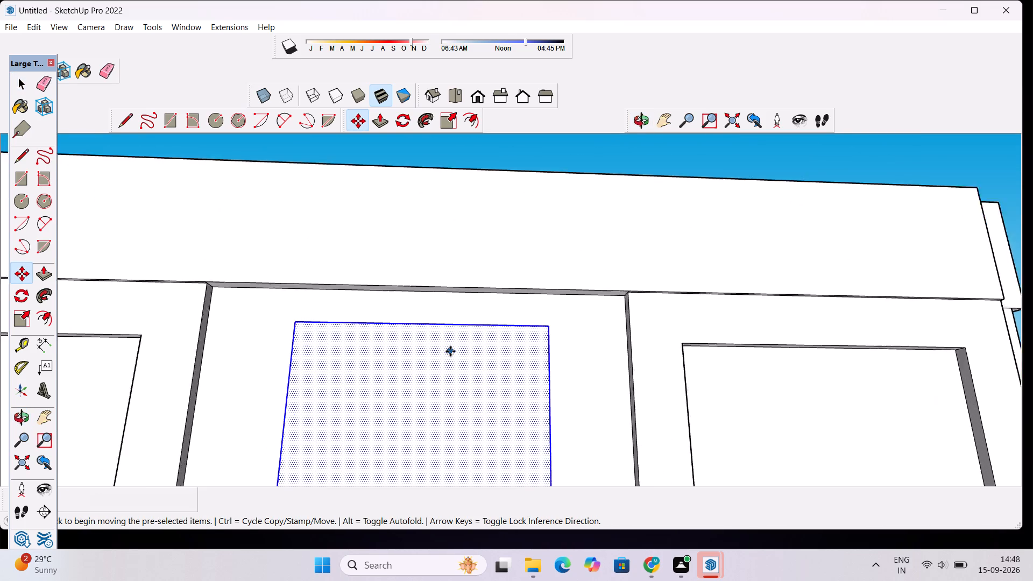
scroll(450, 351, "up", 4)
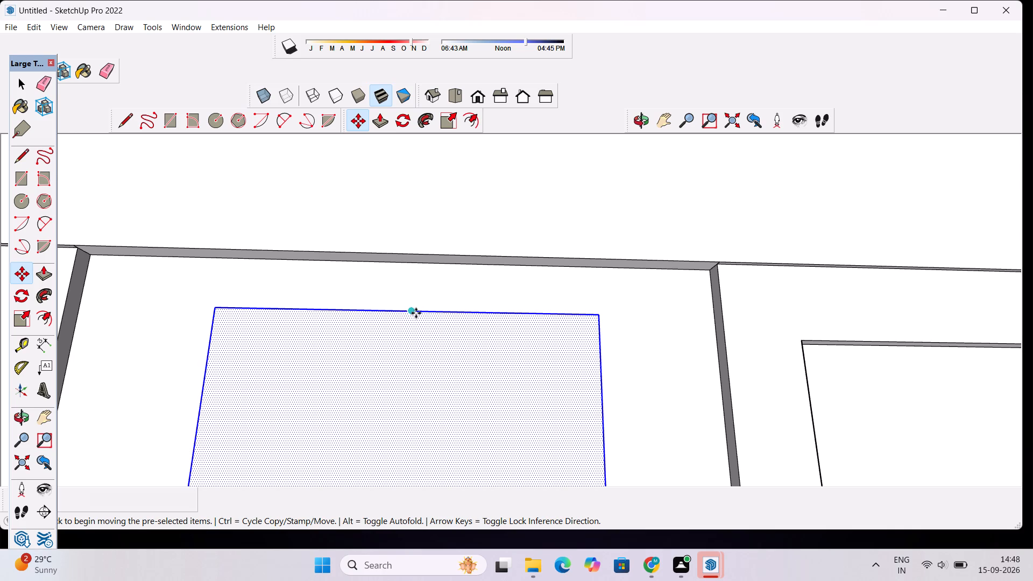
left_click(412, 312)
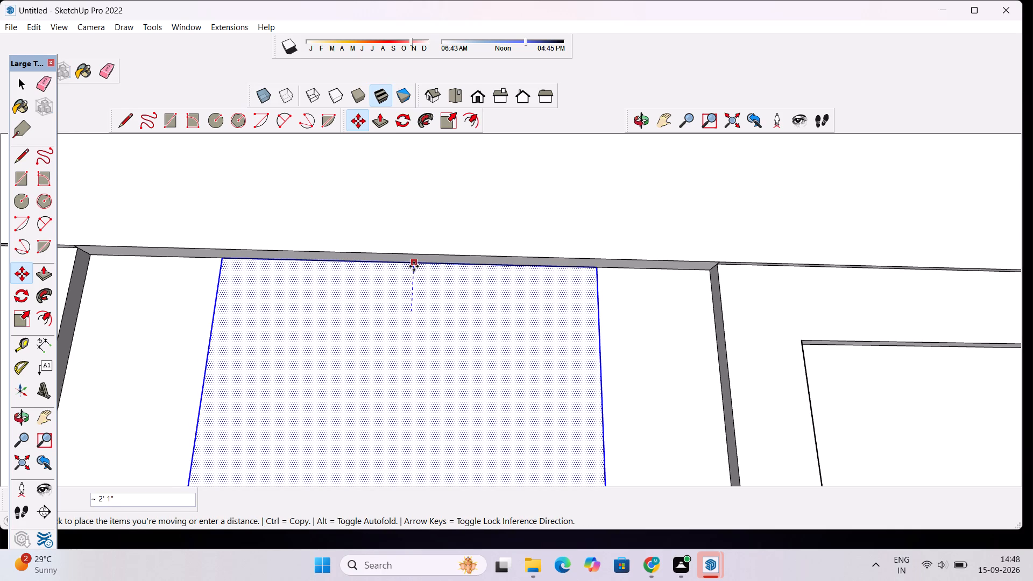
scroll(414, 266, "up", 4)
left_click(414, 266)
key("space")
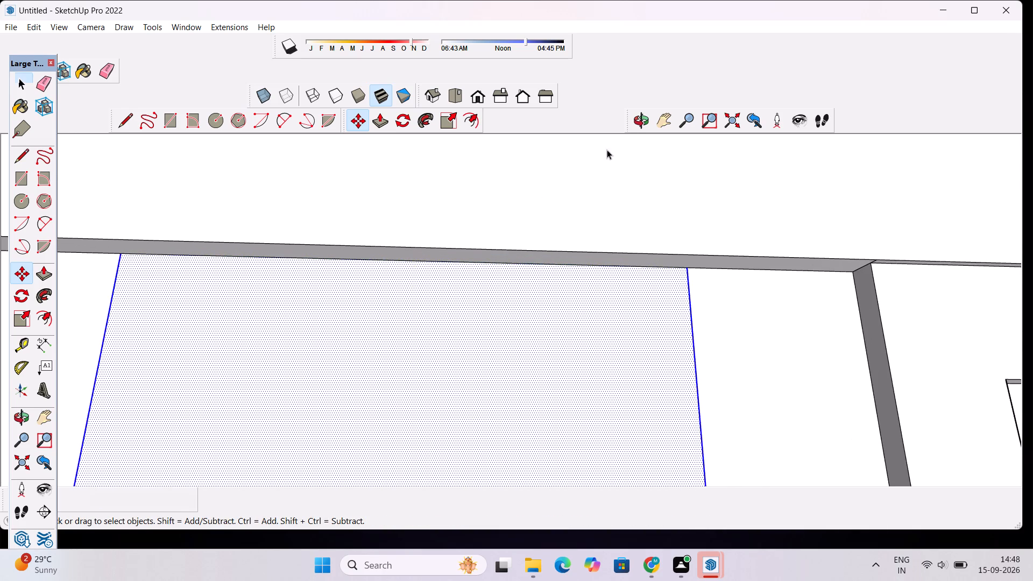
left_click(643, 122)
left_click_drag(556, 165, 551, 219)
scroll(550, 218, "down", 10)
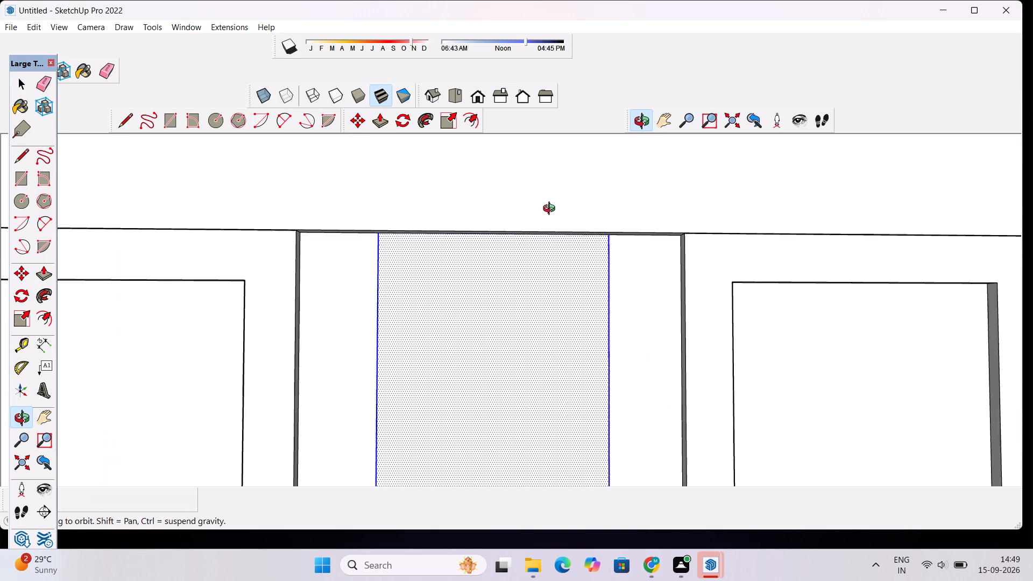
scroll(551, 210, "down", 11)
left_click_drag(548, 236, 550, 257)
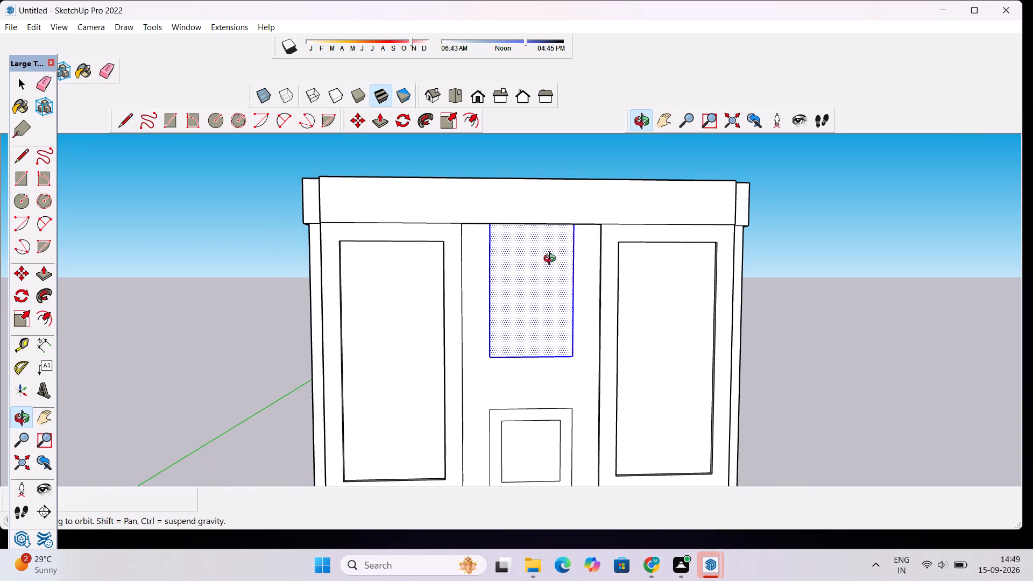
key("space")
left_click(849, 250)
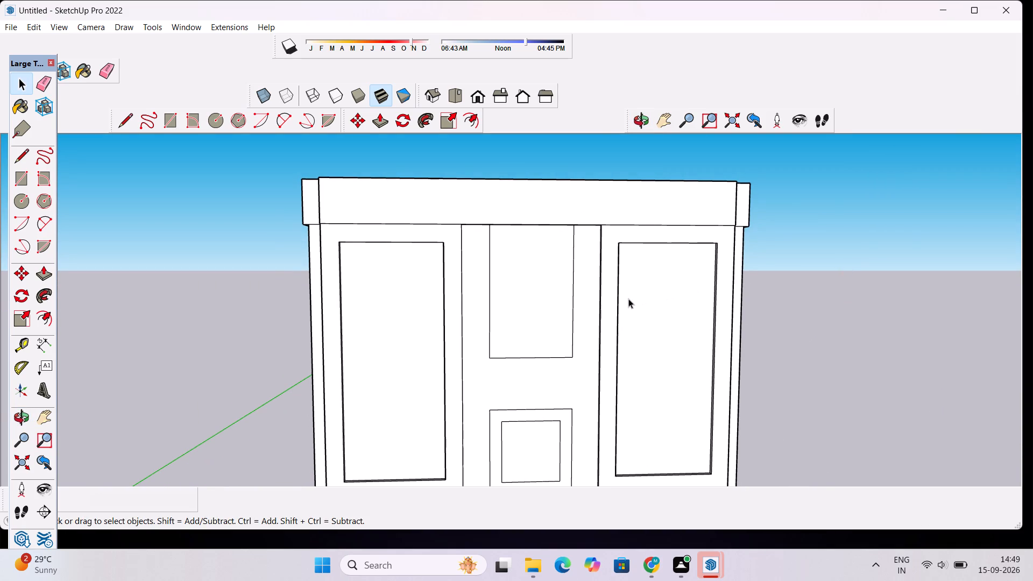
Offset the upper central opening's outline inward by about 2'.
type("of")
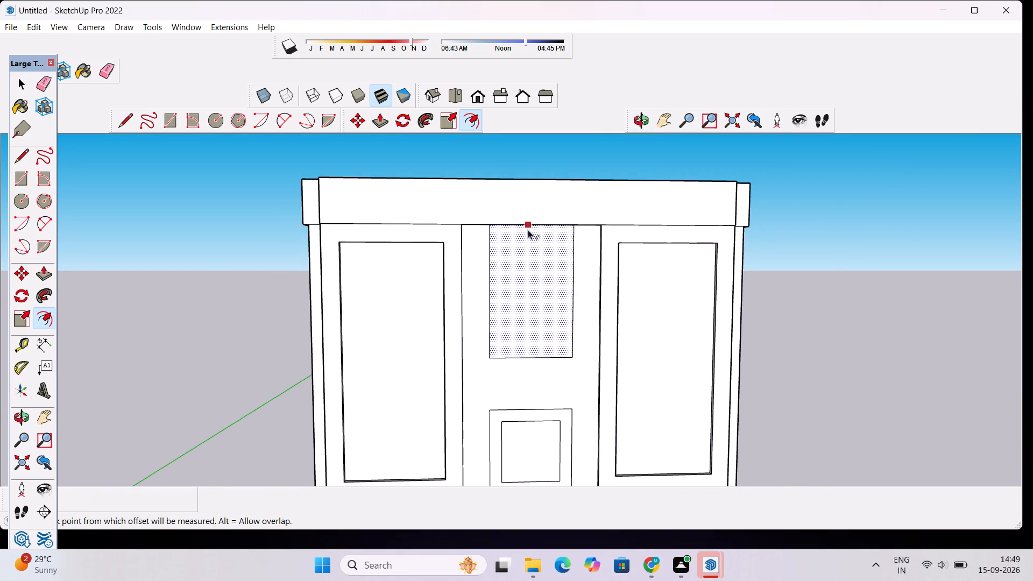
left_click(508, 349)
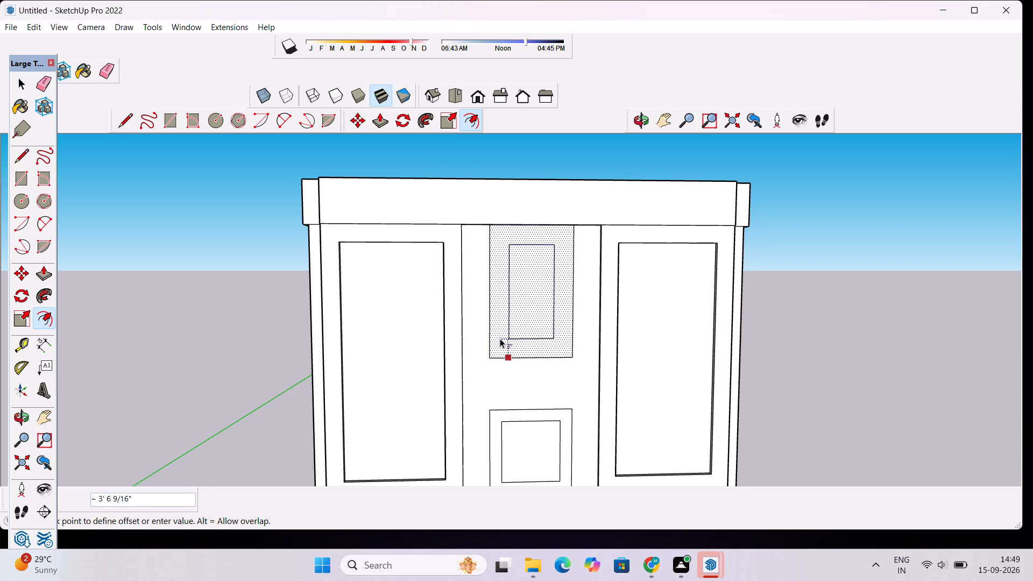
scroll(500, 343, "up", 4)
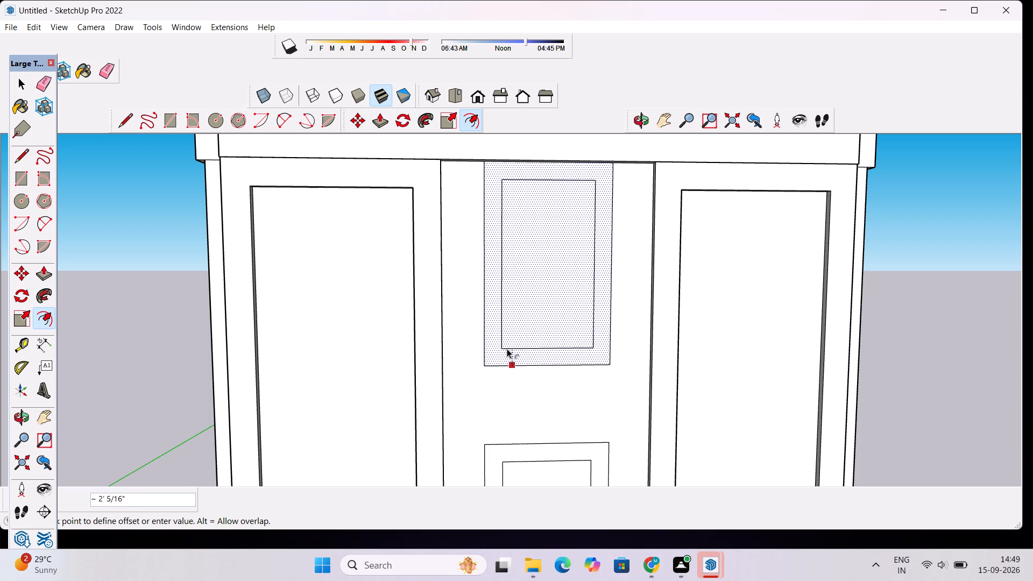
left_click(507, 349)
scroll(506, 341, "down", 6)
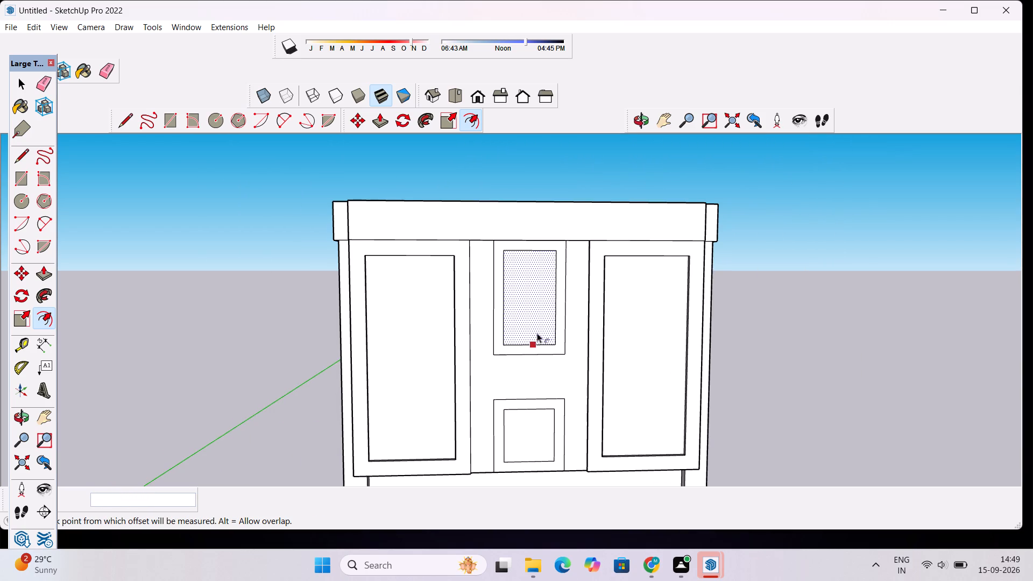
key("space")
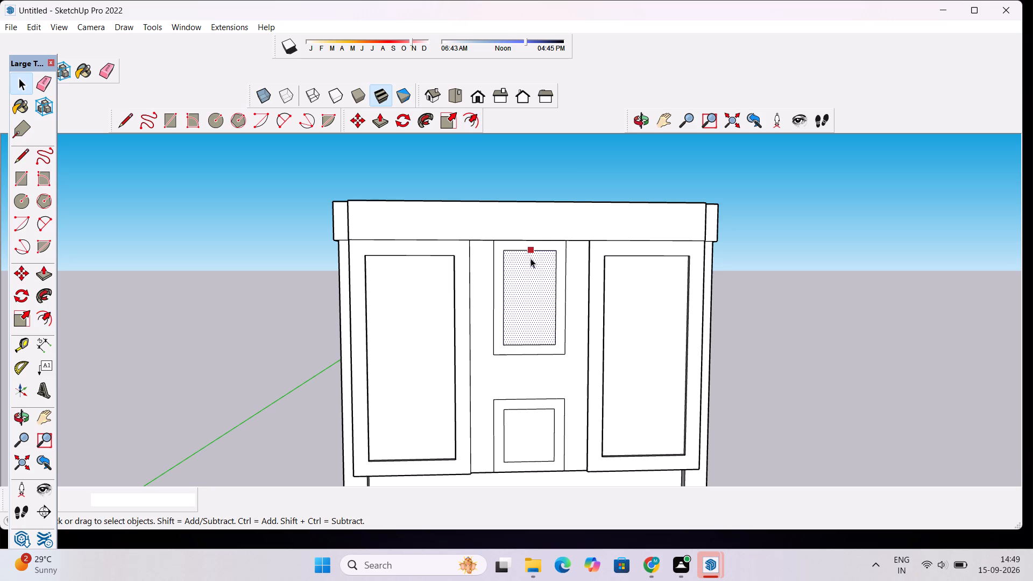
key("space")
scroll(539, 258, "up", 2)
key("space")
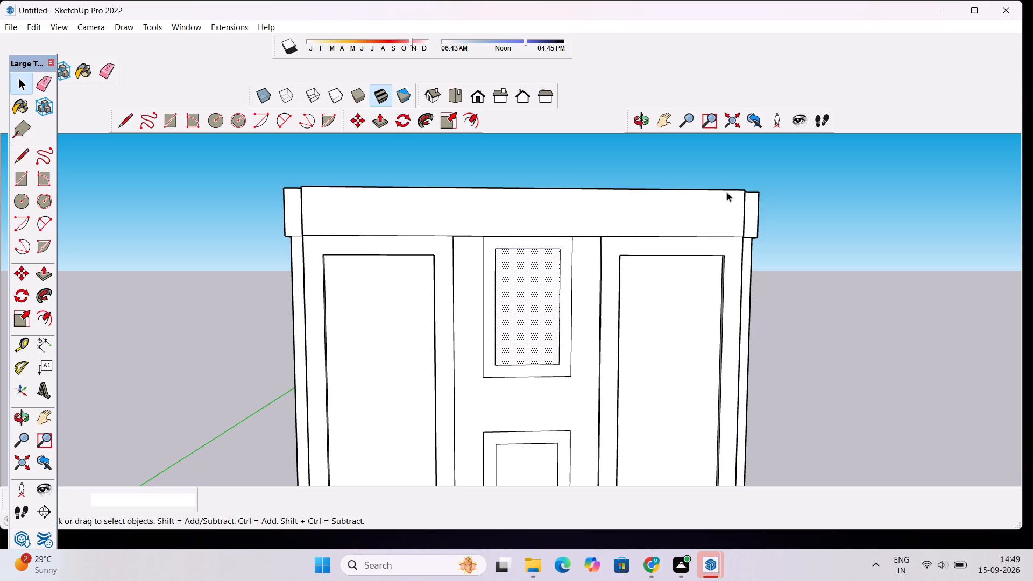
left_click(757, 204)
left_click(817, 190)
Push/Pull the border face around the upper central opening outward by 9".
scroll(565, 243, "up", 3)
left_click(565, 243)
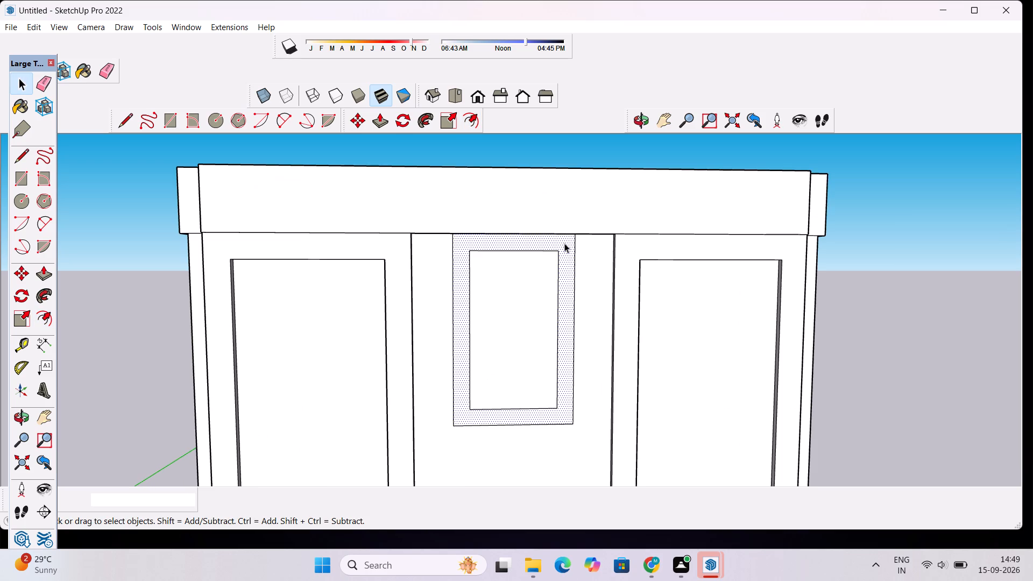
key("p")
left_click(564, 243)
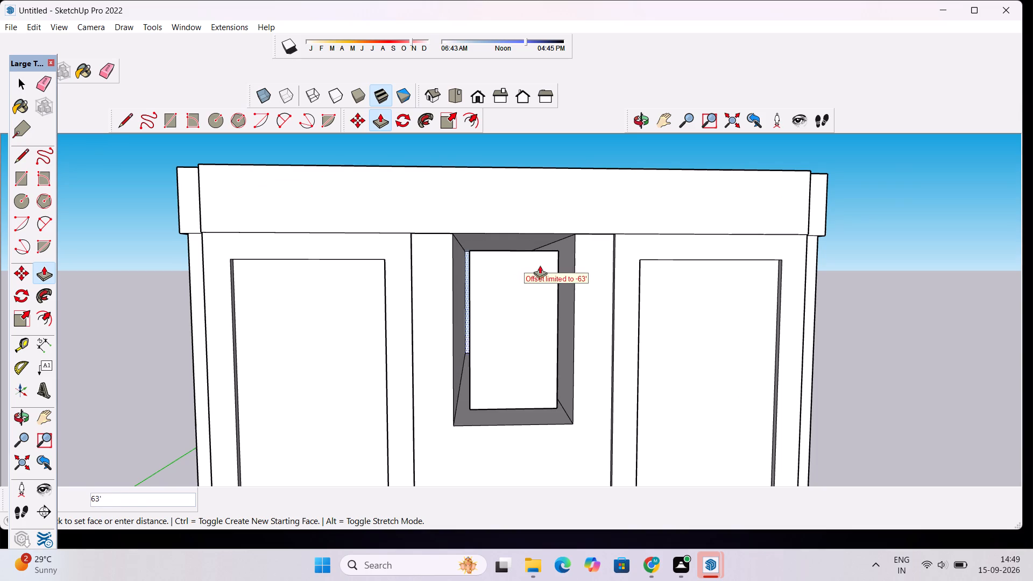
type("9\"")
key("Return")
scroll(645, 258, "down", 5)
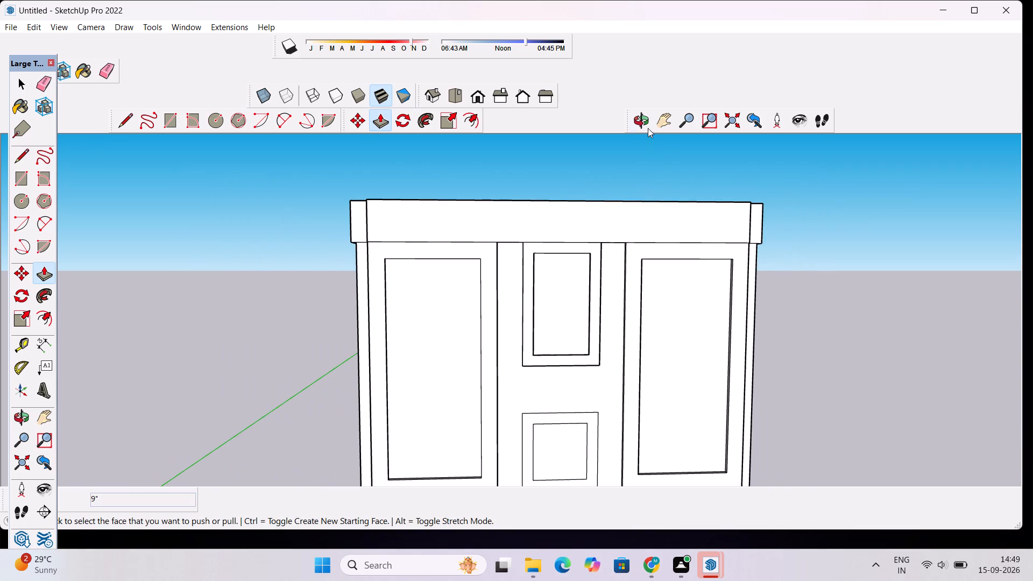
Push/Pull the front face of the overhanging top band outward by 1'.
left_click(640, 118)
left_click_drag(801, 265, 510, 303)
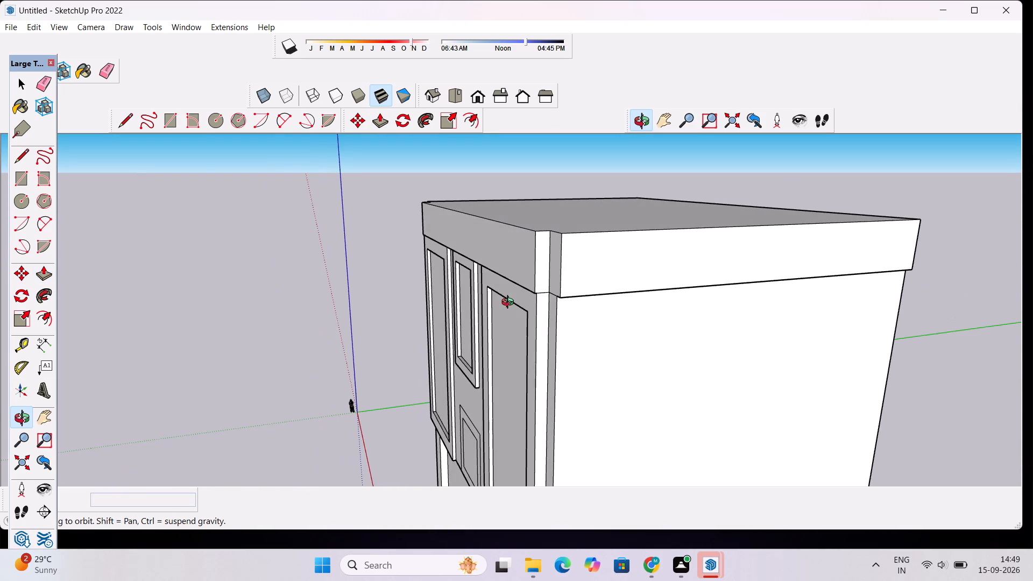
scroll(510, 303, "up", 3)
scroll(562, 300, "down", 5)
left_click_drag(479, 266, 486, 249)
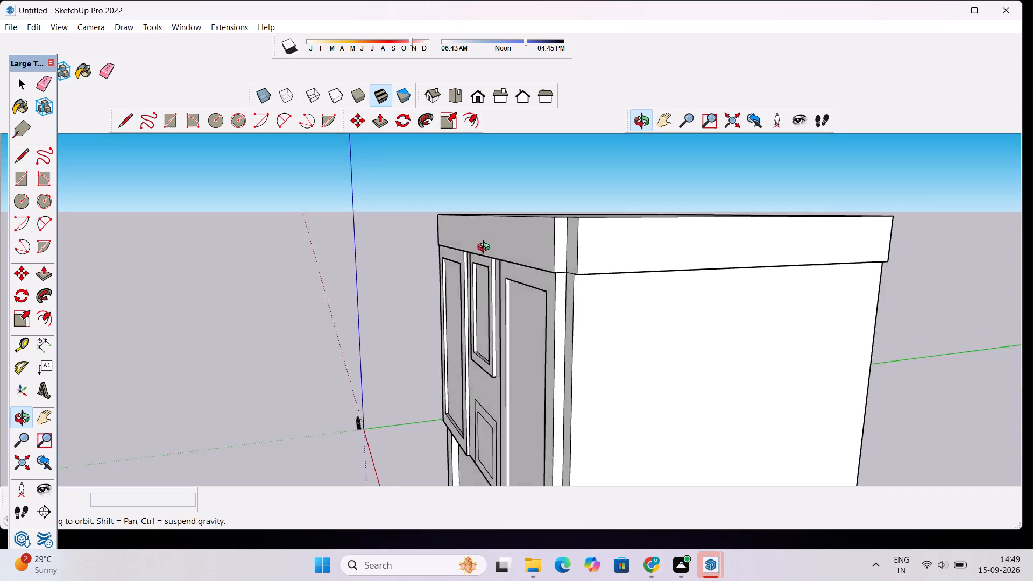
left_click_drag(486, 249, 733, 138)
scroll(504, 239, "up", 4)
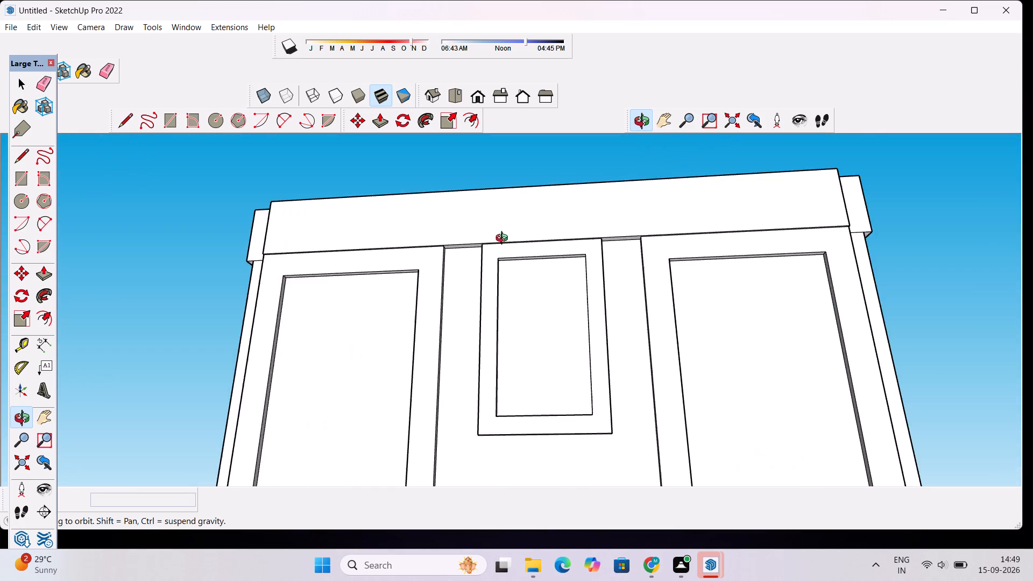
scroll(504, 239, "up", 5)
left_click_drag(387, 258, 609, 251)
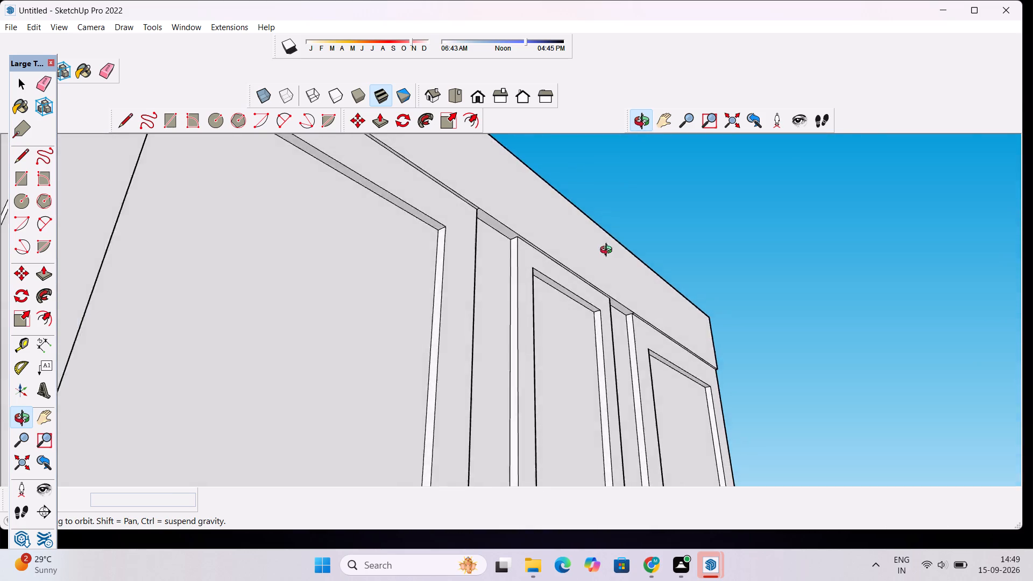
left_click_drag(609, 251, 596, 287)
scroll(596, 287, "down", 11)
left_click_drag(599, 262, 561, 437)
scroll(506, 329, "up", 4)
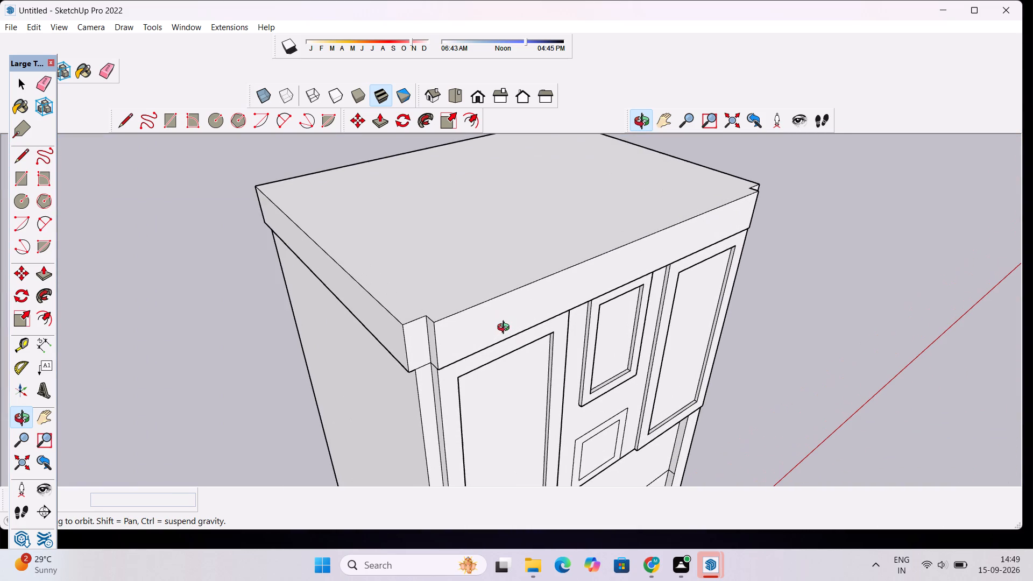
key("space")
left_click(506, 327)
key("p")
left_click(506, 327)
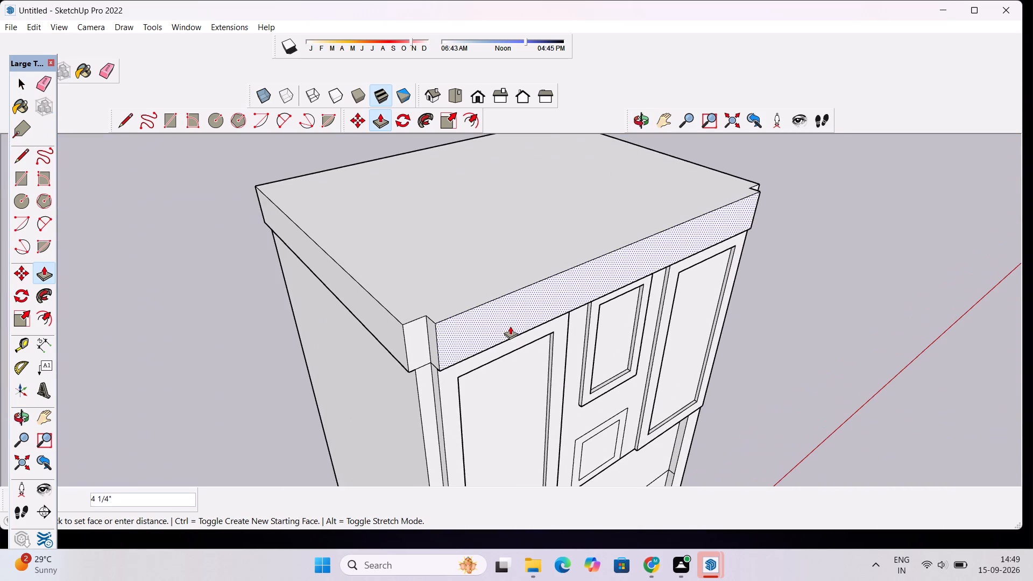
type("1'")
key("Return")
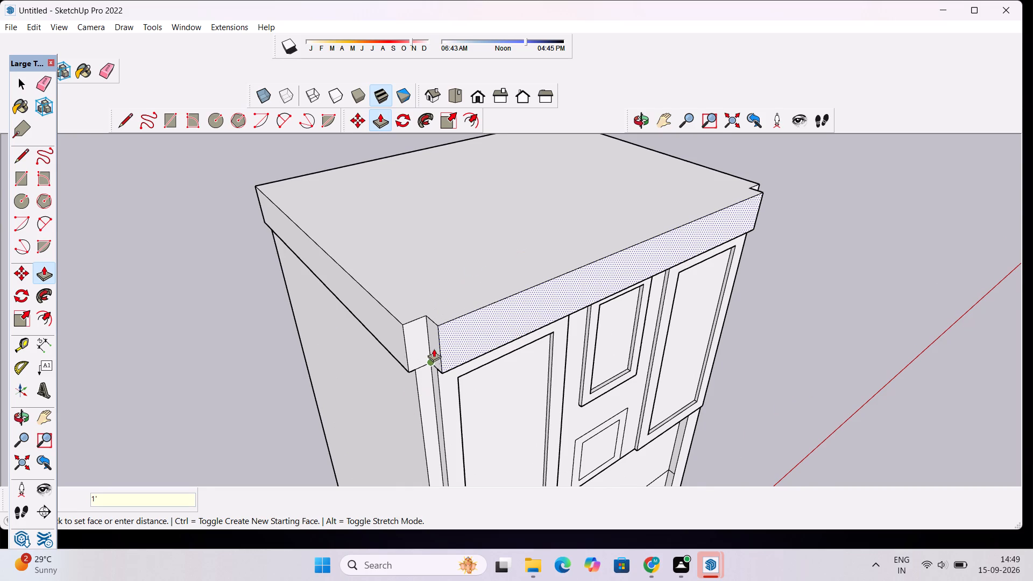
scroll(434, 348, "up", 2)
key("space")
Extend the front top band's left end face outward 3' 6" to the side overhang's outer corner.
scroll(435, 325, "down", 5)
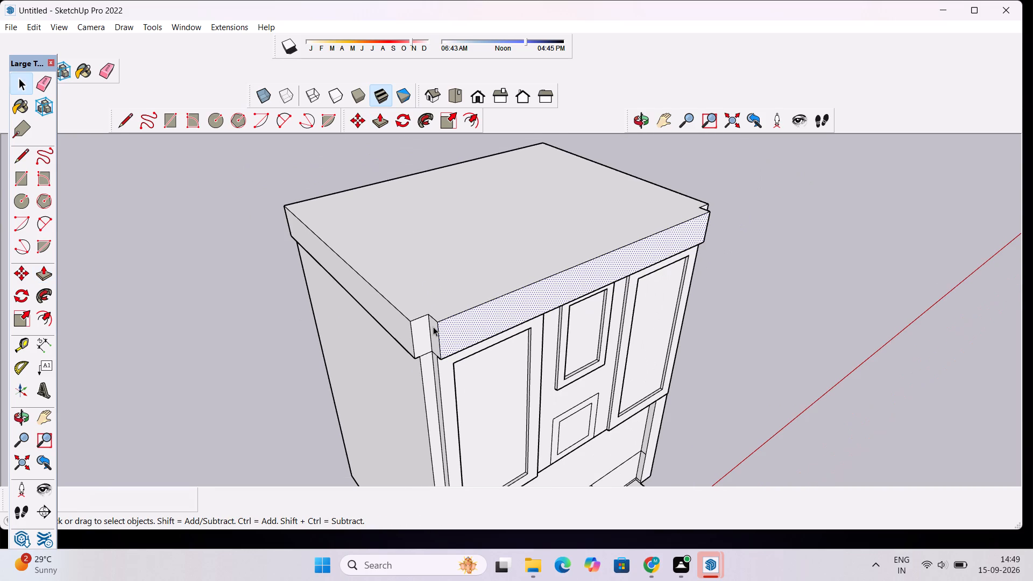
scroll(424, 350, "up", 4)
left_click(440, 328)
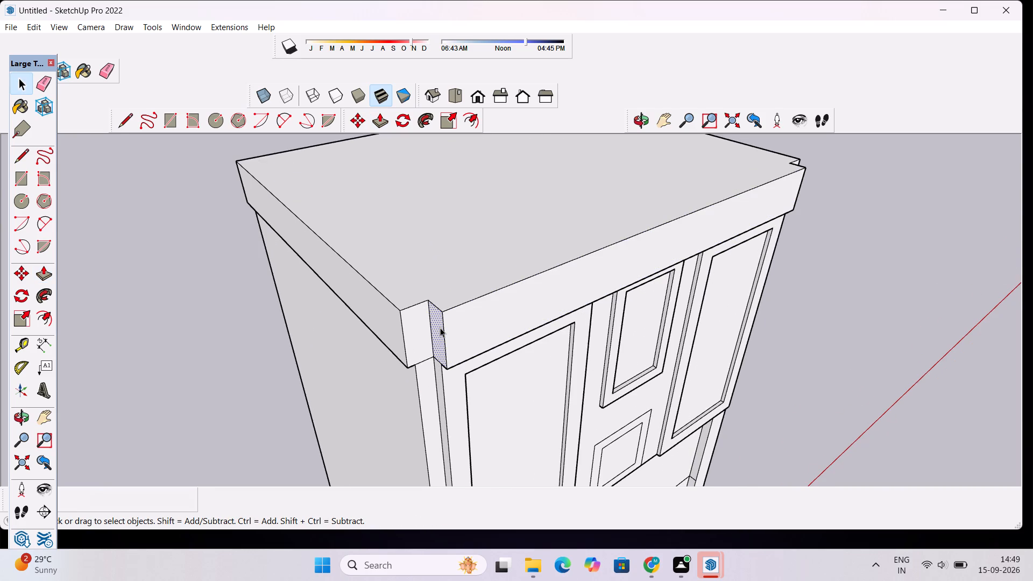
key("p")
left_click(440, 328)
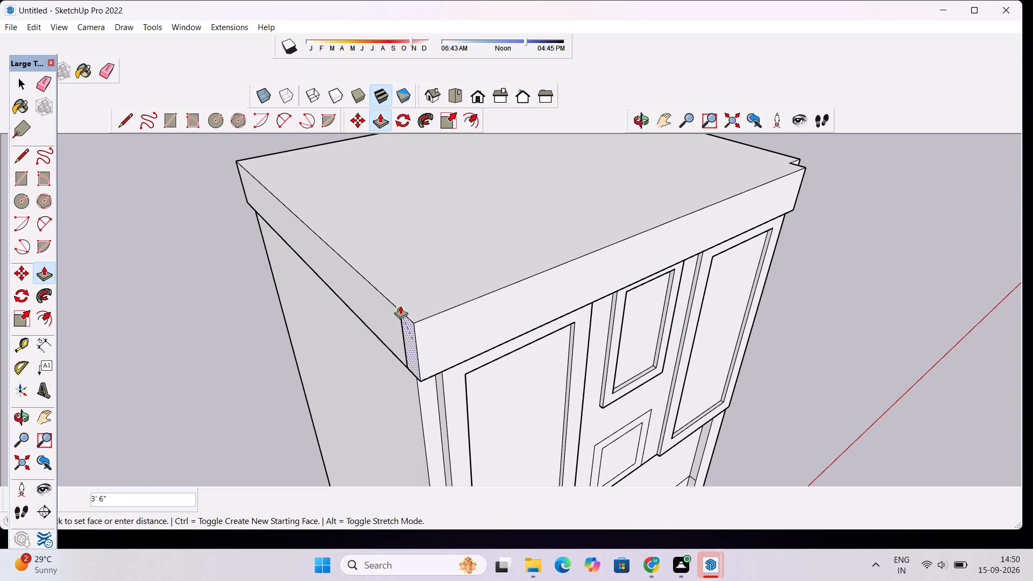
left_click(400, 307)
Push/Pull the front top band's right end face outward to the side overhang's outer corner.
left_click(635, 118)
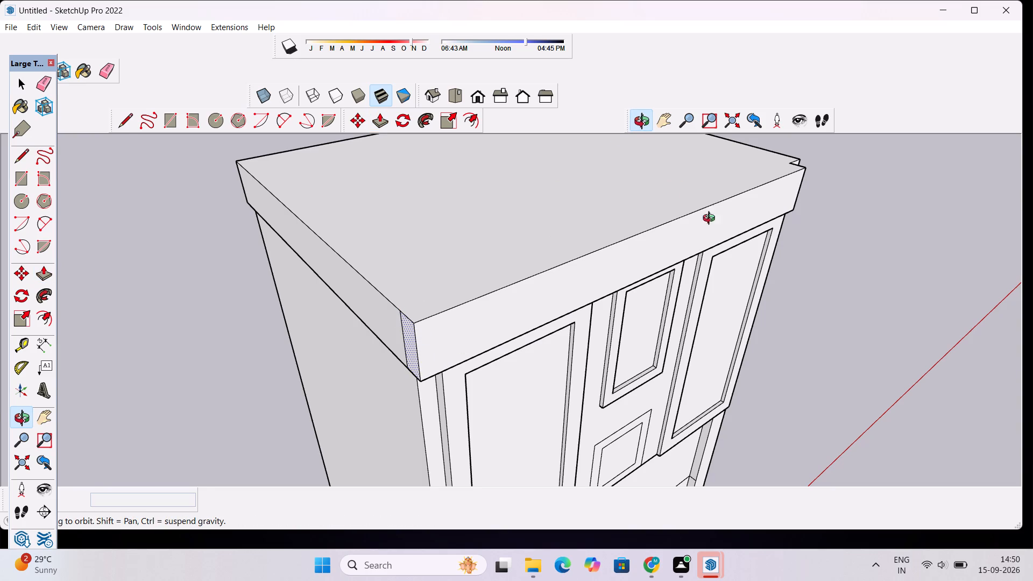
left_click_drag(720, 237, 307, 181)
scroll(300, 179, "down", 5)
scroll(363, 250, "up", 6)
left_click_drag(387, 251, 426, 266)
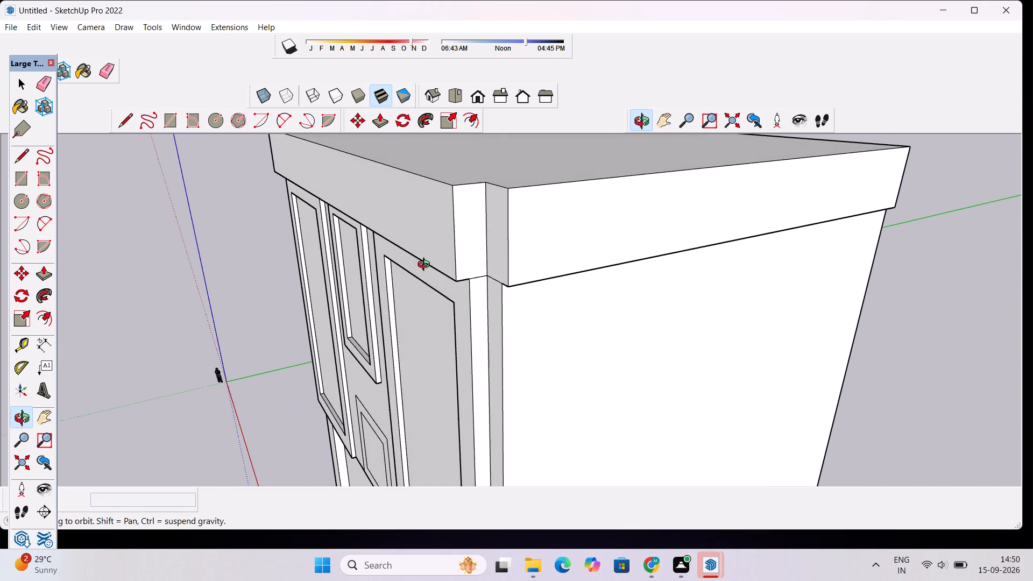
left_click_drag(426, 266, 427, 266)
left_click_drag(439, 277, 452, 285)
key("p")
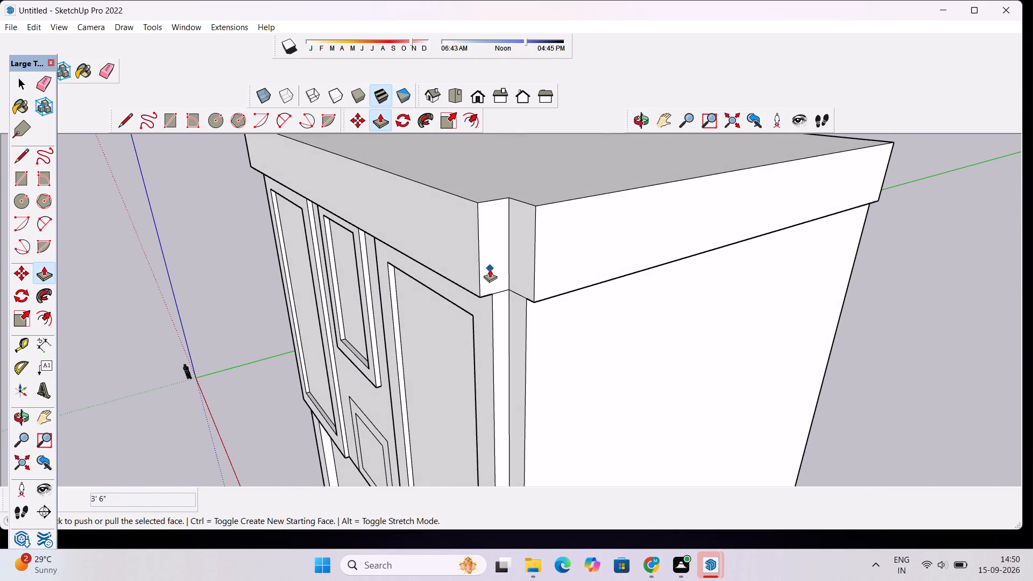
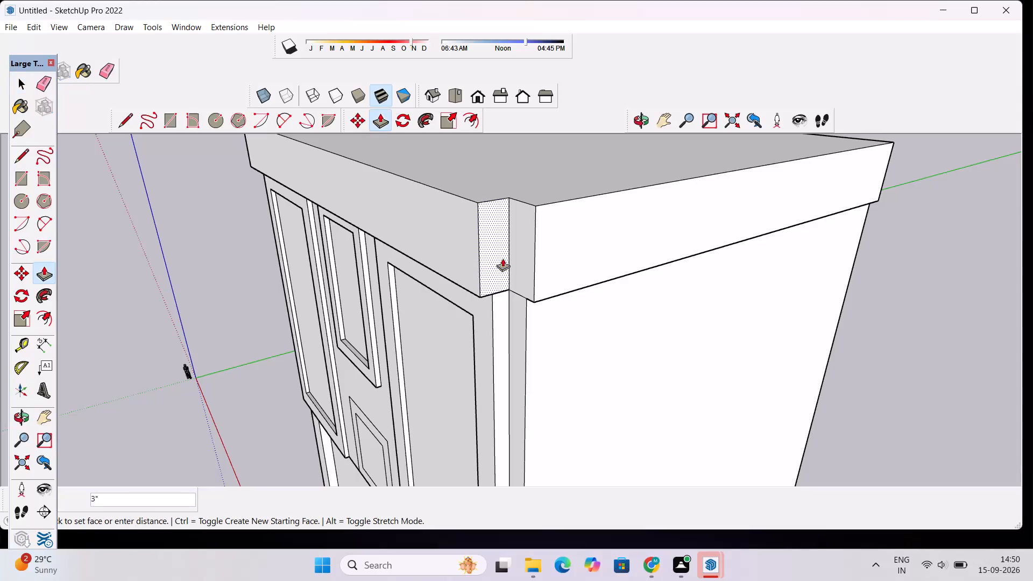
Pull the right end of the cabinet top's front overhang out 3' 6", flush with the right side overhang.
left_click(541, 212)
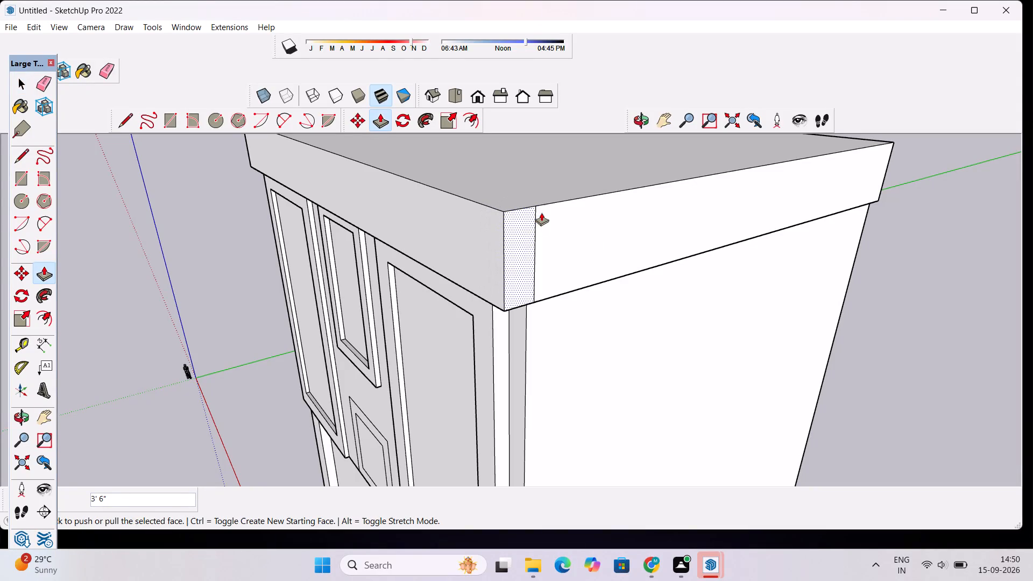
scroll(572, 227, "down", 14)
key("space")
left_click(739, 273)
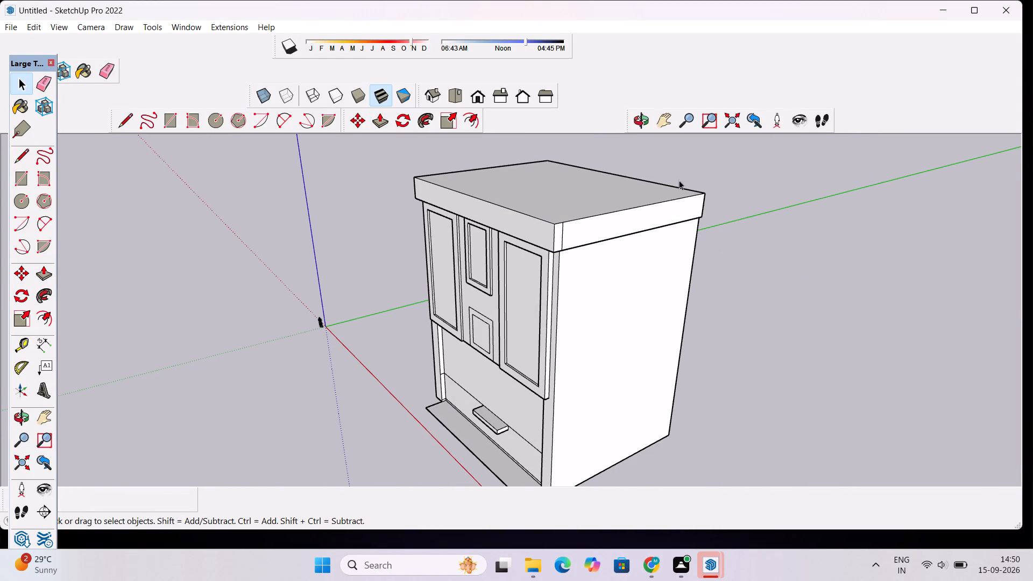
Erase the vertical seam line on the left side face of the cabinet top, near the front corner.
left_click(637, 118)
left_click_drag(296, 292, 787, 234)
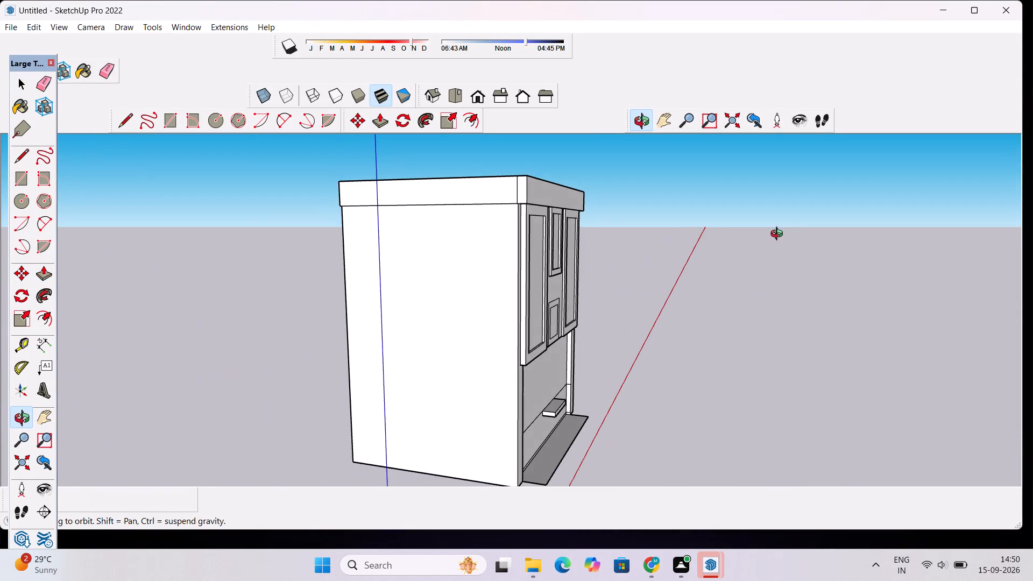
scroll(431, 179, "up", 4)
left_click_drag(561, 226, 525, 313)
scroll(534, 293, "up", 8)
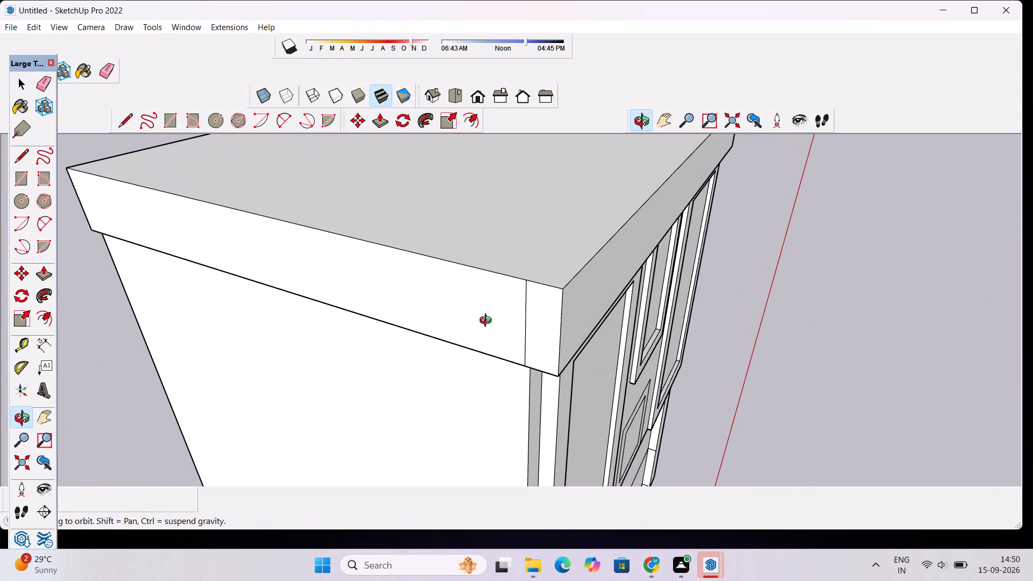
key("e")
left_click_drag(514, 321, 524, 326)
left_click_drag(524, 326, 528, 331)
Erase the vertical seam line on the right side face of the cabinet top, near the front corner.
left_click(636, 122)
left_click_drag(736, 250, 591, 277)
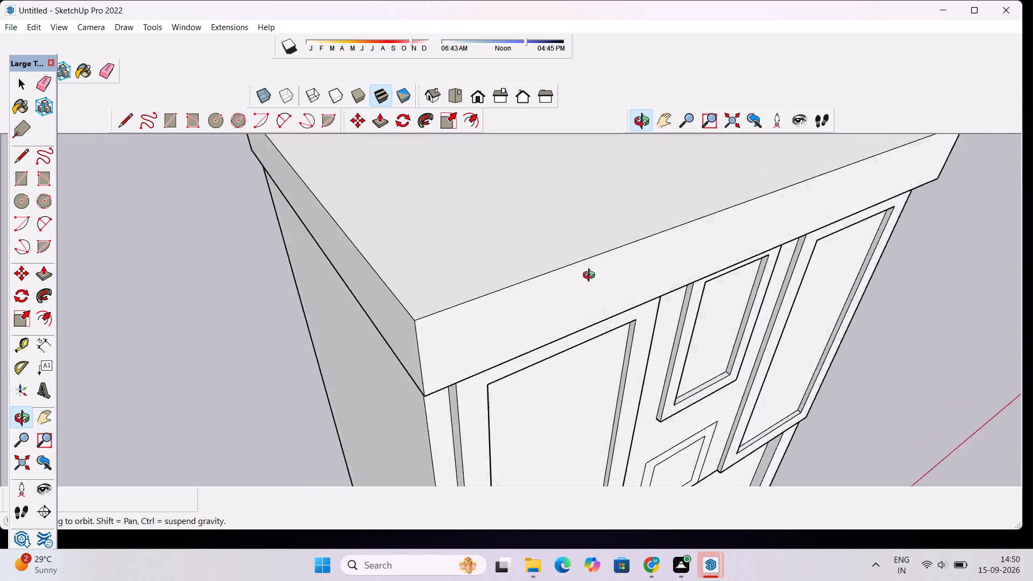
left_click_drag(591, 277, 588, 277)
scroll(557, 278, "down", 12)
left_click_drag(840, 279, 555, 195)
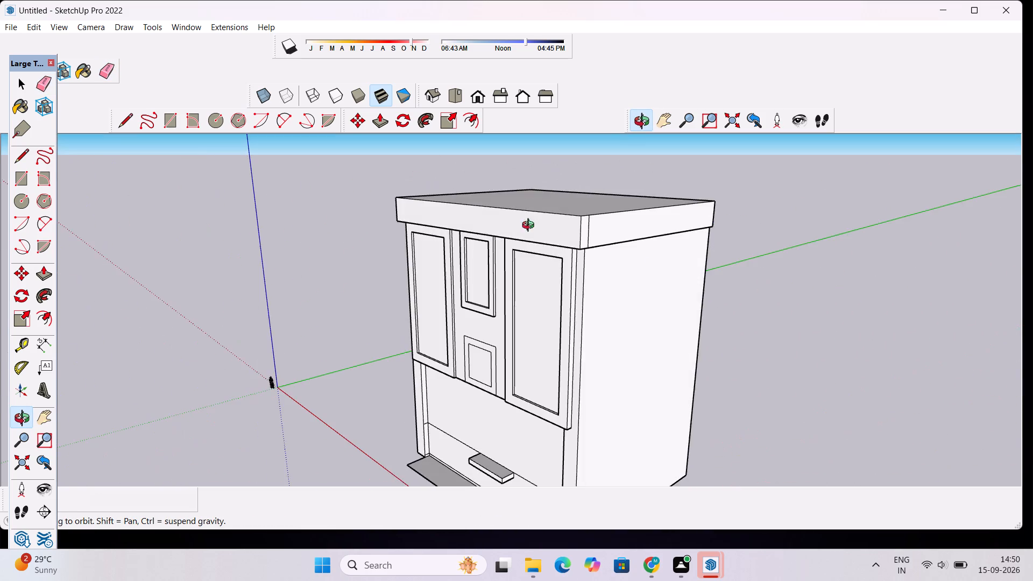
scroll(663, 270, "up", 4)
left_click_drag(553, 209, 521, 262)
scroll(480, 251, "up", 9)
key("e")
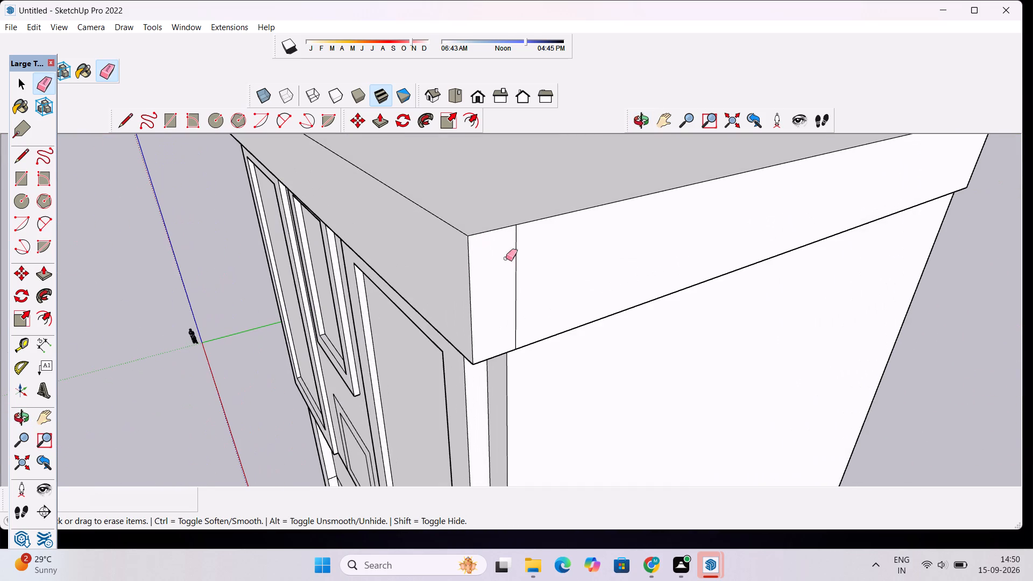
left_click_drag(544, 243, 499, 315)
Examine the cabinet's front, sides and top overhang from several angles.
scroll(587, 238, "down", 9)
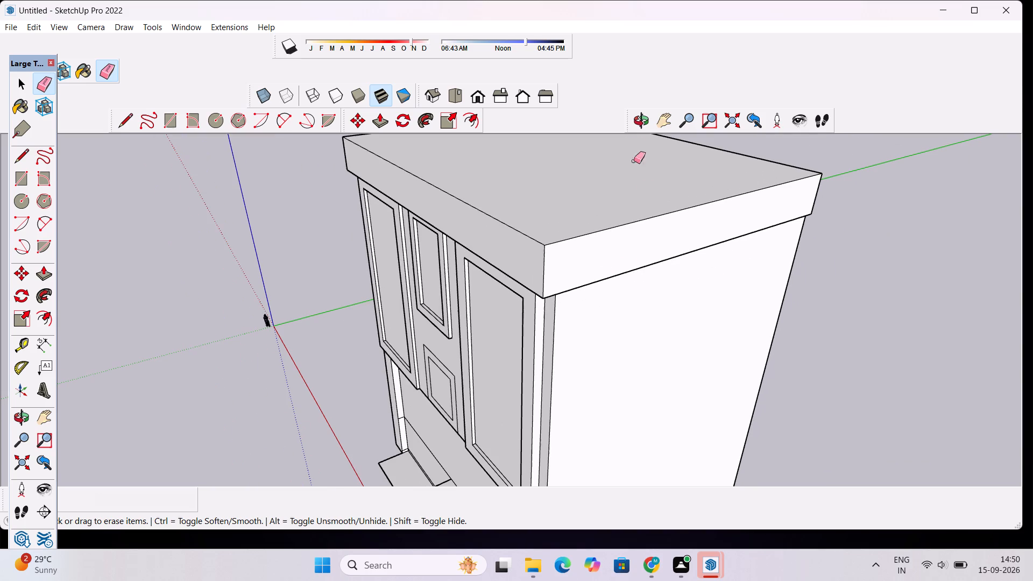
left_click(643, 126)
left_click_drag(504, 288, 802, 247)
scroll(763, 259, "down", 7)
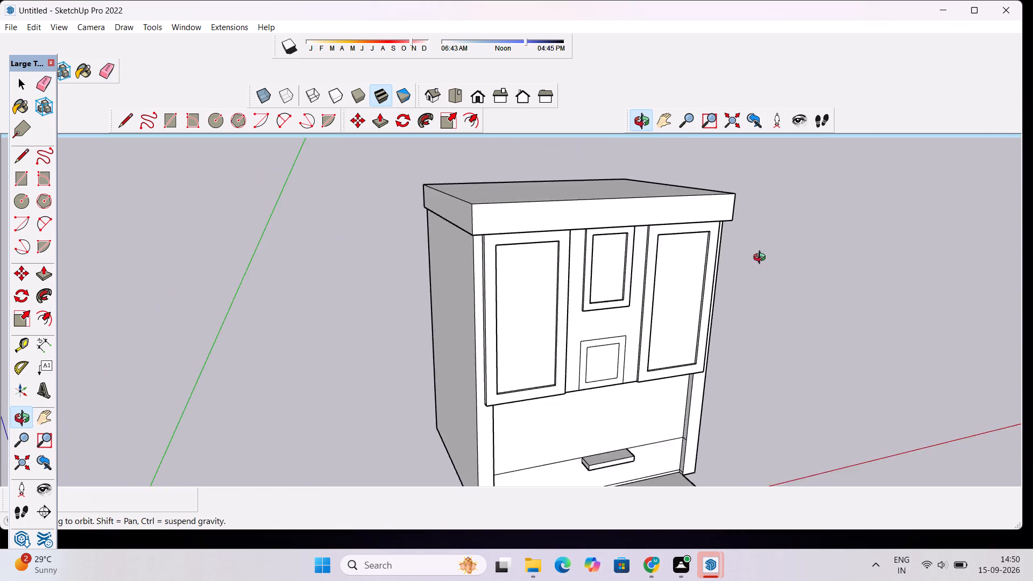
scroll(762, 259, "down", 3)
left_click_drag(590, 308, 688, 296)
scroll(684, 302, "up", 6)
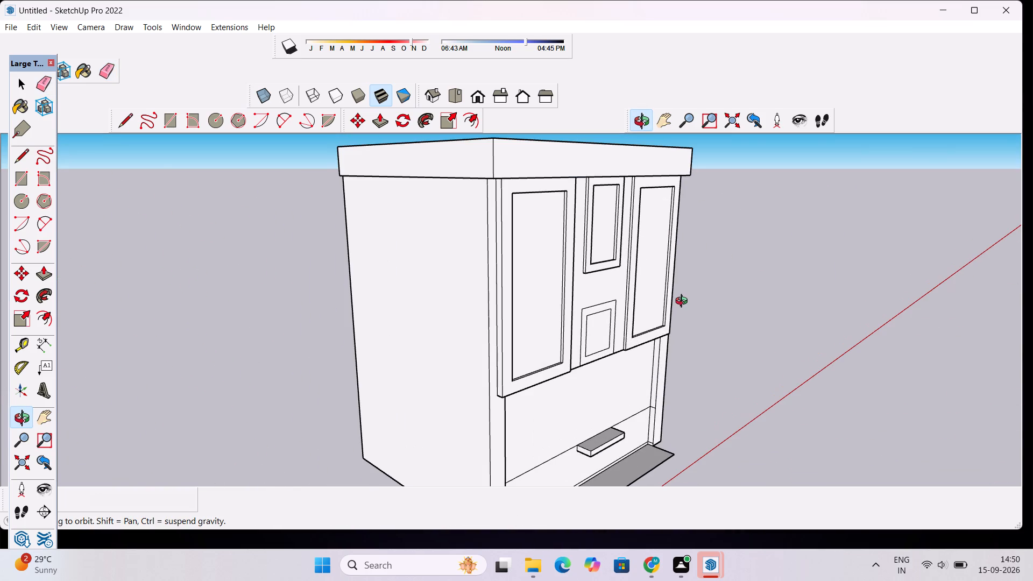
scroll(634, 295, "down", 5)
left_click_drag(694, 371, 570, 306)
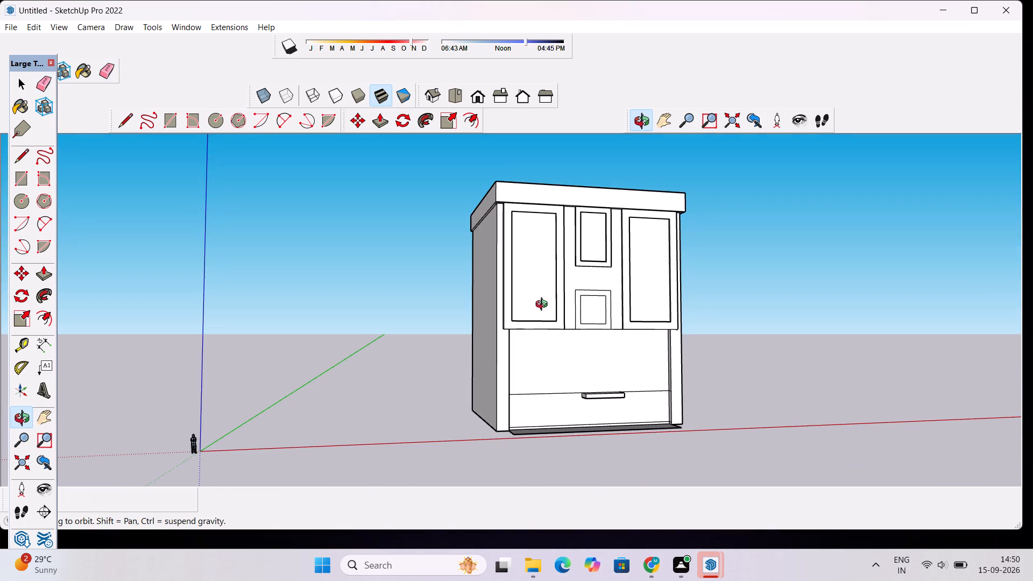
scroll(543, 306, "down", 2)
left_click_drag(550, 286, 513, 348, "shift")
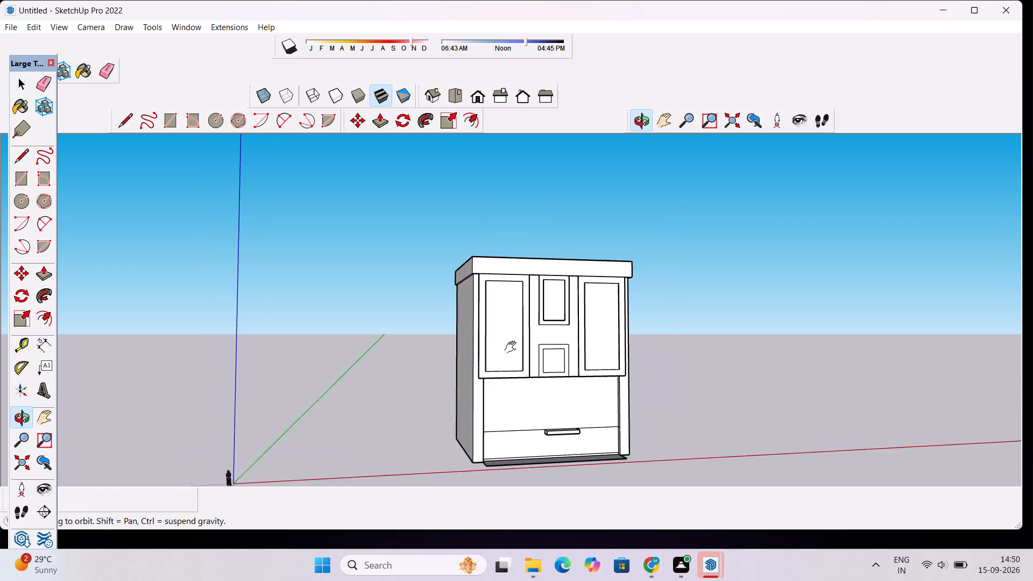
left_click_drag(513, 348, 512, 349, "shift")
scroll(503, 338, "up", 9, "shift")
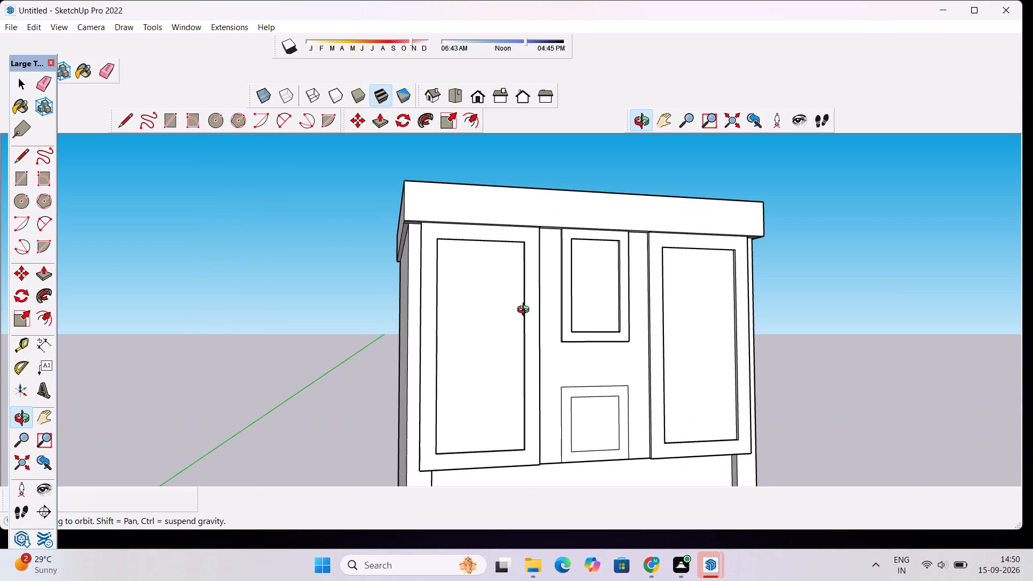
left_click_drag(543, 338, 508, 351)
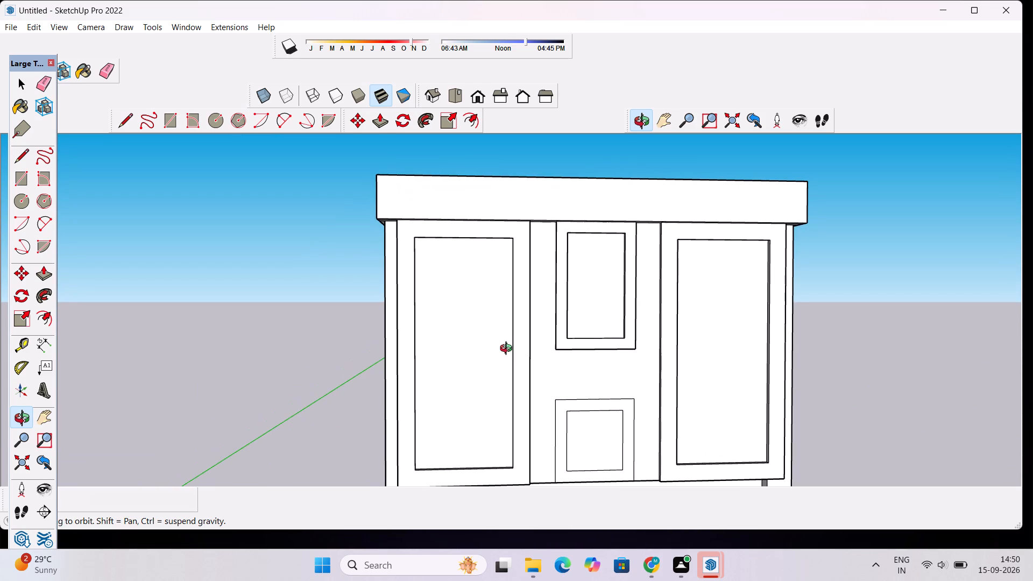
scroll(519, 327, "down", 5)
Erase the leftover seam lines on the underside of the top overhang at the front left corner.
left_click_drag(472, 317, 694, 366)
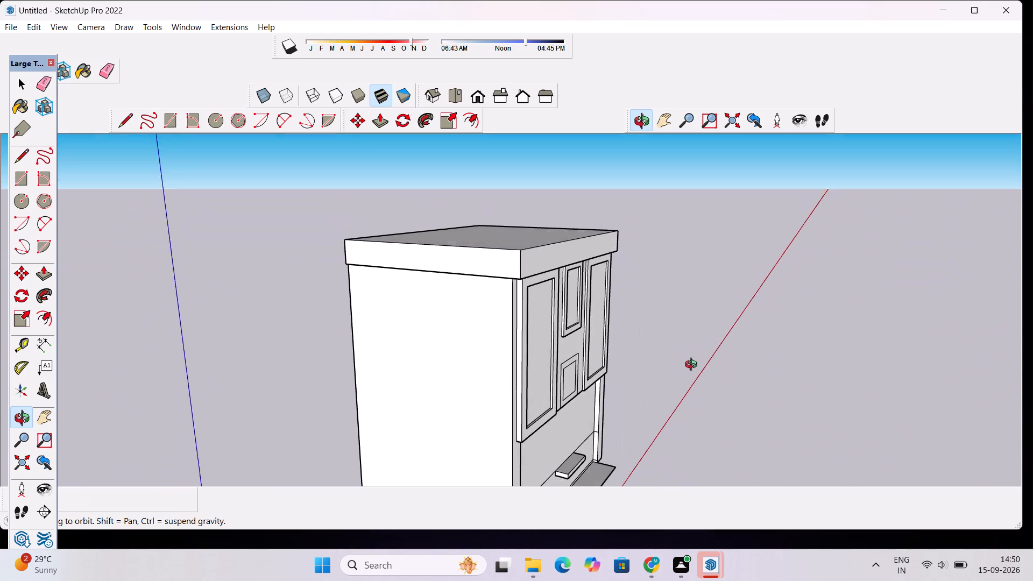
left_click_drag(694, 366, 720, 323)
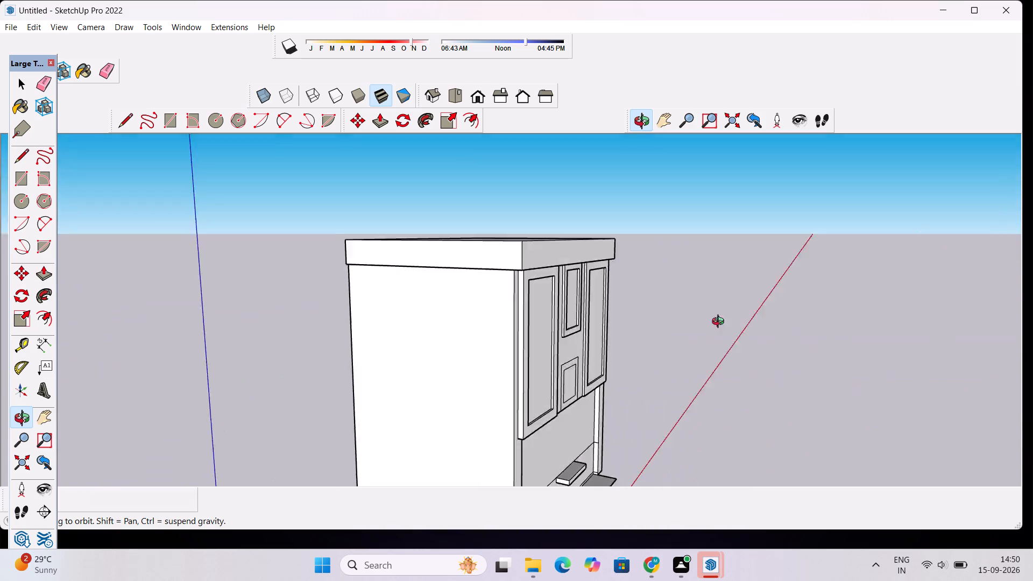
left_click_drag(720, 323, 766, 215)
scroll(542, 213, "up", 11)
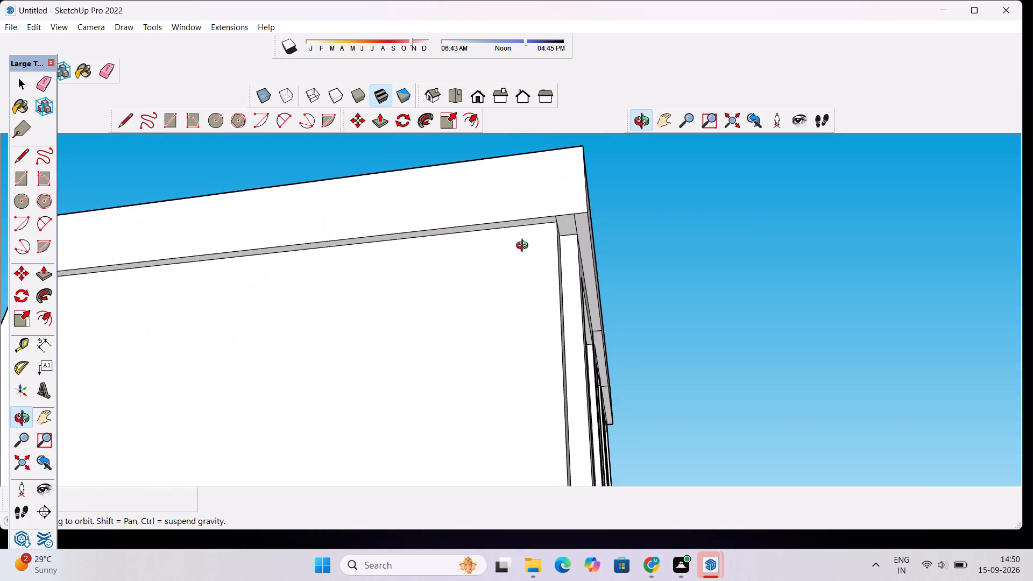
scroll(525, 247, "up", 3)
key("e")
scroll(553, 215, "up", 9)
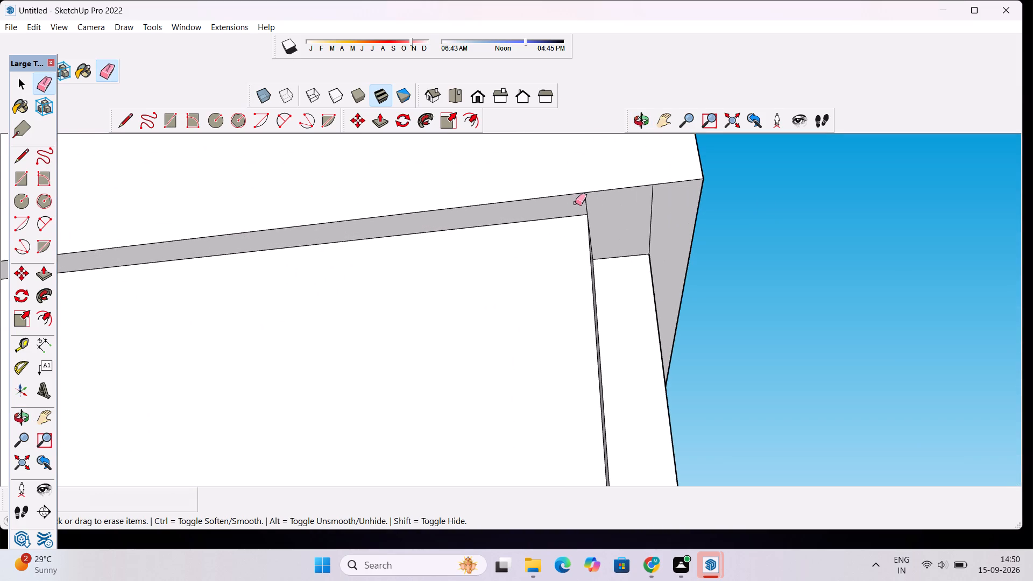
left_click(584, 203)
left_click_drag(607, 202, 586, 200)
left_click_drag(662, 210, 645, 214)
scroll(638, 225, "down", 7)
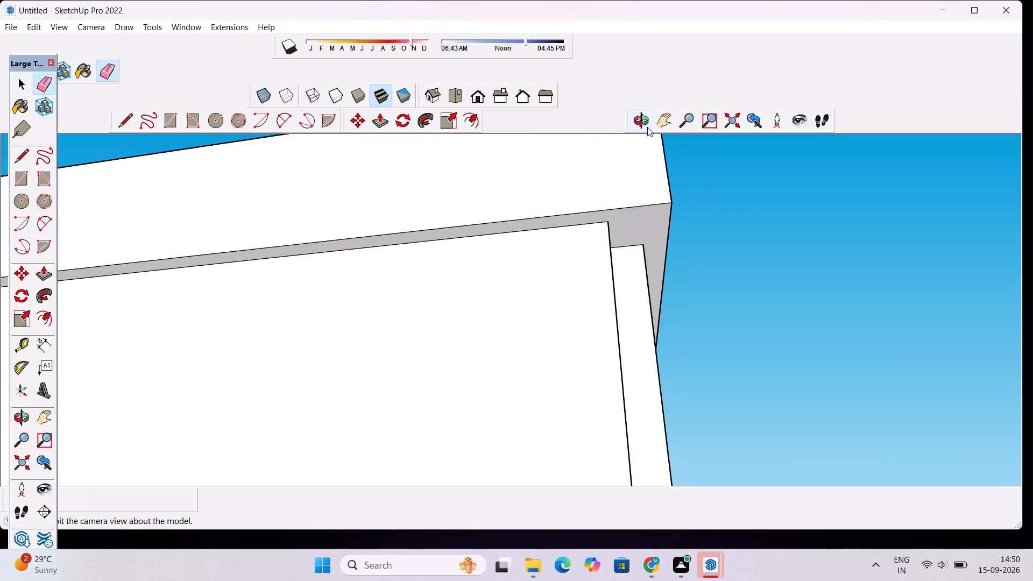
Erase the leftover seam lines on the underside of the top overhang at the front right corner.
left_click(647, 122)
left_click_drag(664, 169, 386, 242)
scroll(385, 226, "down", 10)
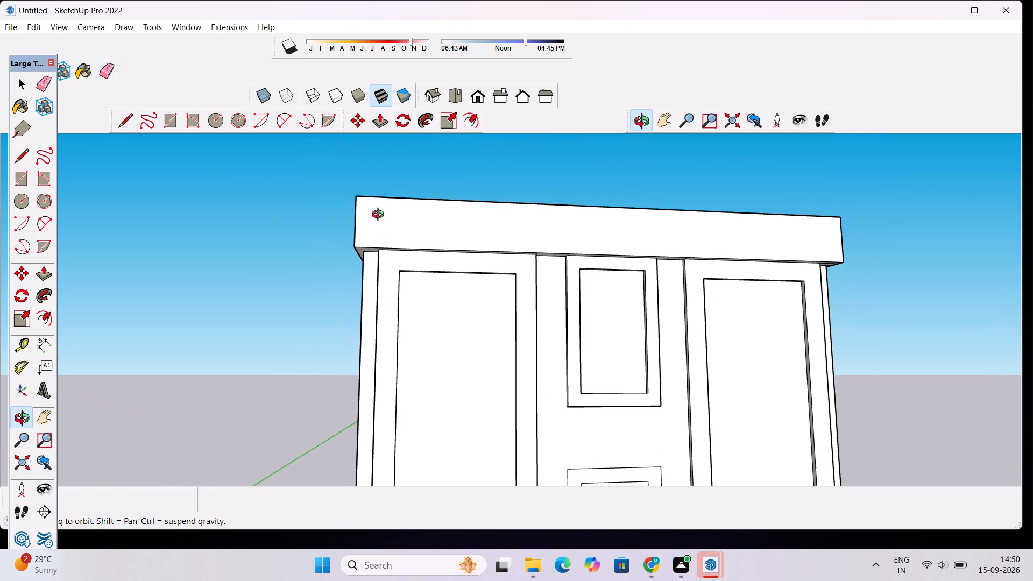
scroll(380, 216, "down", 11)
left_click_drag(584, 252, 476, 267)
scroll(609, 239, "up", 4)
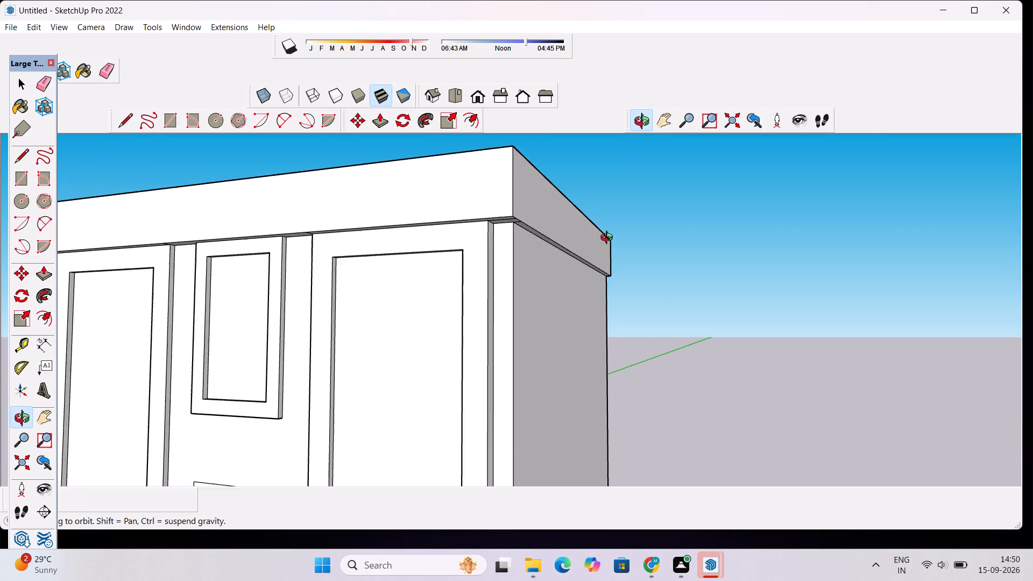
scroll(609, 239, "up", 8)
left_click_drag(478, 210, 479, 178)
scroll(483, 168, "up", 5)
key("e")
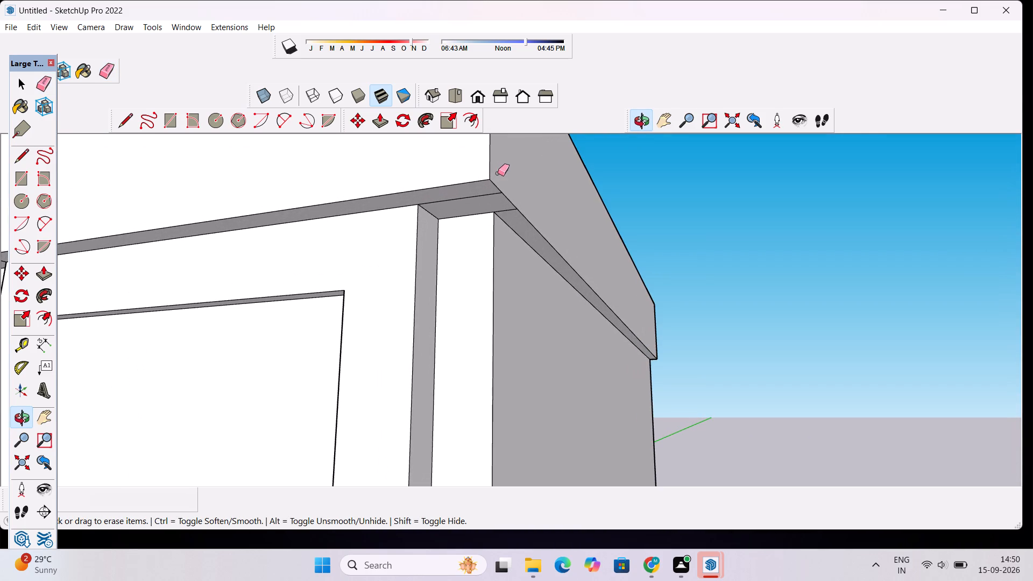
scroll(492, 195, "up", 4)
left_click_drag(485, 187, 492, 197)
left_click_drag(510, 210, 515, 218)
scroll(522, 224, "down", 6)
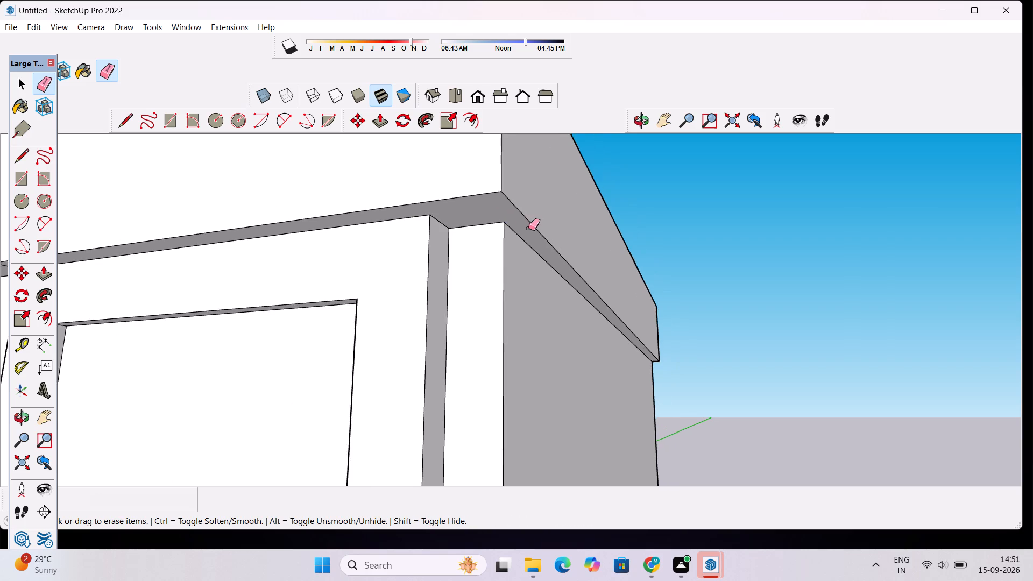
Examine the overhang of the cabinet top along the front and left side.
scroll(528, 228, "down", 8)
left_click(475, 95)
scroll(596, 242, "down", 9)
scroll(582, 213, "up", 6)
left_click(638, 125)
left_click_drag(358, 302, 518, 290)
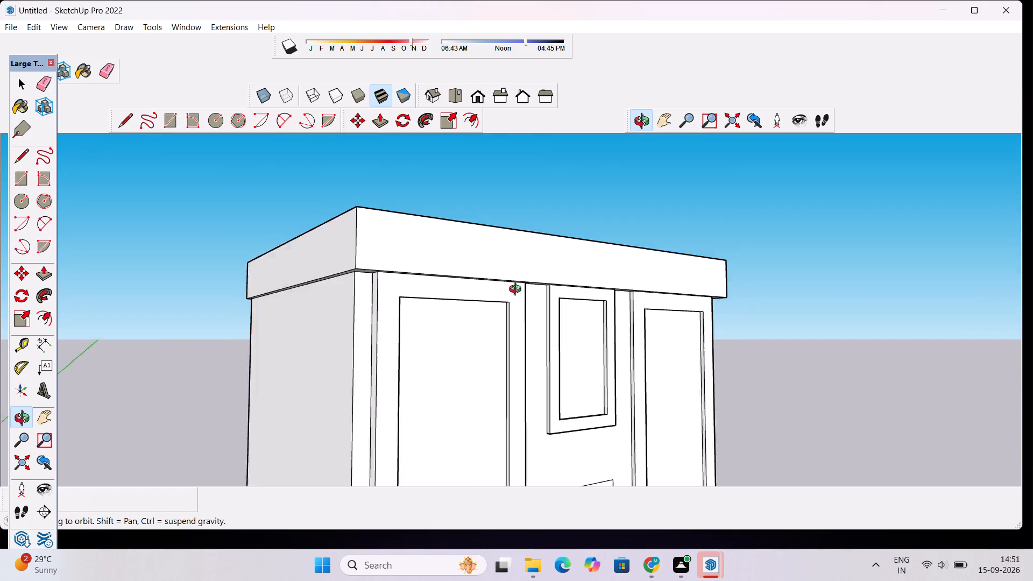
left_click_drag(518, 290, 549, 289)
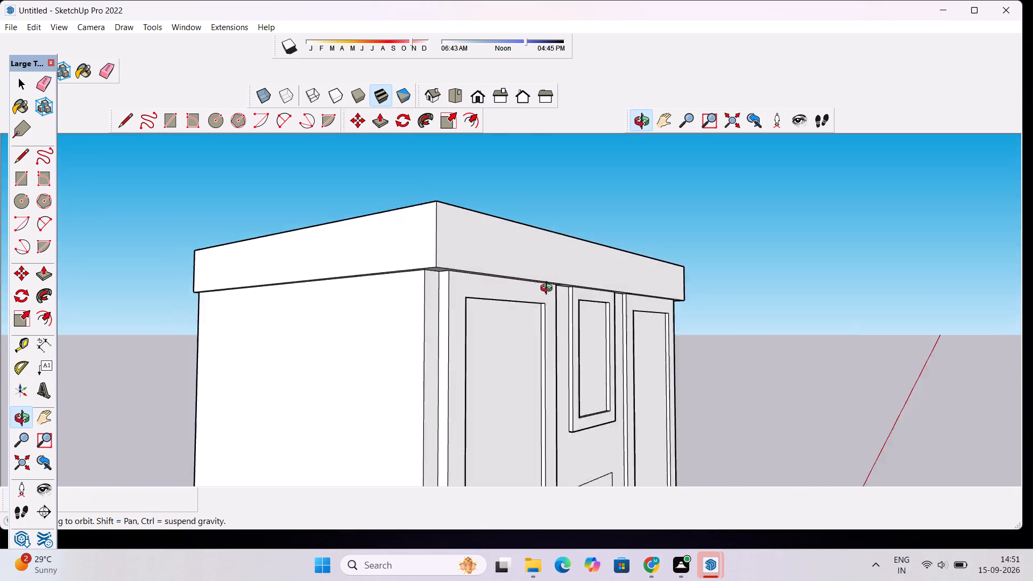
left_click_drag(549, 289, 464, 264)
left_click_drag(267, 258, 282, 273)
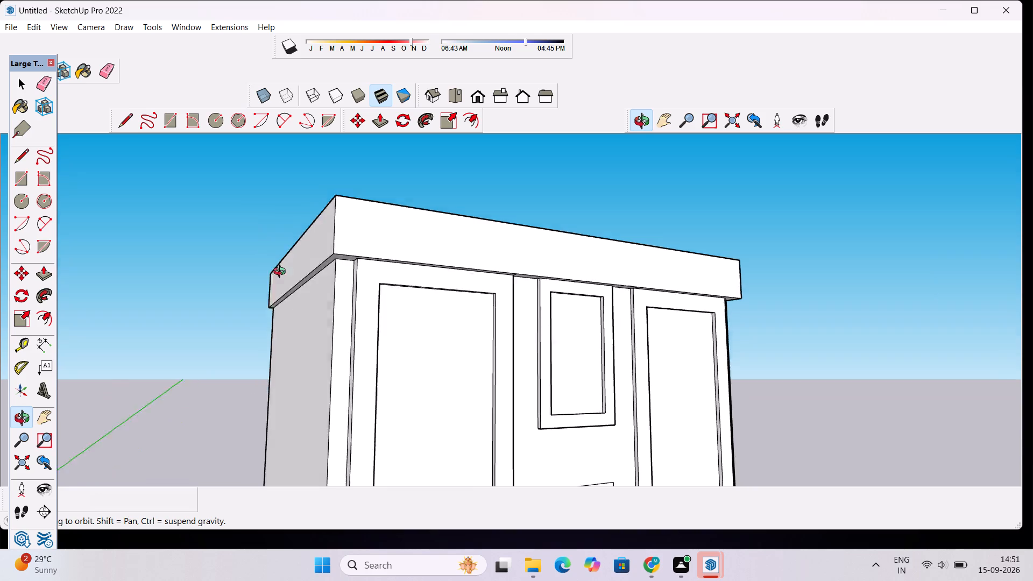
Push/Pull the left side face of the cabinet top outward by 2'.
left_click_drag(282, 273, 393, 370)
left_click(405, 350)
key("space")
left_click(405, 350)
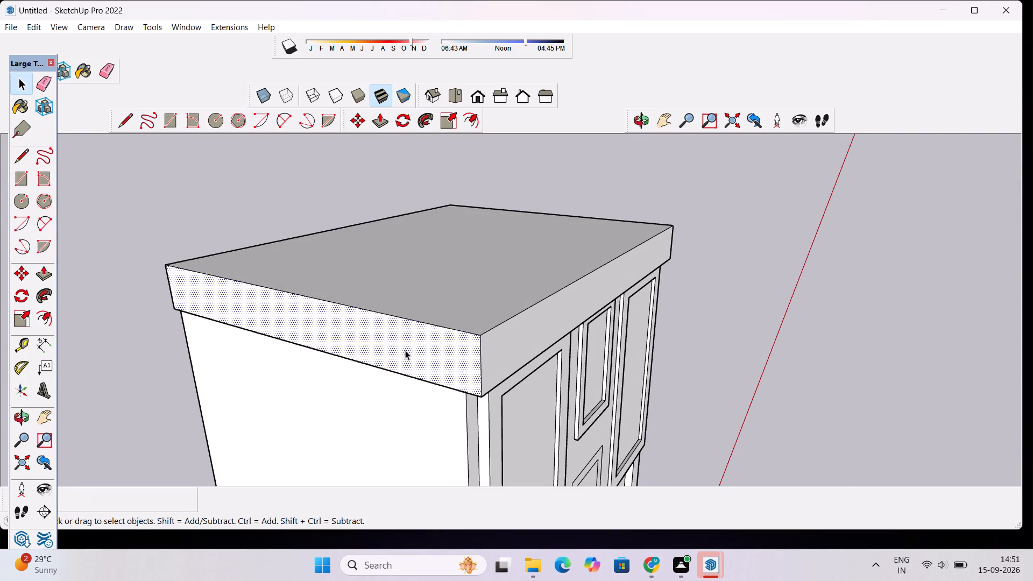
key("p")
left_click(405, 350)
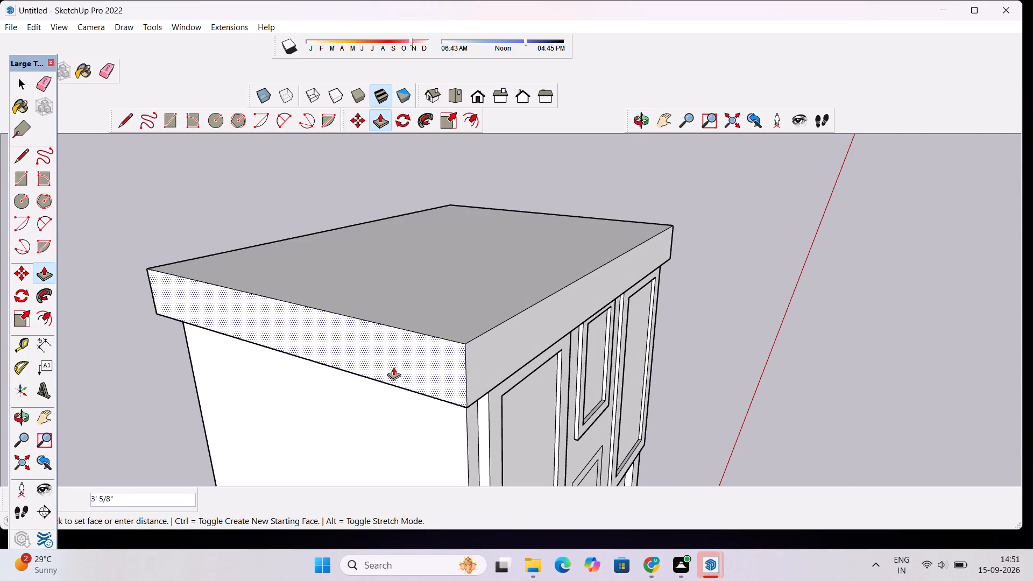
type("3'")
key("BackSpace")
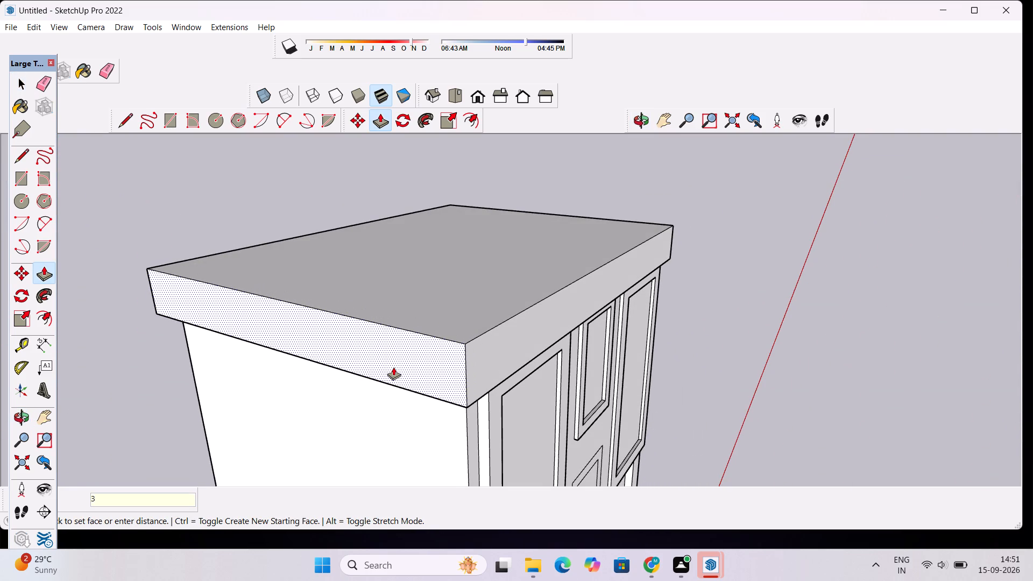
key("BackSpace")
type("2'")
key("Return")
Push/Pull the right side face of the cabinet top outward by 2'.
scroll(393, 367, "down", 7)
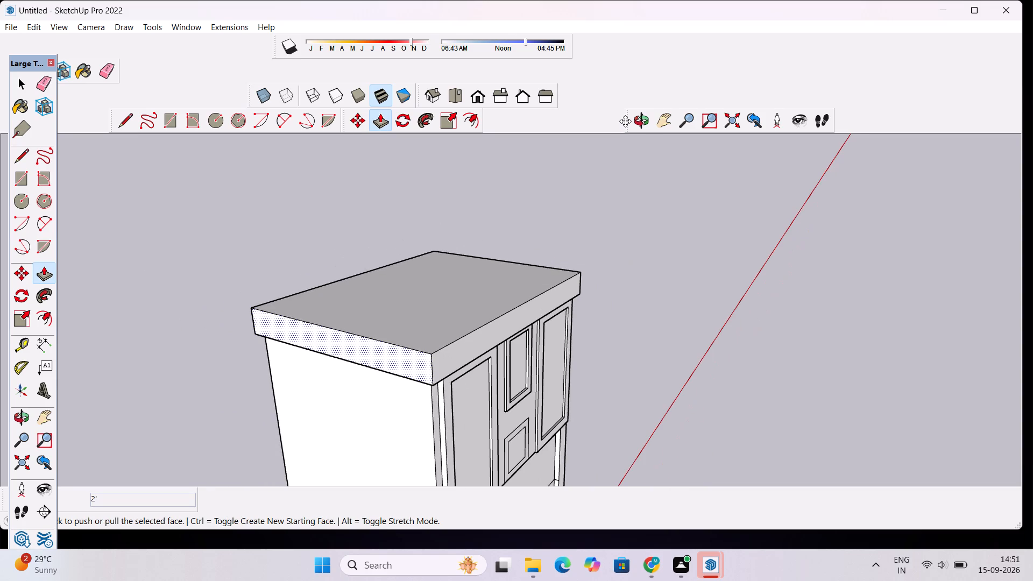
left_click(645, 122)
left_click_drag(669, 238, 224, 277)
scroll(612, 351, "up", 6)
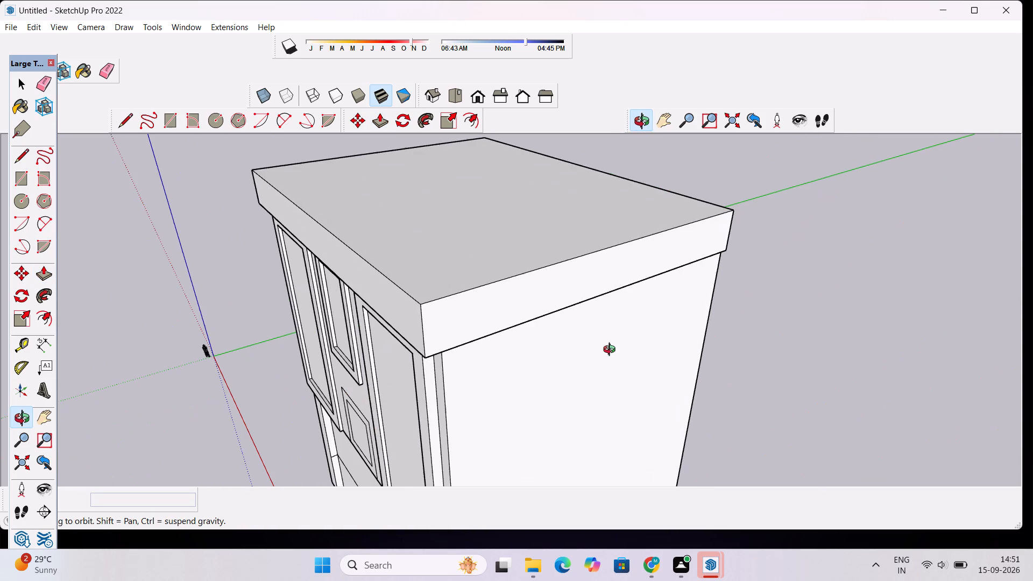
key("p")
key("space")
left_click(610, 287)
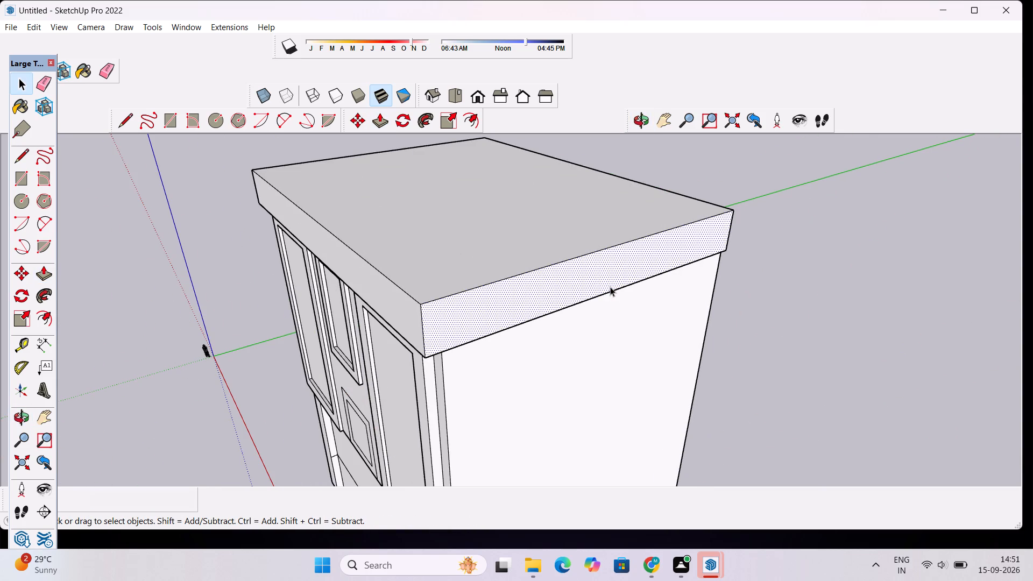
key("p")
left_click(610, 287)
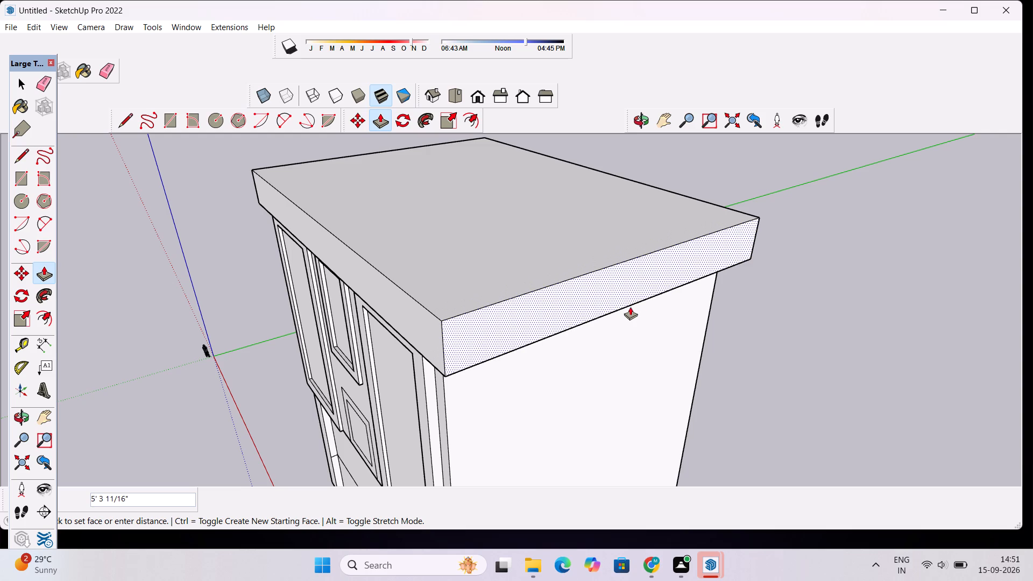
type("2''")
key("Return")
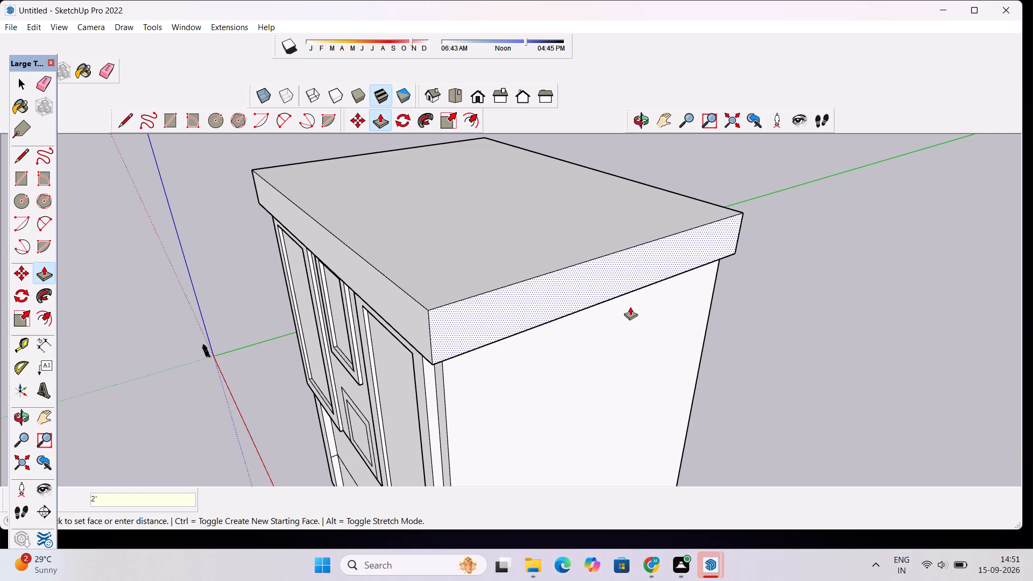
Examine the cabinet's extended top, side overhangs and front panels from several angles.
left_click(635, 117)
scroll(555, 239, "down", 4)
left_click_drag(420, 244, 619, 222)
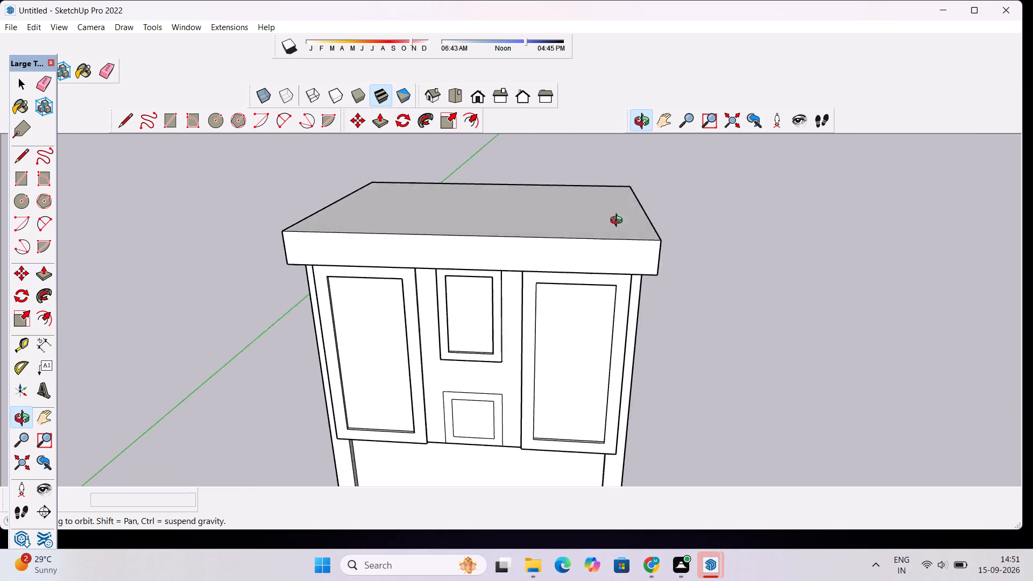
left_click_drag(619, 222, 715, 202)
left_click_drag(350, 245, 357, 245)
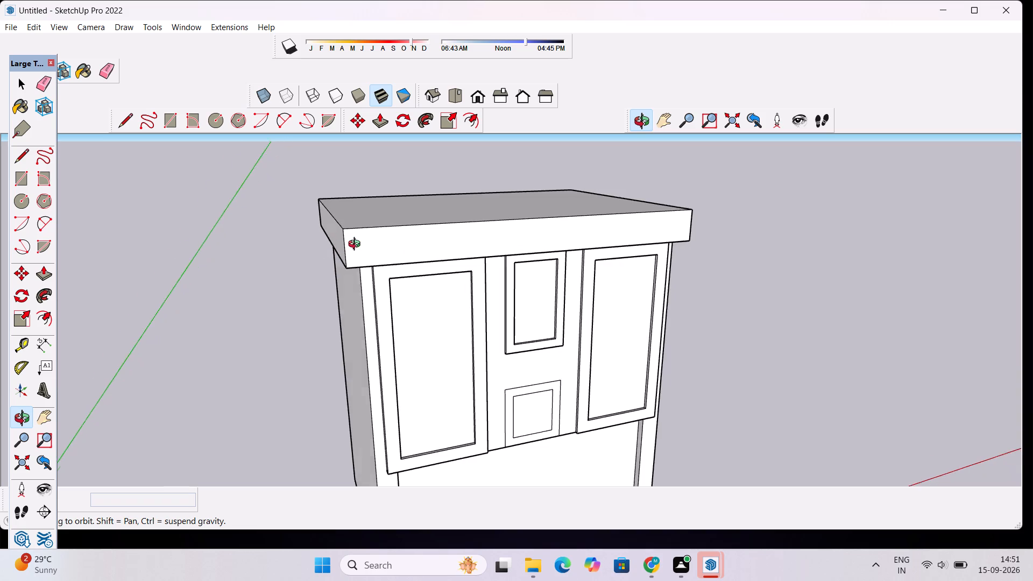
left_click_drag(357, 245, 168, 198)
scroll(265, 245, "down", 4)
left_click_drag(416, 275, 439, 289)
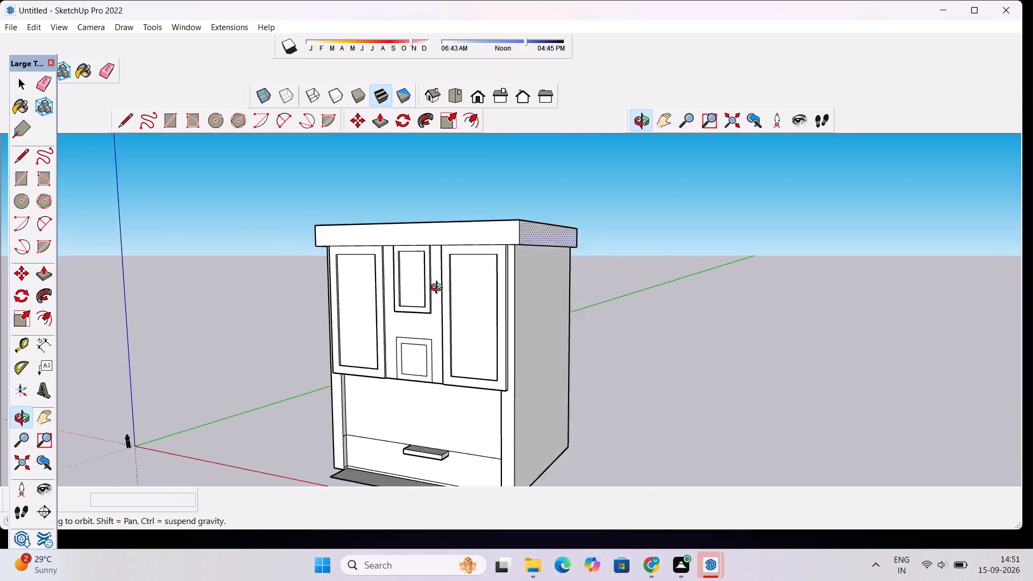
left_click_drag(439, 289, 480, 303)
scroll(353, 309, "down", 5)
left_click_drag(369, 377, 443, 346)
scroll(449, 342, "up", 4)
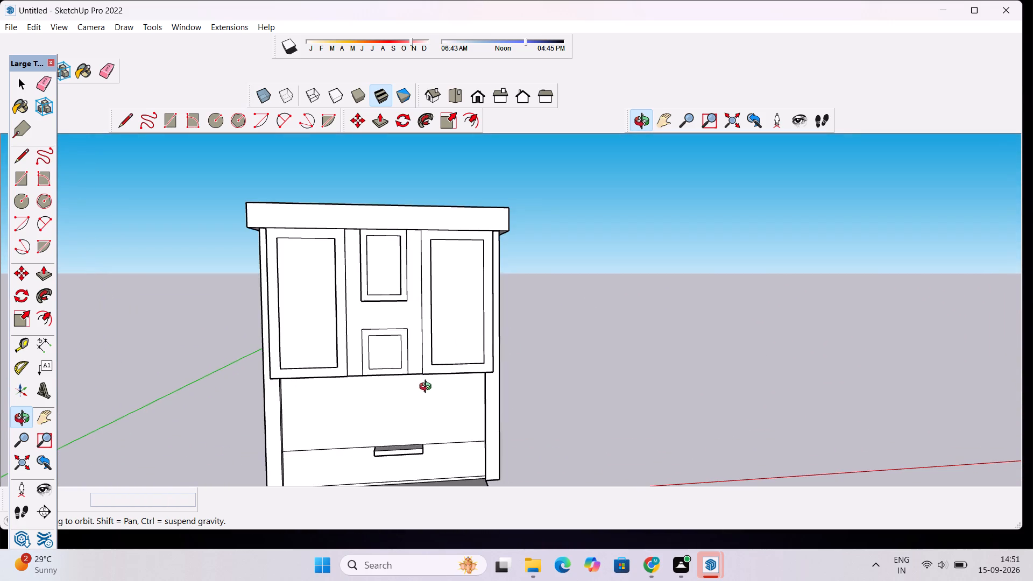
left_click_drag(426, 396, 454, 314)
scroll(422, 348, "up", 6)
left_click_drag(411, 300, 406, 375, "shift")
scroll(405, 337, "down", 3)
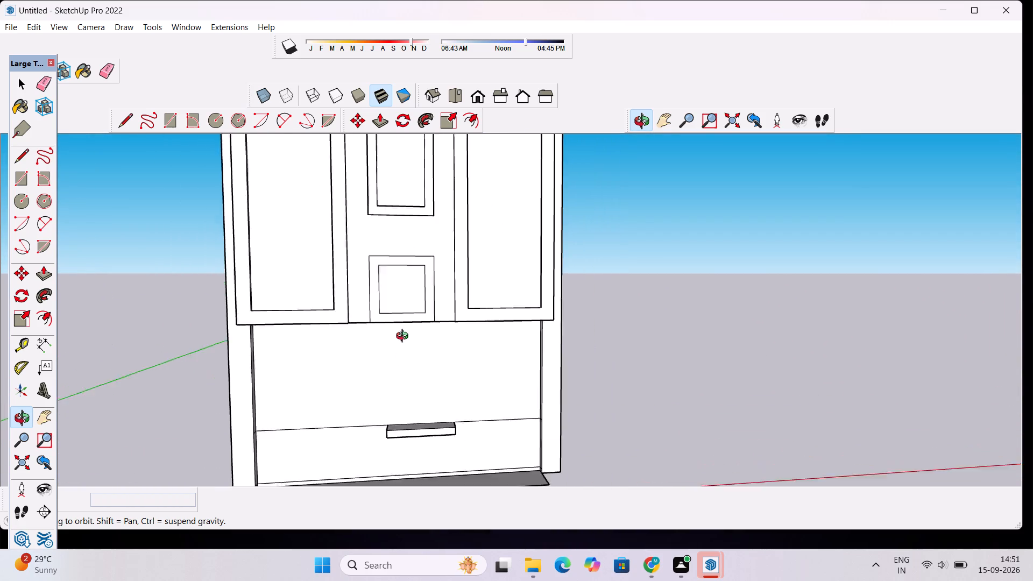
Push/Pull the border face of the small lower centre panel outward to the level of the adjacent door frame.
scroll(405, 337, "down", 4)
left_click_drag(420, 282, 429, 334)
scroll(416, 271, "up", 6)
left_click_drag(405, 328, 448, 362)
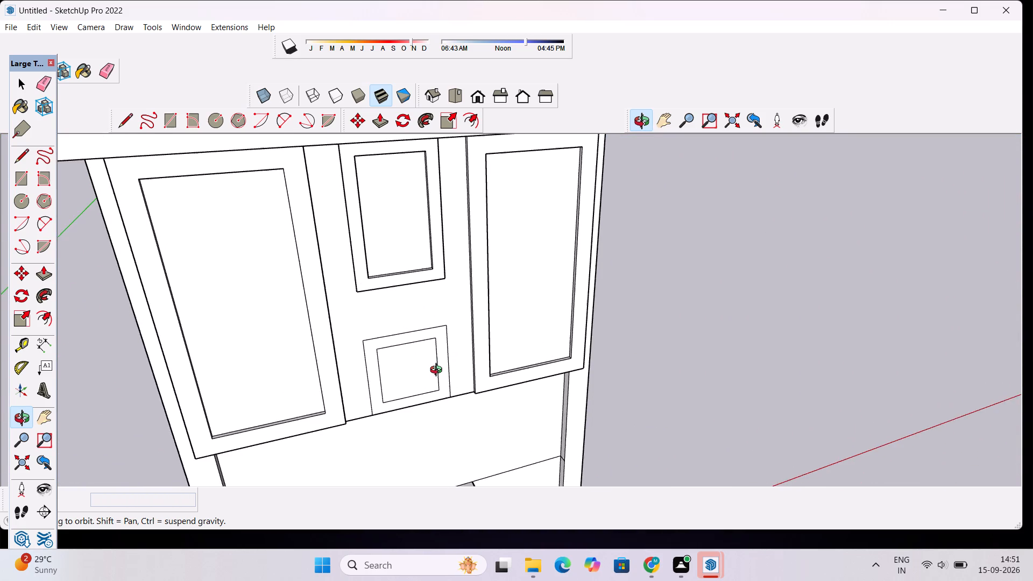
scroll(437, 371, "up", 3)
key("space")
left_click(426, 321)
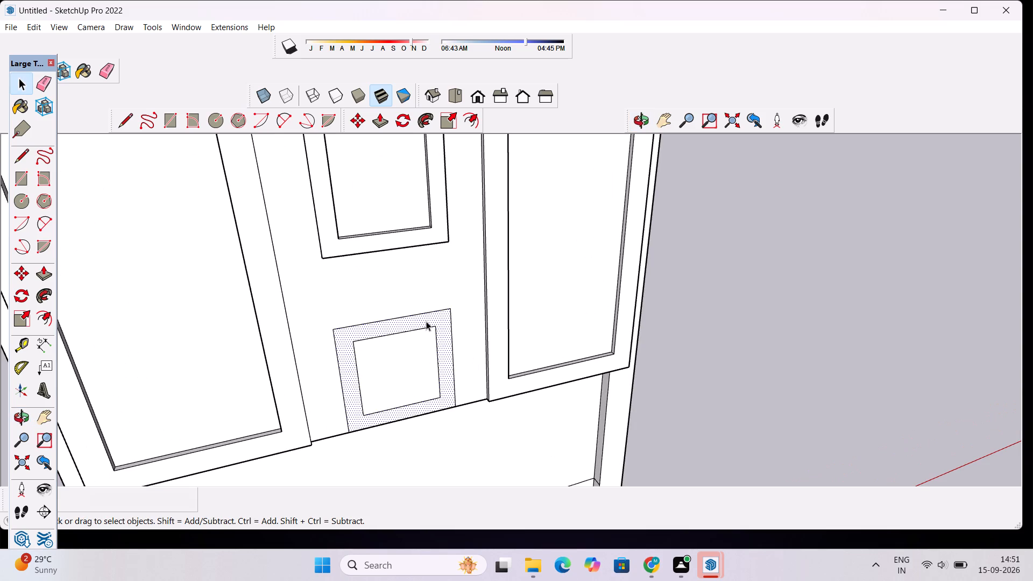
key("p")
left_click(426, 321)
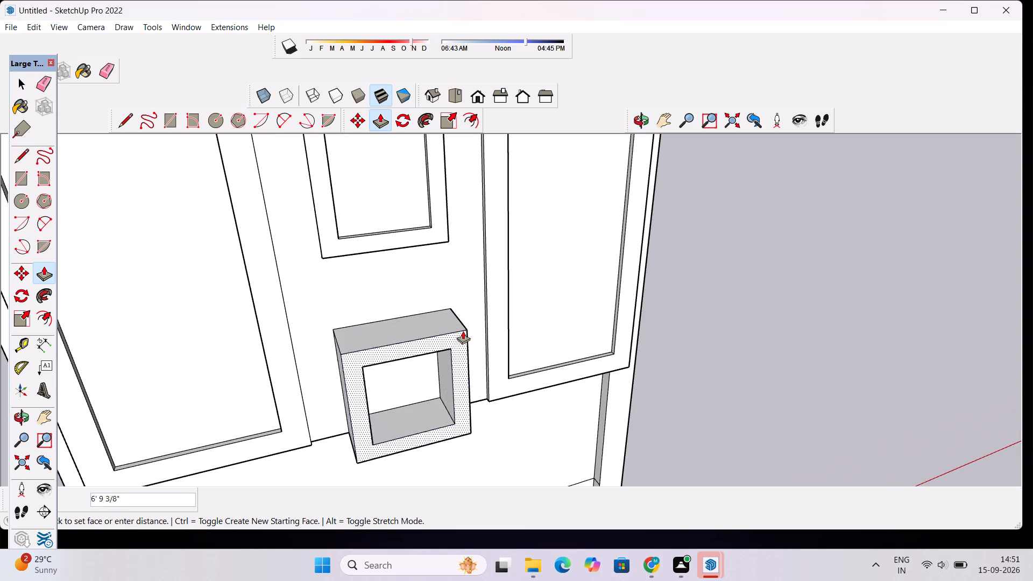
left_click(491, 311)
double_click(491, 311)
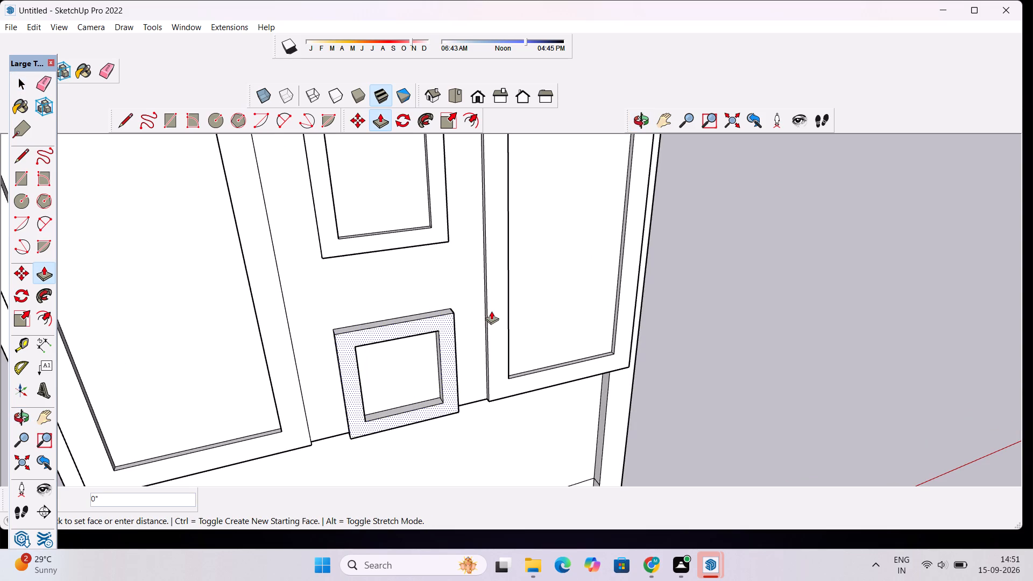
left_click(491, 311)
key("space")
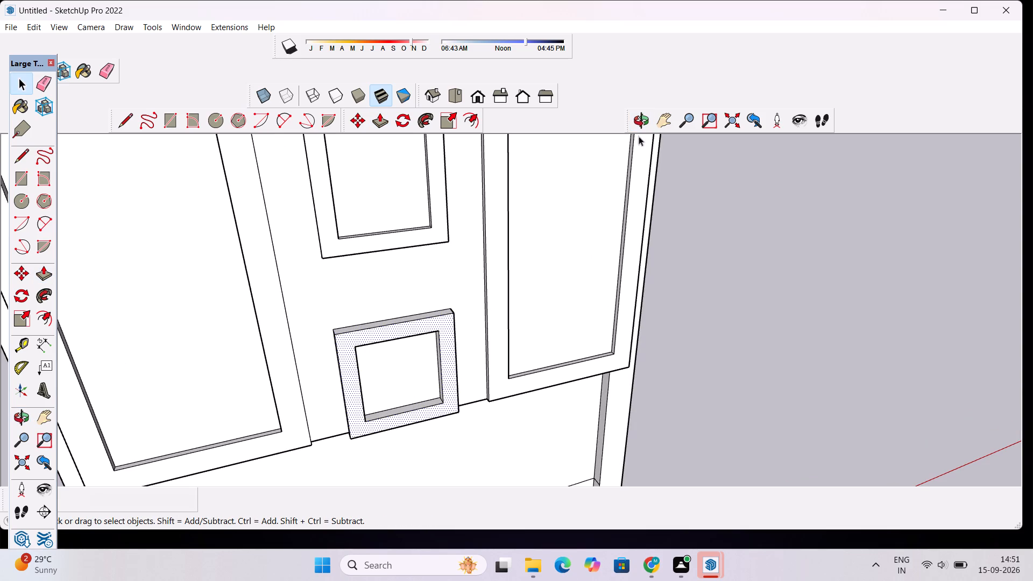
Examine the cabinet's front panels and its overhanging top from the front and above.
left_click(642, 121)
left_click_drag(610, 239, 563, 233)
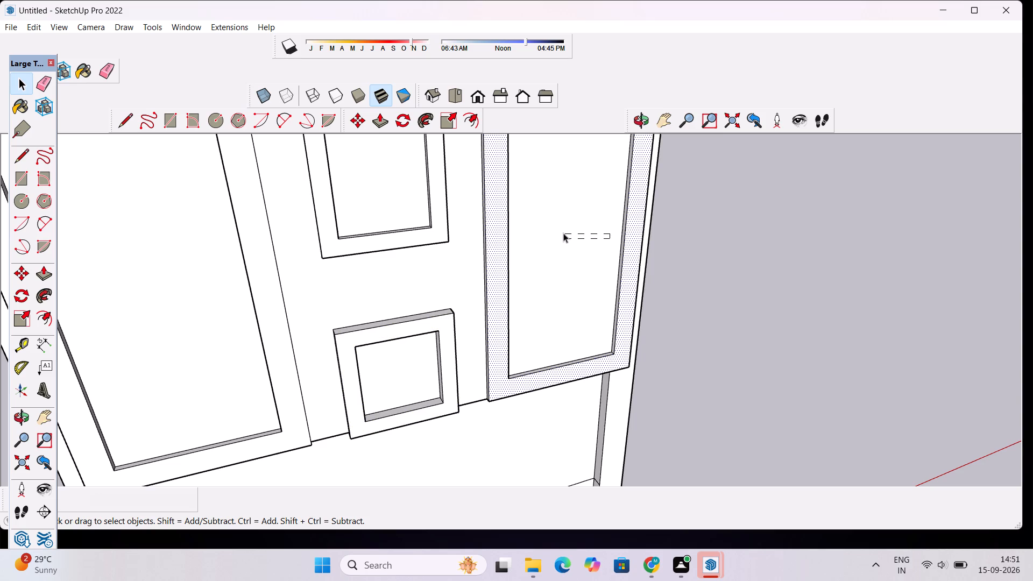
left_click_drag(563, 233, 545, 206)
left_click(867, 274)
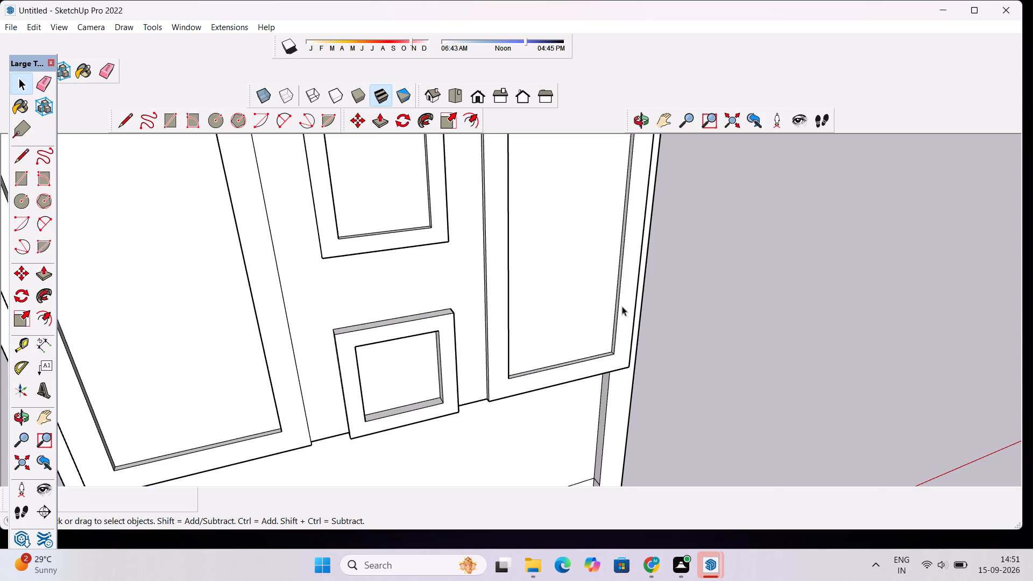
scroll(608, 305, "down", 3)
left_click(642, 124)
left_click_drag(646, 307, 515, 315)
scroll(481, 309, "down", 3)
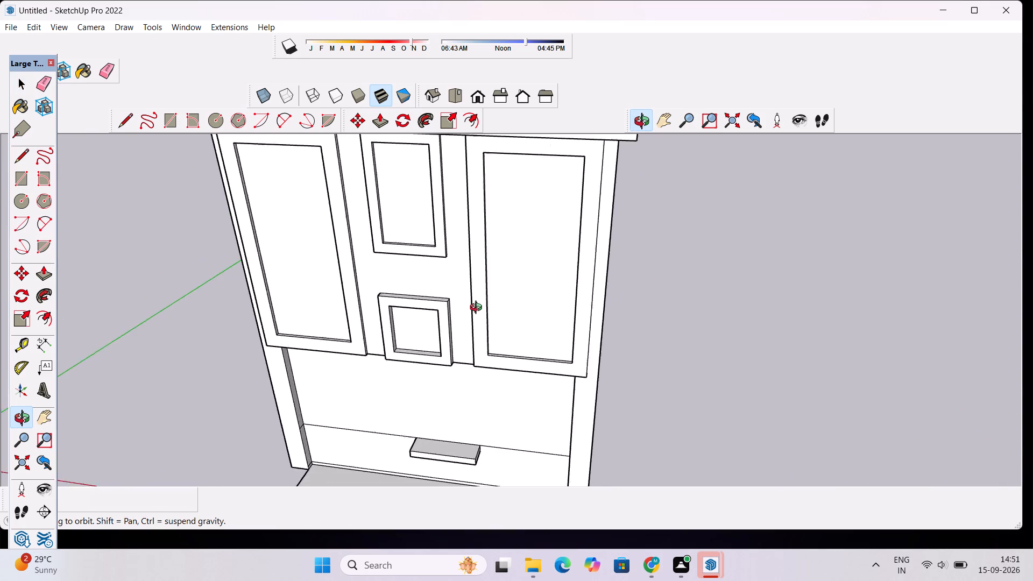
scroll(478, 309, "down", 3)
left_click_drag(465, 186, 468, 300, "shift")
scroll(424, 292, "up", 2)
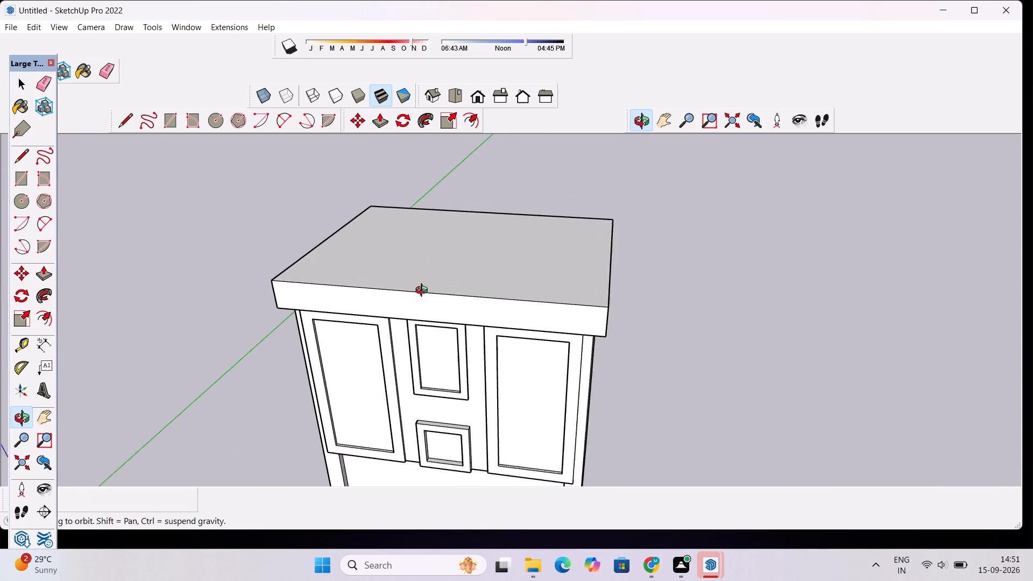
scroll(424, 292, "up", 1)
left_click_drag(415, 291, 507, 293)
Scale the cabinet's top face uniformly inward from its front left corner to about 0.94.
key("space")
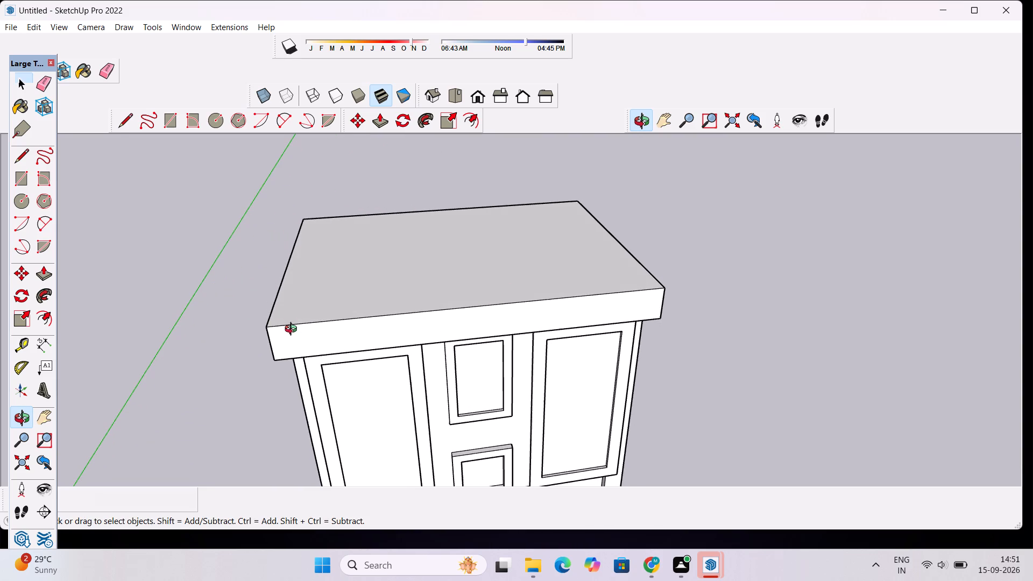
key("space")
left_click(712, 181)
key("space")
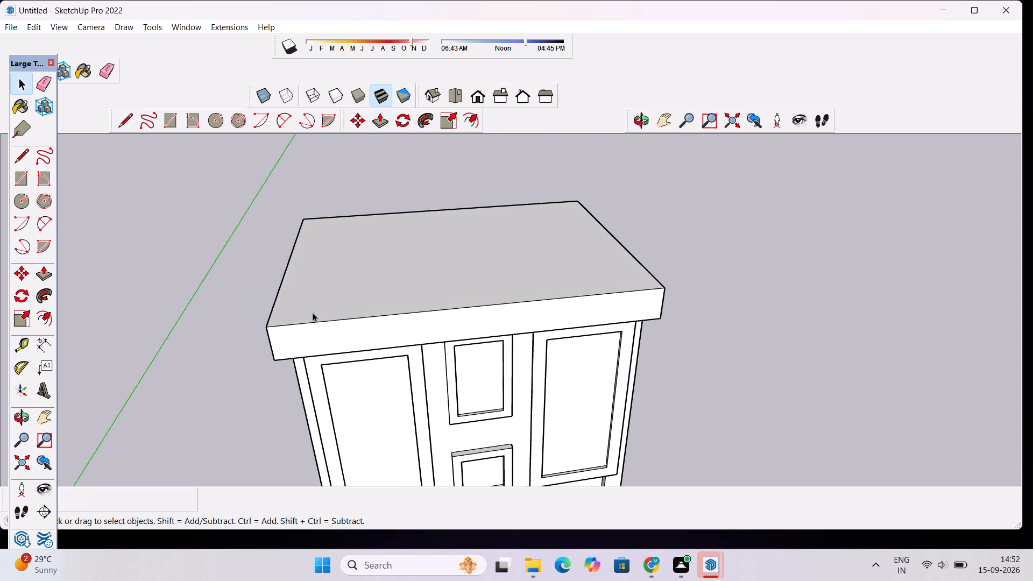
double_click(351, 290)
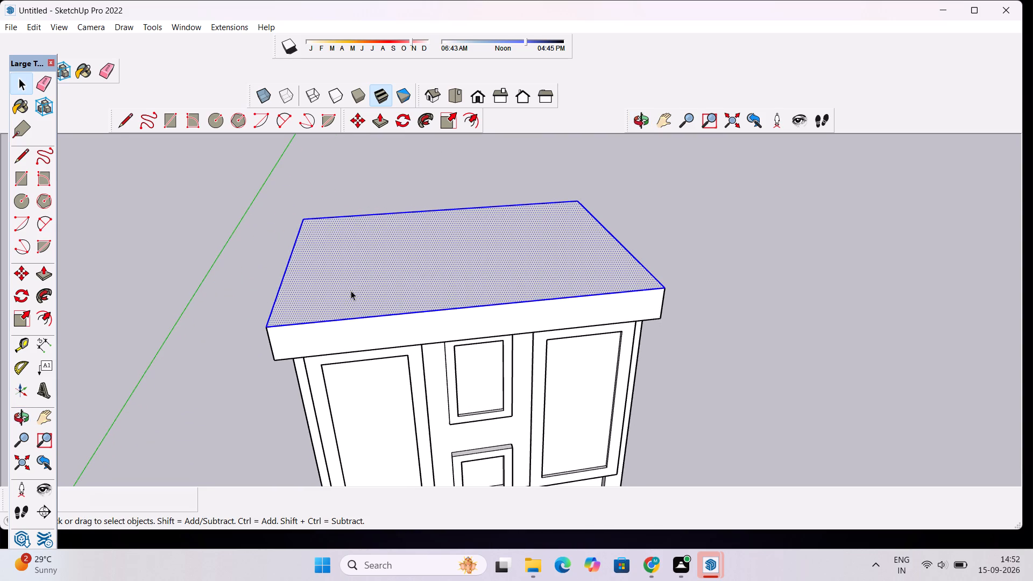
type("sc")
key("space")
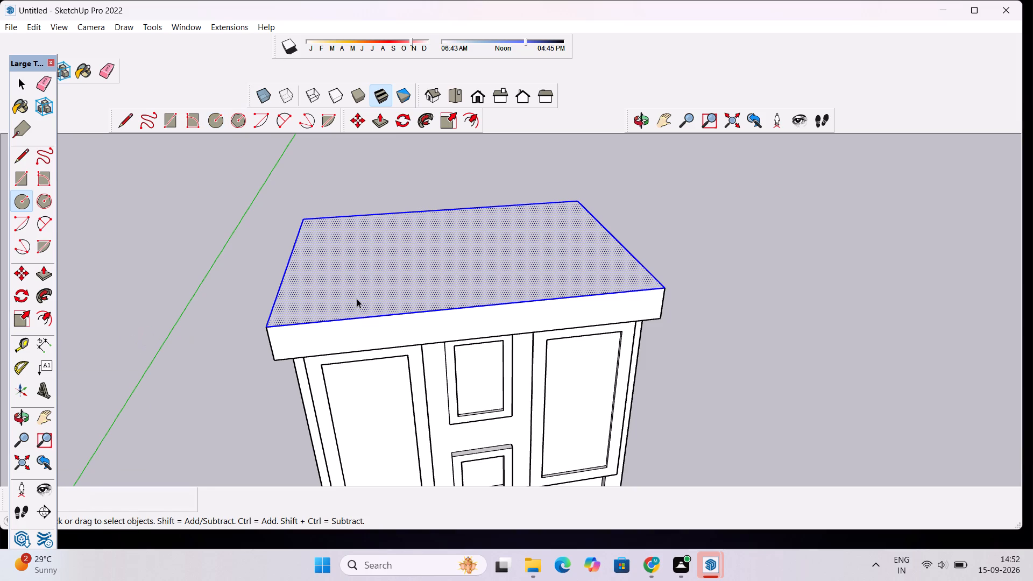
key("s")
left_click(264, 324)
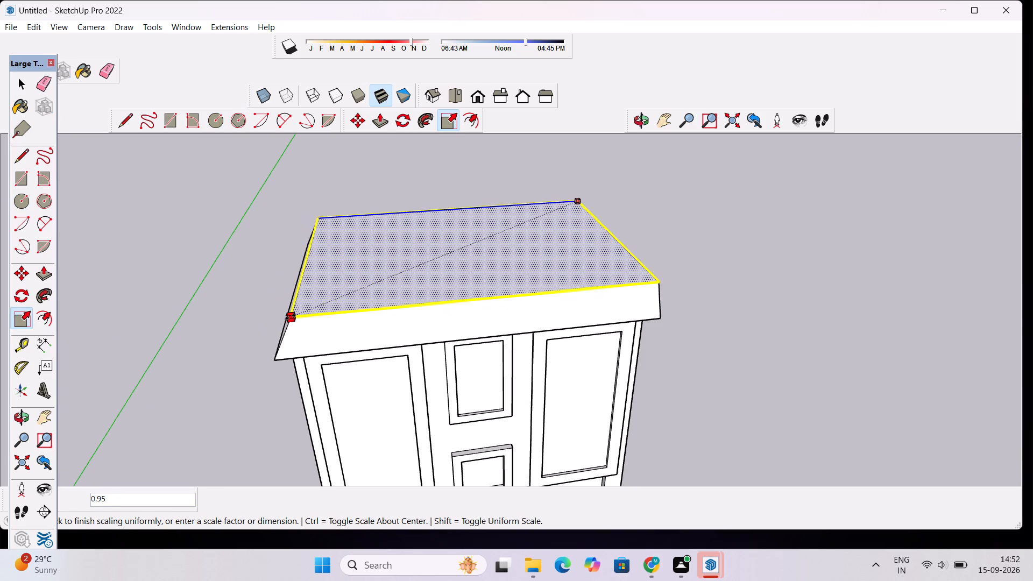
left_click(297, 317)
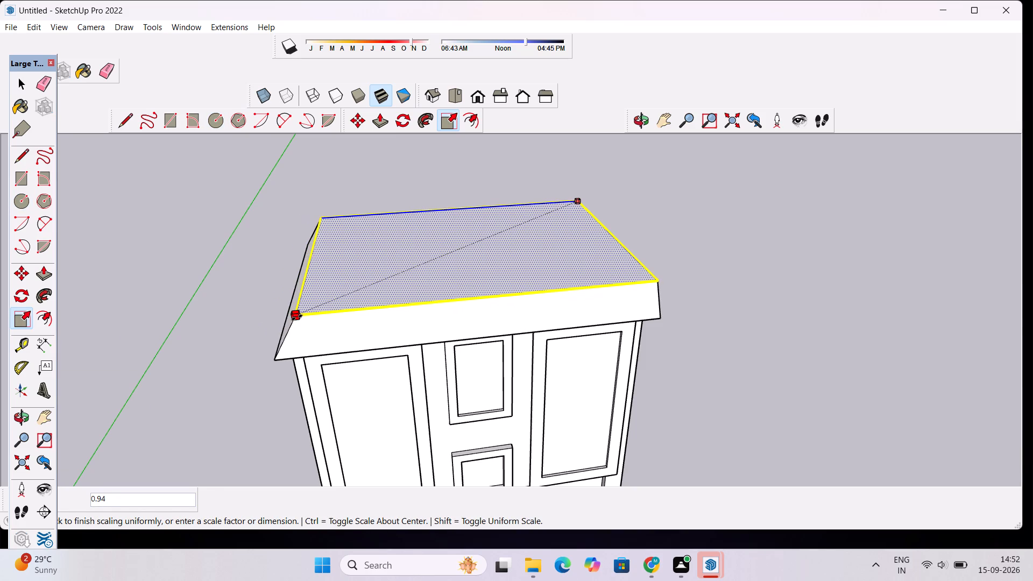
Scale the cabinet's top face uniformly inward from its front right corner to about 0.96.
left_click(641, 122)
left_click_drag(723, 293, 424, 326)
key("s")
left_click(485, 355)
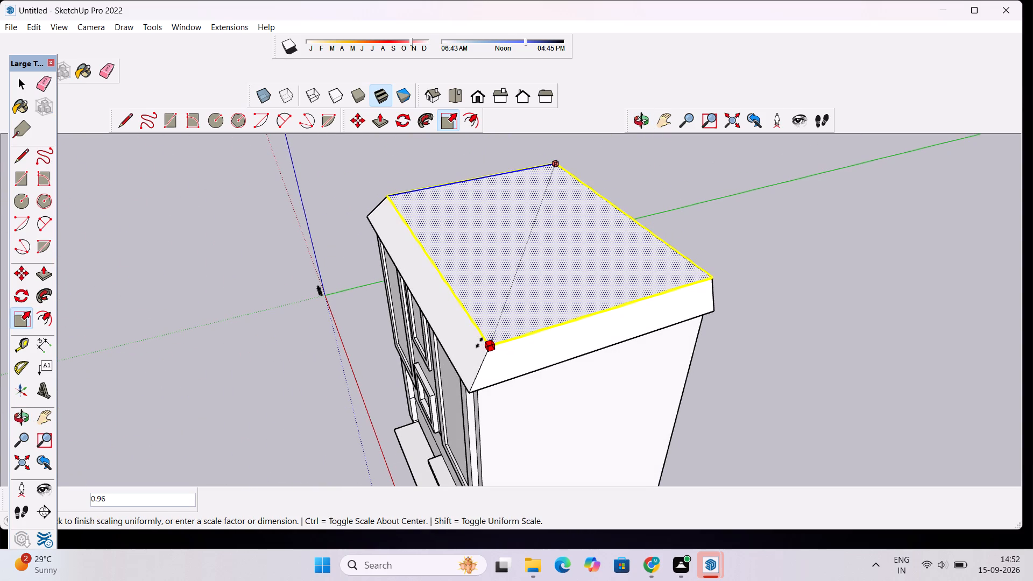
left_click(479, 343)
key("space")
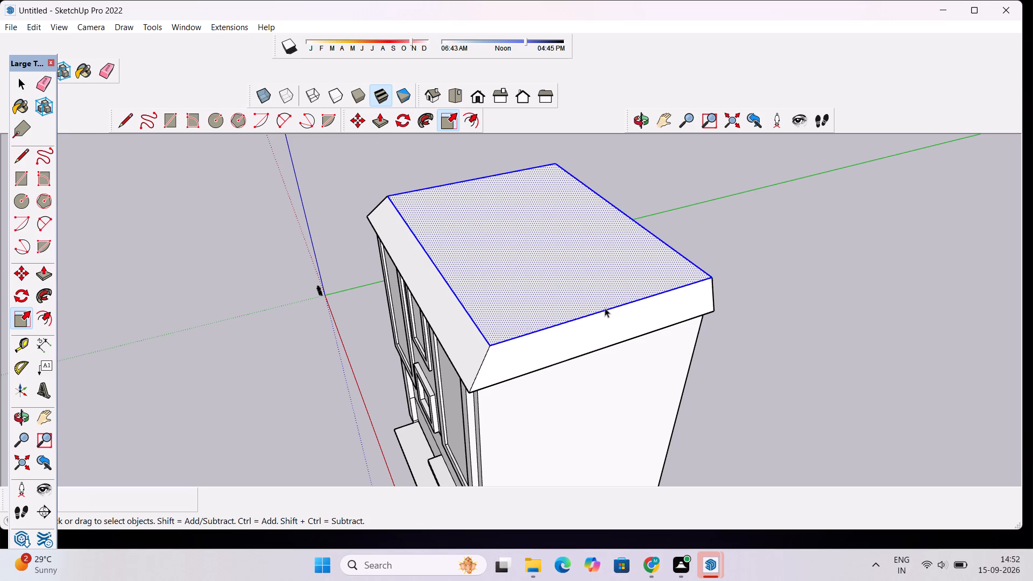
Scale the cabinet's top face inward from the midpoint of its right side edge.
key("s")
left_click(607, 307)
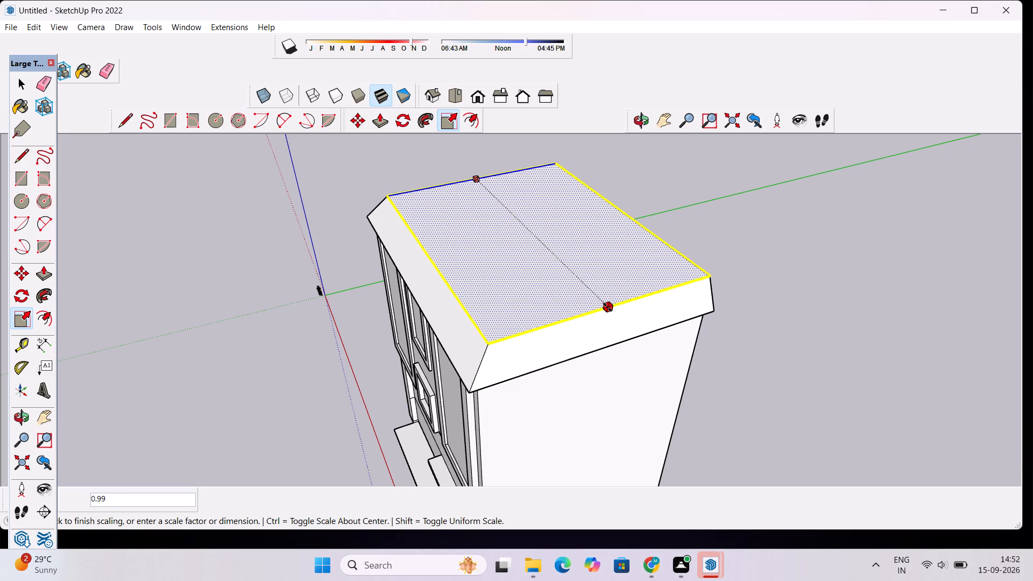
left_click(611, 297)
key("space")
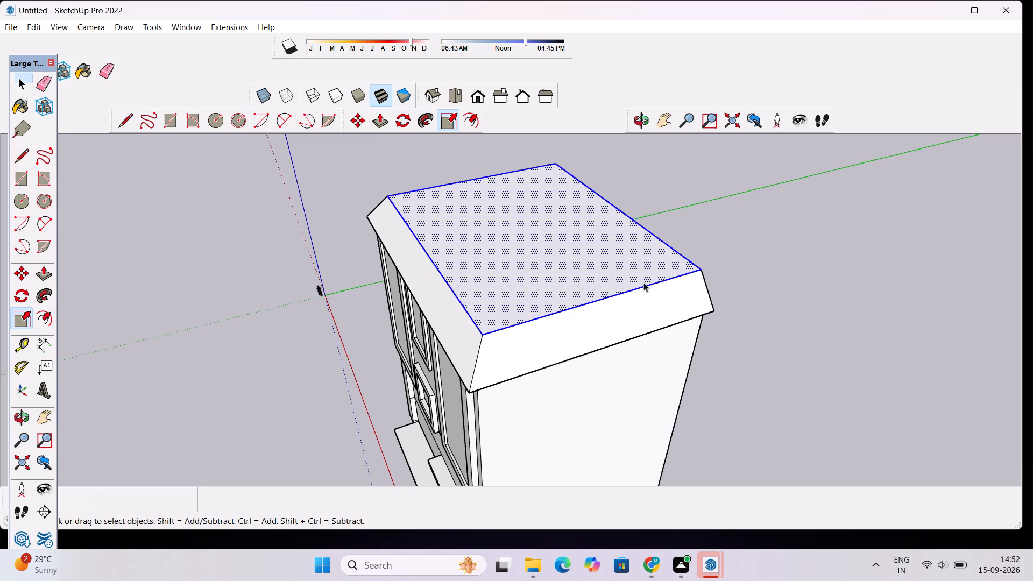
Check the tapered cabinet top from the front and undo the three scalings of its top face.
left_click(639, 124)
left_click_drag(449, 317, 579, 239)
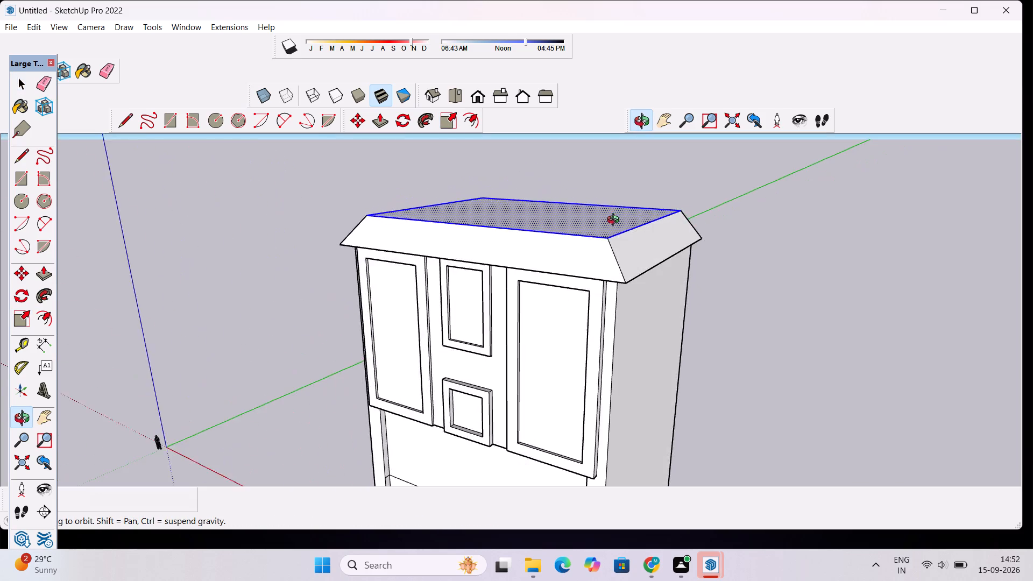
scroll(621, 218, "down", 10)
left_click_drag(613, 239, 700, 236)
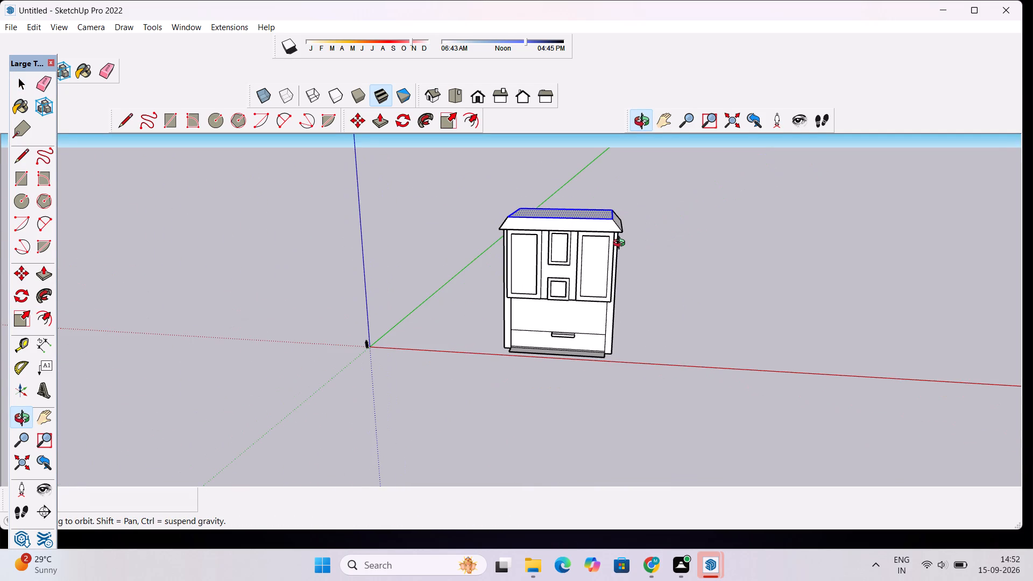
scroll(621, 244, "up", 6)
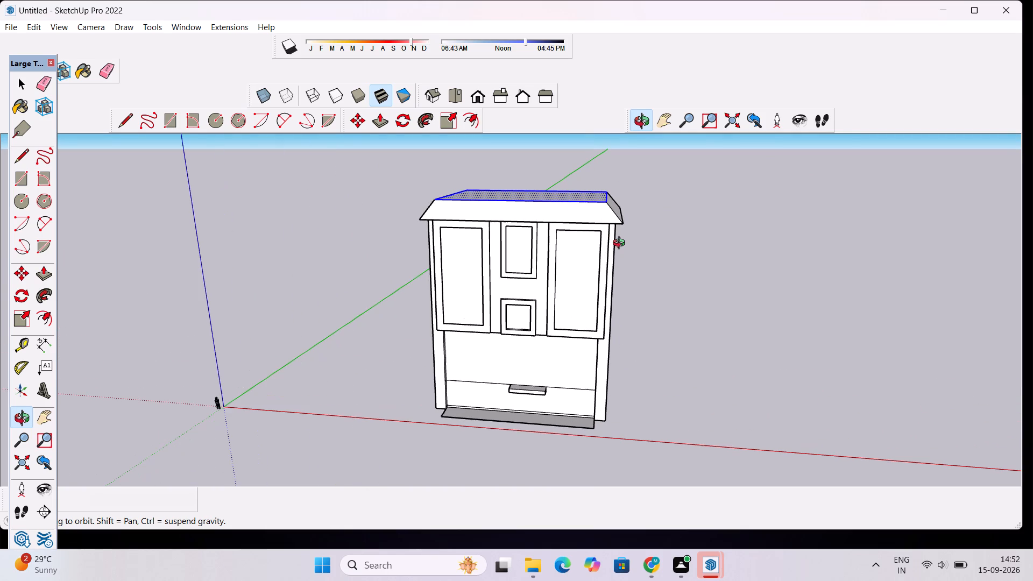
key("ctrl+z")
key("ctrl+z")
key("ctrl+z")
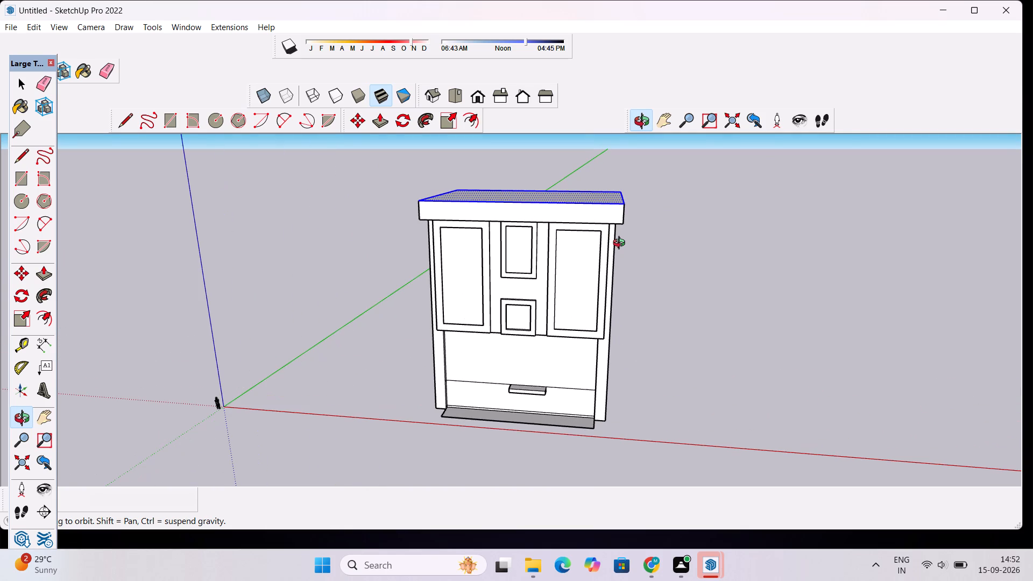
Scale the cabinet's top face uniformly inward from its front left corner to about 0.98.
left_click_drag(604, 201, 590, 386)
scroll(497, 239, "up", 3)
key("s")
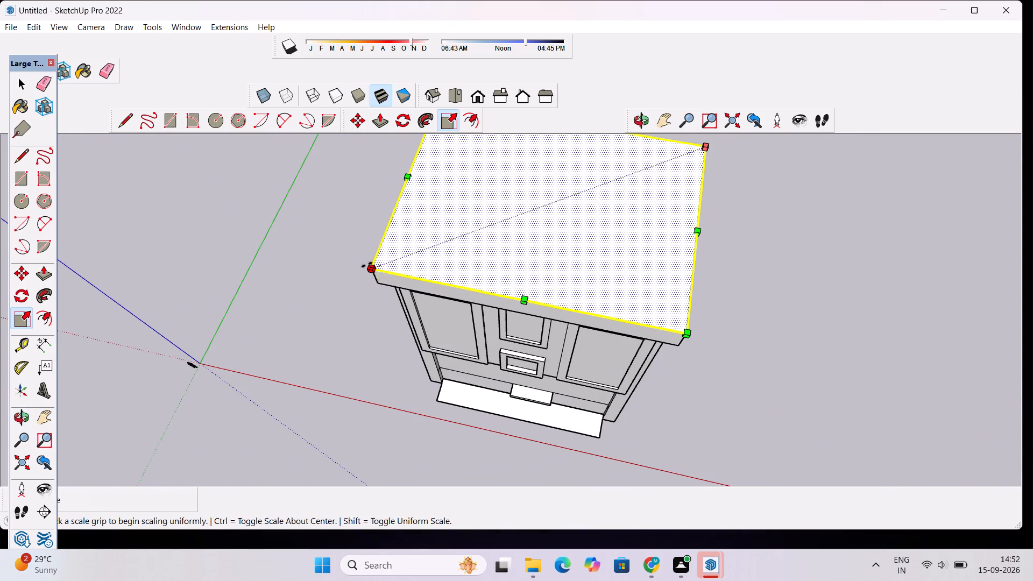
left_click(367, 265)
left_click(377, 261)
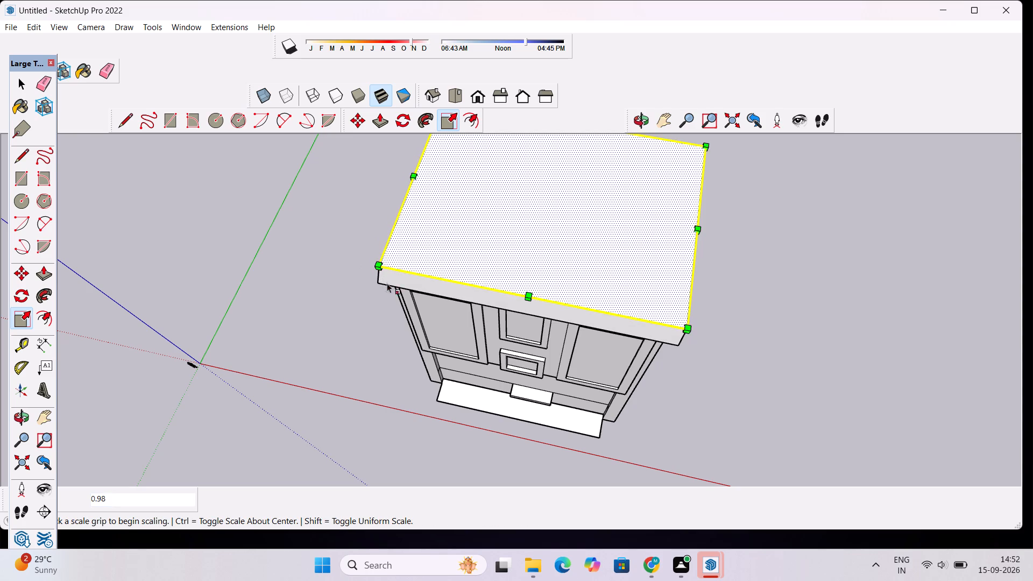
Scale the cabinet's top face uniformly inward from its back left corner to about 0.96.
scroll(440, 330, "down", 5)
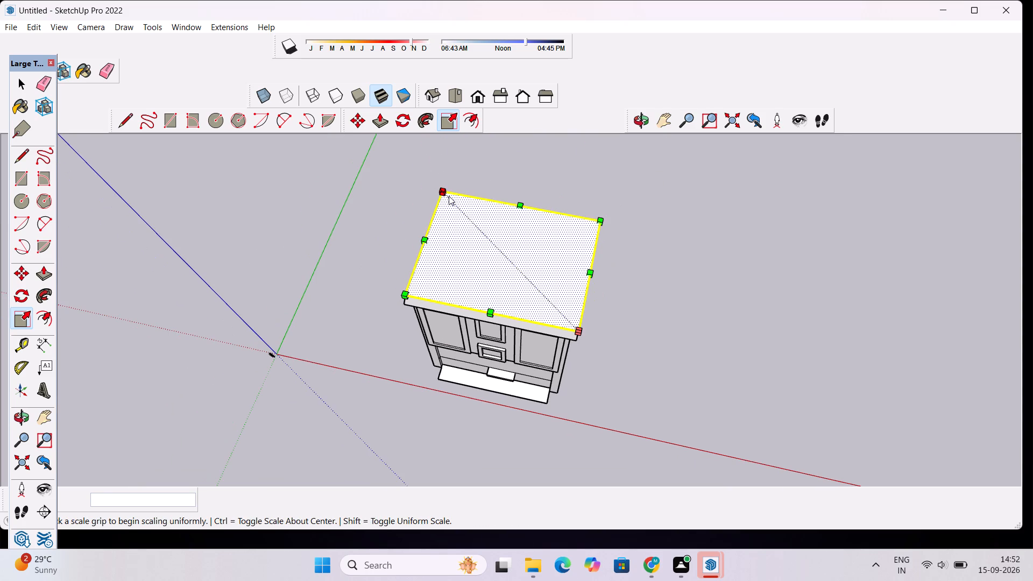
left_click(449, 196)
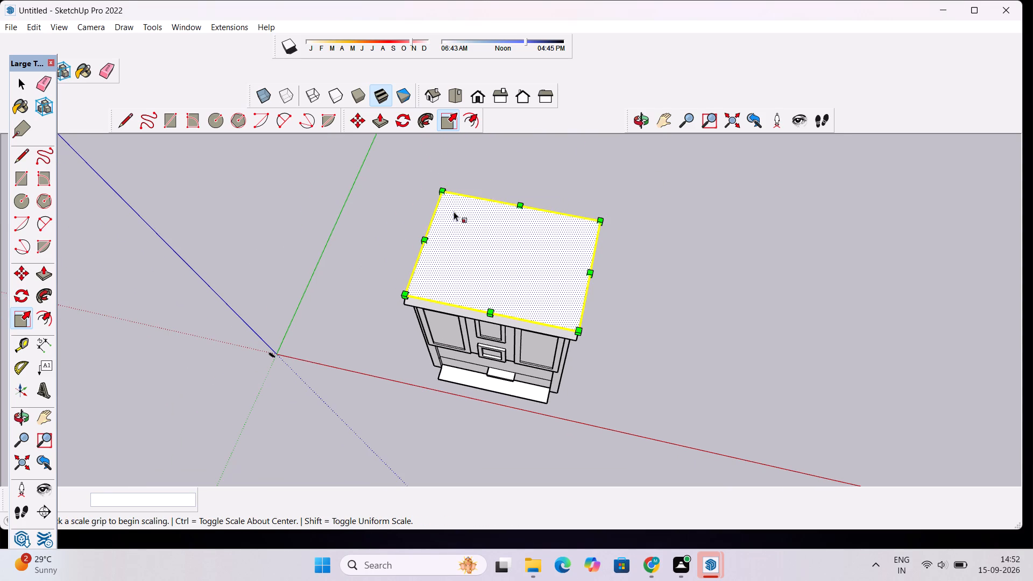
left_click(445, 192)
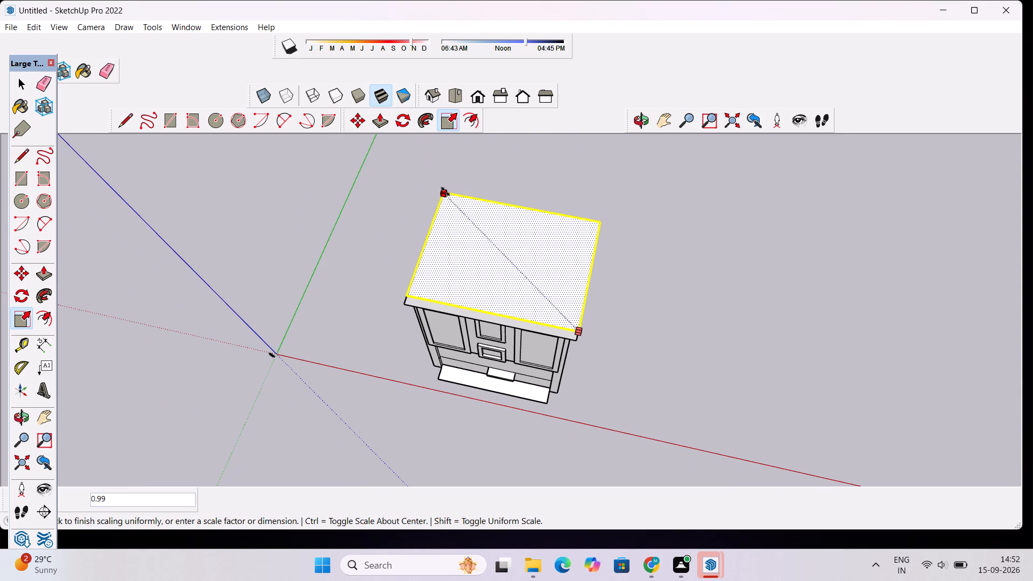
left_click(448, 197)
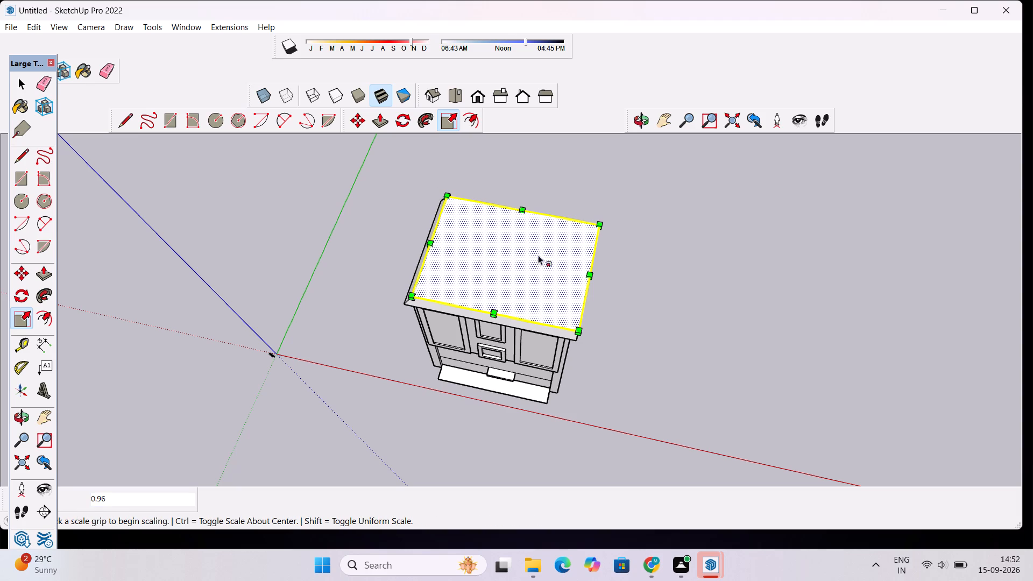
left_click(645, 123)
left_click_drag(521, 233, 708, 151)
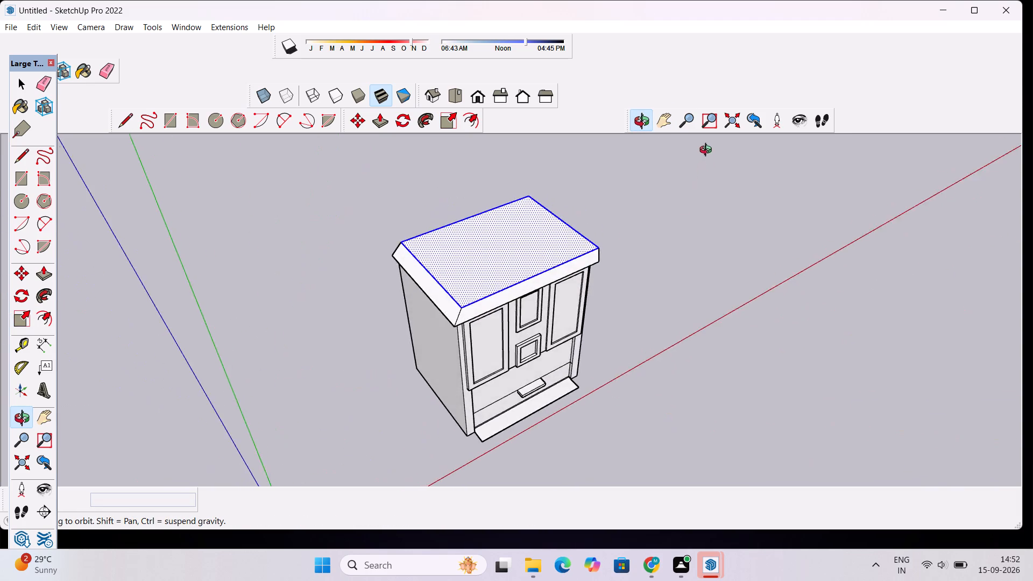
Scale the cabinet's top face uniformly inward from its front right corner.
left_click_drag(708, 151, 395, 151)
left_click_drag(510, 257, 501, 233)
scroll(503, 256, "up", 4)
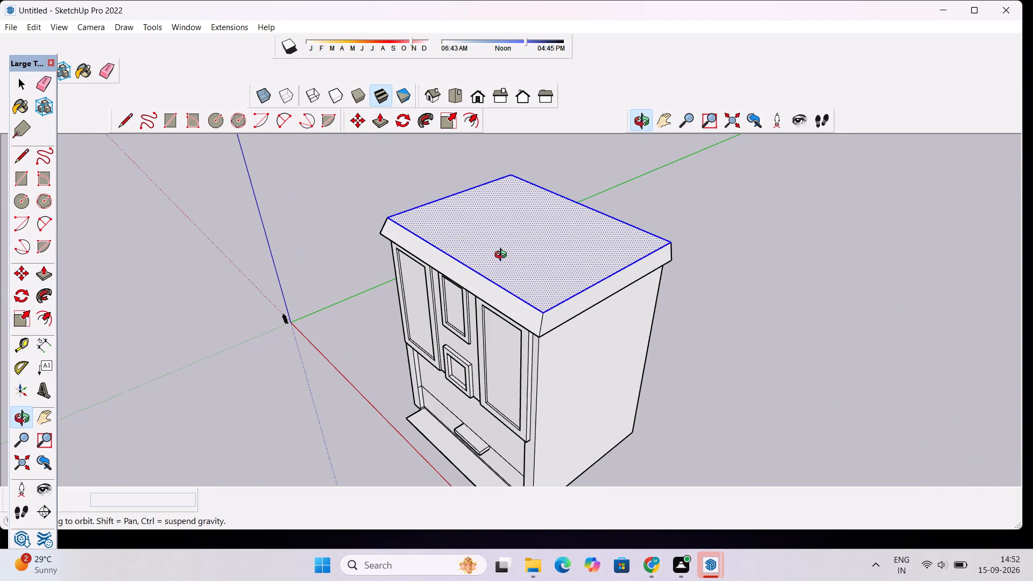
key("s")
left_click(546, 311)
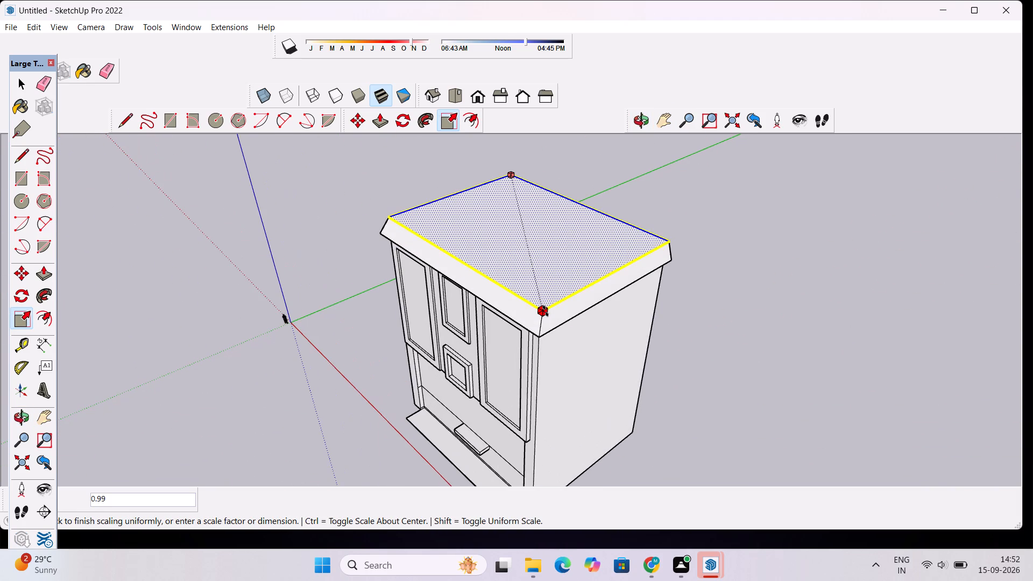
left_click(543, 307)
key("space")
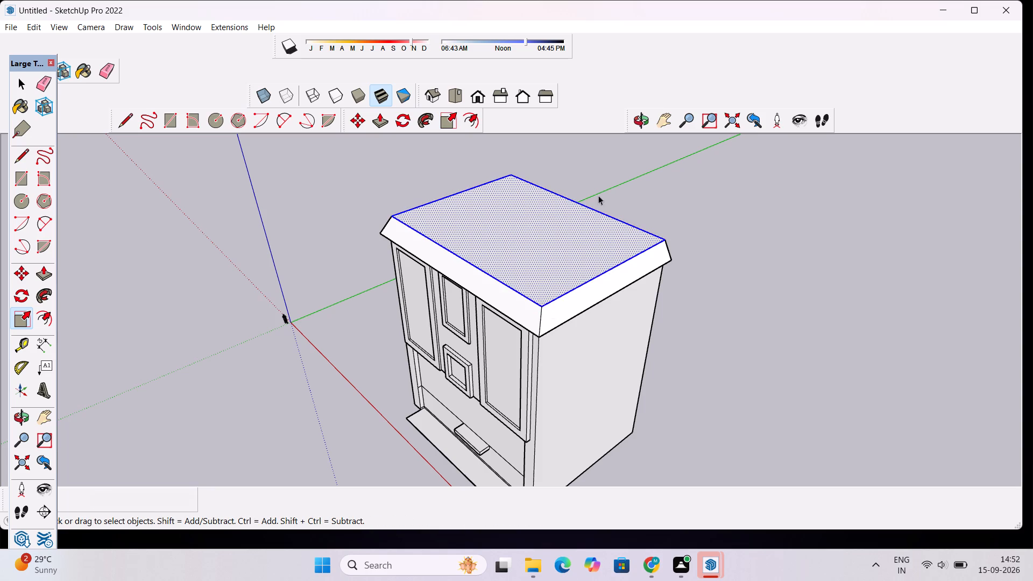
left_click(660, 203)
Scale the cabinet's top face slightly outward from the midpoint of its left side edge, to about 1.01.
left_click(641, 126)
left_click_drag(485, 273, 652, 209)
scroll(652, 209, "down", 3)
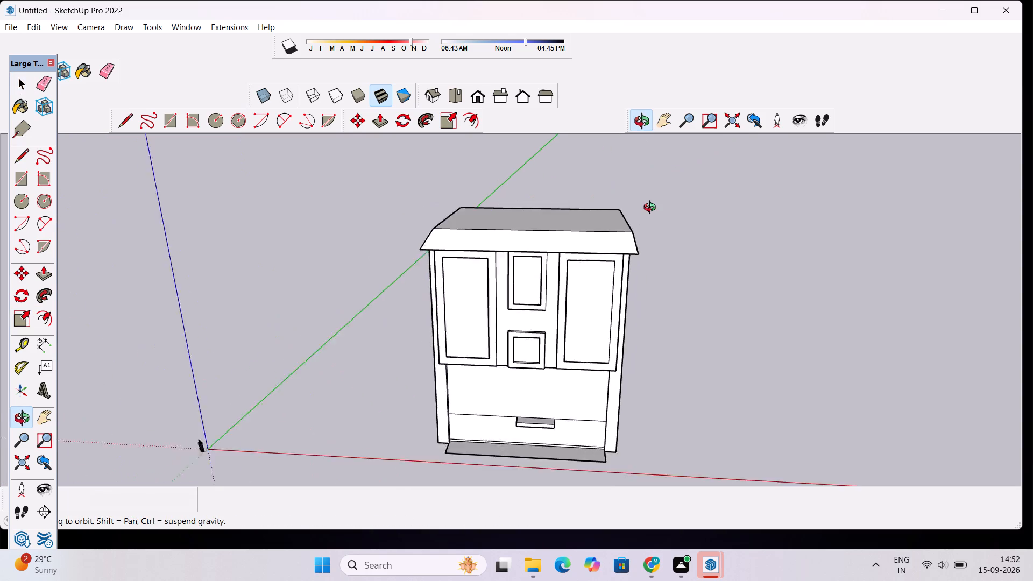
scroll(652, 209, "down", 4)
scroll(567, 223, "up", 5)
left_click_drag(479, 248, 571, 388)
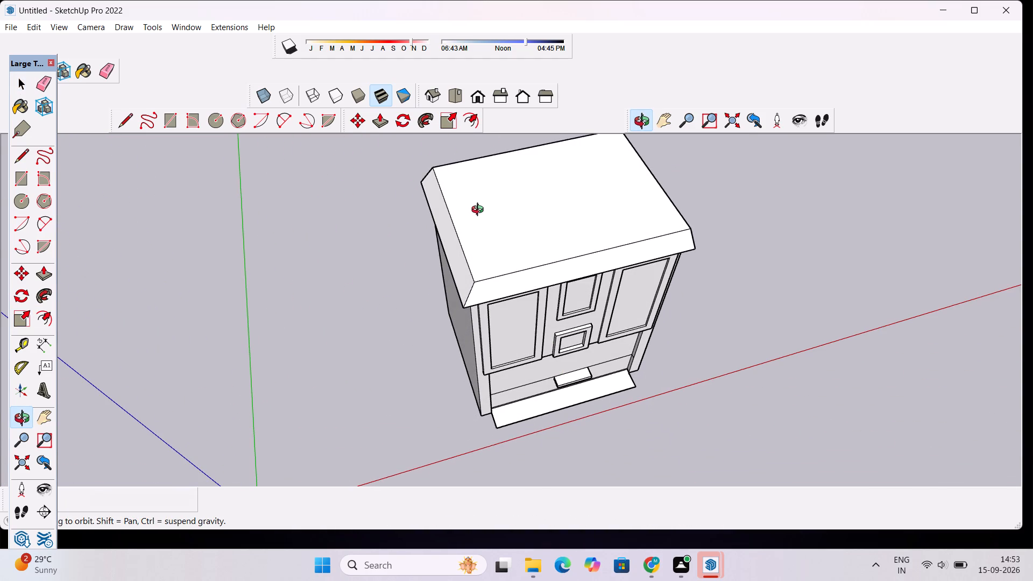
key("space")
double_click(505, 241)
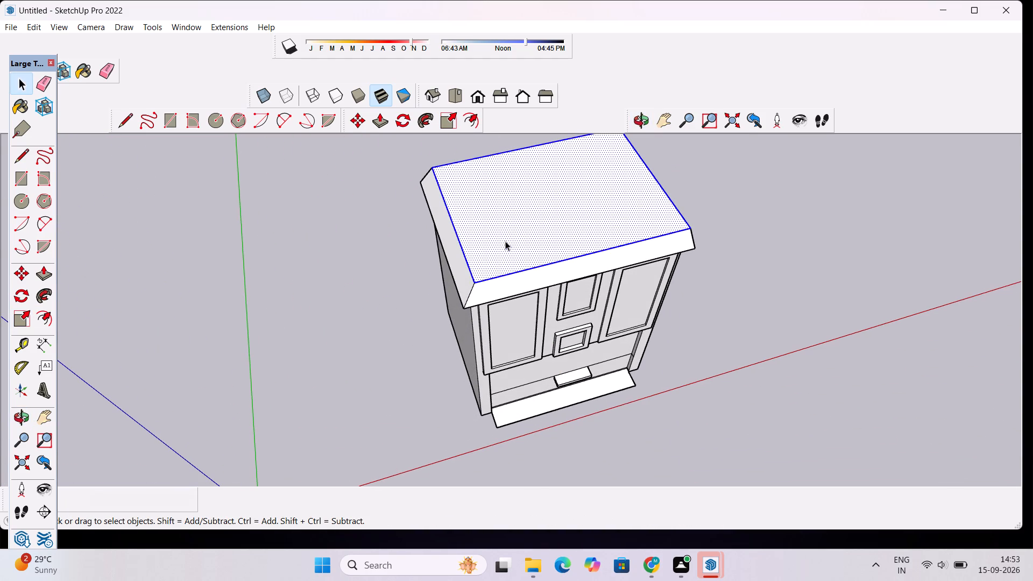
key("z")
key("s")
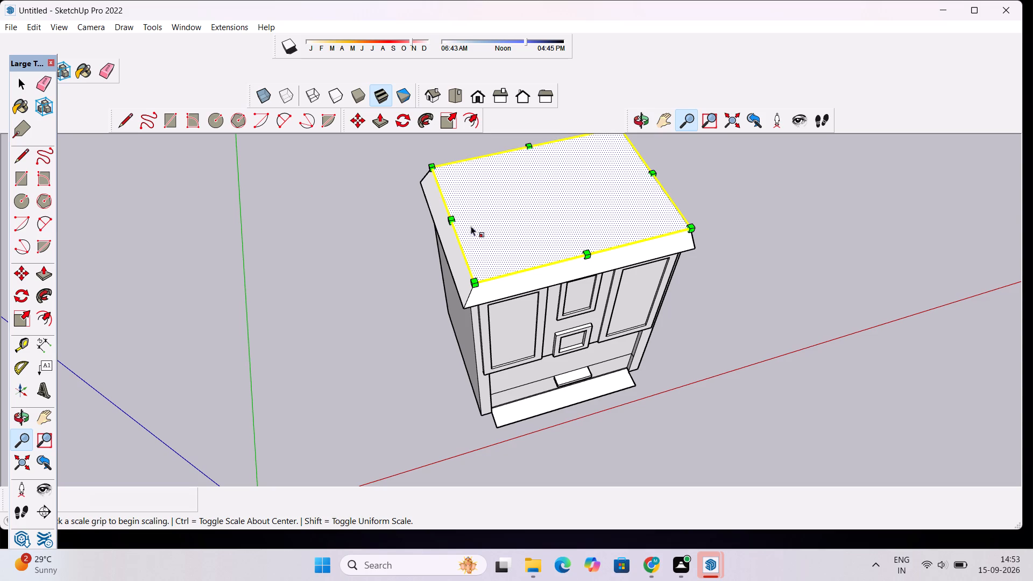
left_click(449, 221)
left_click(449, 221)
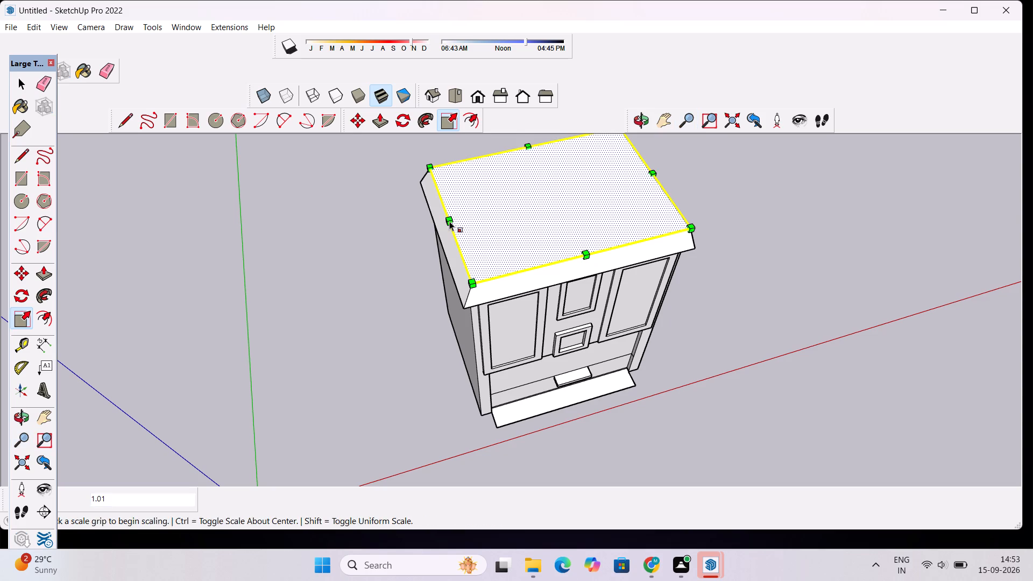
key("space")
left_click(735, 182)
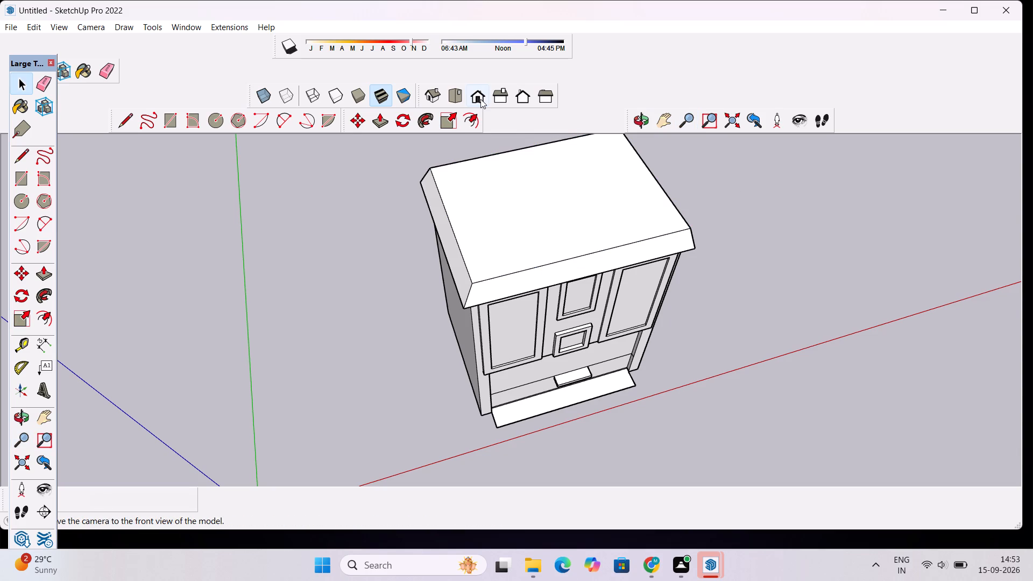
Inspect the cabinet from the front, checking the tapered top and the recessed area below the doors.
left_click(480, 99)
scroll(470, 176, "down", 2)
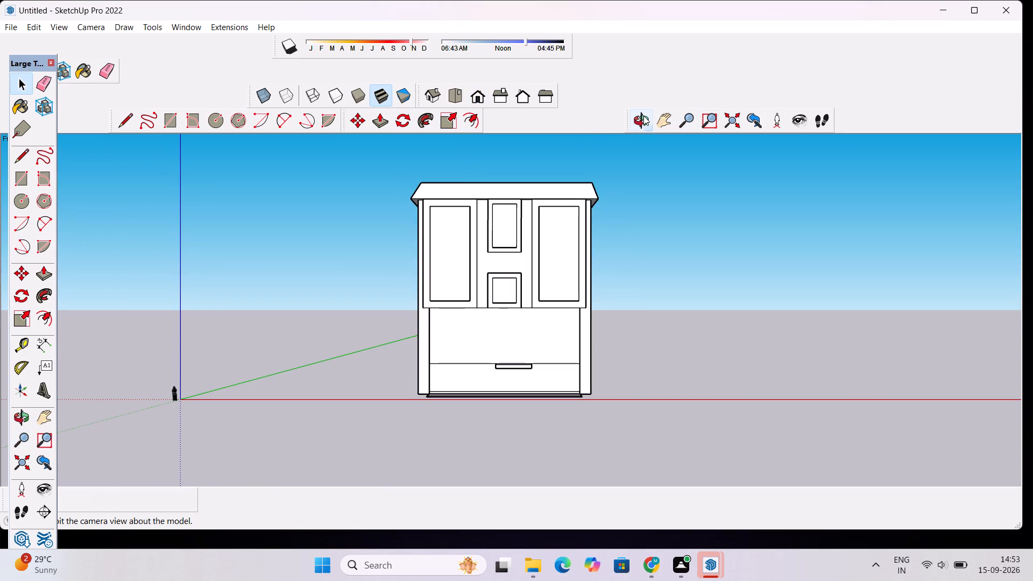
left_click(643, 116)
left_click_drag(575, 150, 572, 199)
scroll(546, 160, "down", 6)
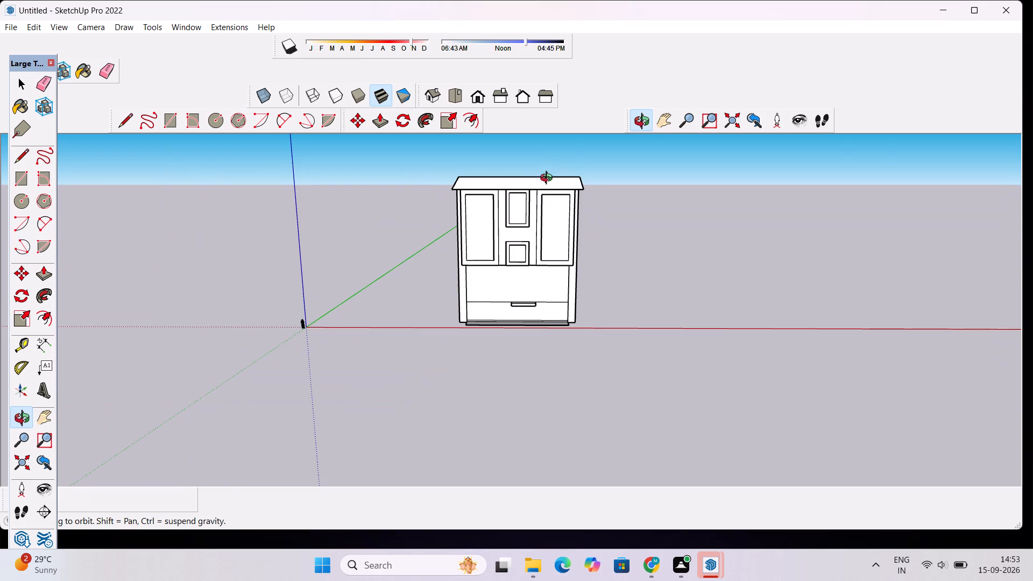
scroll(550, 181, "up", 6)
left_click_drag(441, 210, 452, 209)
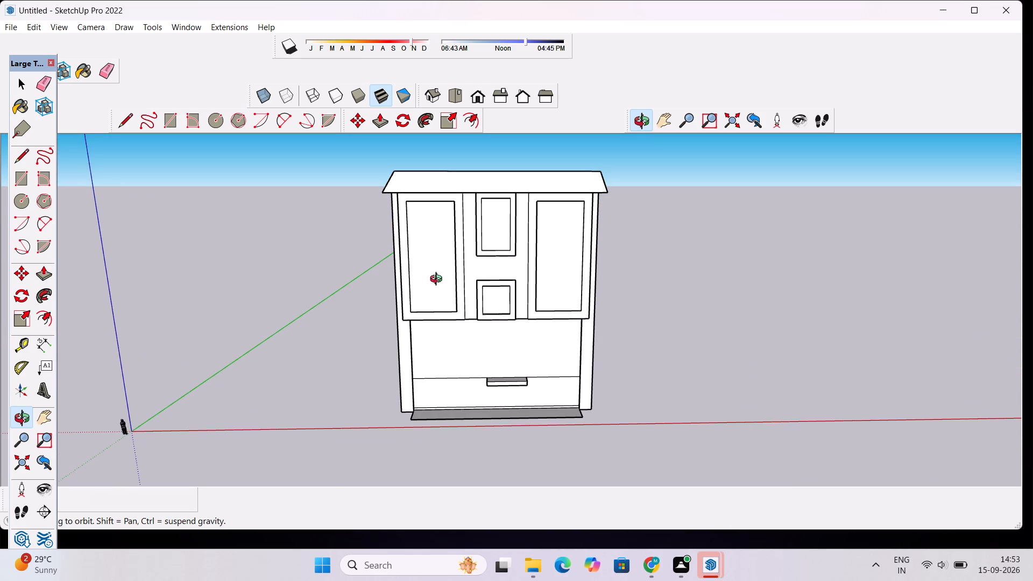
scroll(431, 339, "up", 4)
left_click_drag(394, 346, 412, 349)
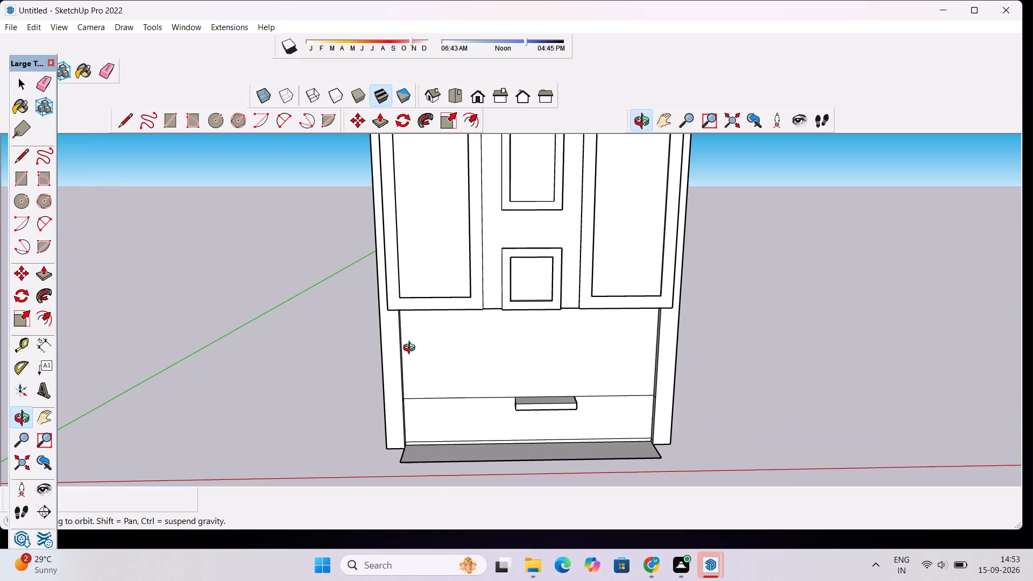
left_click_drag(412, 349, 445, 344)
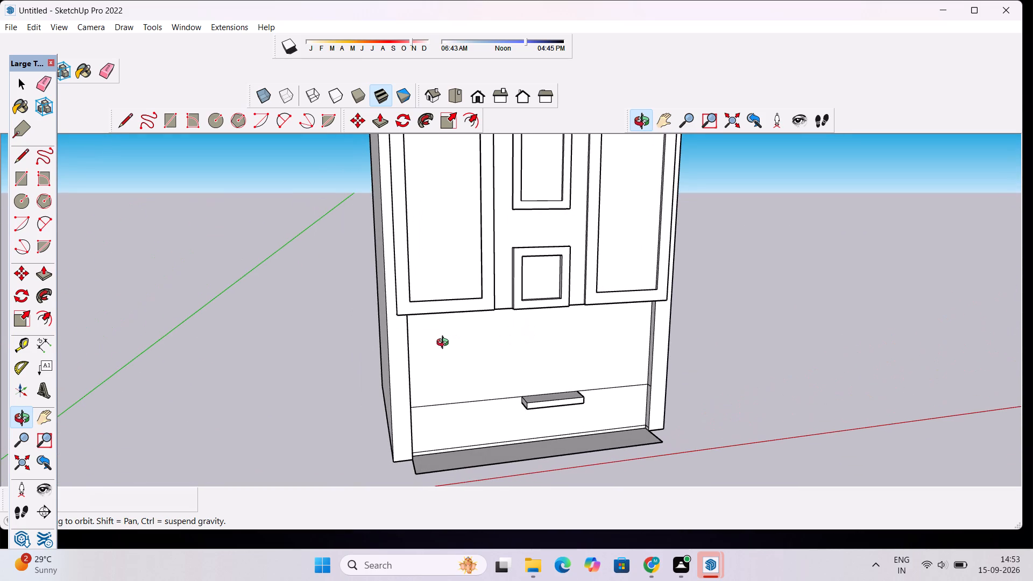
scroll(443, 334, "down", 4)
left_click_drag(438, 369, 434, 288)
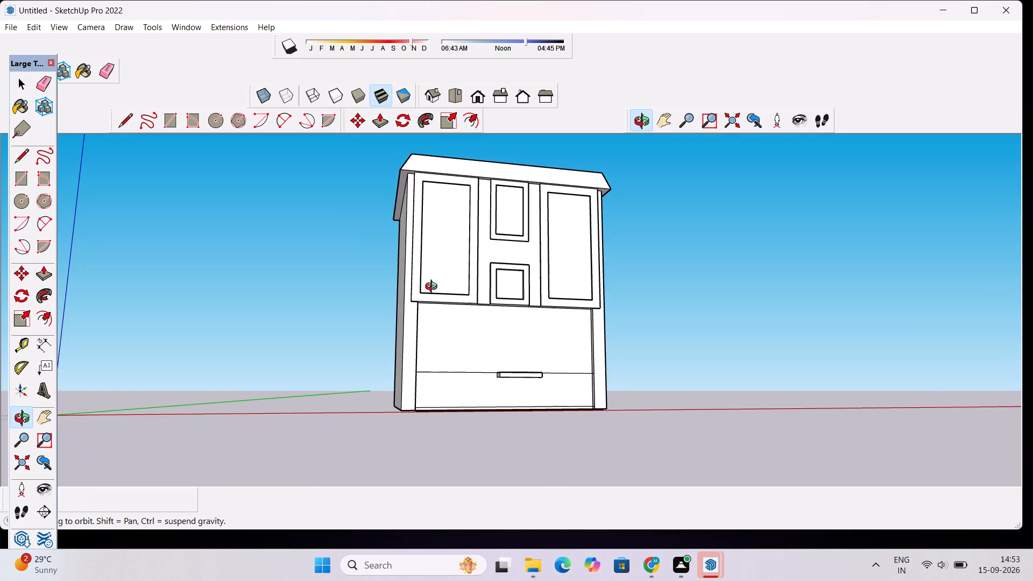
scroll(464, 350, "up", 1)
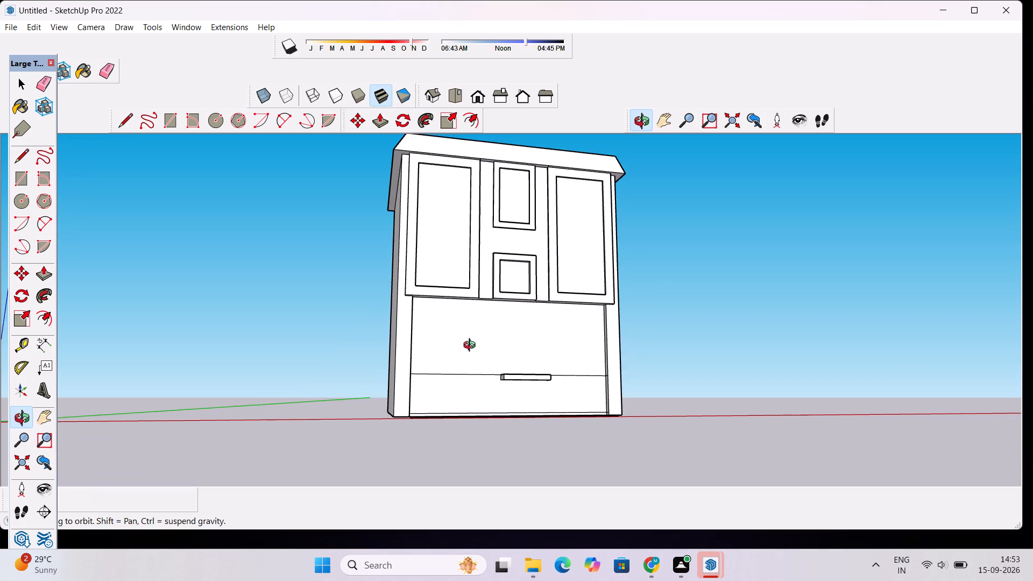
left_click_drag(472, 346, 454, 306)
scroll(454, 303, "up", 11)
left_click(454, 303)
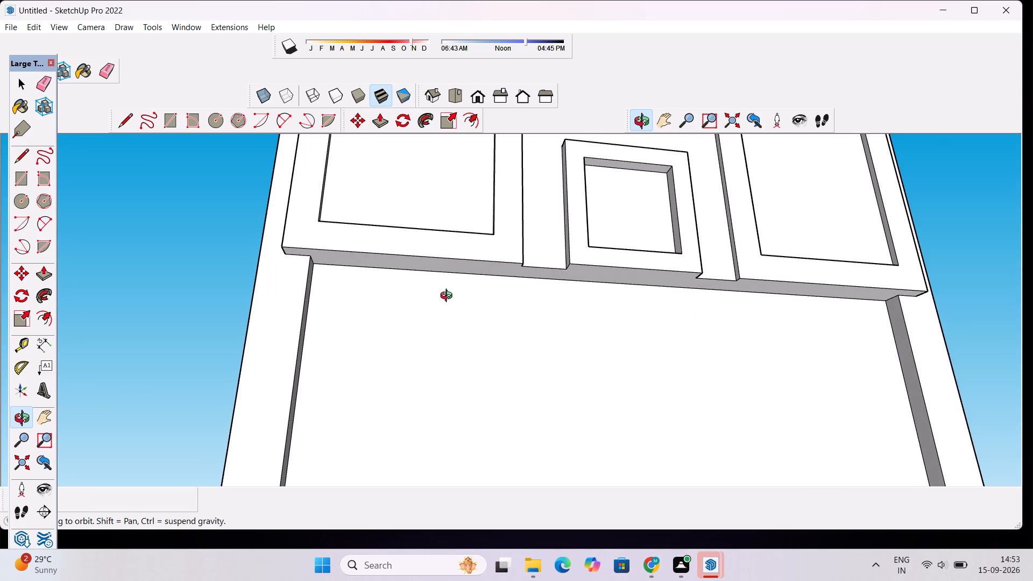
Place a vertical guide 26' inward from the right edge of the recessed panel below the doors.
key("t")
scroll(449, 297, "down", 10)
scroll(614, 335, "up", 7)
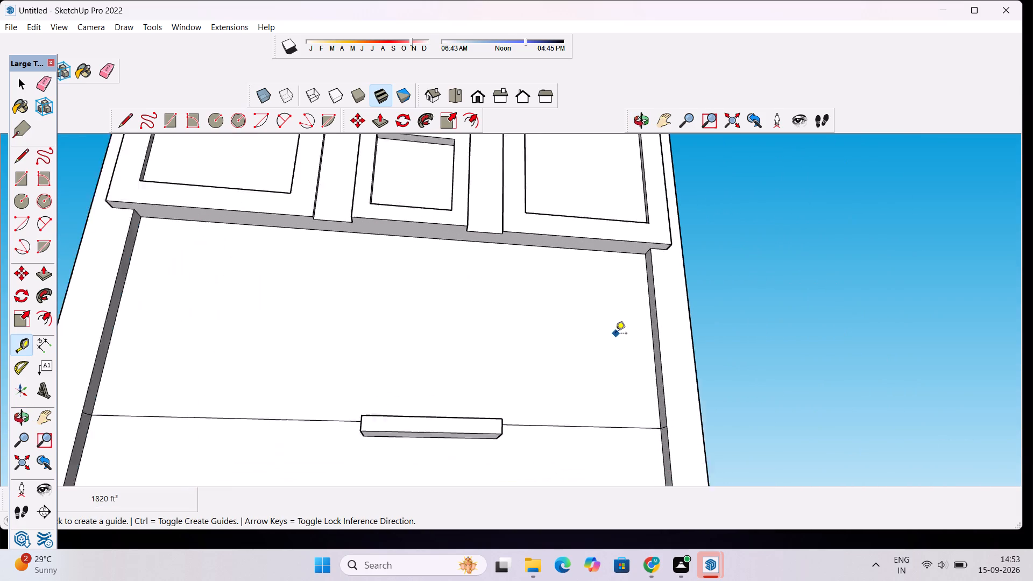
scroll(615, 334, "up", 1)
left_click(657, 339)
scroll(596, 335, "down", 4)
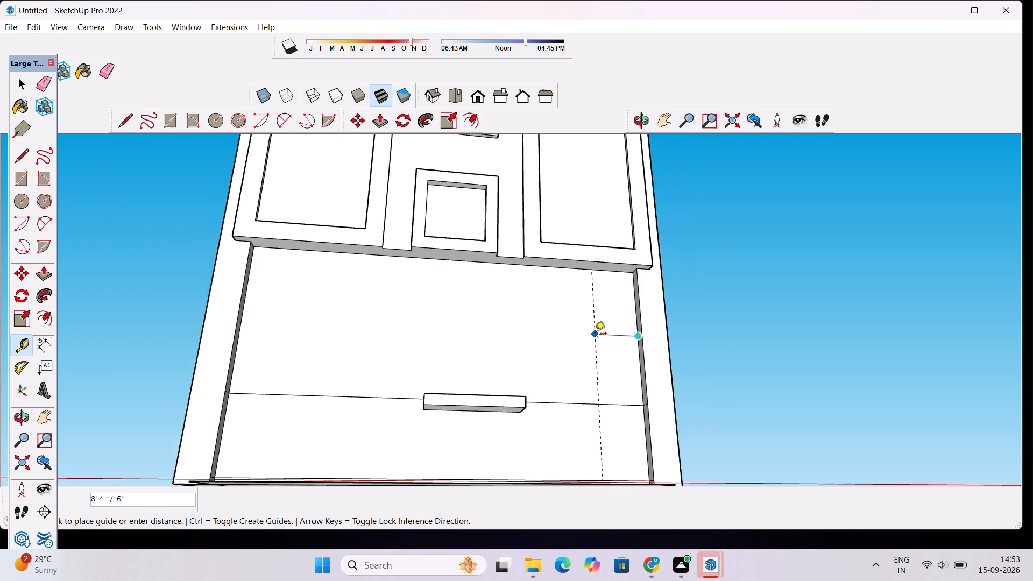
scroll(595, 334, "down", 3)
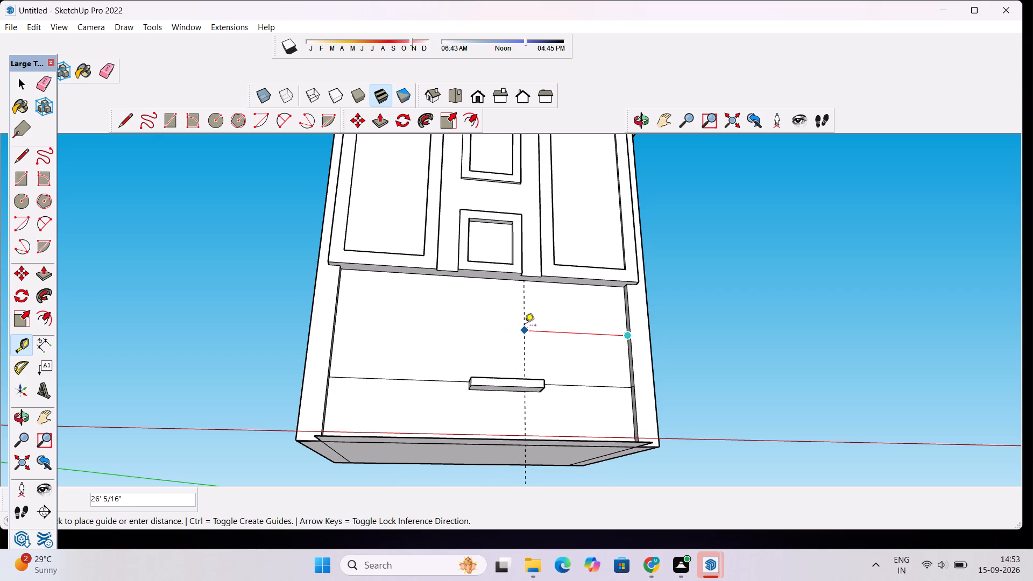
scroll(525, 326, "up", 1)
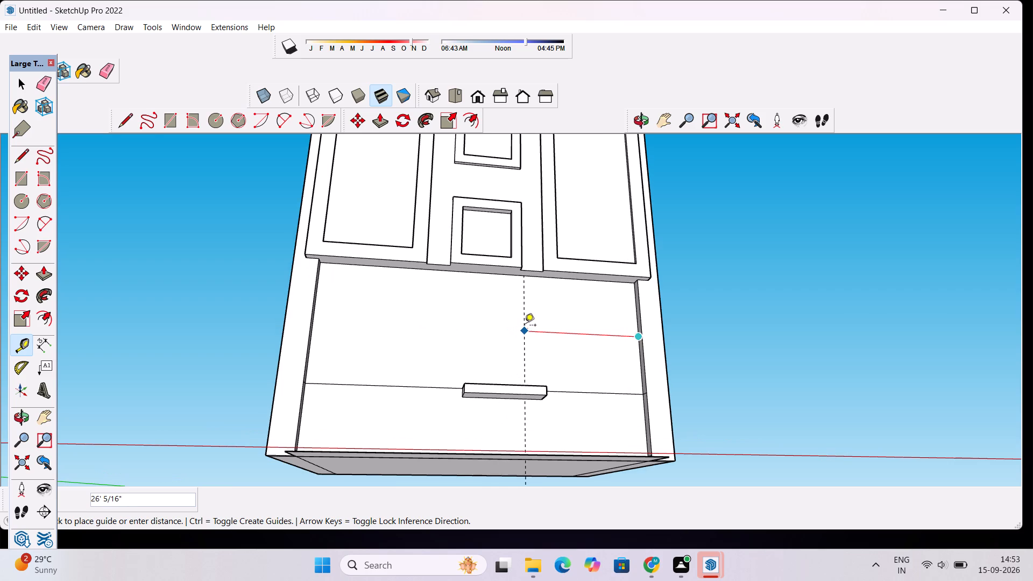
type("26'")
key("Return")
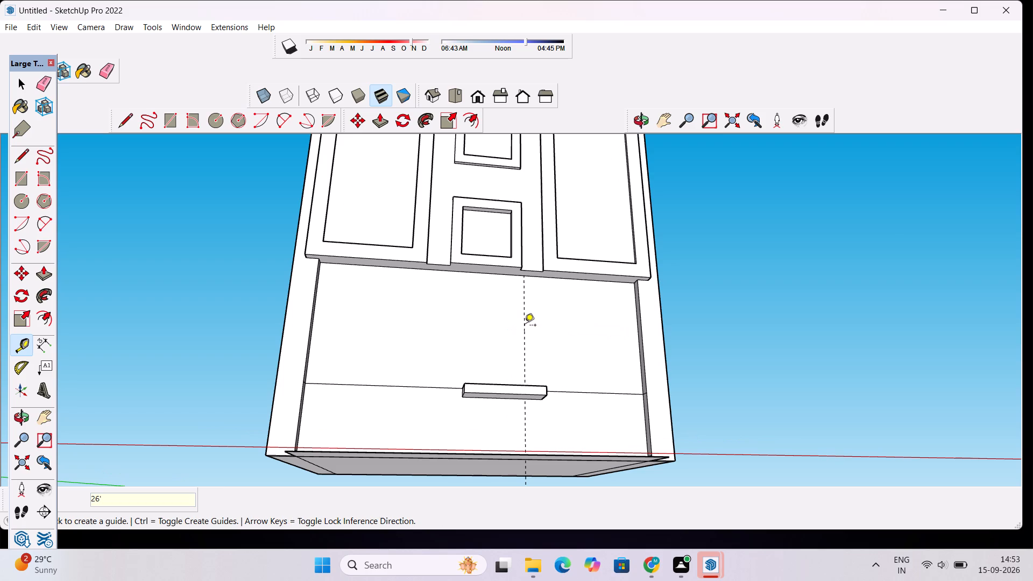
Place a vertical guide 26' inward from the left edge of the recessed panel below the doors.
scroll(525, 326, "down", 4)
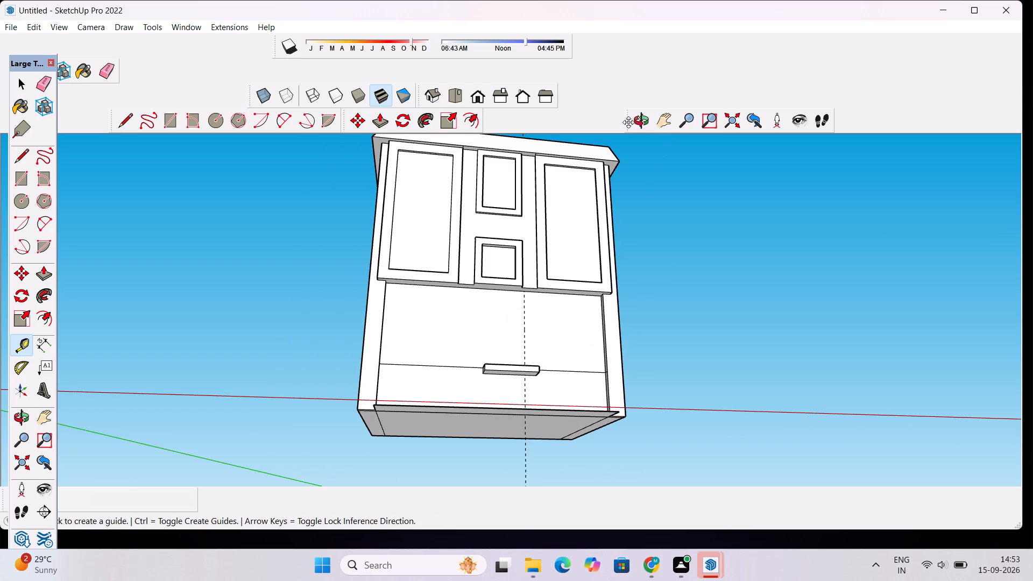
left_click(639, 118)
left_click_drag(617, 271, 594, 350)
scroll(465, 358, "up", 6)
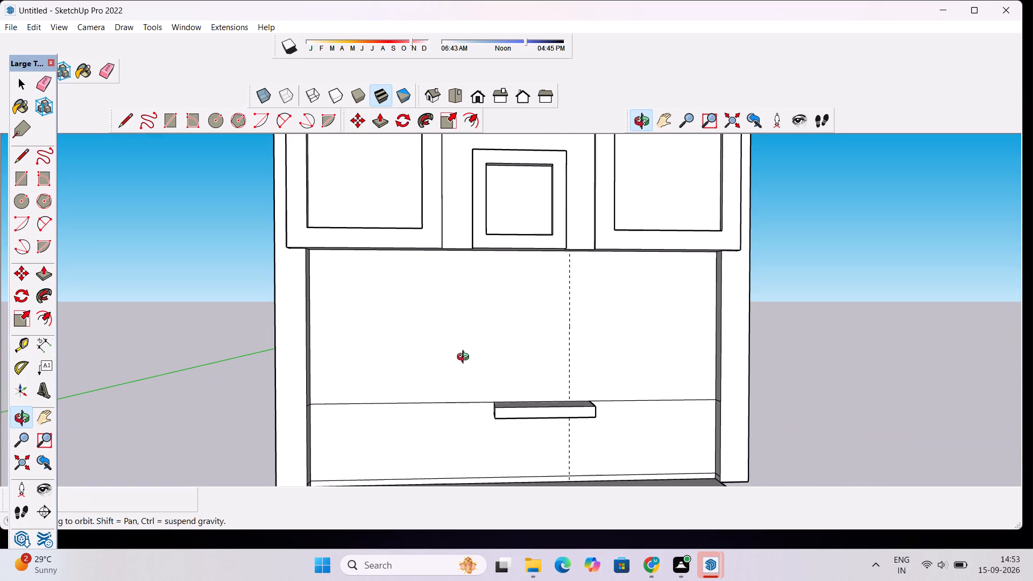
key("space")
key("t")
scroll(360, 348, "up", 4)
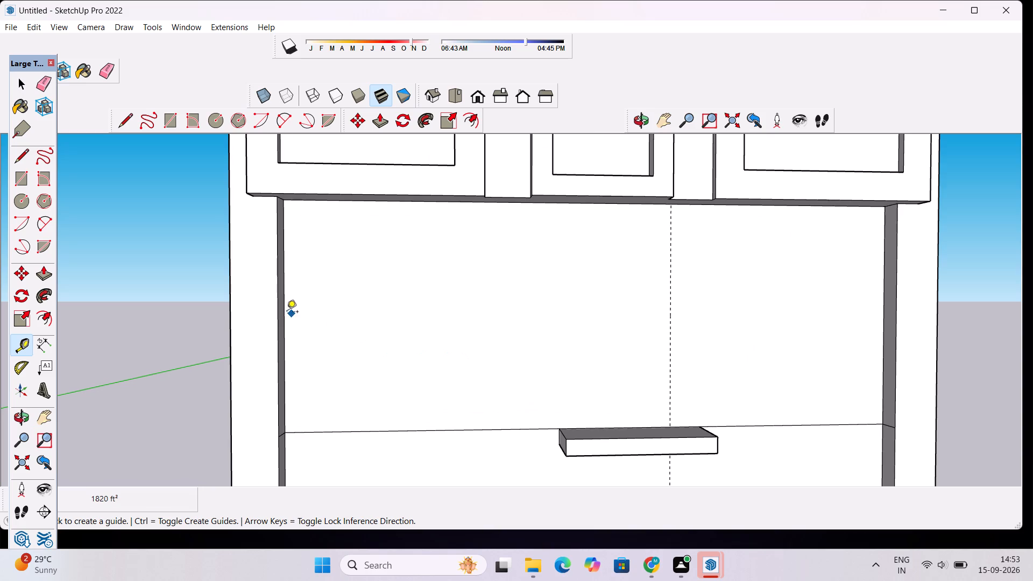
left_click(284, 319)
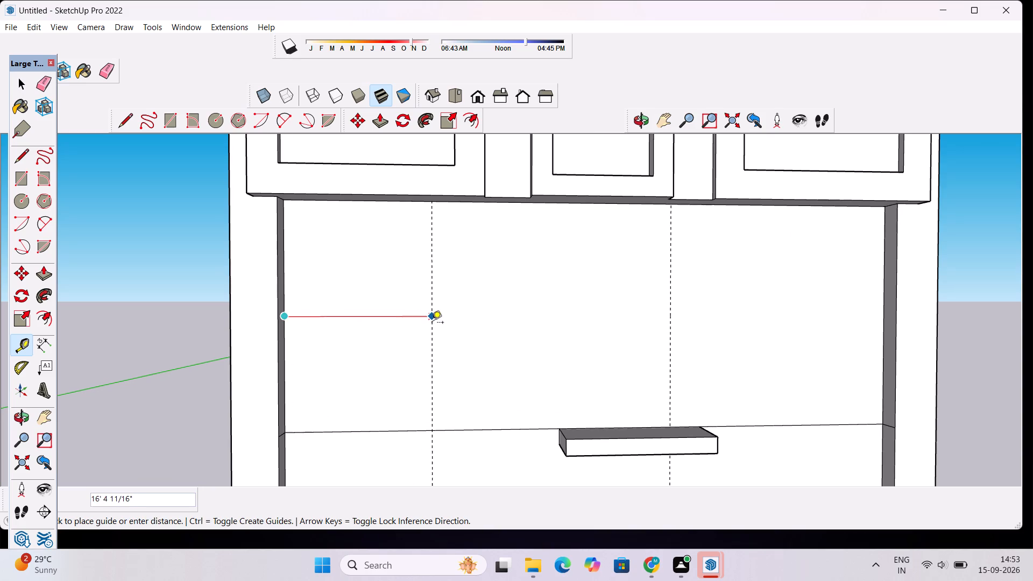
type("26'")
key("Return")
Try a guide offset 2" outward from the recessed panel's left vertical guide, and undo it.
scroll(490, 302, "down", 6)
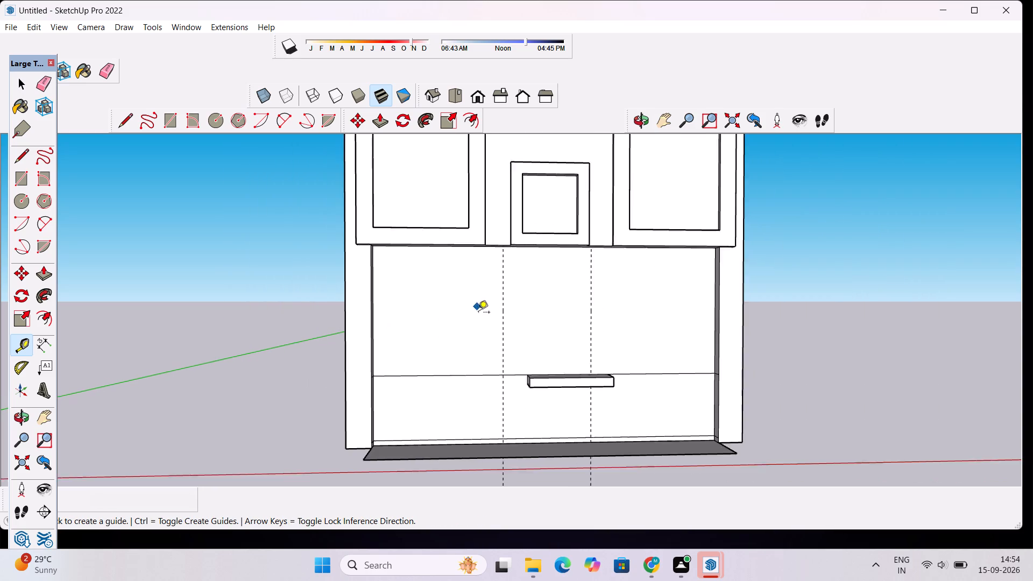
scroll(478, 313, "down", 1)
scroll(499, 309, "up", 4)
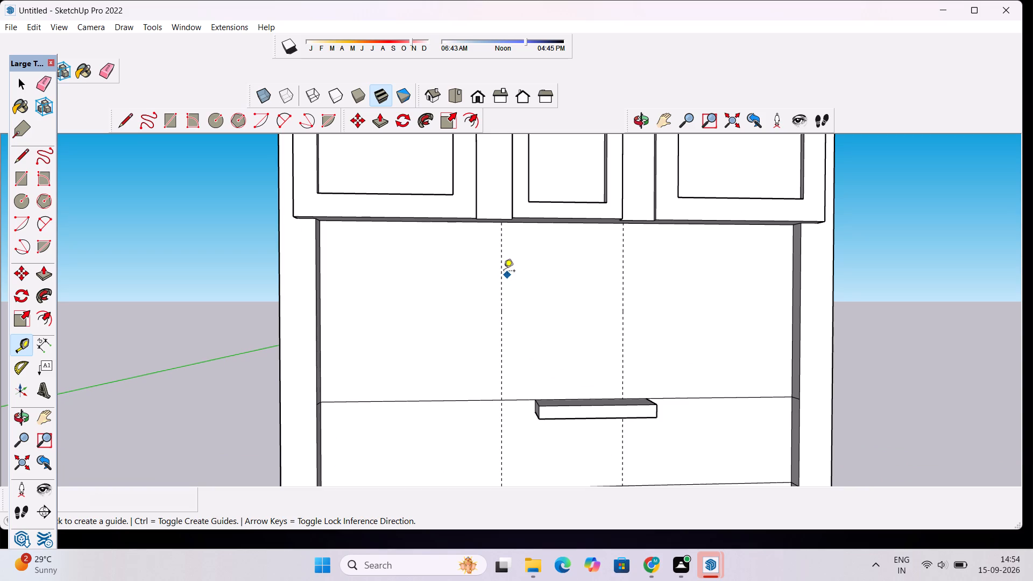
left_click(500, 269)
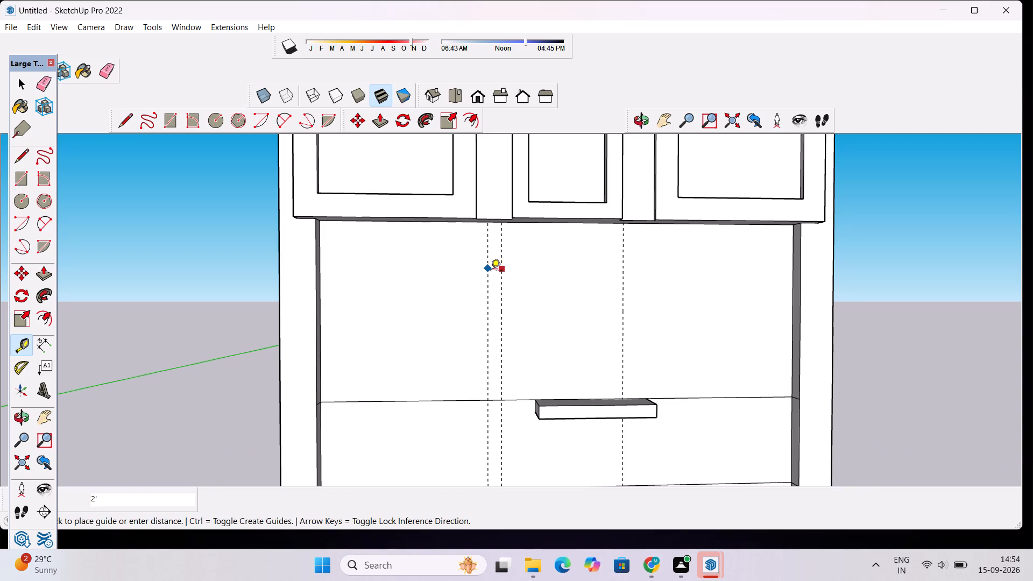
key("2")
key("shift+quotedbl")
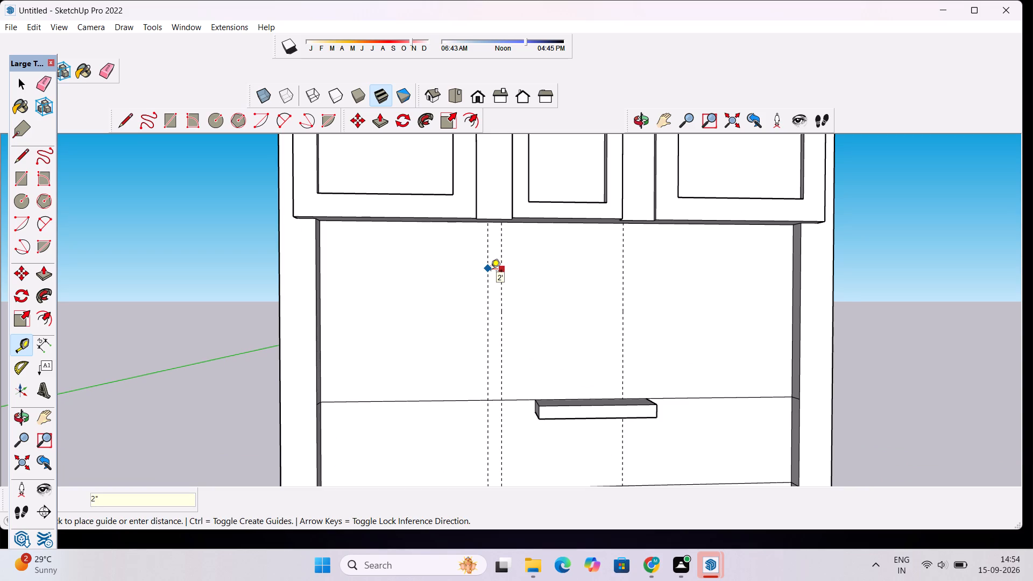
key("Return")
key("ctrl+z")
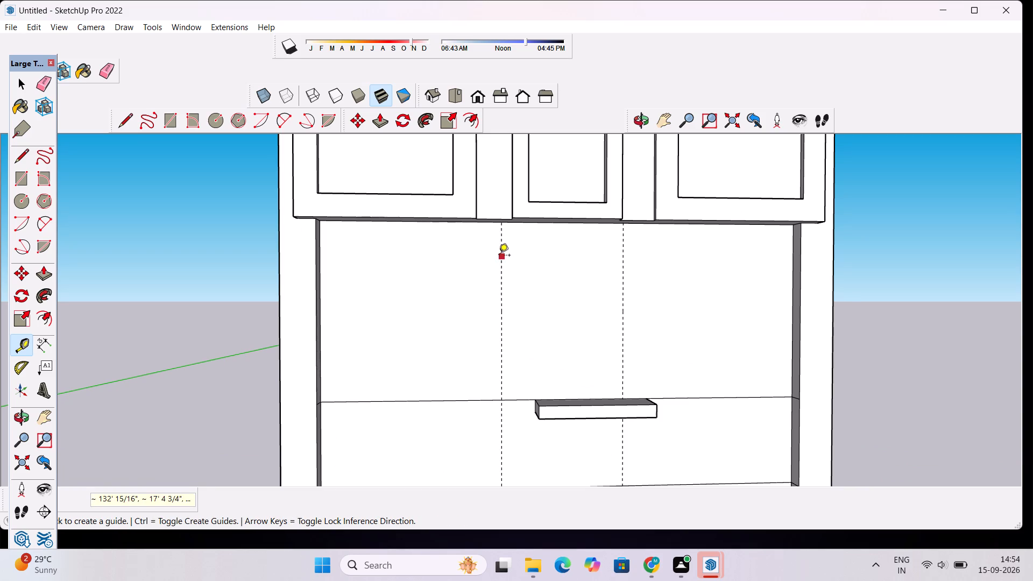
Place guides offset 2' outward from both vertical guides on the recessed panel.
left_click(500, 254)
type("2'")
key("Return")
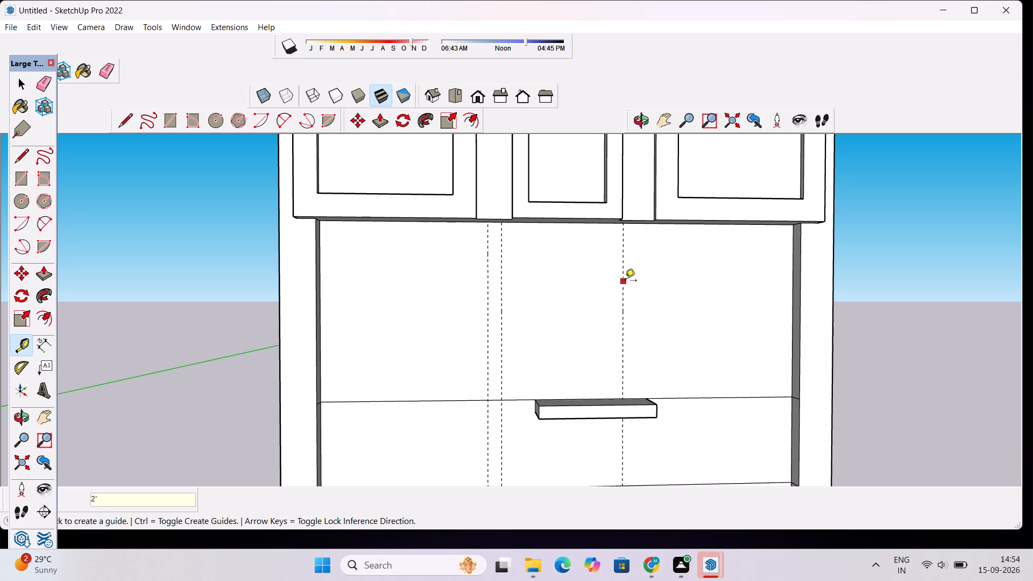
left_click(625, 279)
left_click(635, 272)
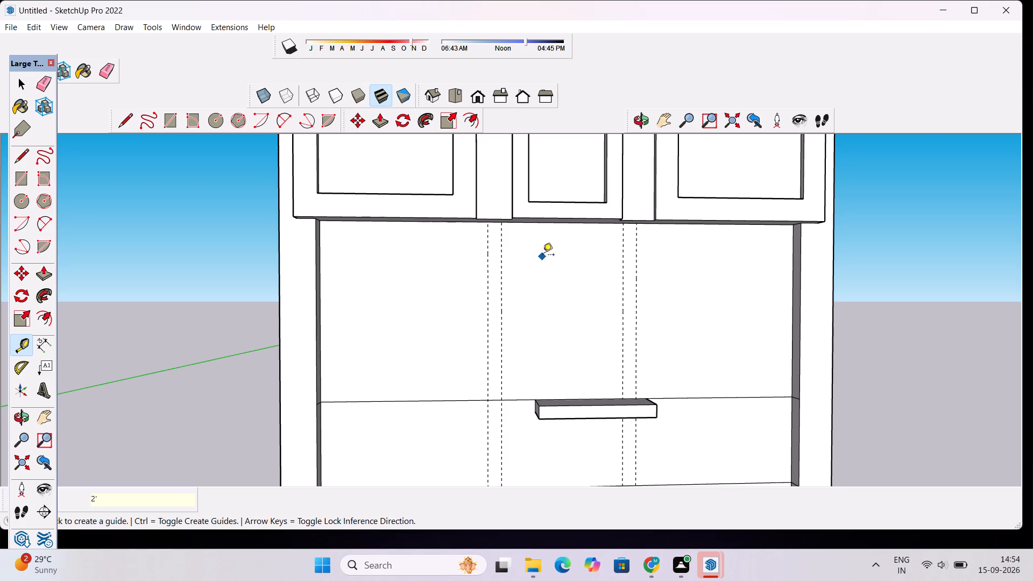
Place a horizontal guide 6' below the top edge of the recessed panel under the doors.
scroll(553, 250, "up", 4)
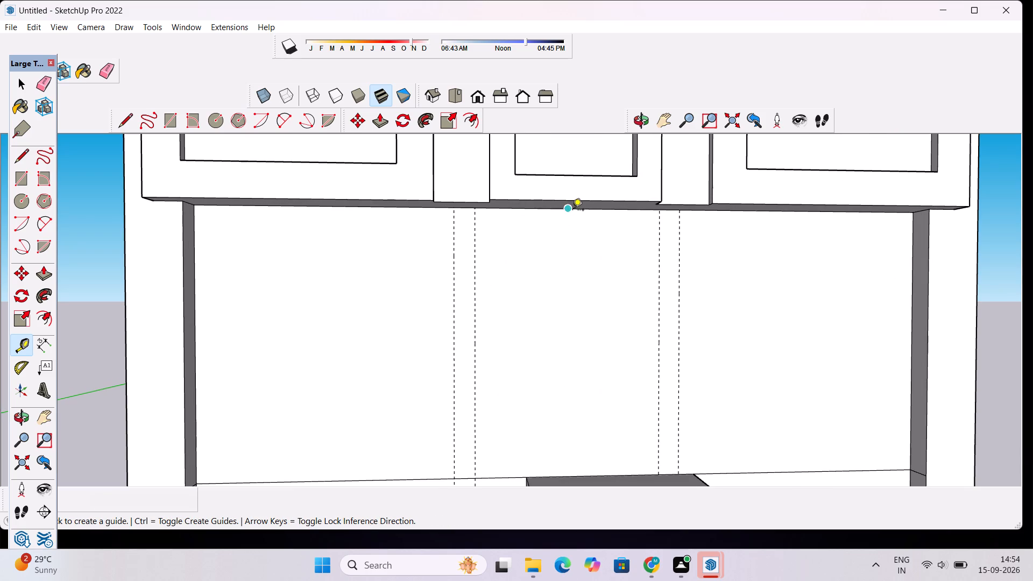
left_click(570, 210)
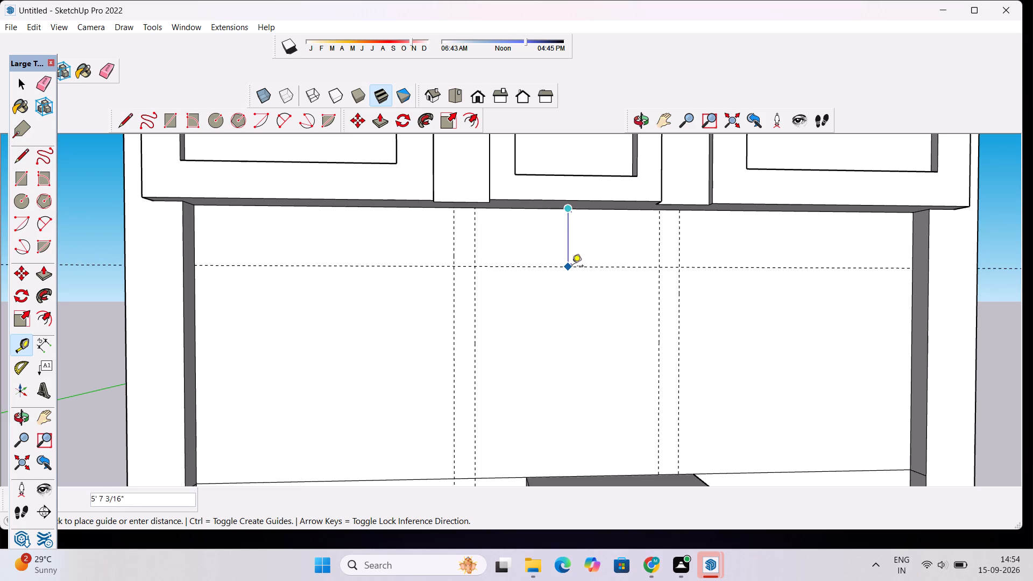
scroll(564, 278, "down", 3)
scroll(567, 295, "up", 1)
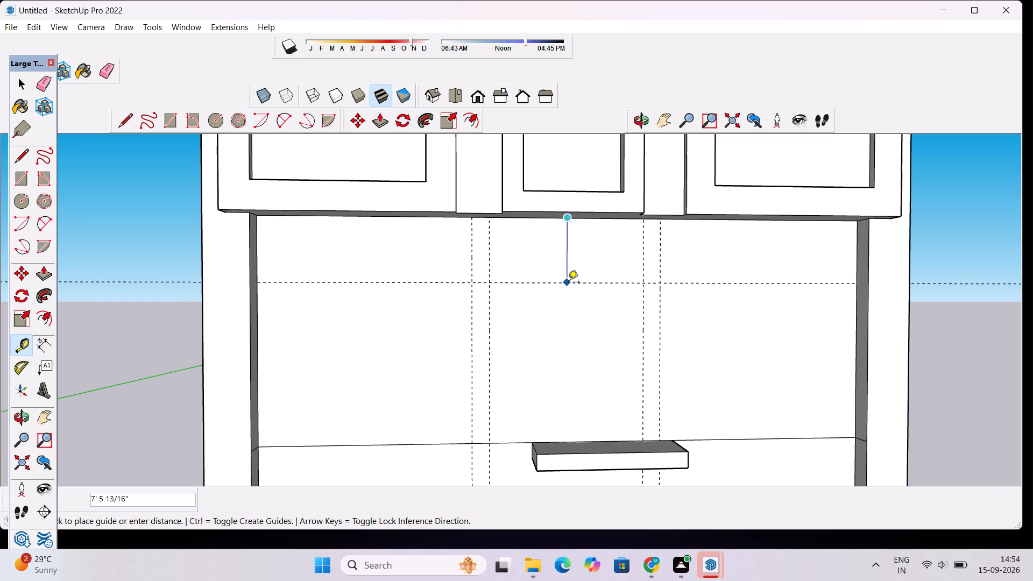
type("6'")
key("Return")
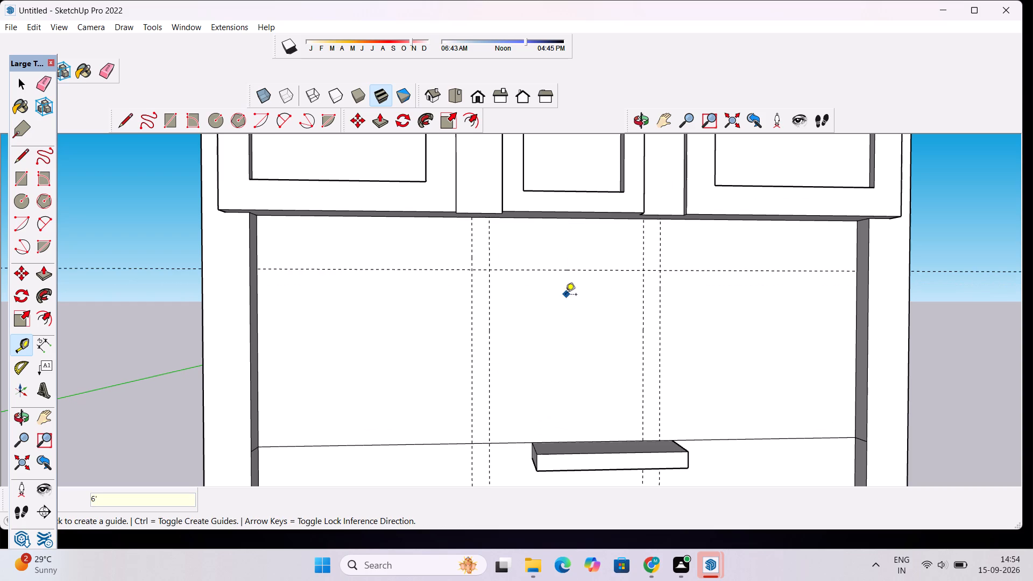
Outline the left compartment with a line along the horizontal guide to the first vertical guide, and 20' down to the panel's dividing edge.
scroll(558, 286, "down", 7)
left_click(643, 127)
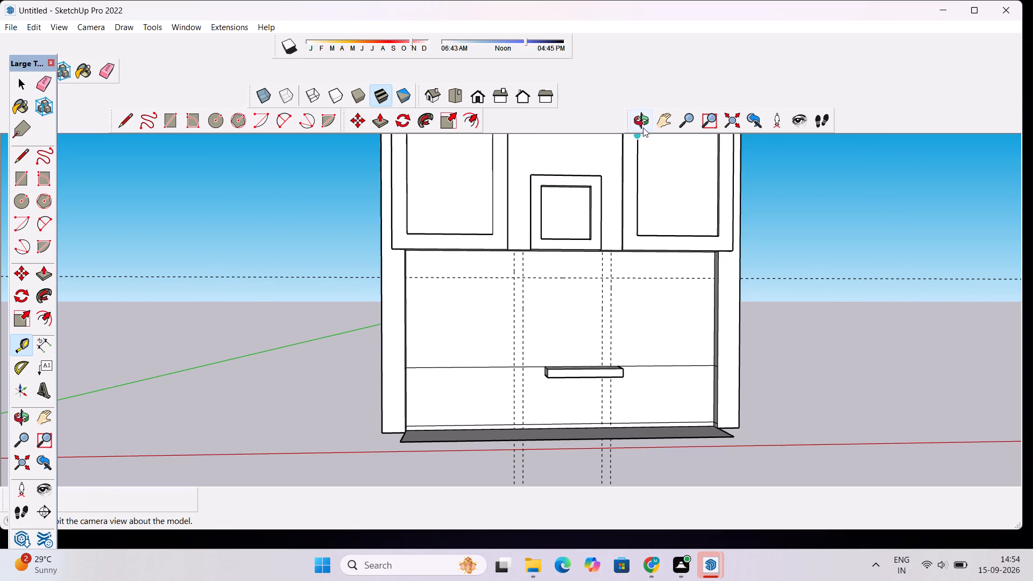
left_click_drag(488, 265, 514, 274)
scroll(516, 285, "up", 4)
left_click_drag(576, 294, 512, 301)
scroll(472, 305, "up", 2)
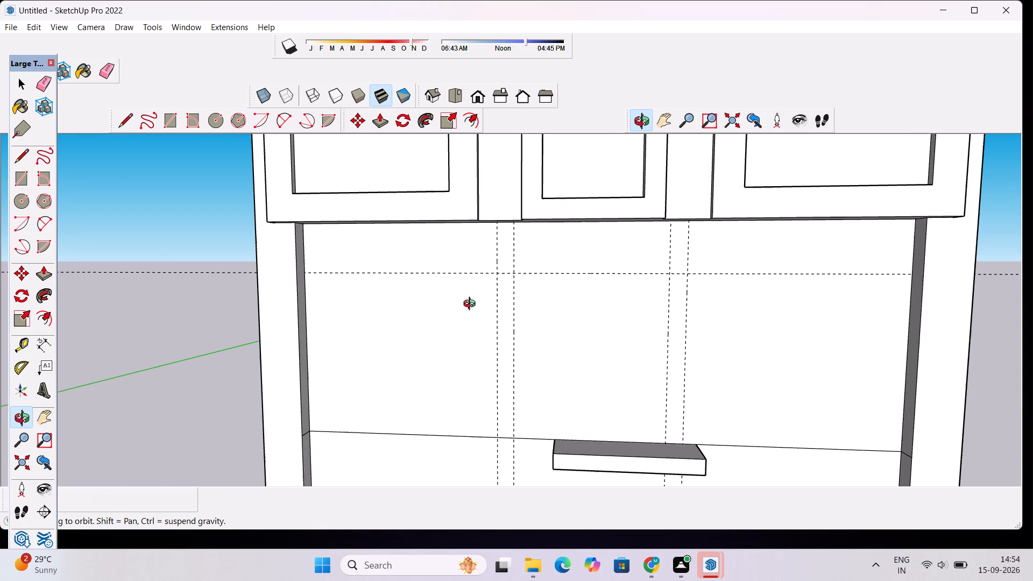
key("l")
scroll(472, 305, "up", 3)
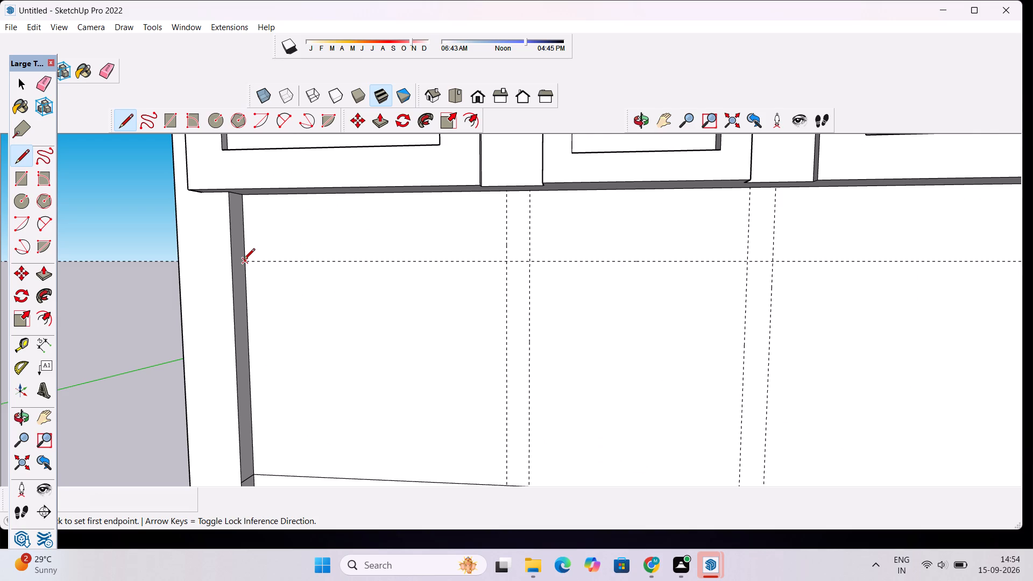
left_click(244, 260)
scroll(398, 261, "down", 4)
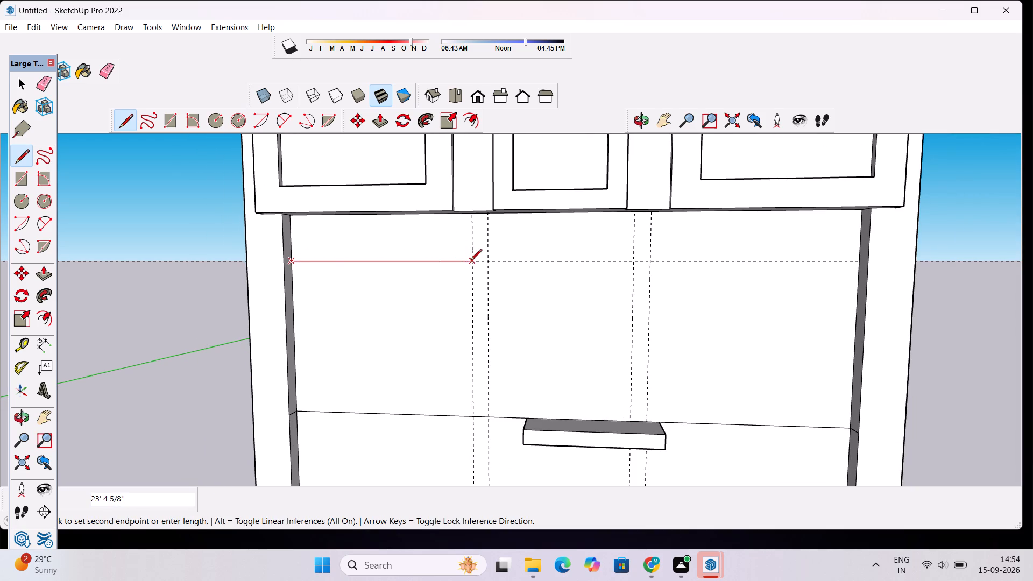
left_click(471, 261)
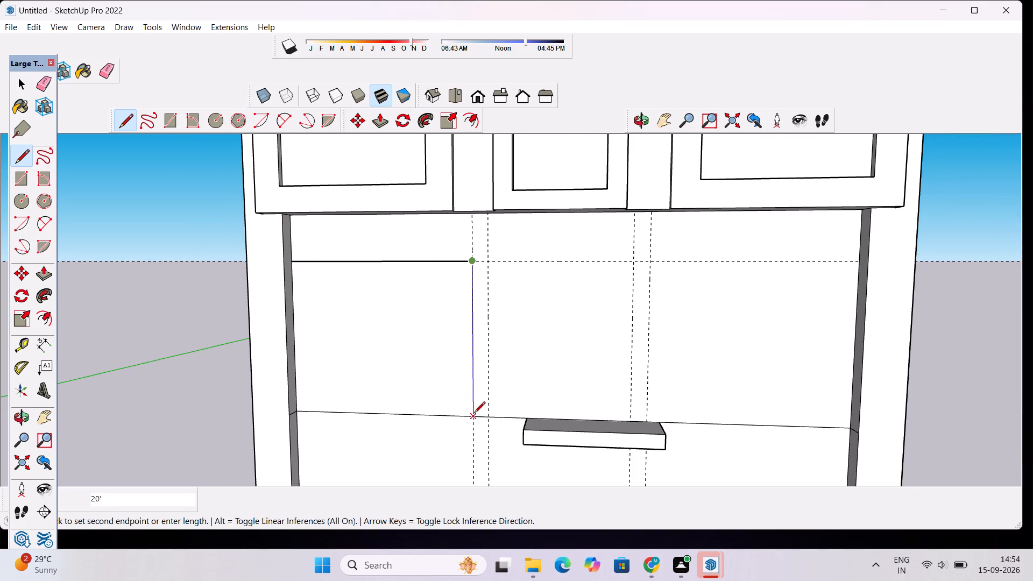
left_click(474, 417)
Outline the middle compartment between the two inner vertical guides, with 20' sides and a top line along the horizontal guide.
left_click(488, 419)
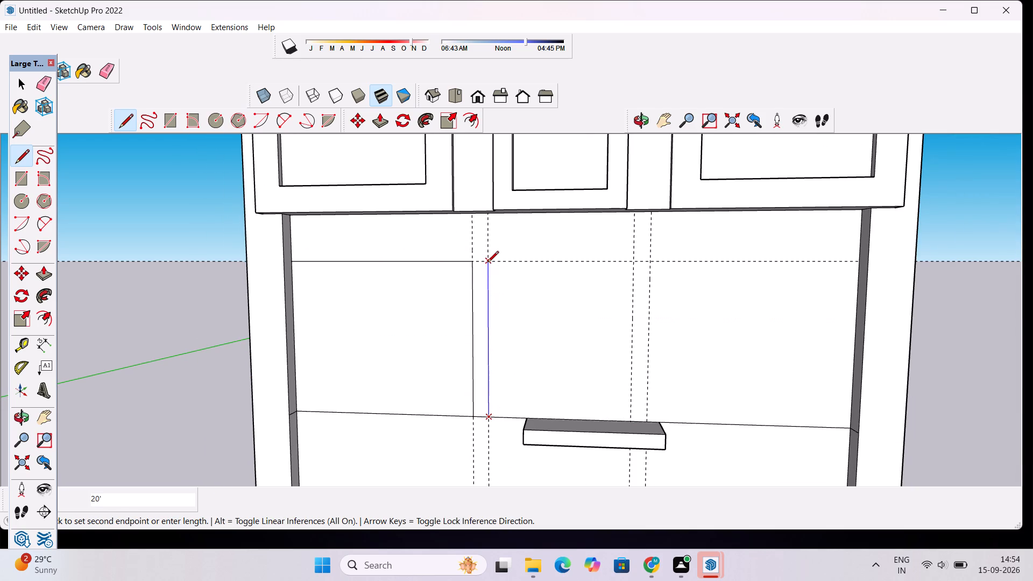
left_click(487, 263)
left_click(631, 262)
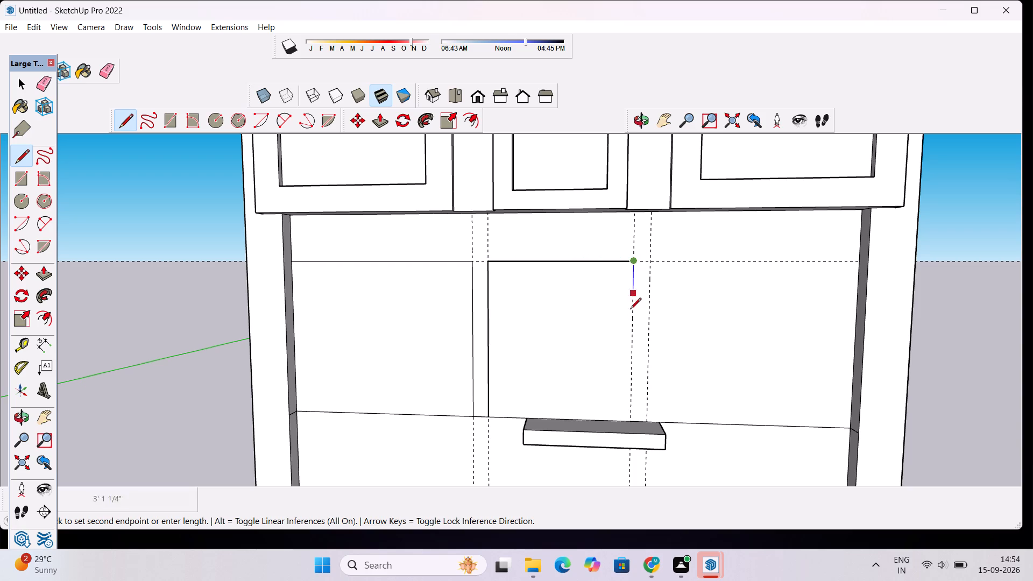
left_click(631, 420)
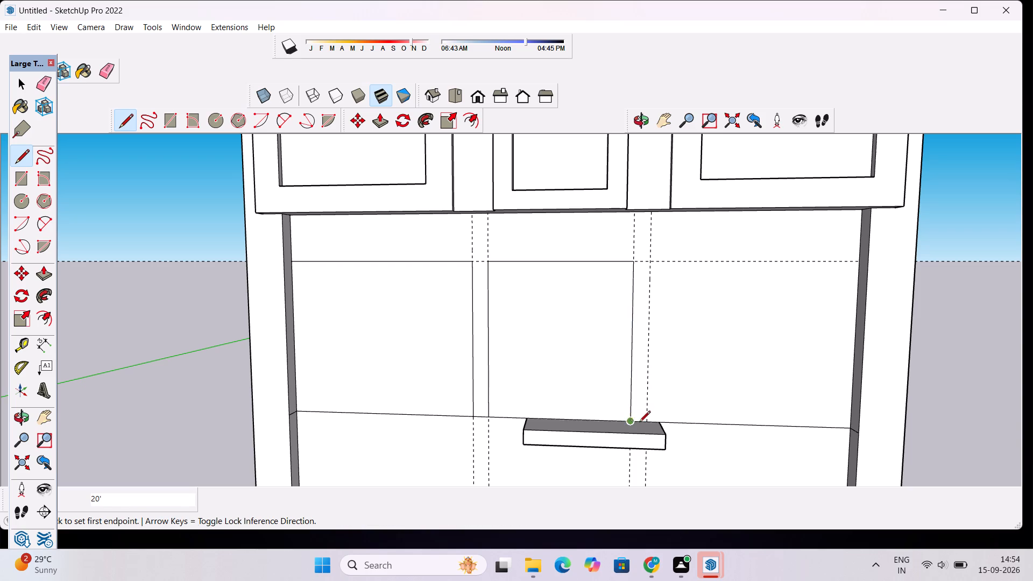
Outline the right compartment with a 20' line up the outermost right guide and a line along the horizontal guide to the panel's right edge.
left_click(646, 423)
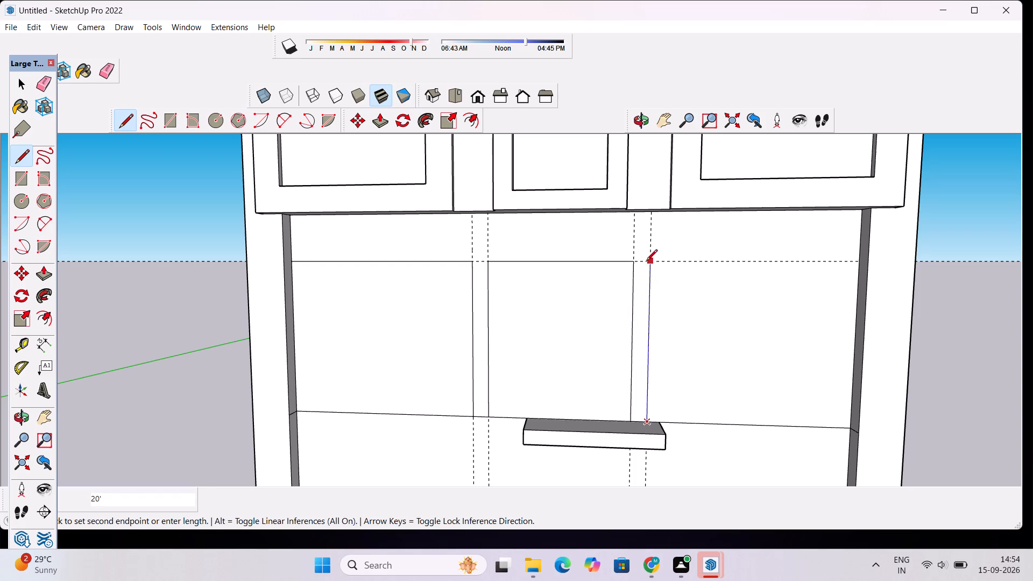
left_click(647, 260)
scroll(826, 258, "up", 4)
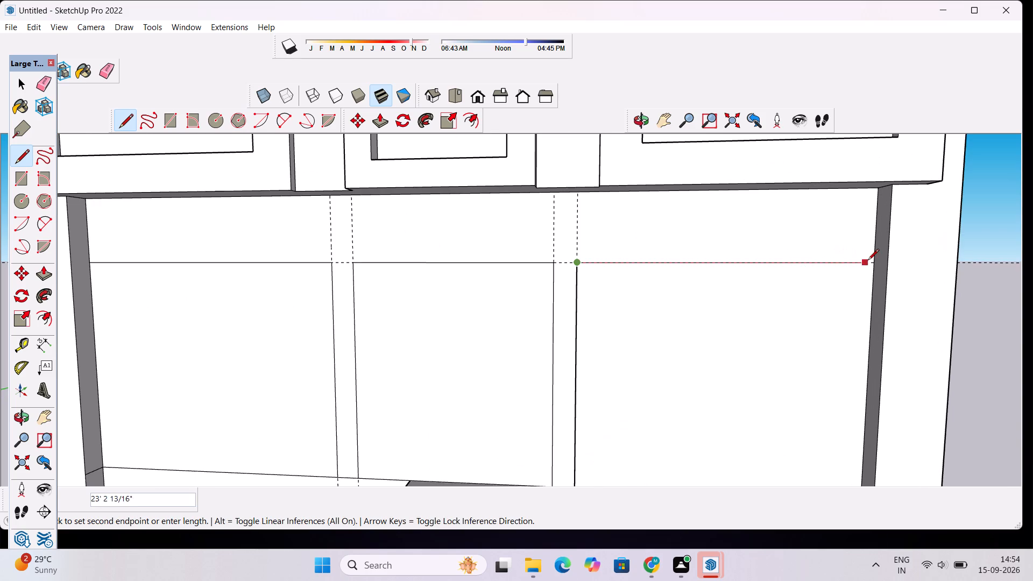
left_click(876, 261)
scroll(695, 289, "down", 6)
key("space")
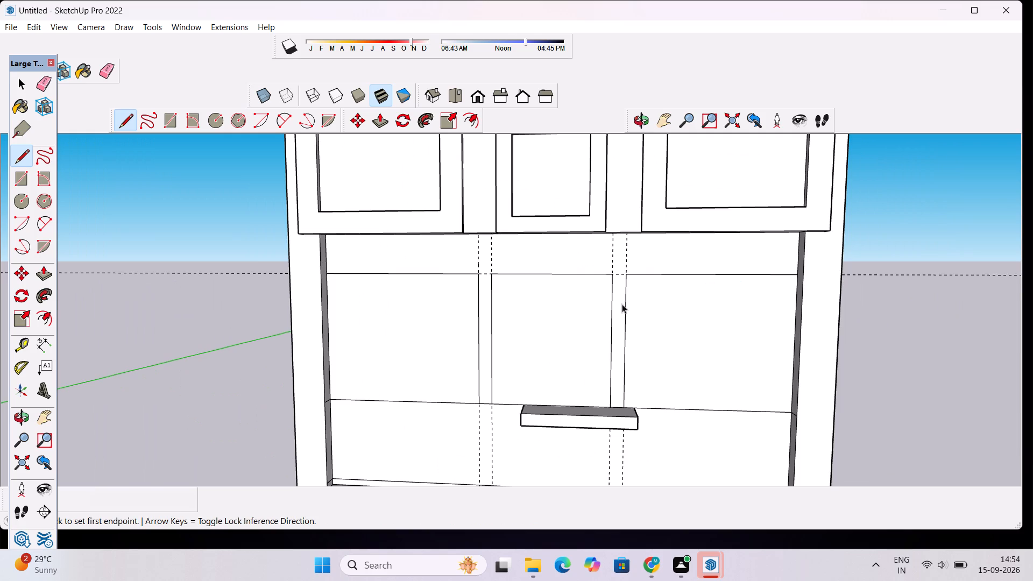
Erase the horizontal guide and all four vertical guides from the recessed panel.
scroll(534, 335, "down", 3)
key("e")
scroll(533, 336, "down", 6)
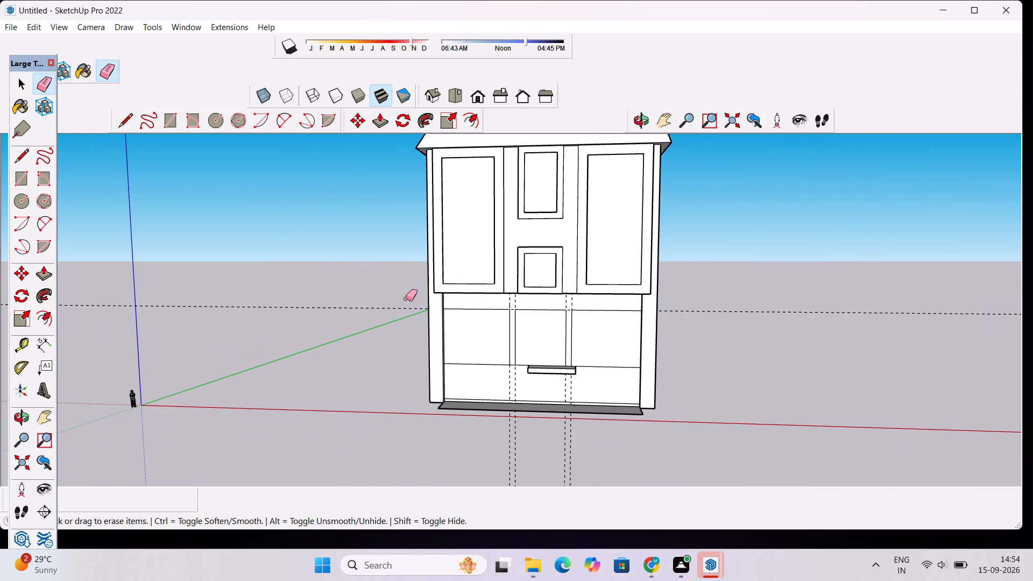
left_click_drag(394, 290, 397, 311)
left_click_drag(603, 445, 566, 450)
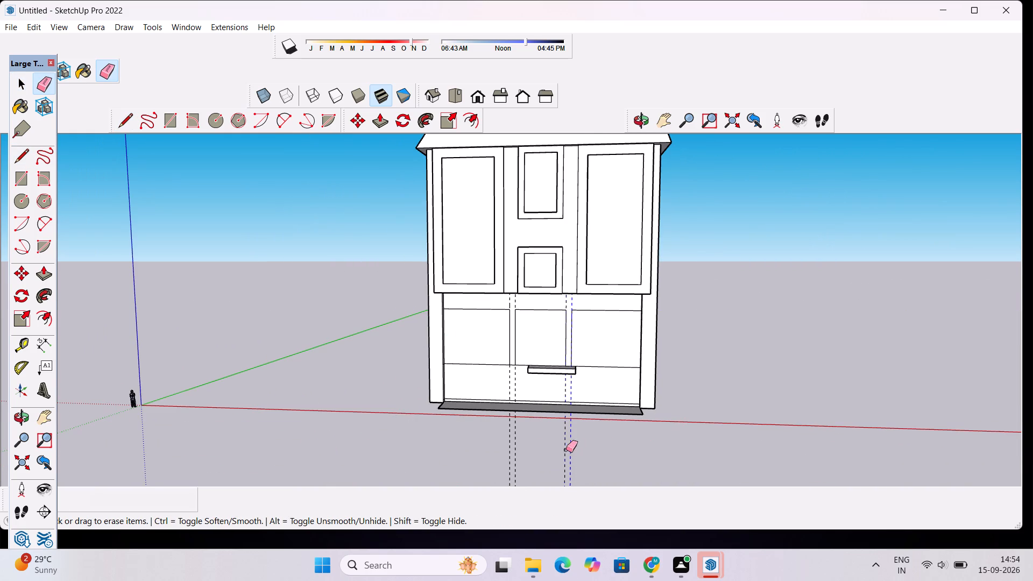
left_click_drag(566, 450, 504, 449)
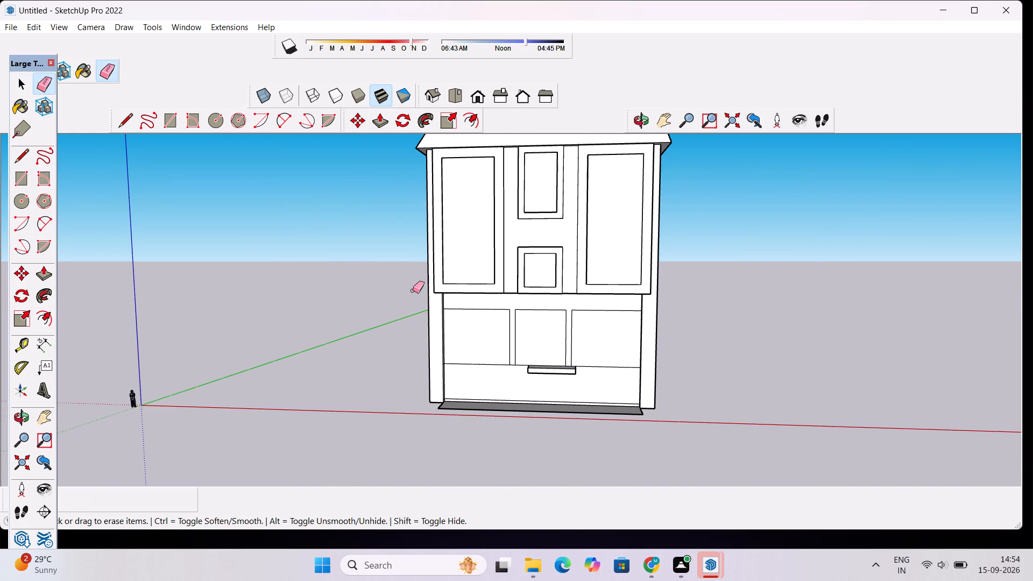
Examine the three outlined compartments in the recessed panel from different angles.
scroll(413, 290, "up", 5)
left_click(640, 126)
left_click_drag(534, 290, 588, 322)
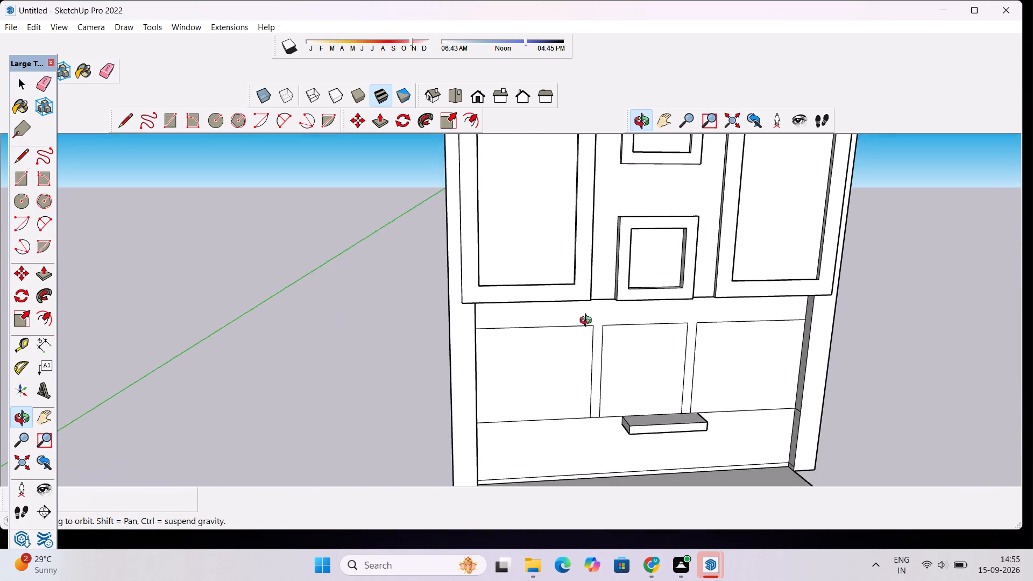
left_click_drag(588, 322, 651, 324)
scroll(650, 369, "up", 2)
left_click_drag(653, 391, 551, 350, "shift")
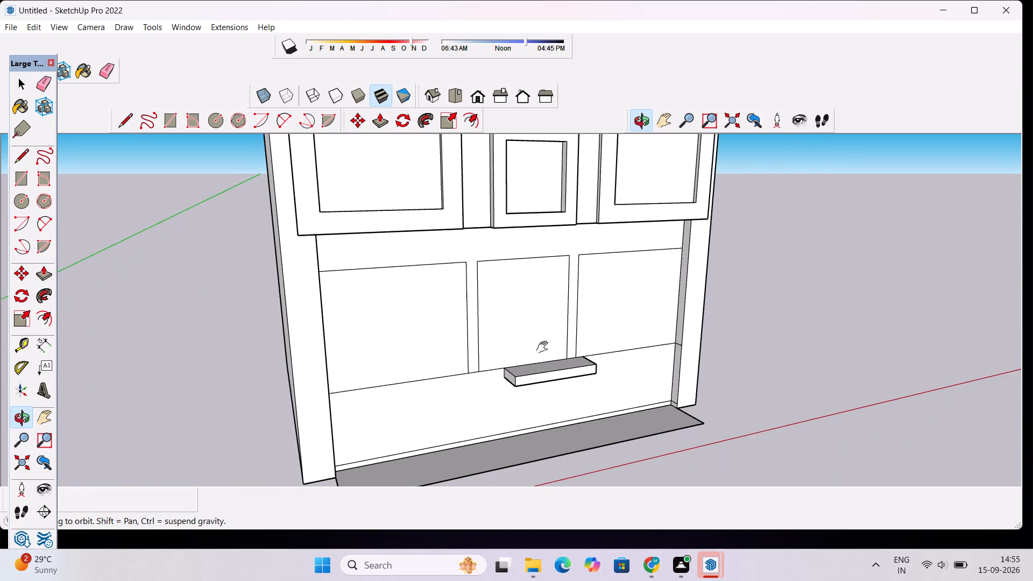
scroll(544, 348, "down", 4, "shift")
left_click_drag(576, 380, 506, 326)
scroll(495, 287, "up", 4)
left_click_drag(495, 287, 498, 329, "shift")
scroll(498, 330, "up", 3)
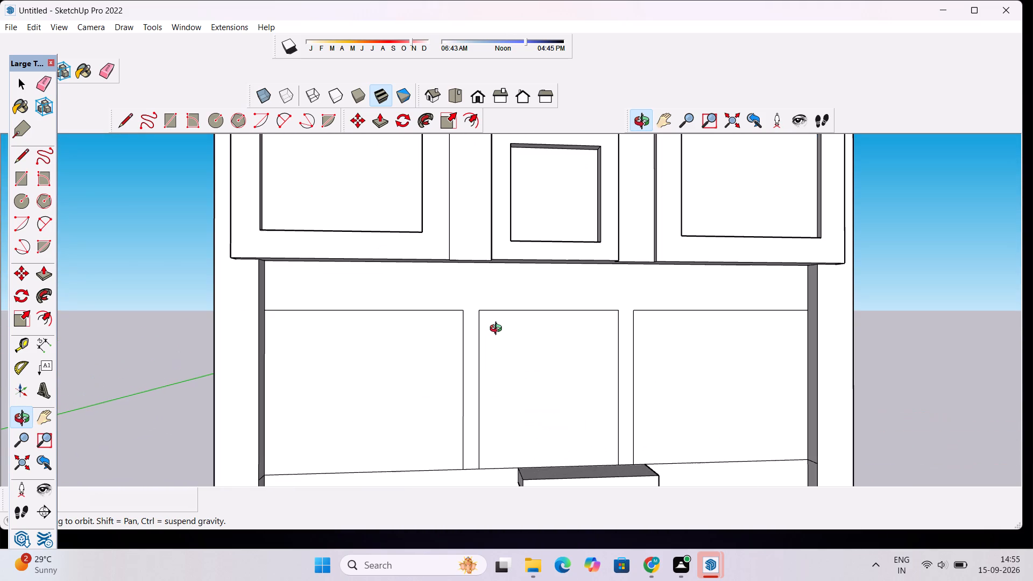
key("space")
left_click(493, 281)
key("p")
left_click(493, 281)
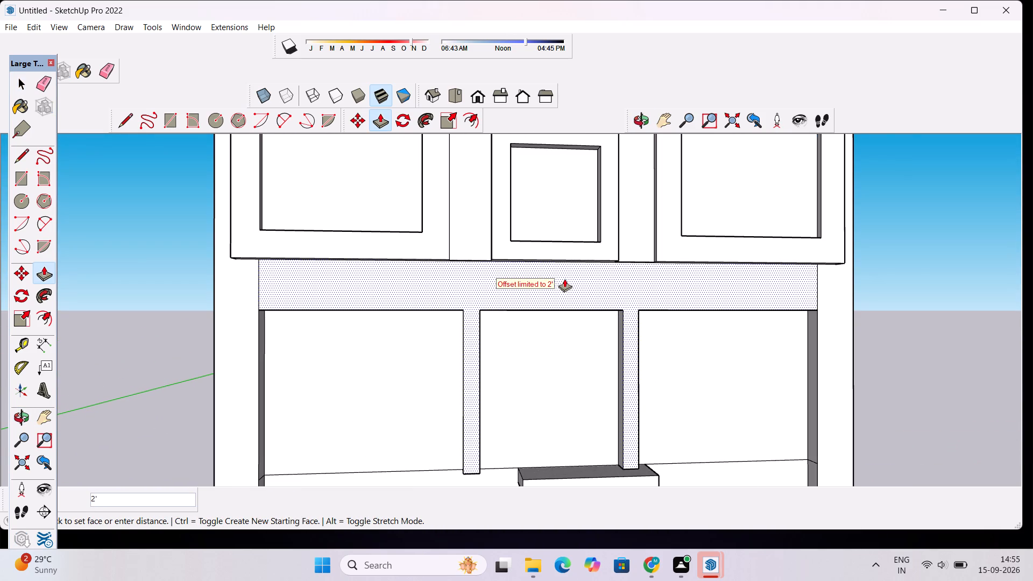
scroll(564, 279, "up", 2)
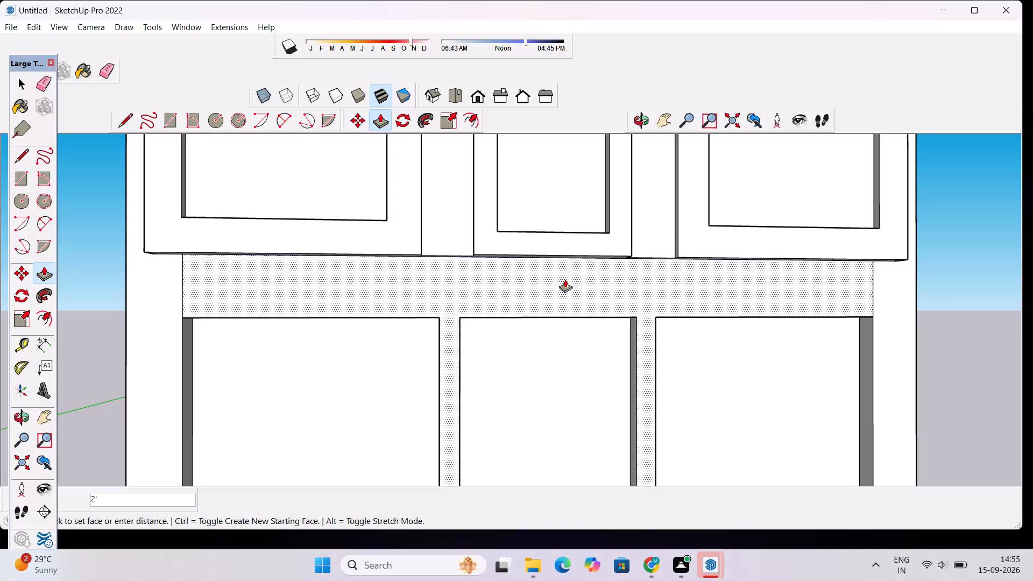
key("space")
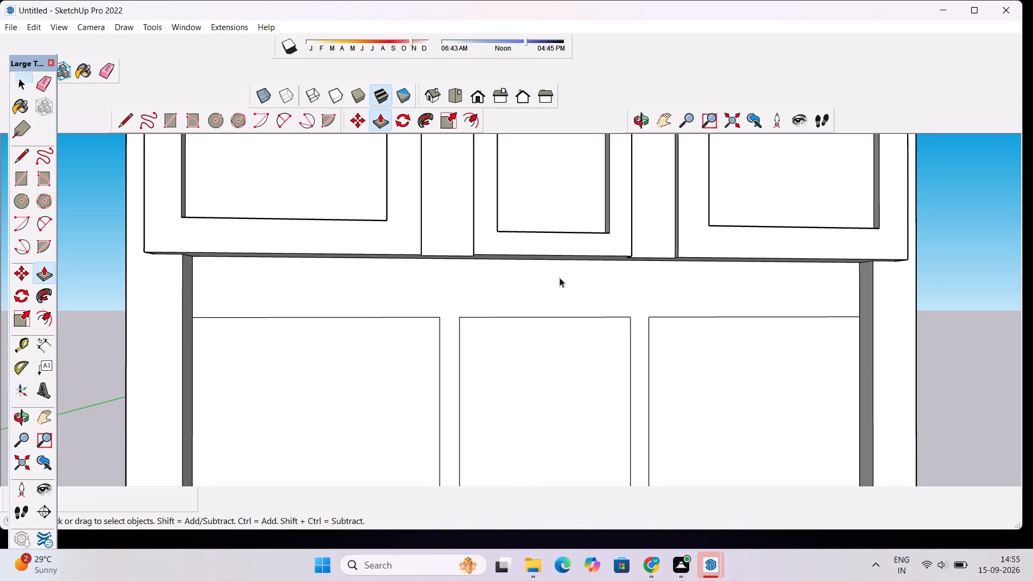
Push/Pull the frame face formed by the top rail and two dividers around the compartments outward by 1'.
left_click(561, 287)
key("p")
left_click(561, 287)
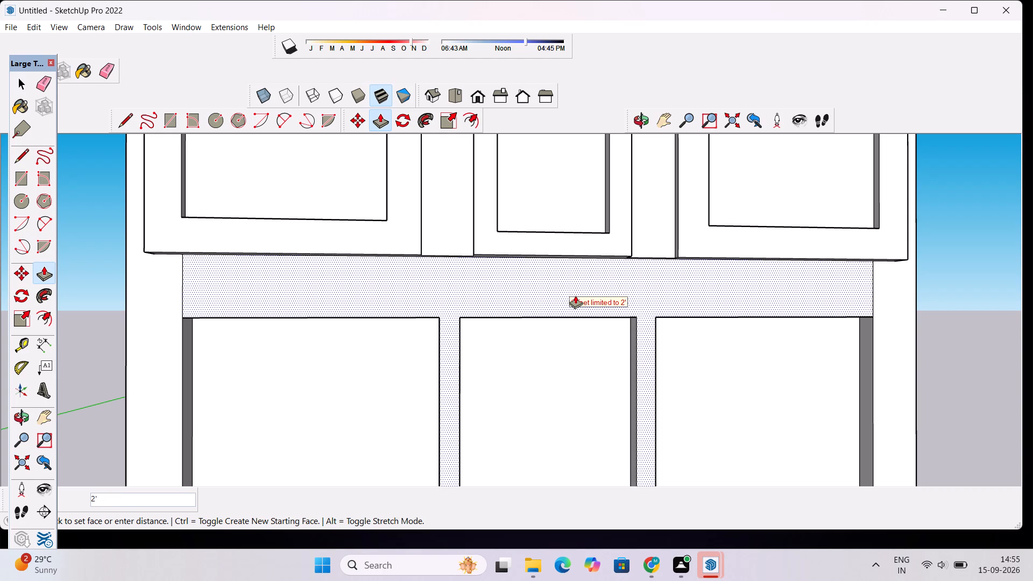
type("1'")
key("Return")
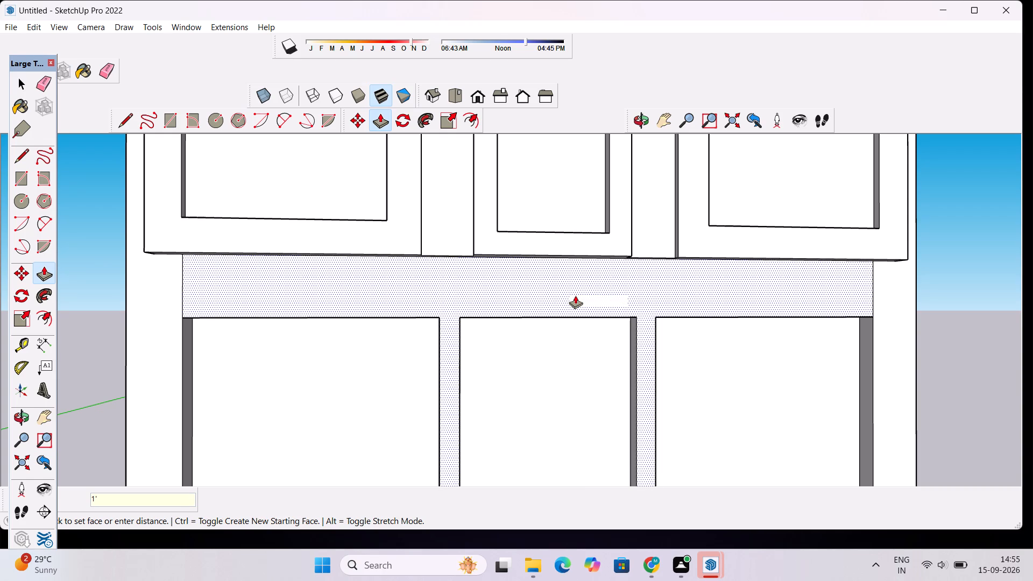
Examine the raised rail, the two dividers and the area around the small projecting block from several angles.
left_click(640, 125)
left_click_drag(588, 235, 584, 298)
scroll(586, 296, "down", 7)
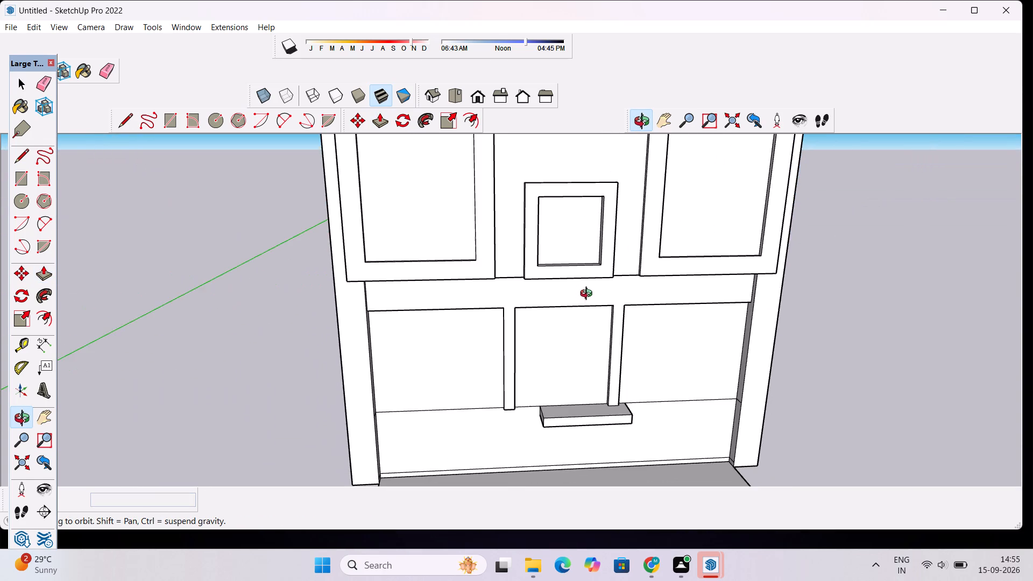
left_click_drag(629, 359, 398, 331)
scroll(397, 331, "up", 2)
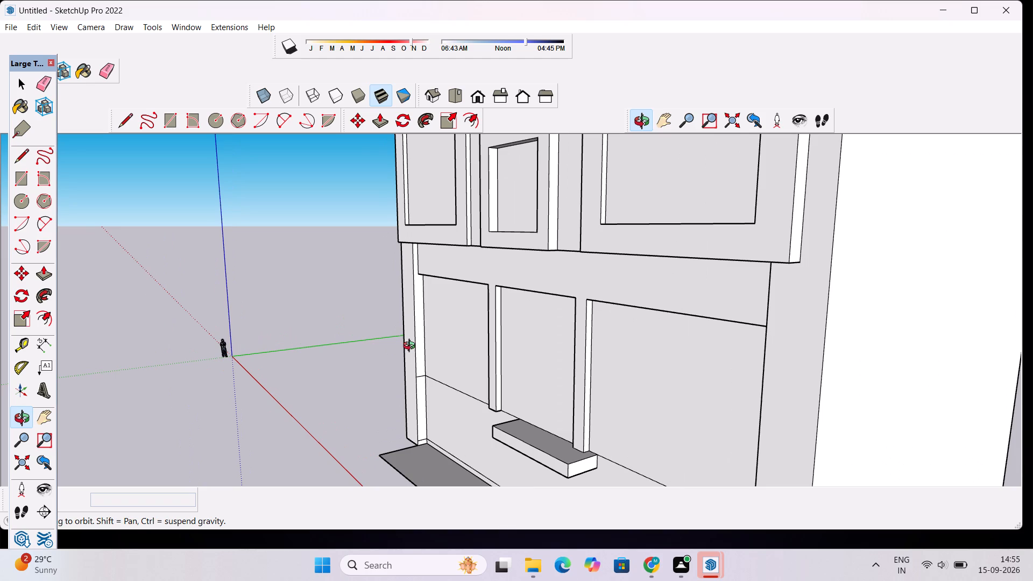
left_click_drag(412, 347, 561, 326)
scroll(508, 348, "down", 1)
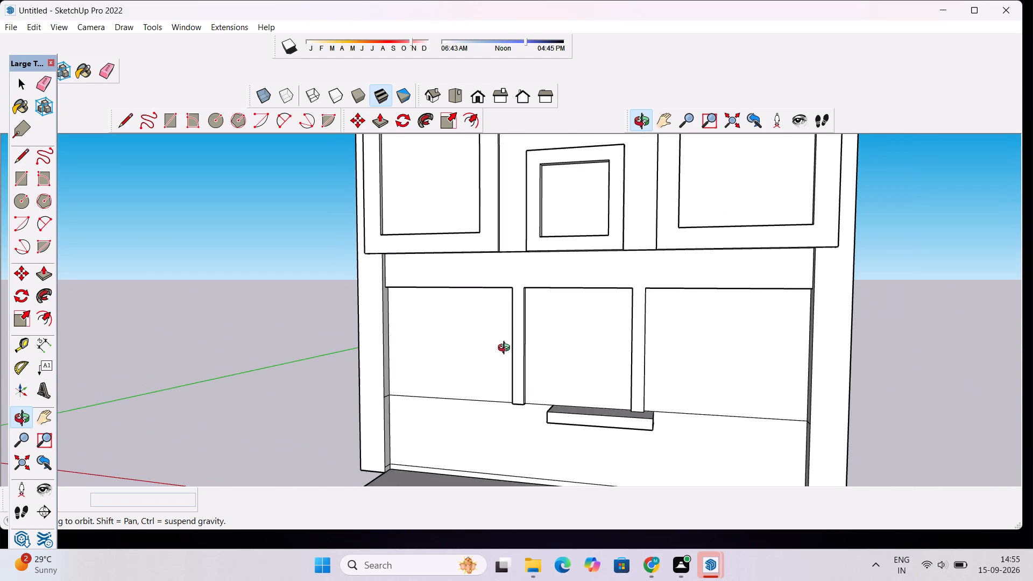
scroll(501, 355, "down", 3)
scroll(482, 364, "up", 3)
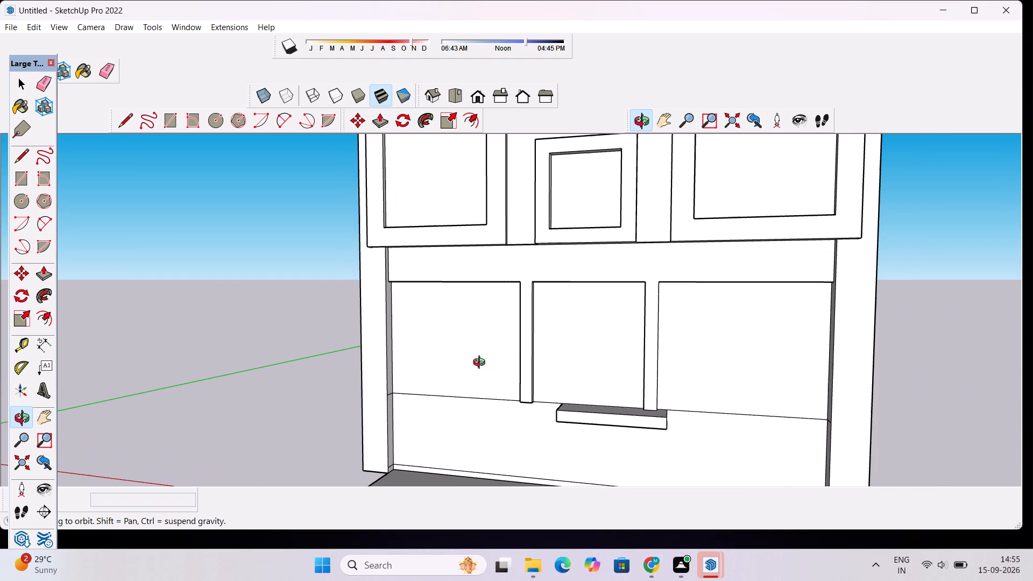
scroll(482, 364, "up", 1)
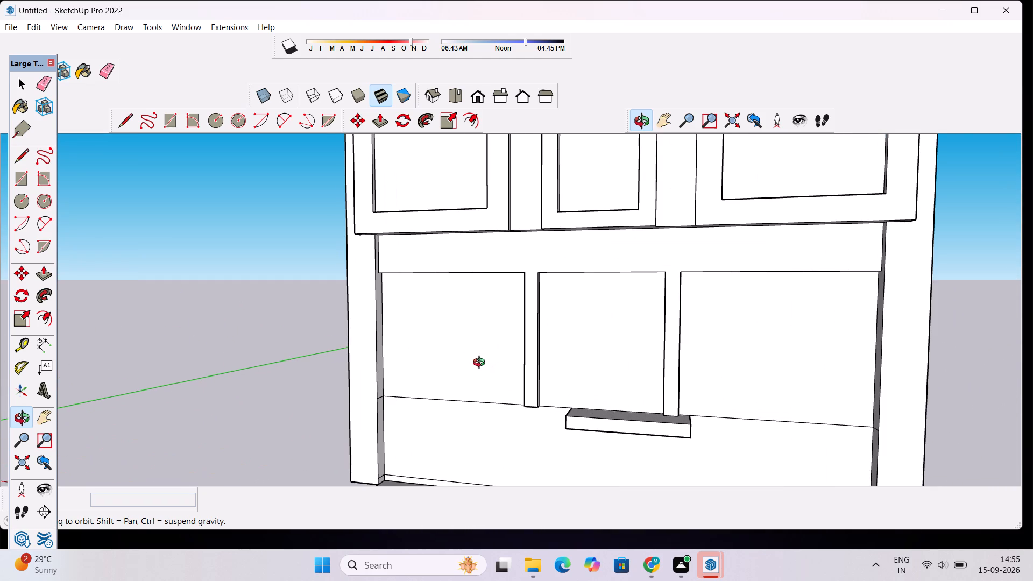
scroll(482, 364, "down", 3)
scroll(468, 365, "up", 4)
left_click_drag(414, 383, 474, 492)
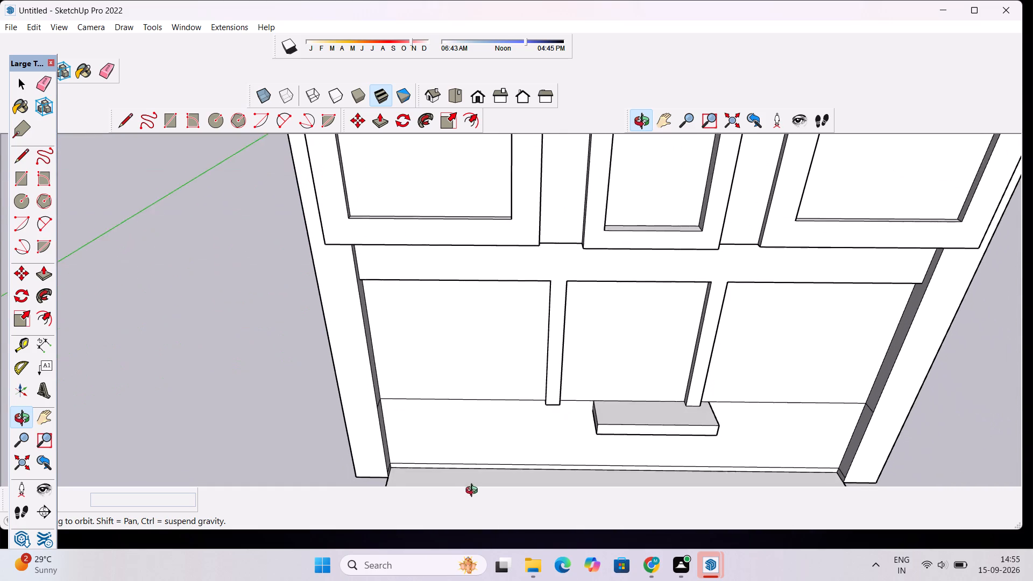
left_click_drag(474, 492, 484, 509)
scroll(397, 424, "down", 2)
left_click_drag(392, 430, 459, 387)
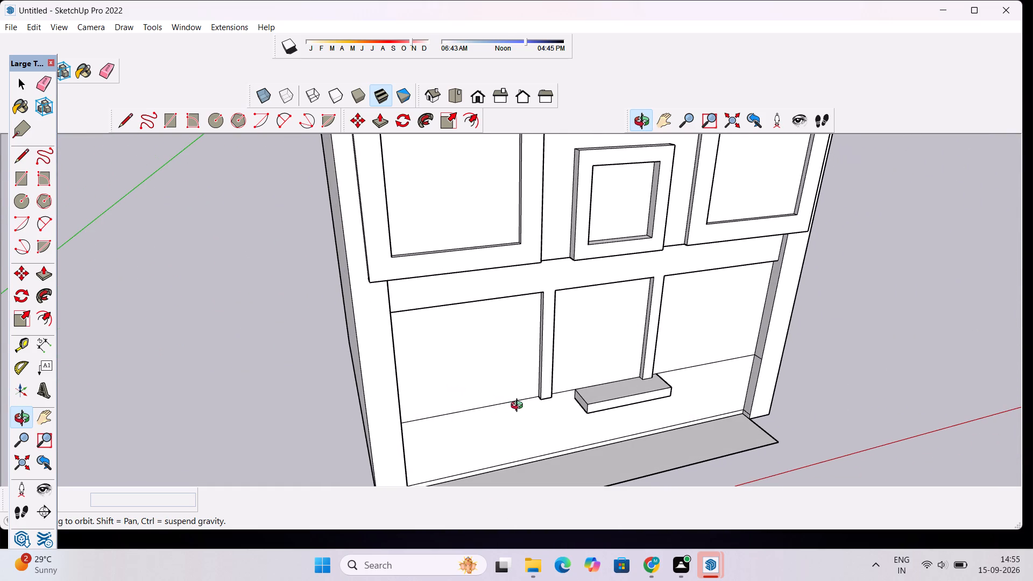
left_click_drag(569, 414, 398, 383, "shift")
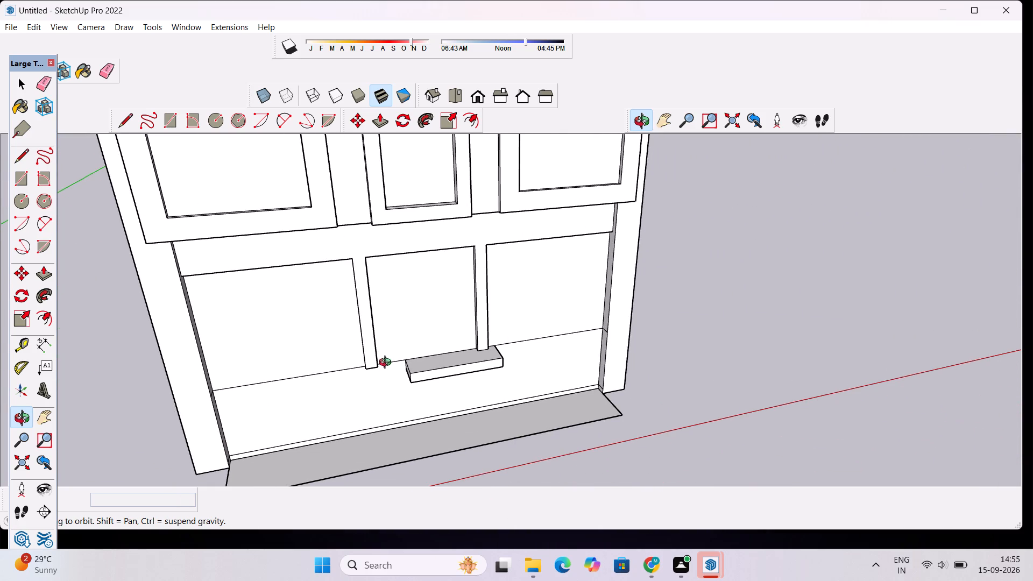
left_click_drag(419, 389, 383, 400)
Erase the small projecting block below the dividers, including its leftover edges, from the recessed panel.
scroll(392, 376, "up", 4)
key("e")
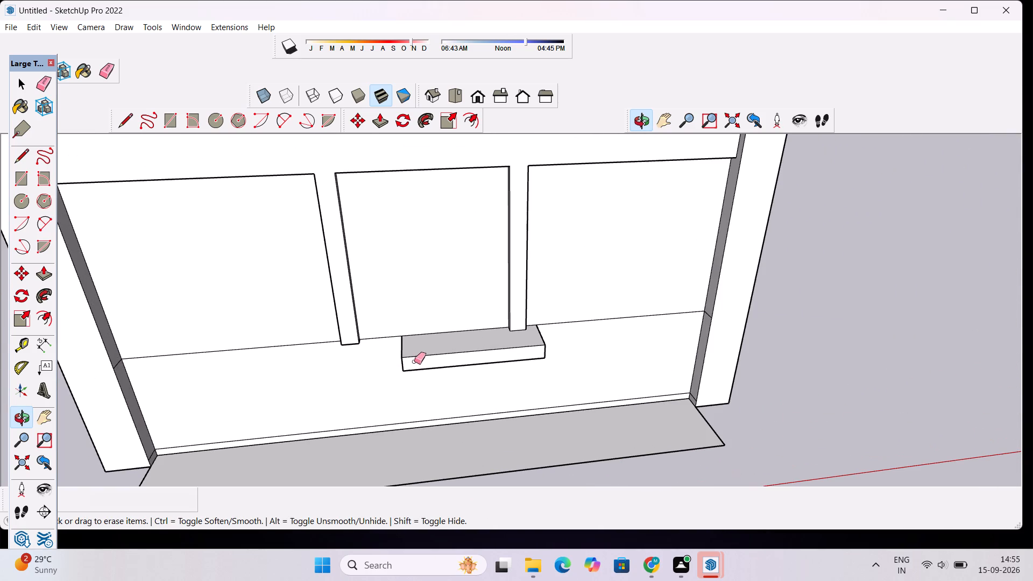
left_click_drag(423, 350, 430, 370)
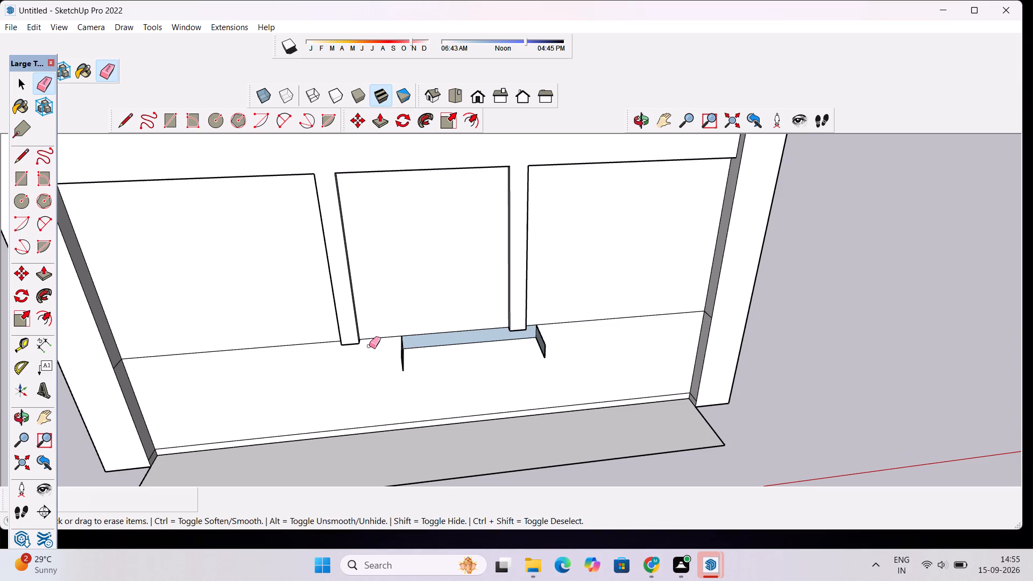
left_click_drag(369, 345, 411, 357)
scroll(417, 353, "up", 4)
left_click_drag(437, 329, 439, 343)
left_click(398, 337)
left_click_drag(395, 354, 395, 369)
left_click_drag(622, 334, 603, 338)
scroll(588, 322, "up", 4)
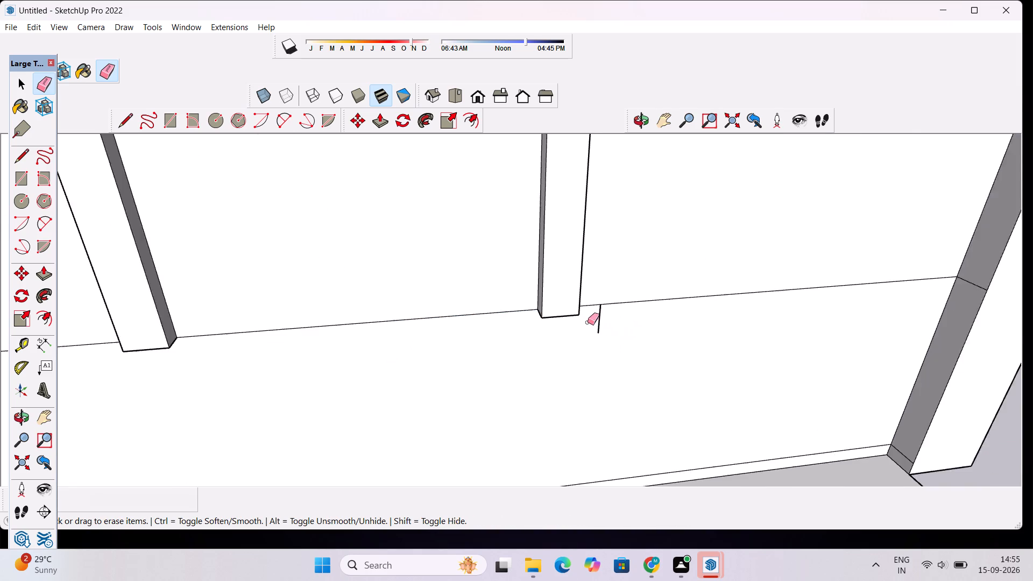
scroll(588, 322, "up", 1)
left_click_drag(590, 317, 599, 317)
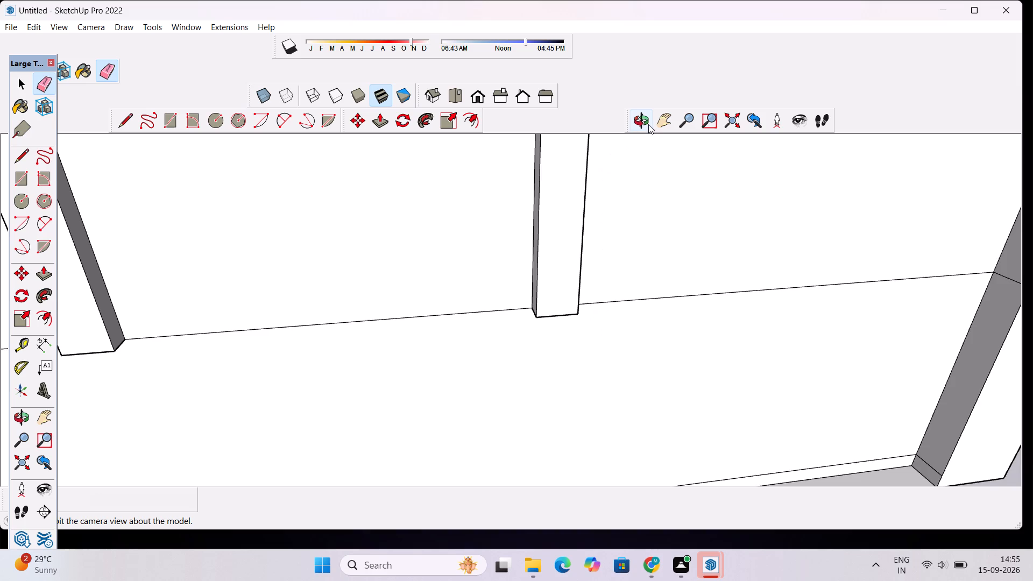
Trace the four edges of the right divider's bottom end face with the Line tool.
left_click(647, 123)
left_click_drag(634, 301, 615, 141)
scroll(551, 268, "up", 2)
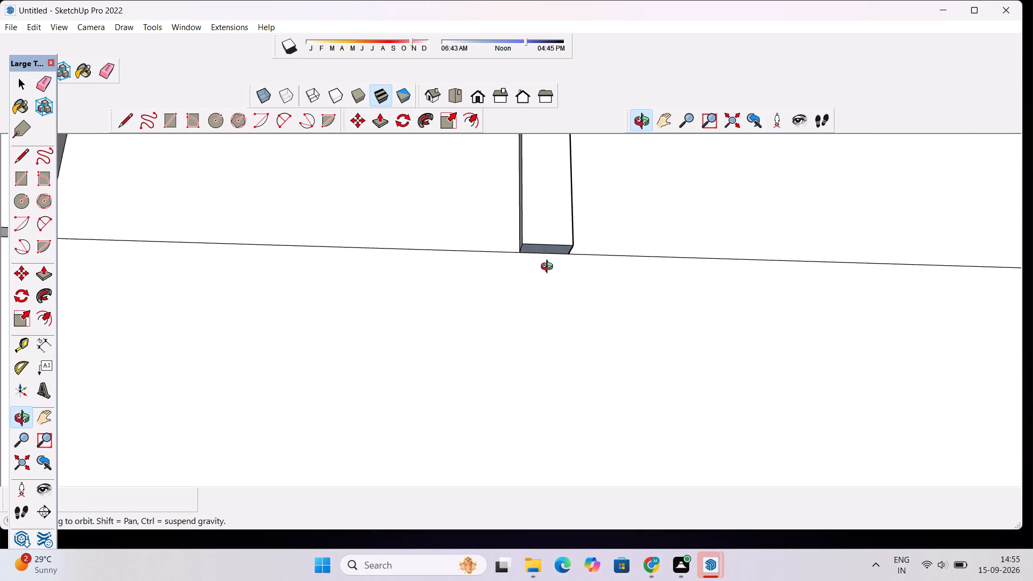
left_click_drag(548, 257, 548, 196)
scroll(546, 249, "up", 5)
left_click_drag(544, 273, 567, 174)
key("l")
scroll(516, 329, "up", 3)
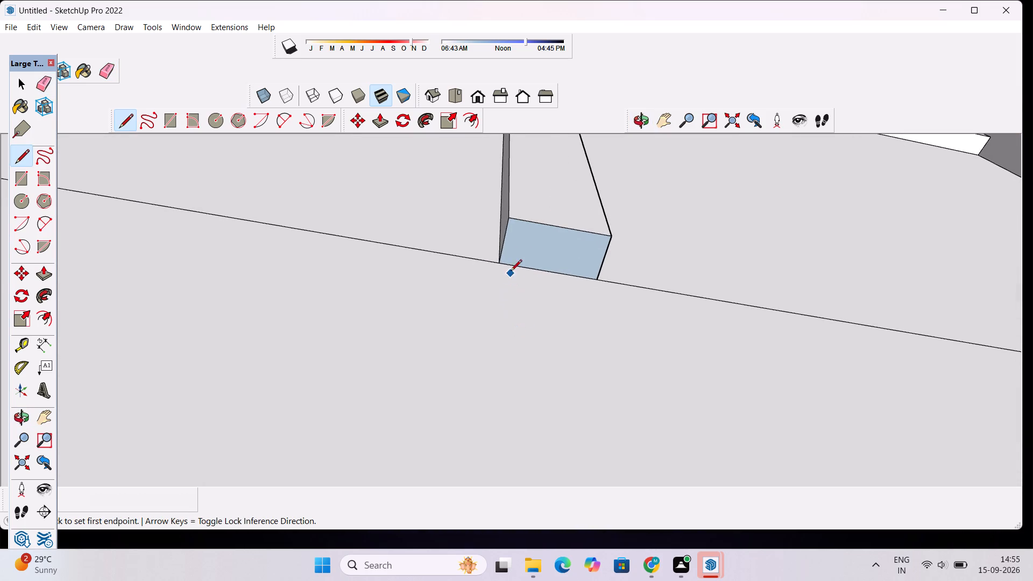
left_click(496, 263)
left_click(507, 220)
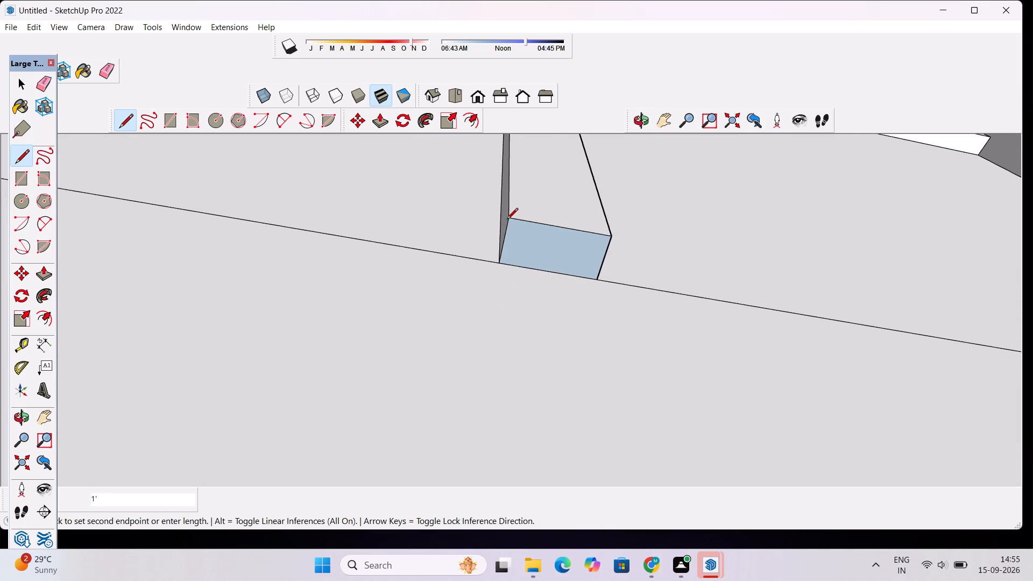
left_click(609, 238)
left_click(597, 280)
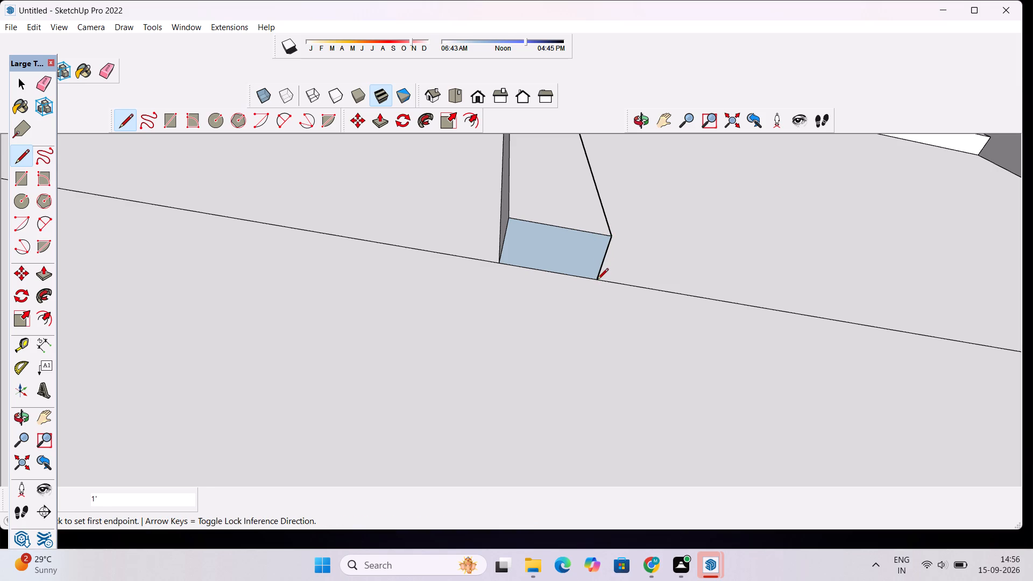
left_click(594, 280)
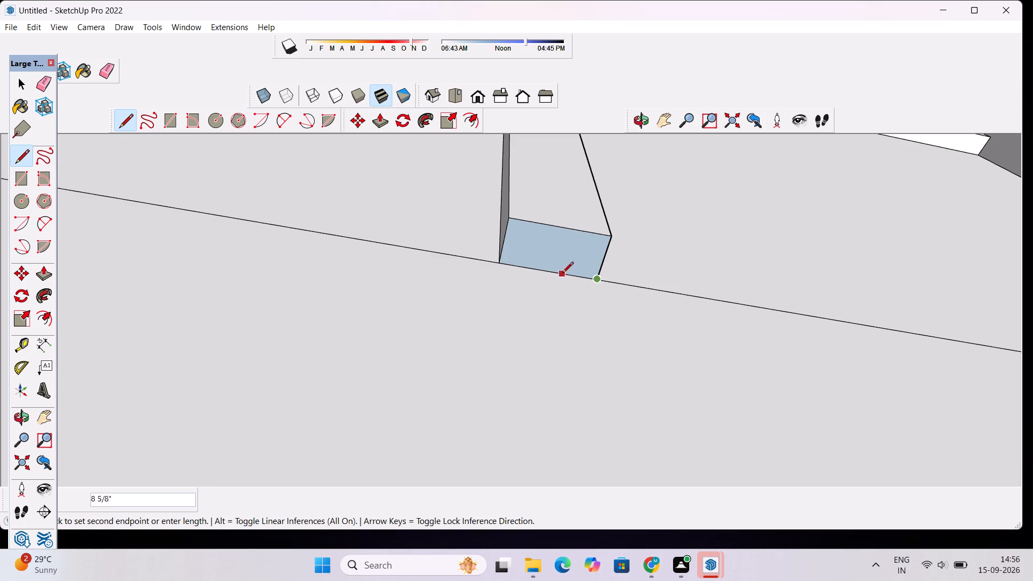
left_click(497, 263)
Push/Pull the right divider's bottom end face by 0.05".
key("space")
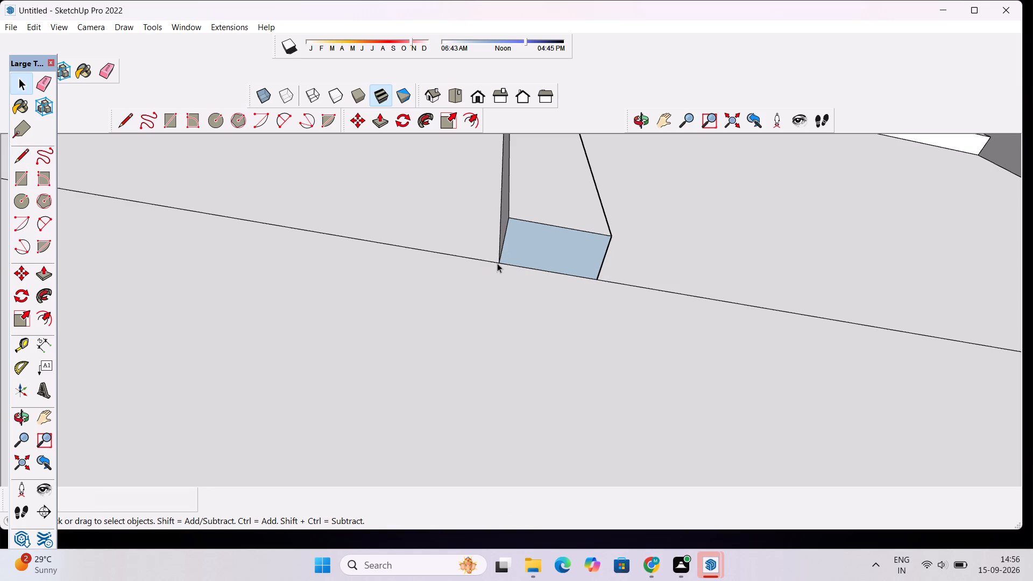
type("p")
left_click(524, 252)
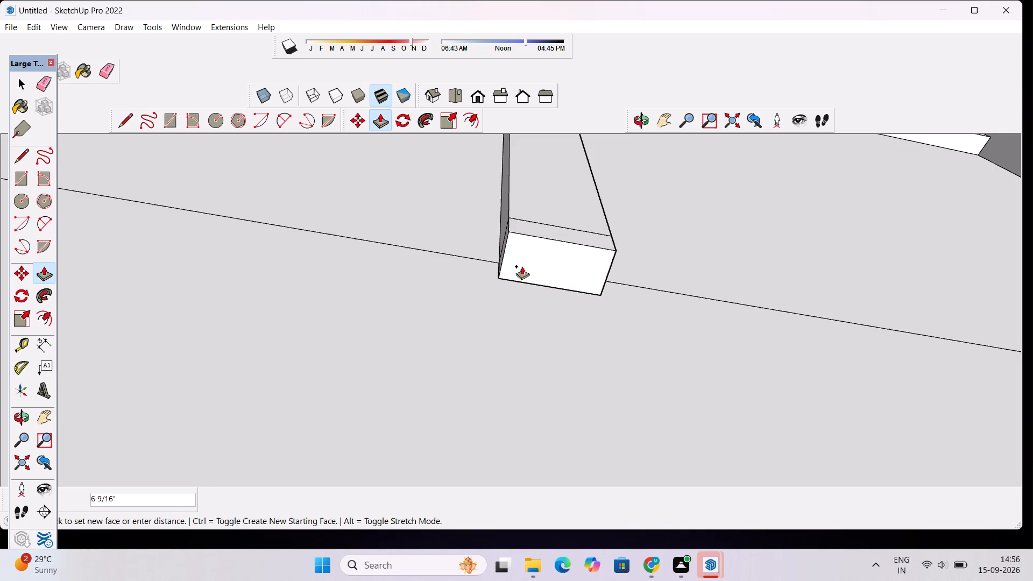
type("0.05\"")
key("Return")
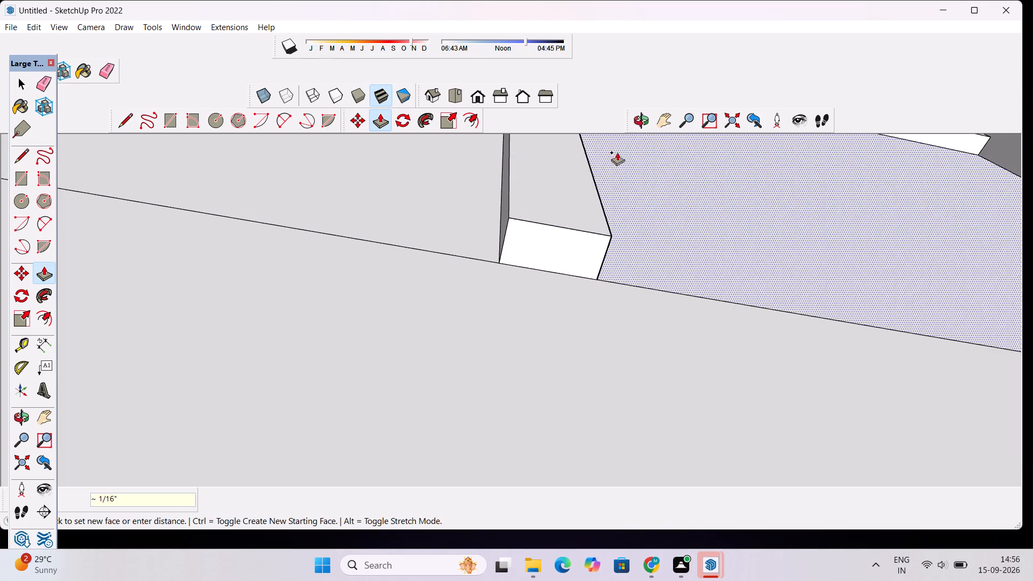
Examine the two dividers, the horizontal line beneath them and the recess's side faces from several angles.
left_click(642, 126)
left_click_drag(631, 178, 585, 318)
scroll(562, 299, "down", 18)
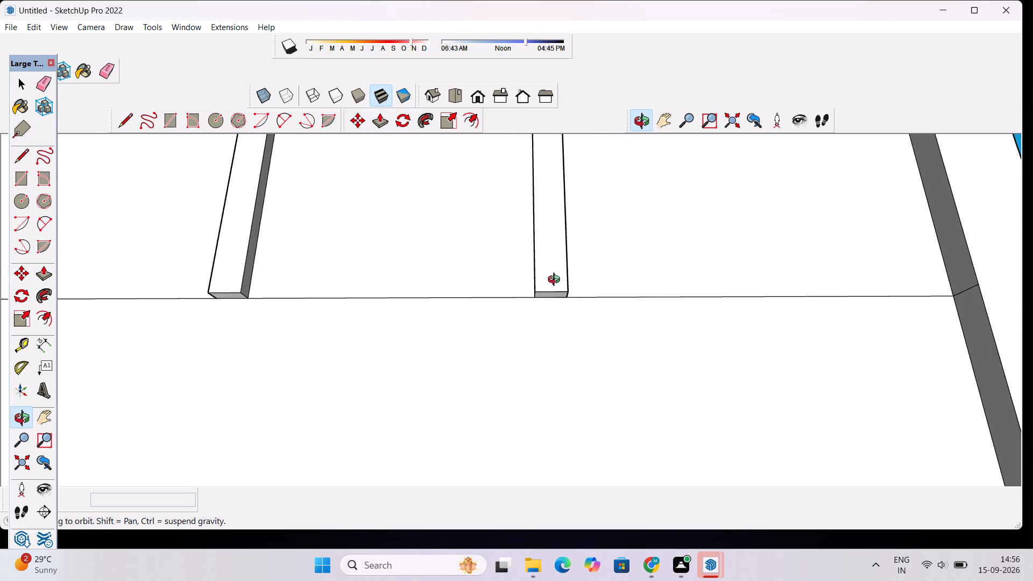
scroll(556, 281, "down", 3)
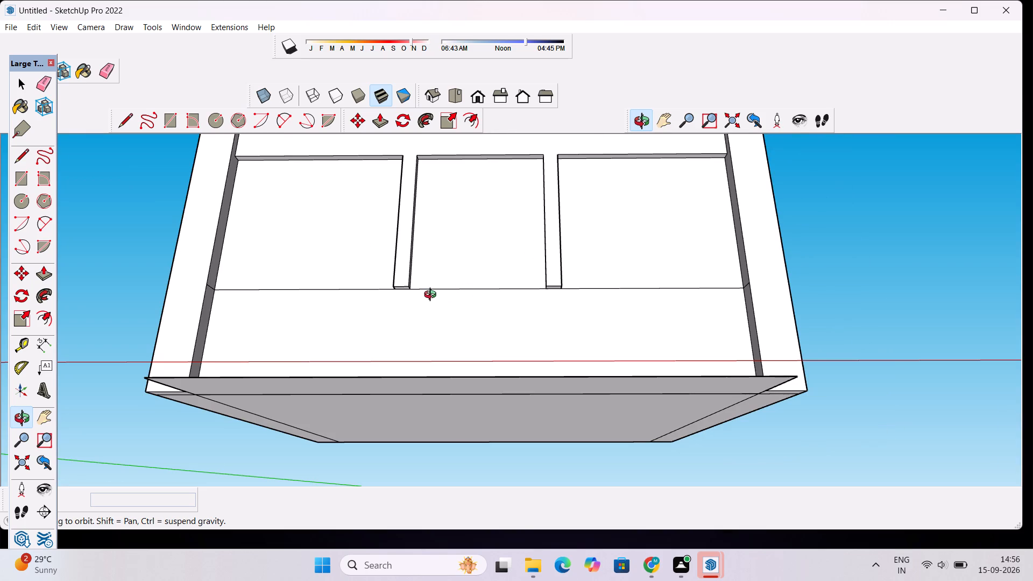
scroll(433, 296, "up", 2)
left_click_drag(430, 294, 397, 407)
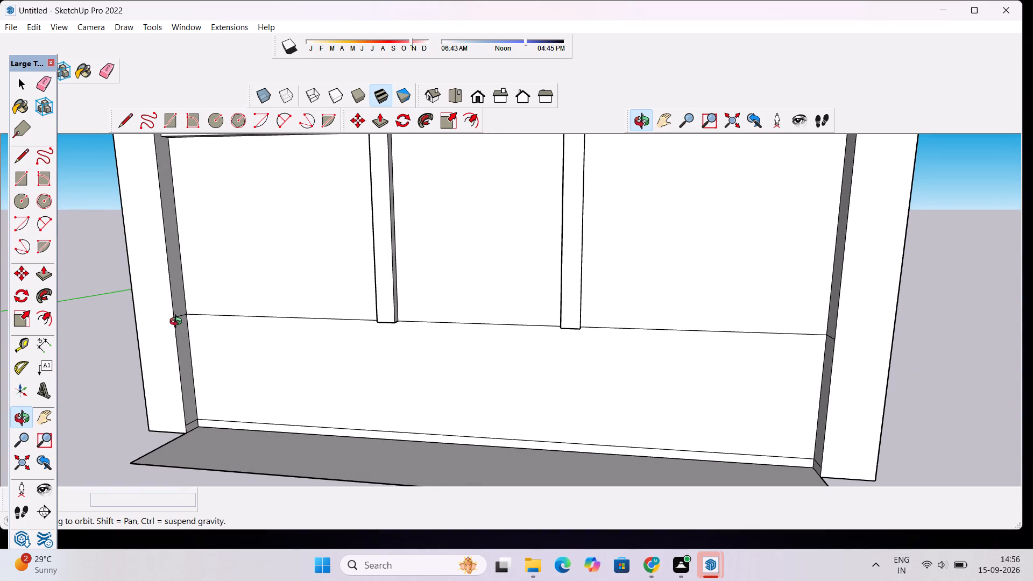
scroll(182, 318, "up", 1)
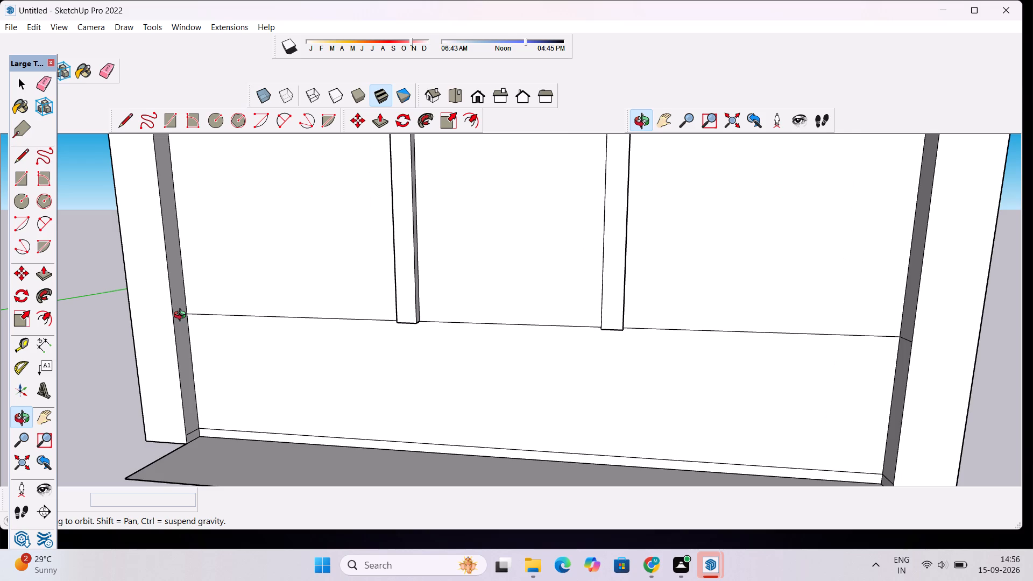
scroll(192, 316, "up", 1)
scroll(204, 281, "down", 6)
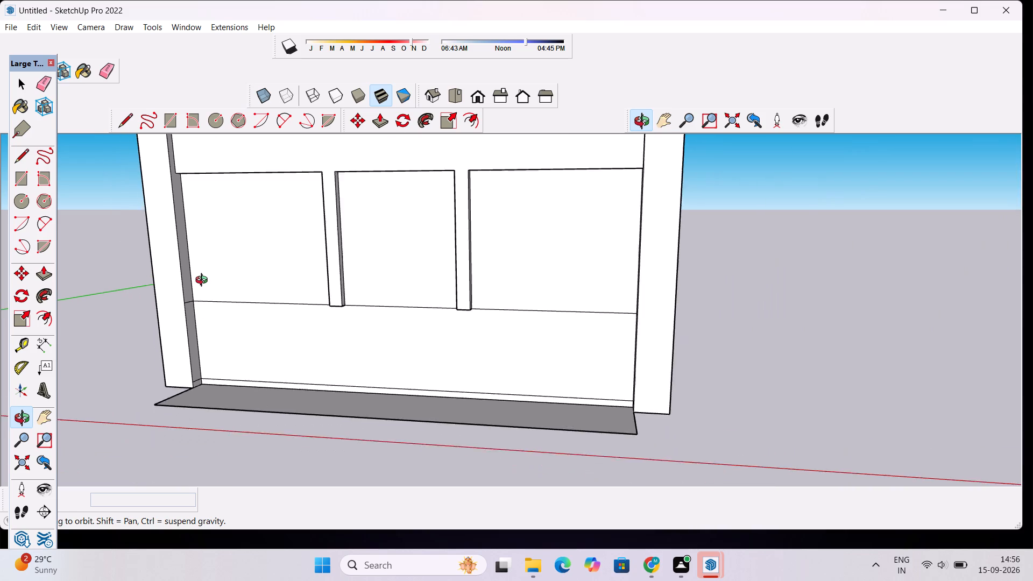
scroll(204, 281, "down", 3)
scroll(202, 285, "up", 2)
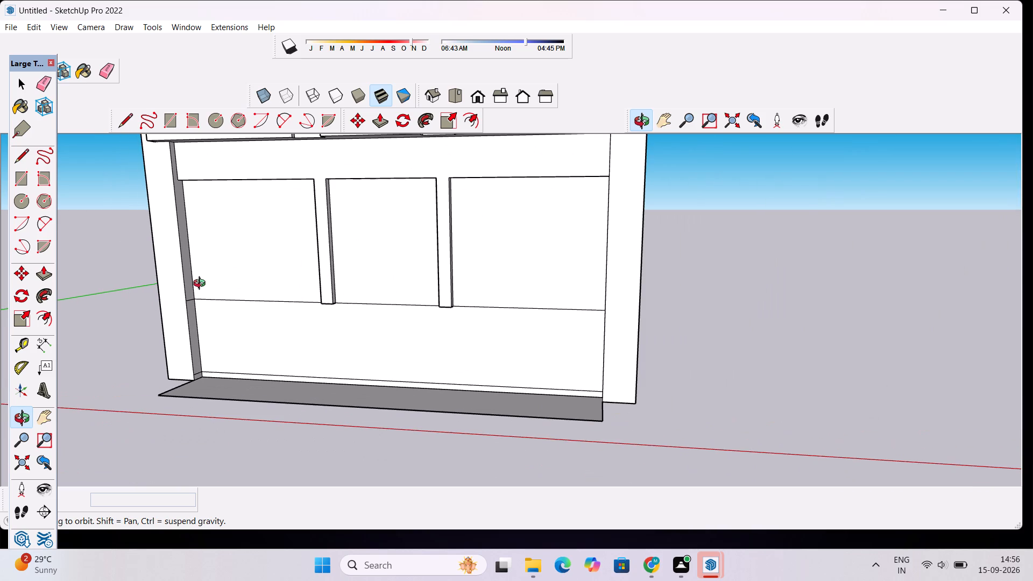
scroll(202, 284, "down", 2)
left_click_drag(202, 284, 256, 287)
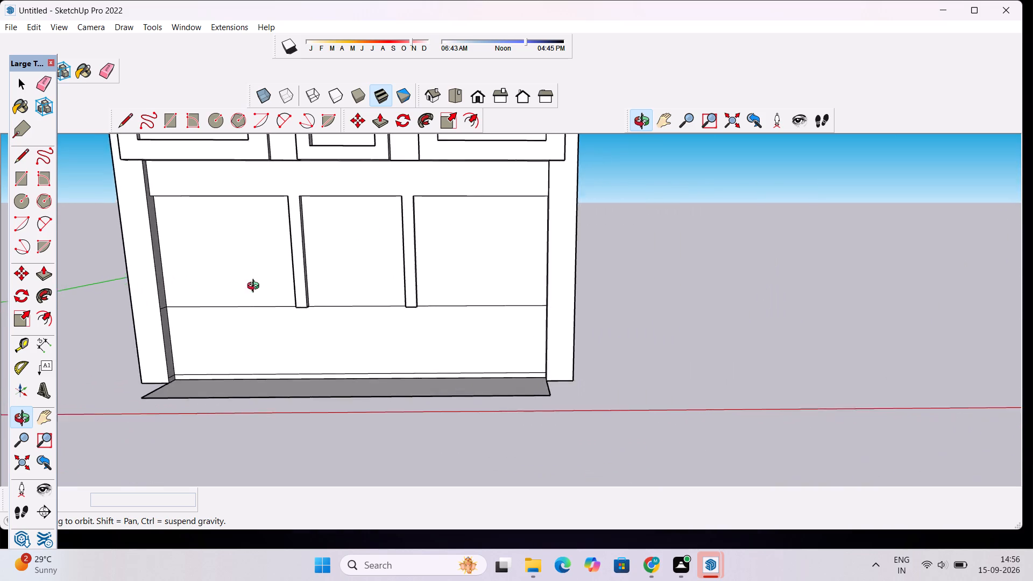
left_click_drag(256, 287, 369, 278)
scroll(384, 272, "down", 1)
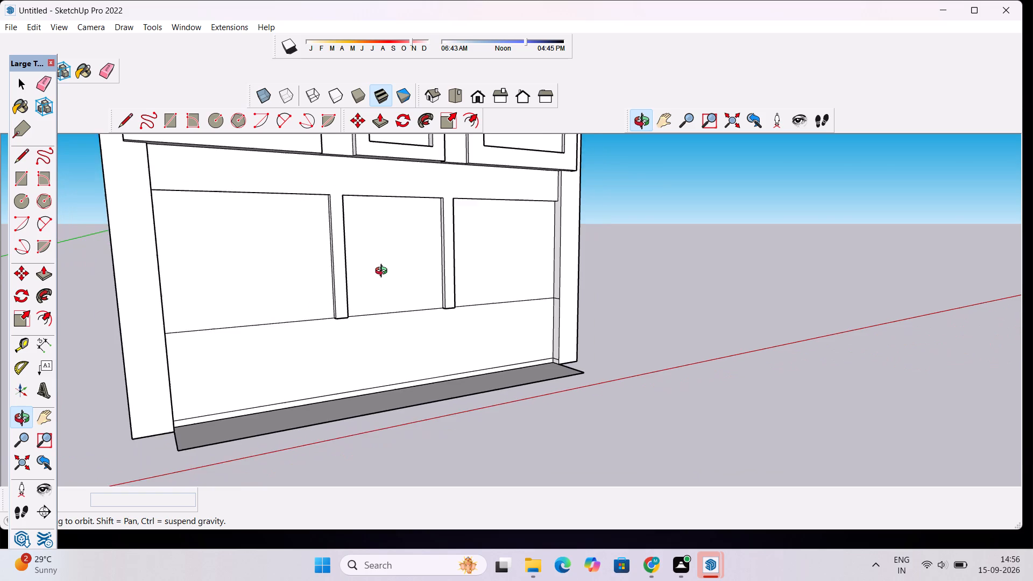
scroll(384, 272, "down", 2)
scroll(384, 272, "up", 2)
left_click_drag(420, 271, 339, 275)
scroll(286, 271, "up", 5)
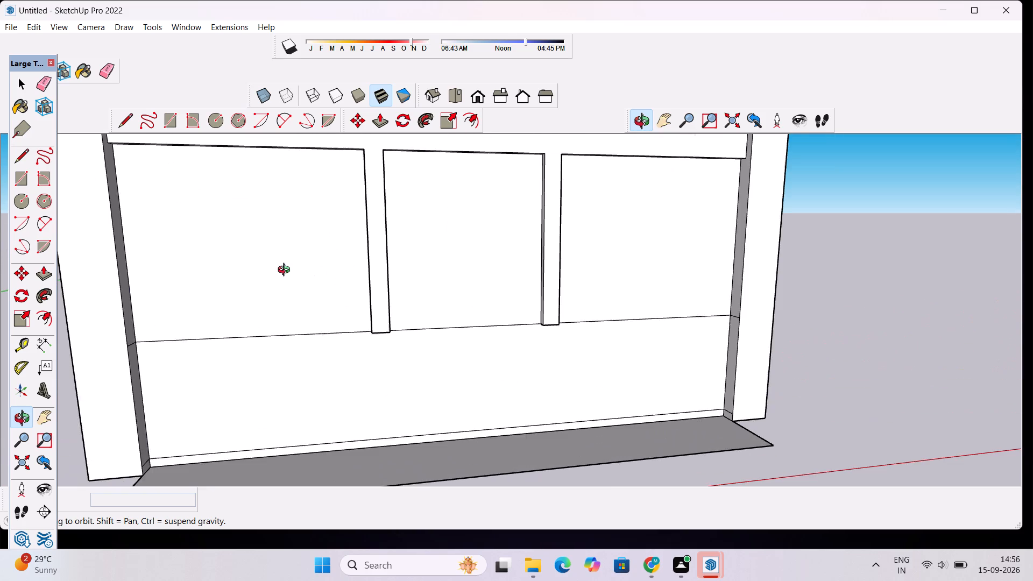
left_click_drag(410, 321, 265, 318)
scroll(265, 318, "down", 3)
left_click_drag(265, 318, 329, 385, "shift")
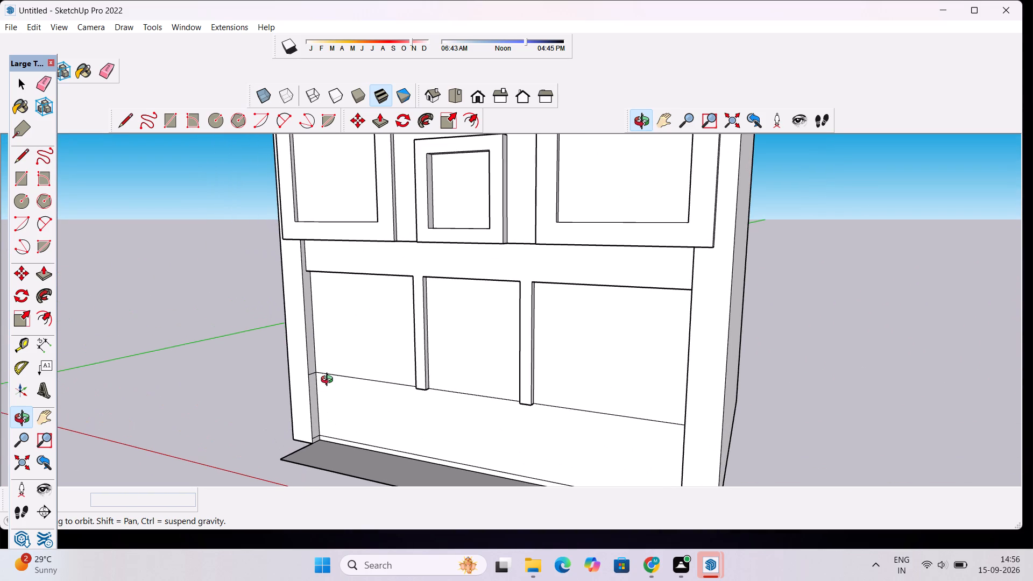
left_click_drag(312, 380, 341, 404)
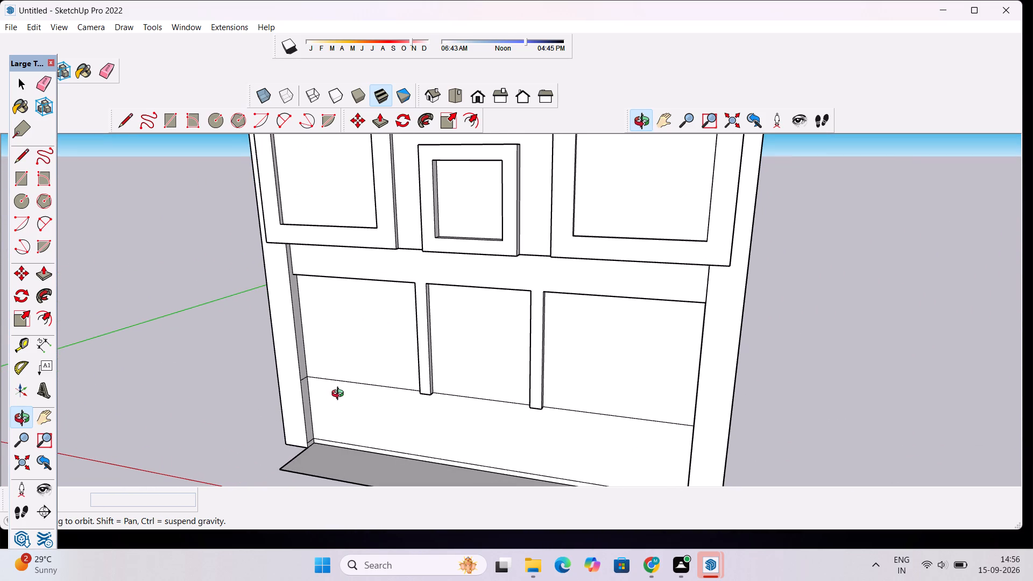
Outline a 6" high strip on the recess's left inner side face, directly below the existing line, with a 2' lower edge.
scroll(340, 391, "up", 2)
key("l")
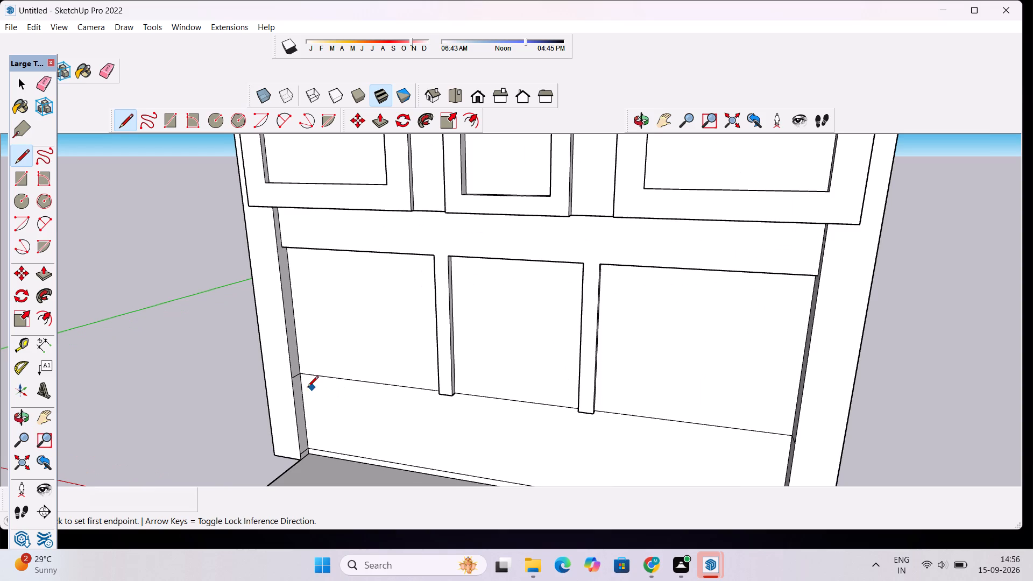
scroll(301, 385, "up", 4)
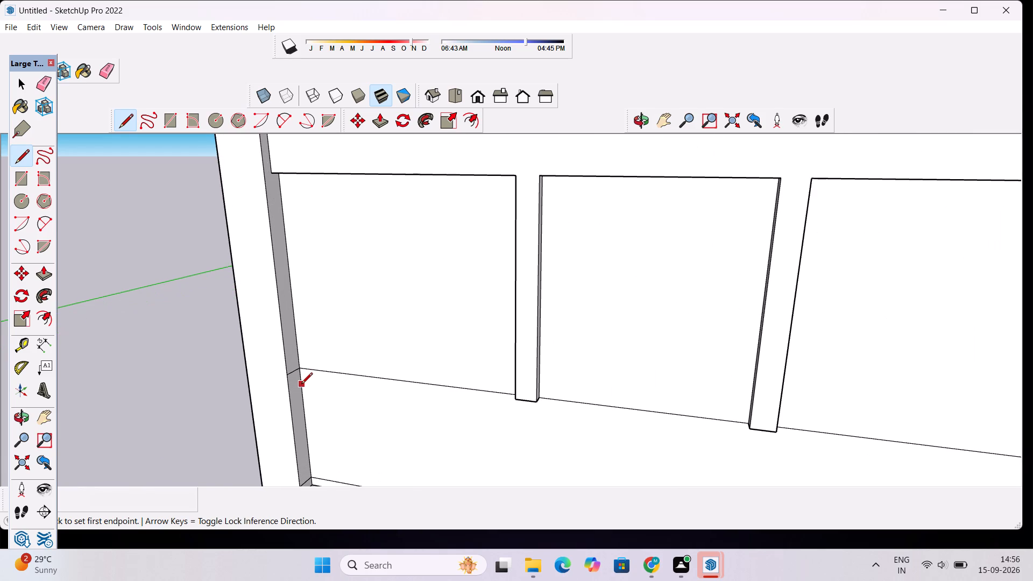
scroll(287, 376, "up", 5)
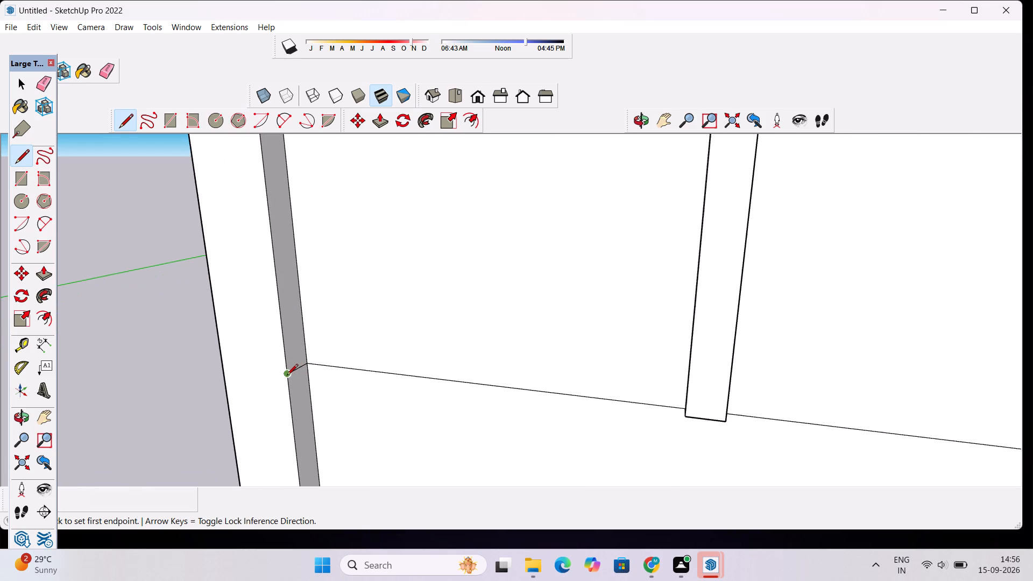
left_click(287, 376)
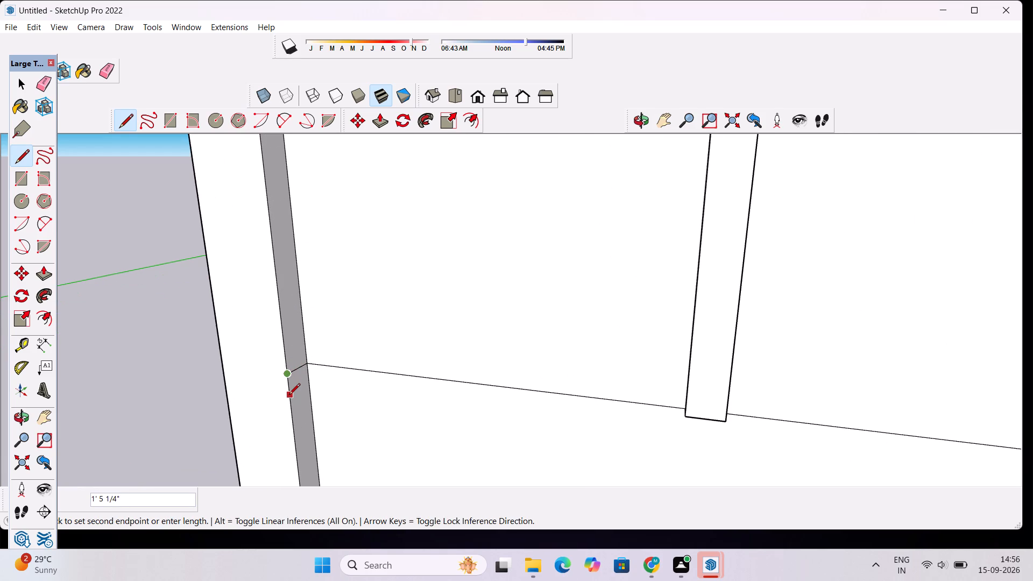
type("6\"")
key("Return")
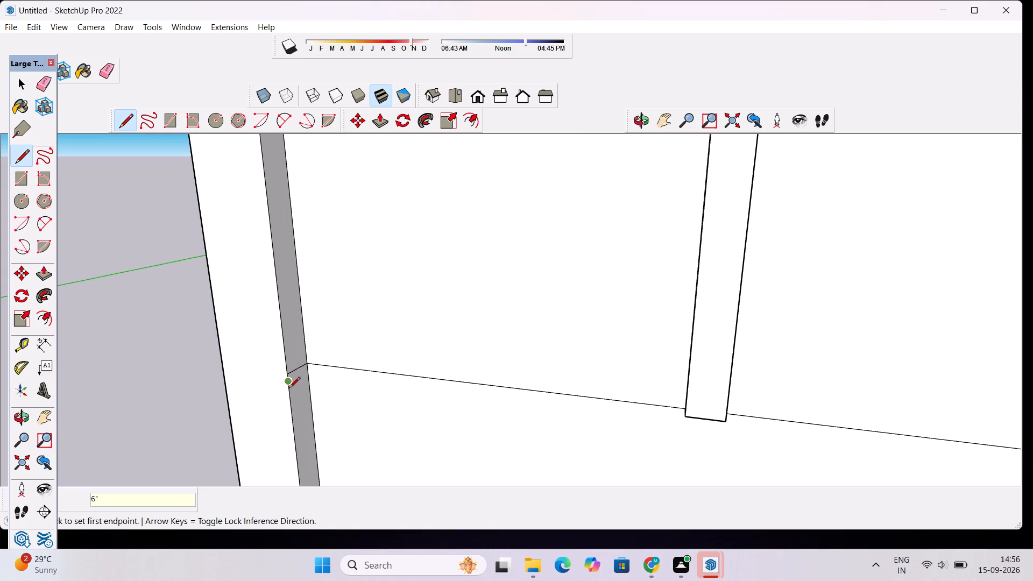
left_click(289, 384)
scroll(289, 384, "up", 4)
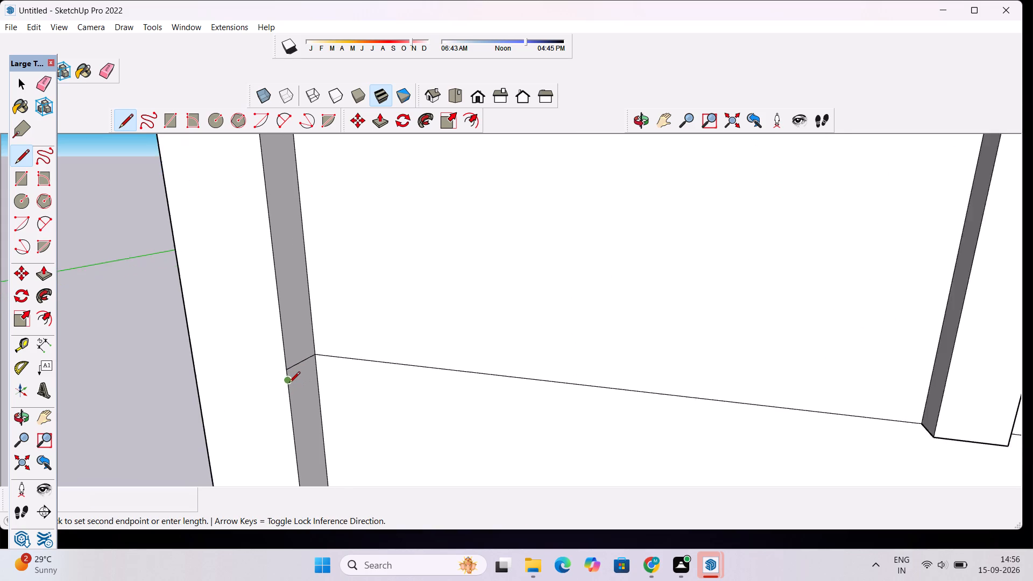
scroll(289, 384, "up", 5)
scroll(328, 362, "up", 3)
left_click(333, 353)
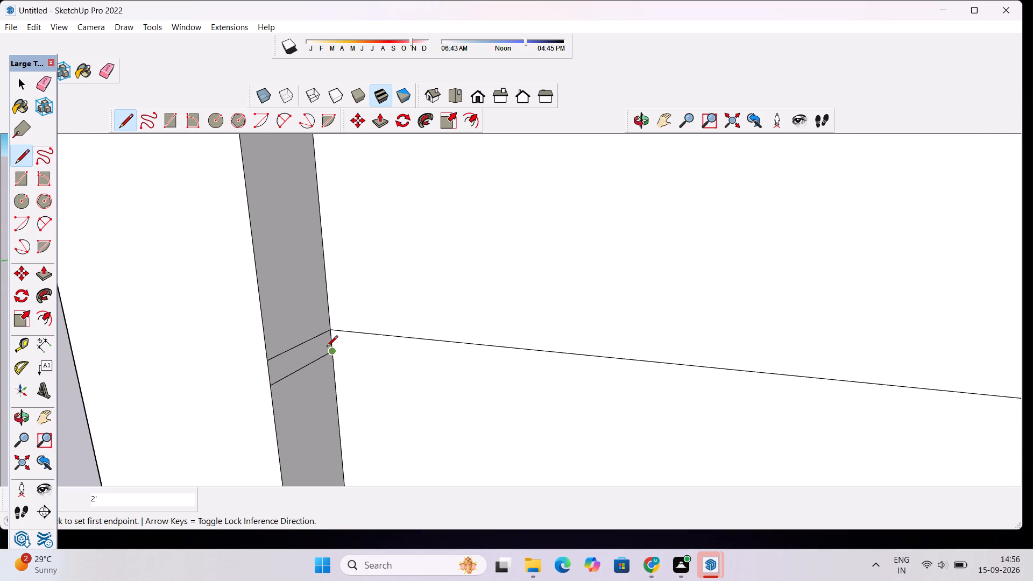
Push/Pull the strip on the recess's left inner side face 70' across to the opposite inner side face, forming the bottom rail.
key("space")
key("p")
scroll(314, 331, "down", 2)
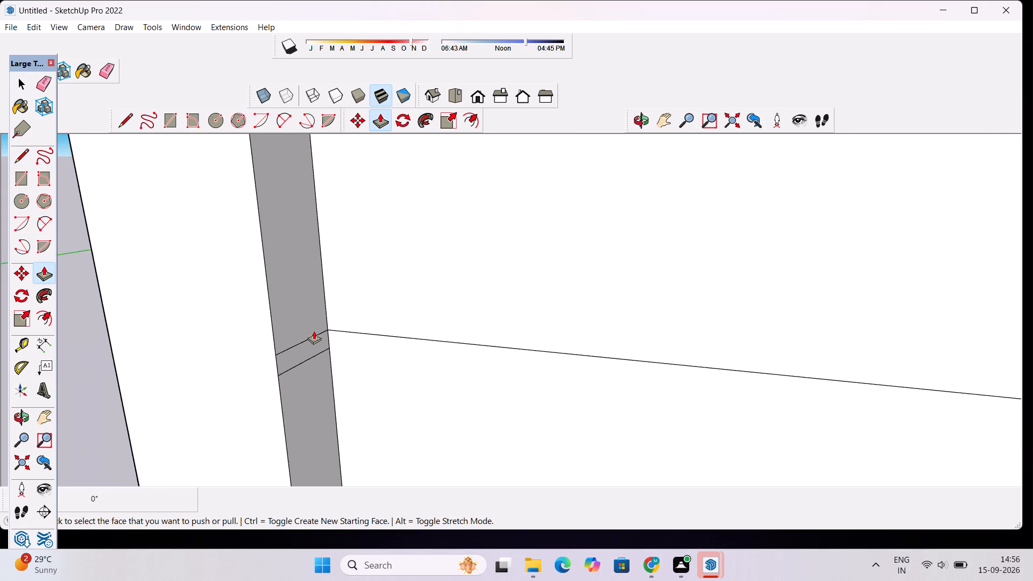
scroll(314, 331, "down", 2)
left_click(312, 341)
scroll(329, 346, "down", 18)
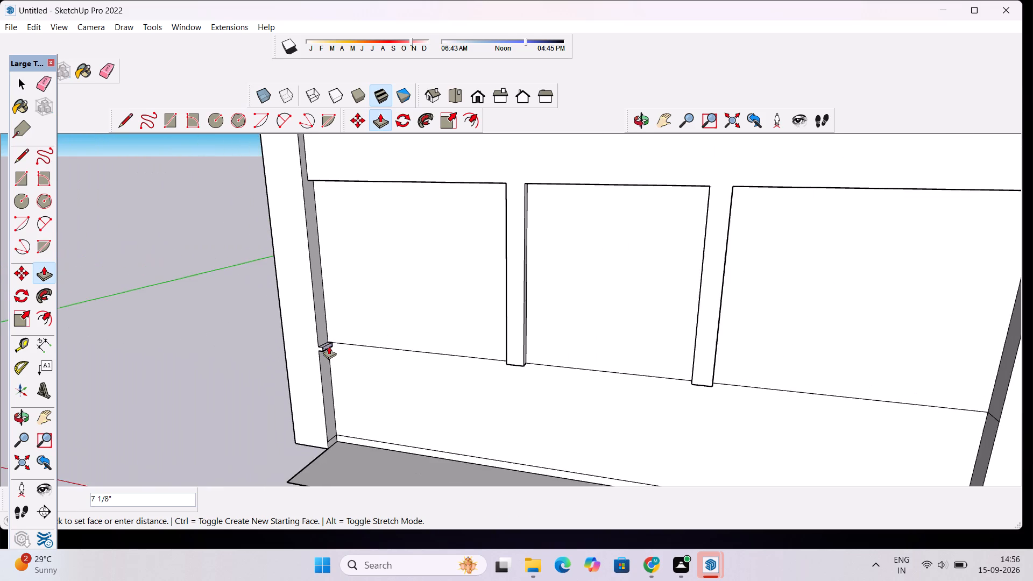
scroll(730, 377, "up", 2)
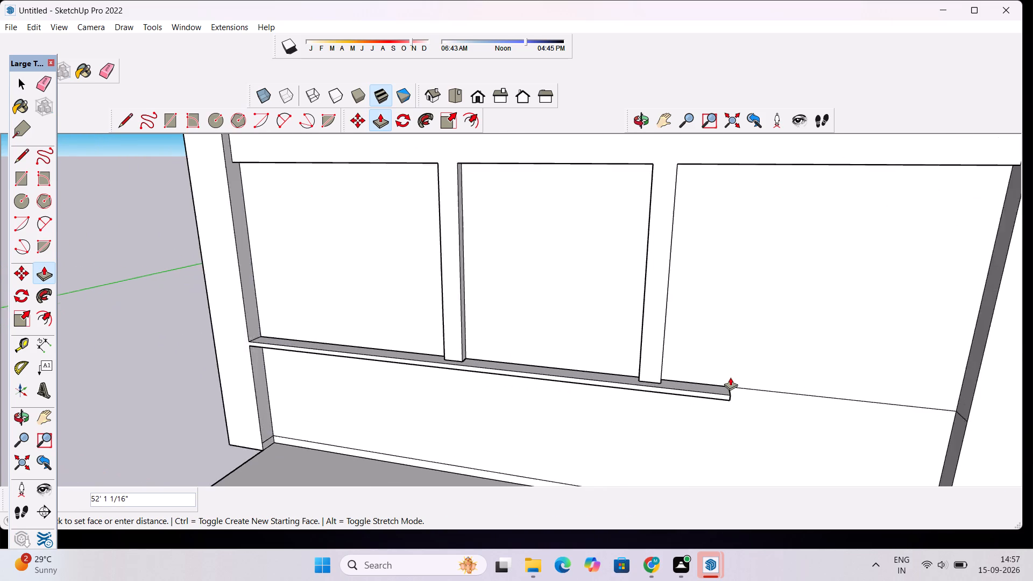
scroll(730, 377, "up", 7)
scroll(769, 399, "down", 4)
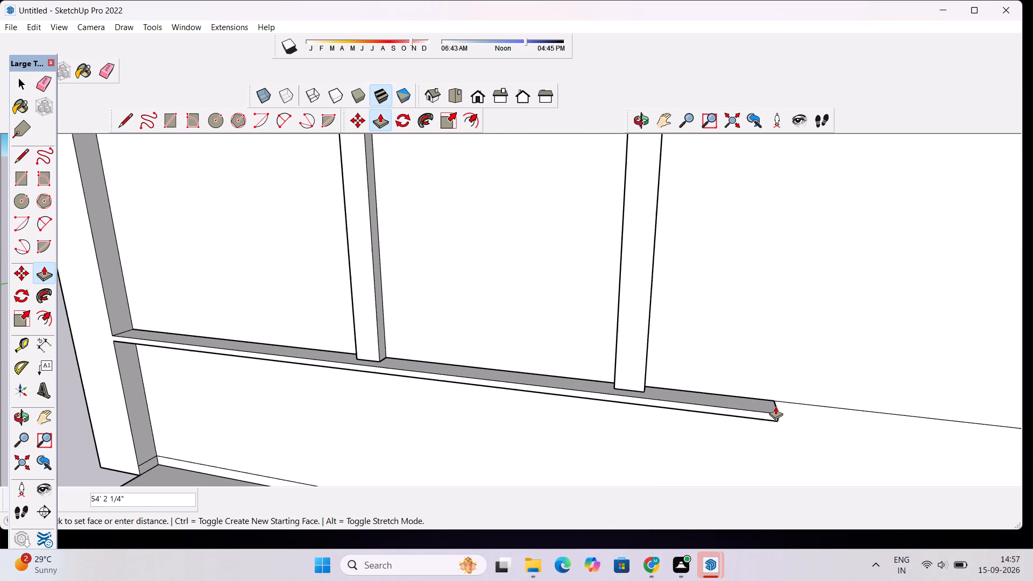
scroll(775, 406, "down", 8)
scroll(886, 414, "up", 2)
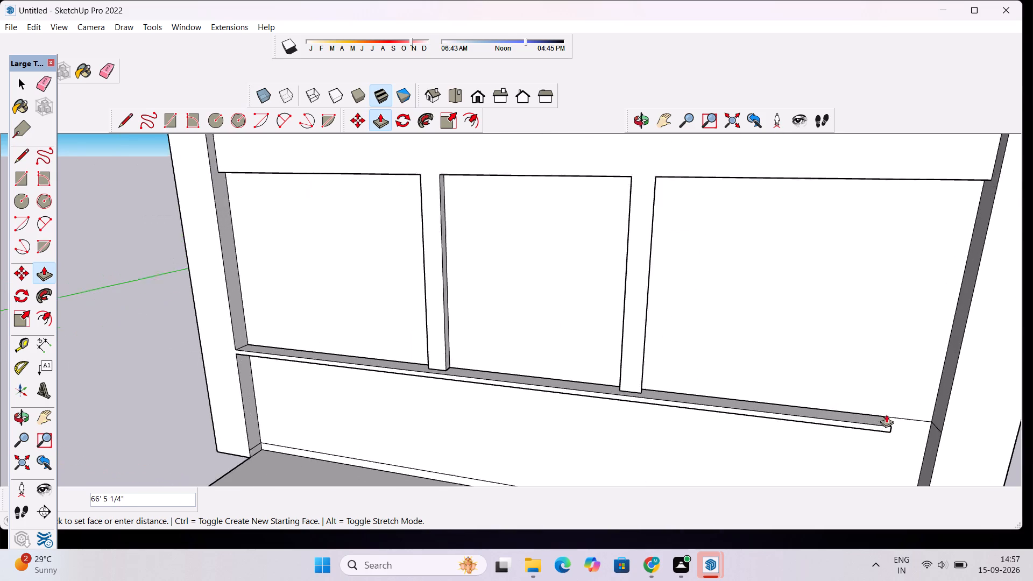
scroll(886, 414, "up", 7)
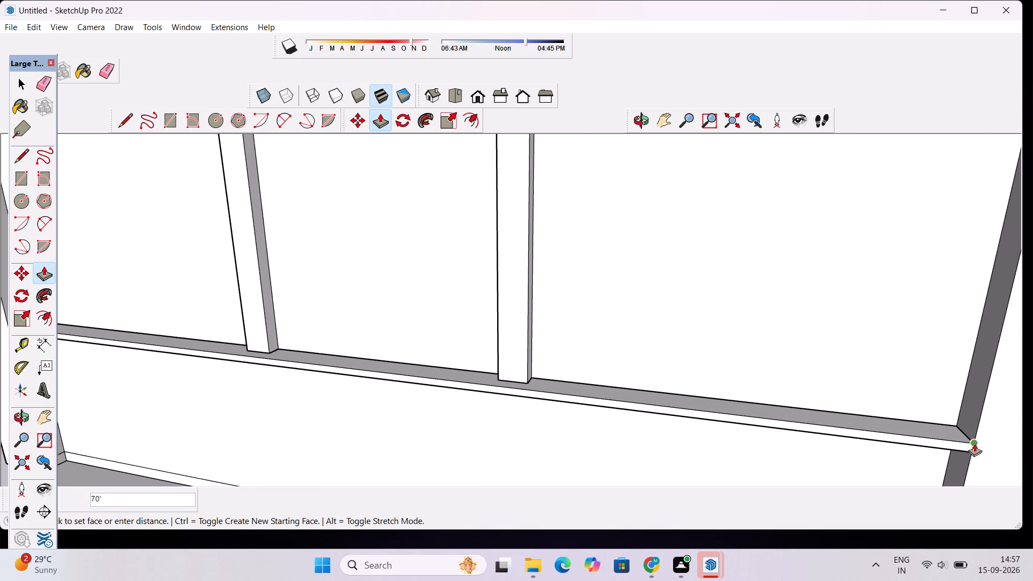
left_click(974, 443)
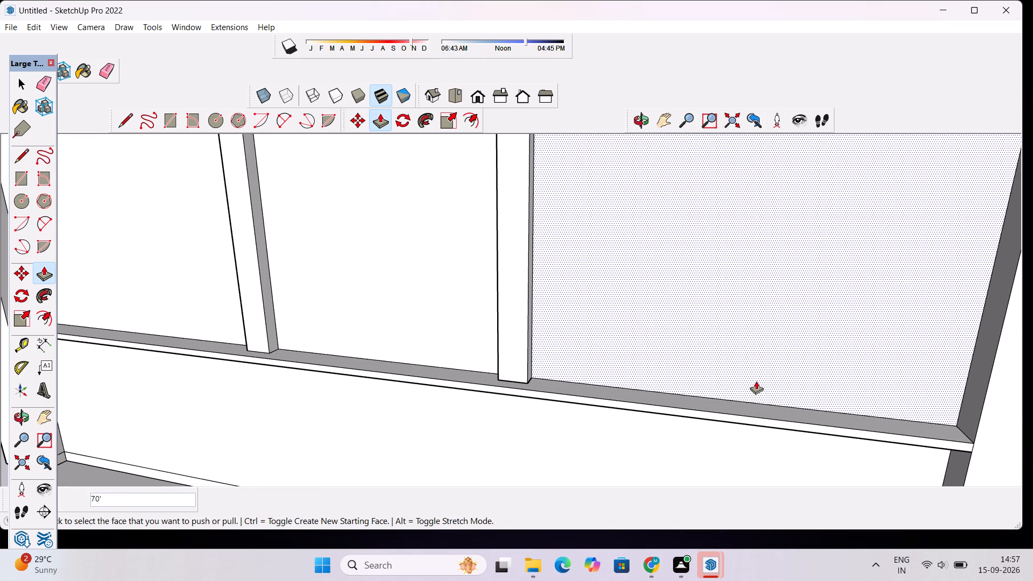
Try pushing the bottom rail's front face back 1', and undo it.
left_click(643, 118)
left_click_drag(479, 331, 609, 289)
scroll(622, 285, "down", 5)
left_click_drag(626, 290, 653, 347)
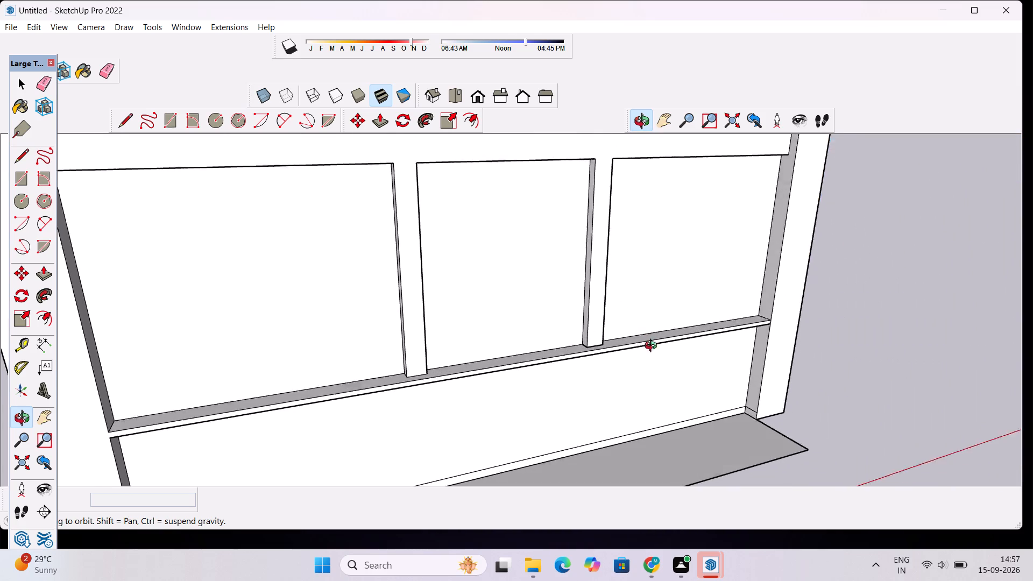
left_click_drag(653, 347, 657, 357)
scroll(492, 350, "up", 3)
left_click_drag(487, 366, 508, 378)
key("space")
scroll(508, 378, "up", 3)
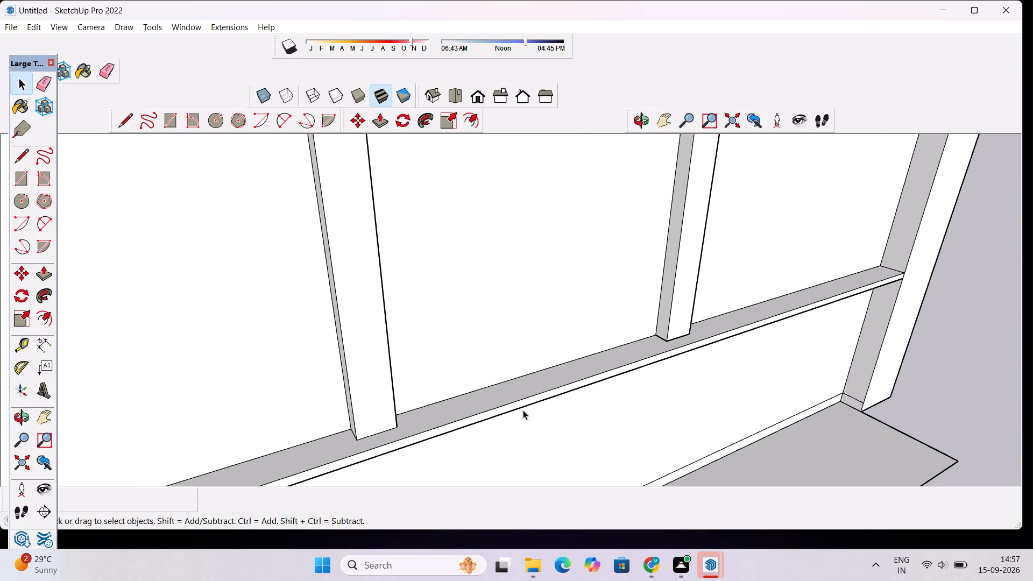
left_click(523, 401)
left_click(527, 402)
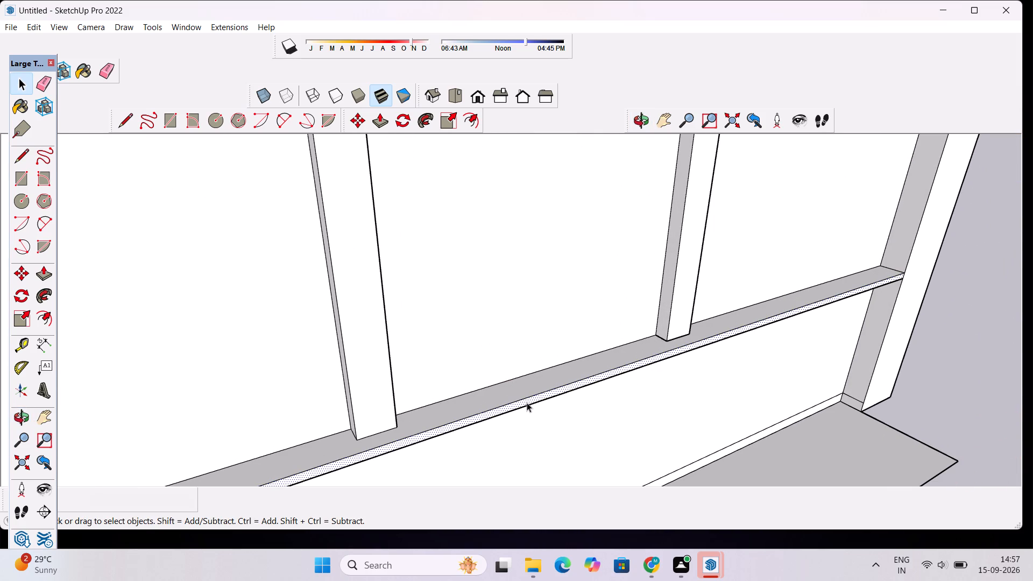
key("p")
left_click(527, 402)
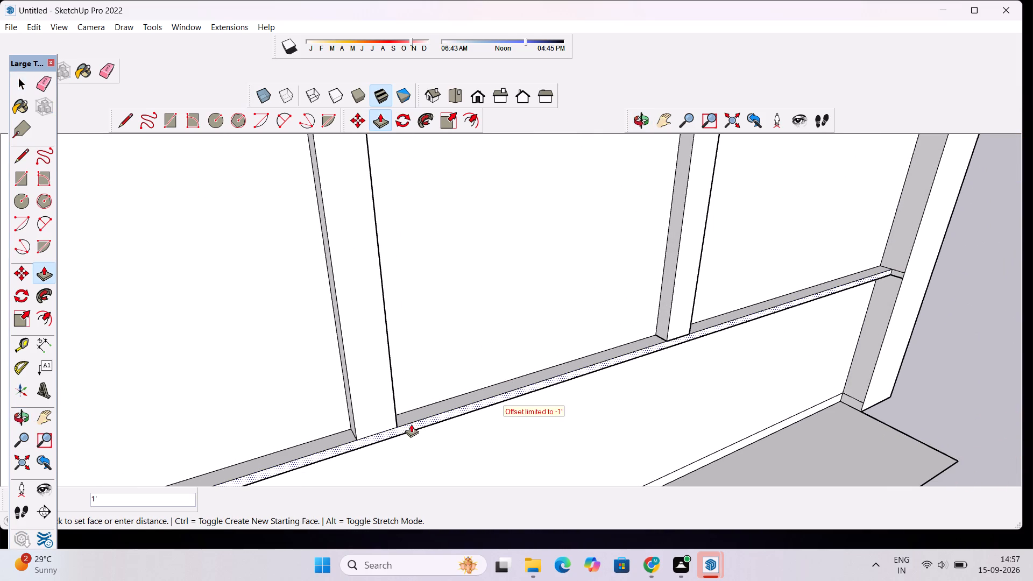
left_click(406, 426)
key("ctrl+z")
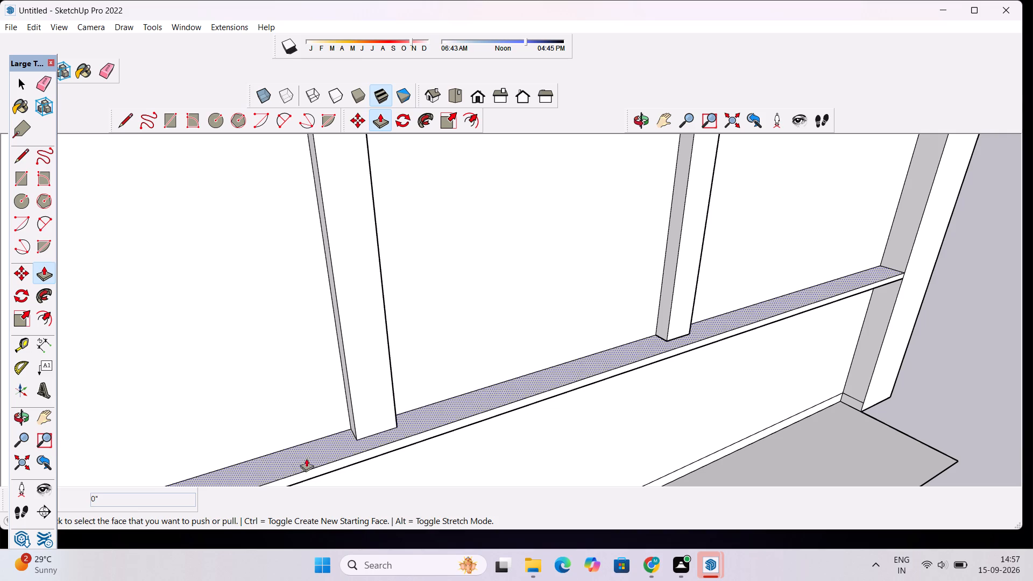
Push the bottom rail's front face back 1', in line with the front of the two dividers.
left_click(384, 449)
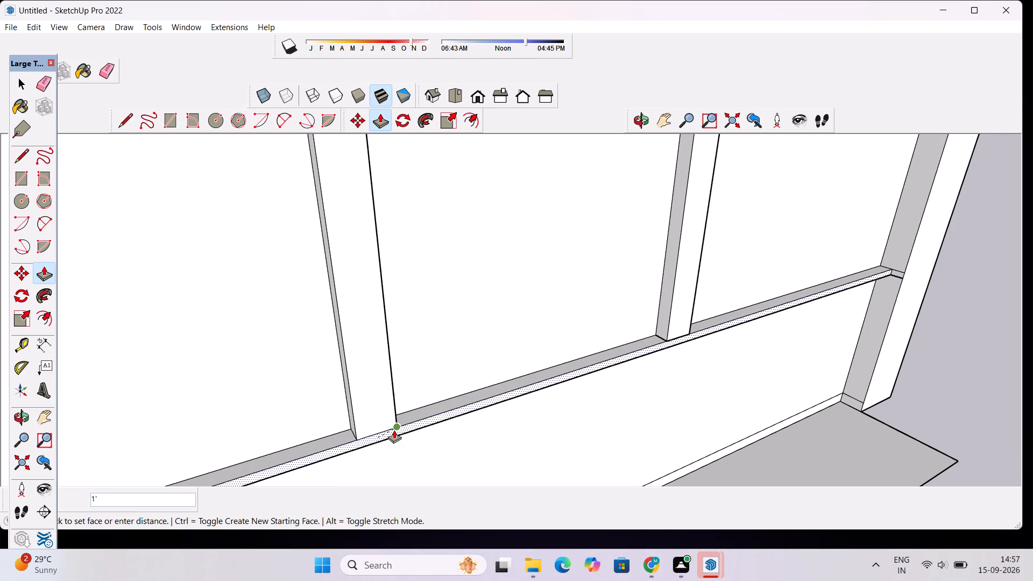
left_click(394, 430)
scroll(280, 375, "down", 6)
key("space")
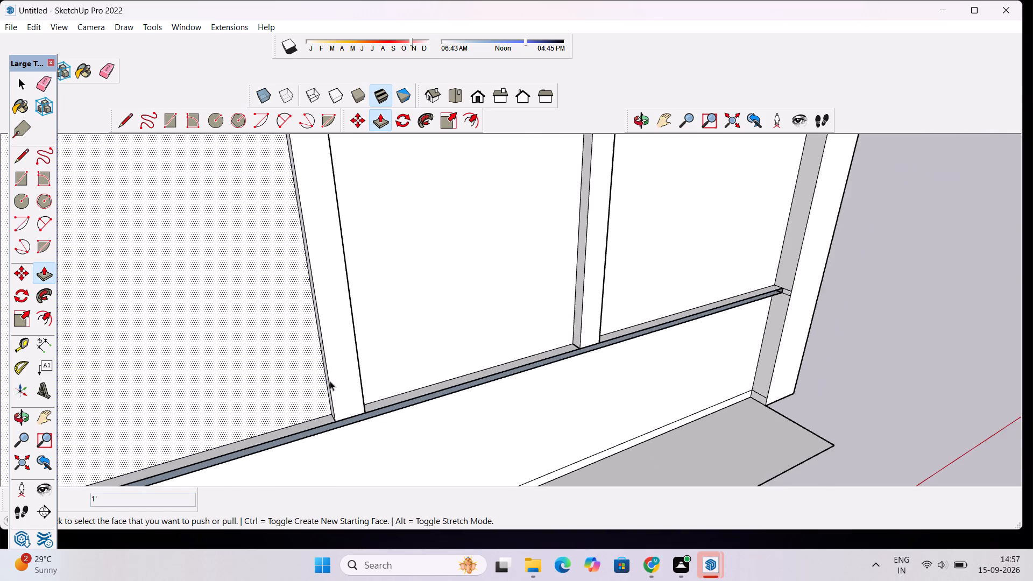
scroll(731, 301, "up", 4)
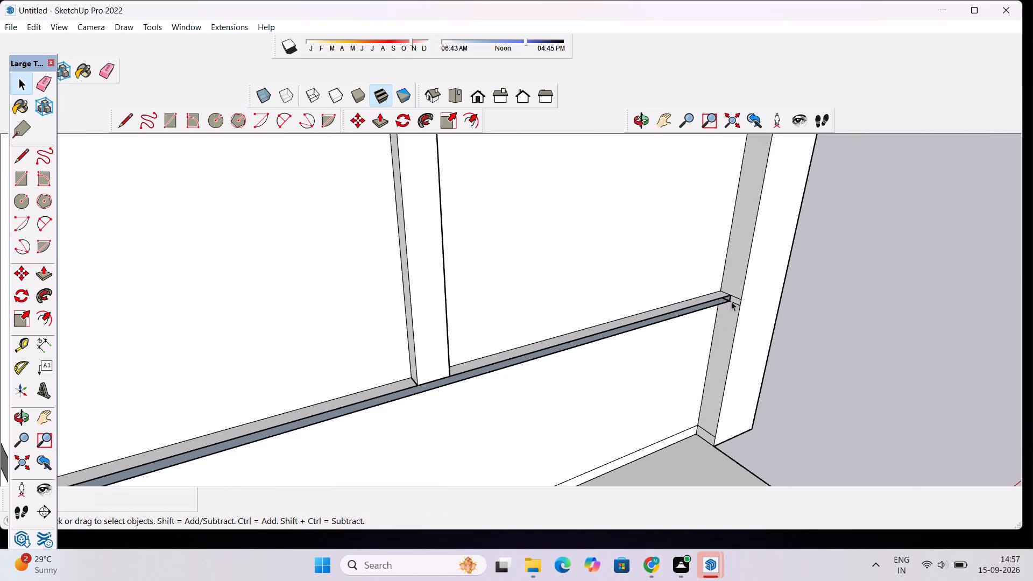
Draw a 70' by 6" rectangle over the bottom rail's open front, spanning between the recess's inner side faces.
key("r")
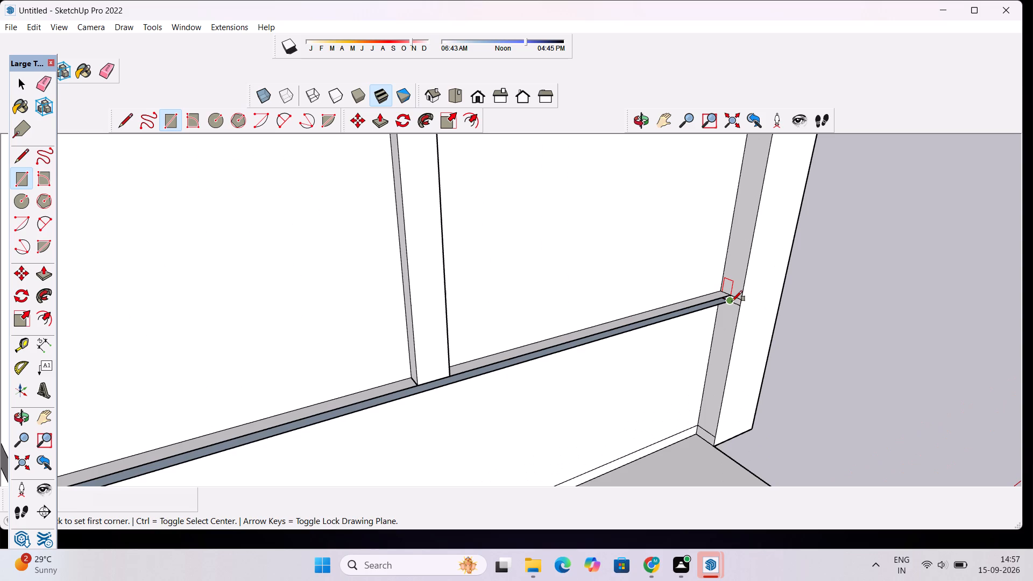
left_click(643, 120)
left_click_drag(634, 211, 593, 200)
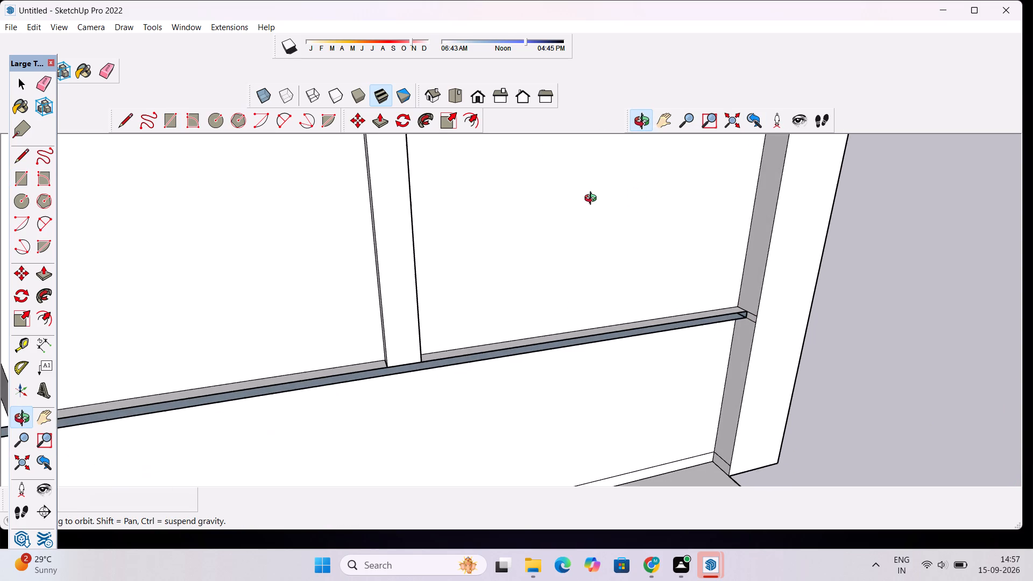
scroll(593, 200, "down", 4)
left_click_drag(593, 289, 579, 286)
scroll(579, 286, "up", 3)
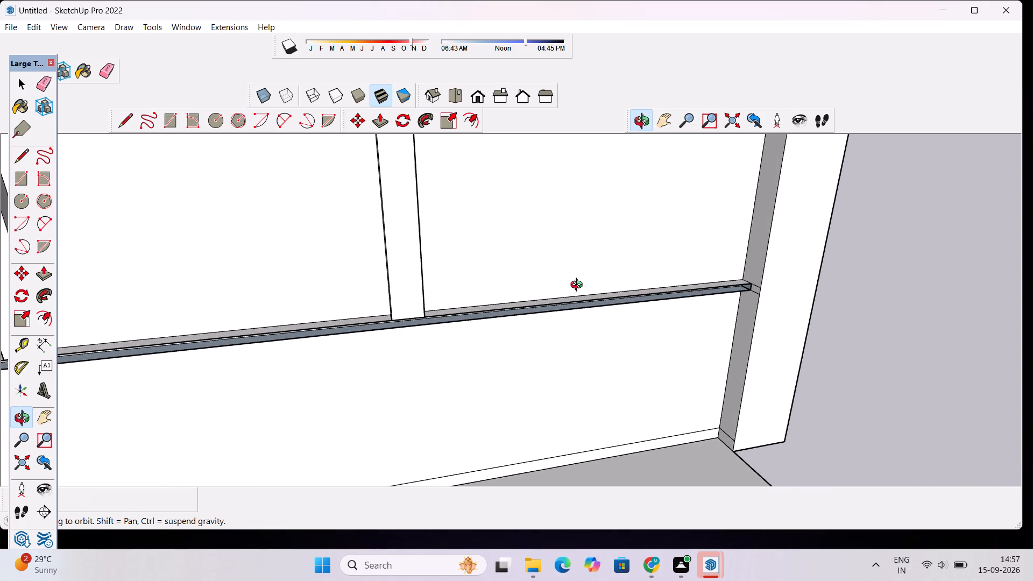
key("r")
scroll(648, 302, "up", 3)
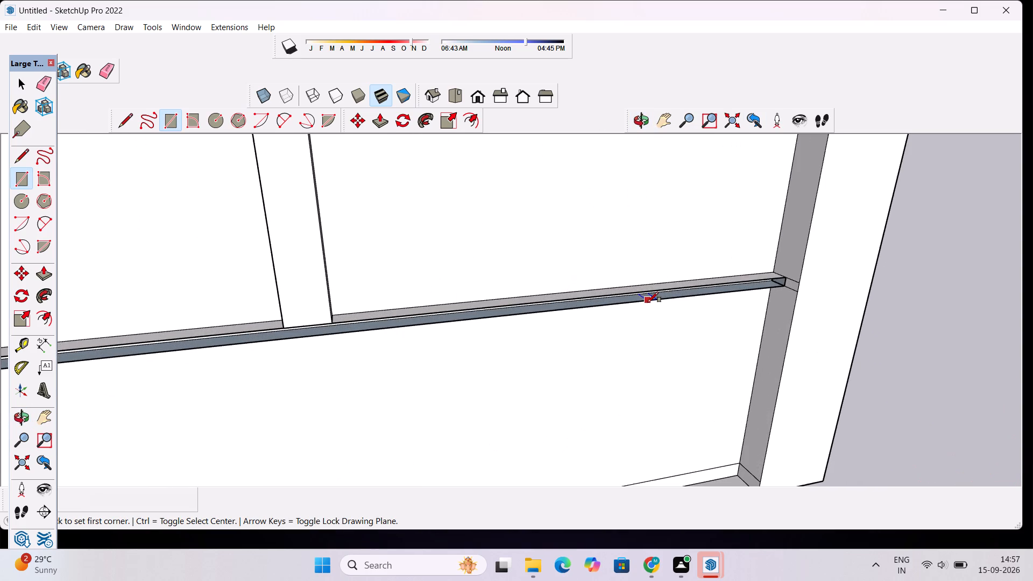
scroll(763, 288, "up", 4)
left_click(799, 272)
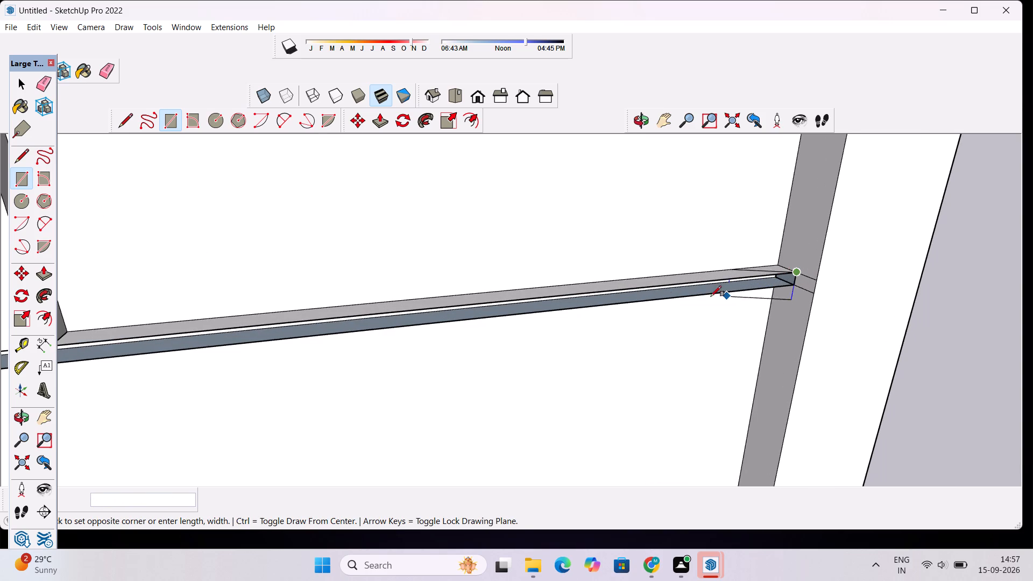
scroll(621, 302, "down", 16)
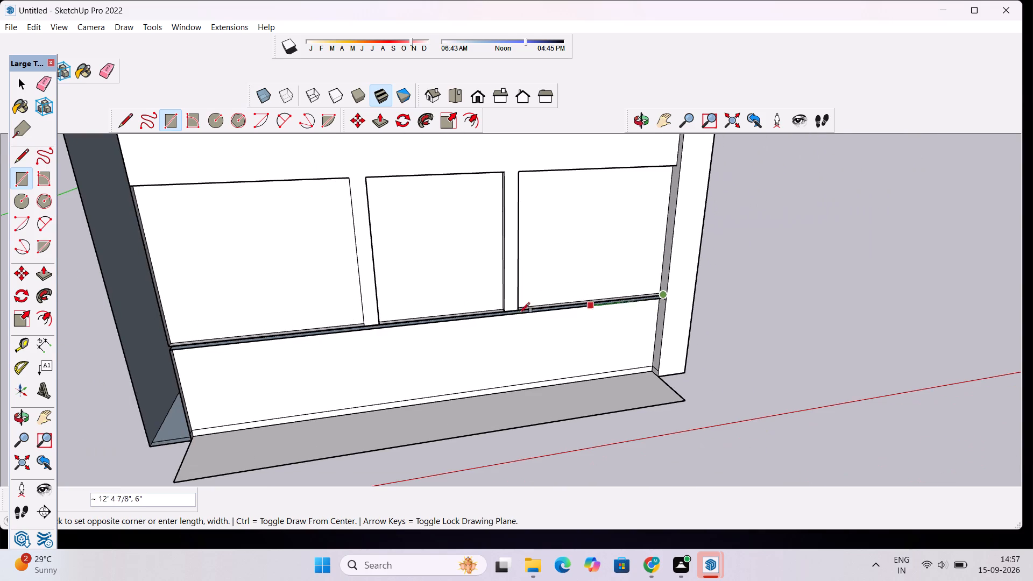
scroll(222, 343, "down", 3)
scroll(186, 349, "up", 5)
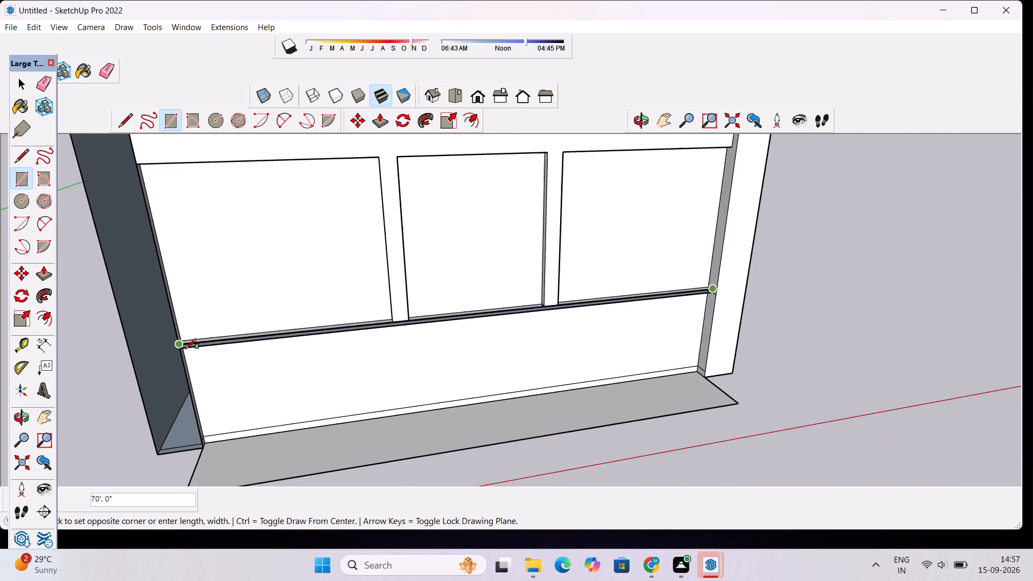
scroll(186, 349, "up", 5)
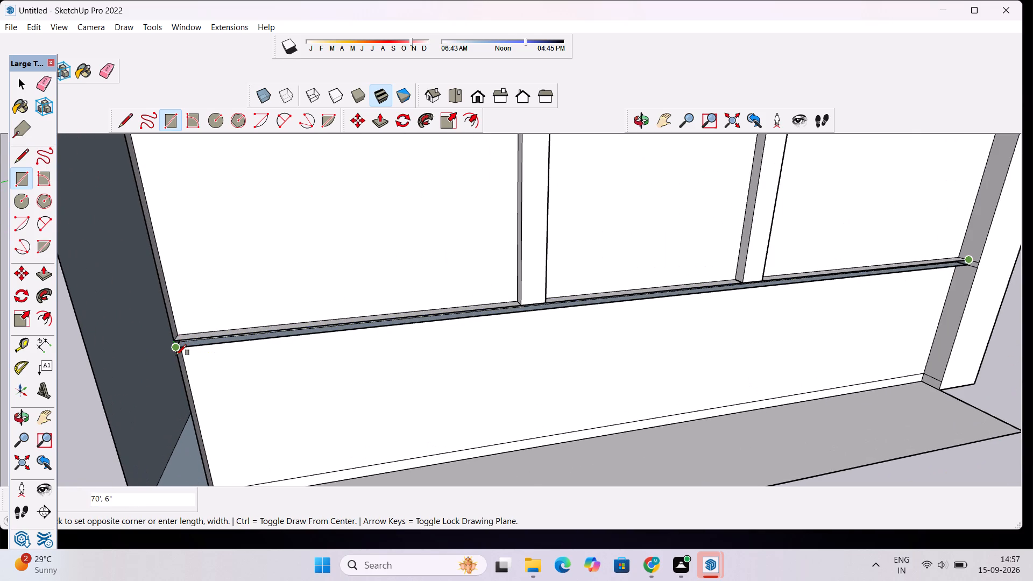
scroll(176, 355, "up", 3)
left_click(175, 347)
scroll(175, 347, "down", 9)
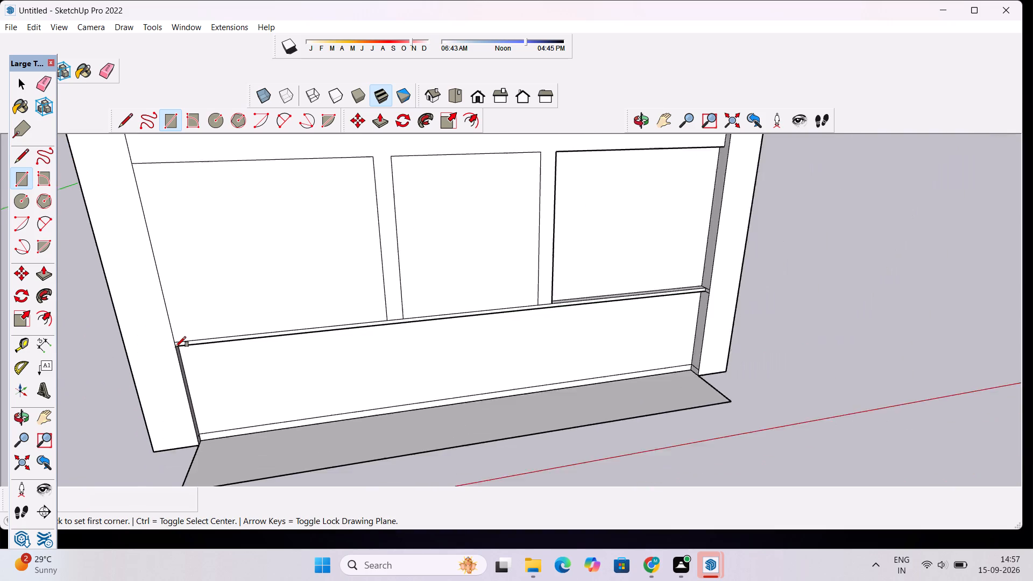
scroll(175, 347, "down", 5)
Delete the faces covering the middle and left compartments above the bottom rail.
key("space")
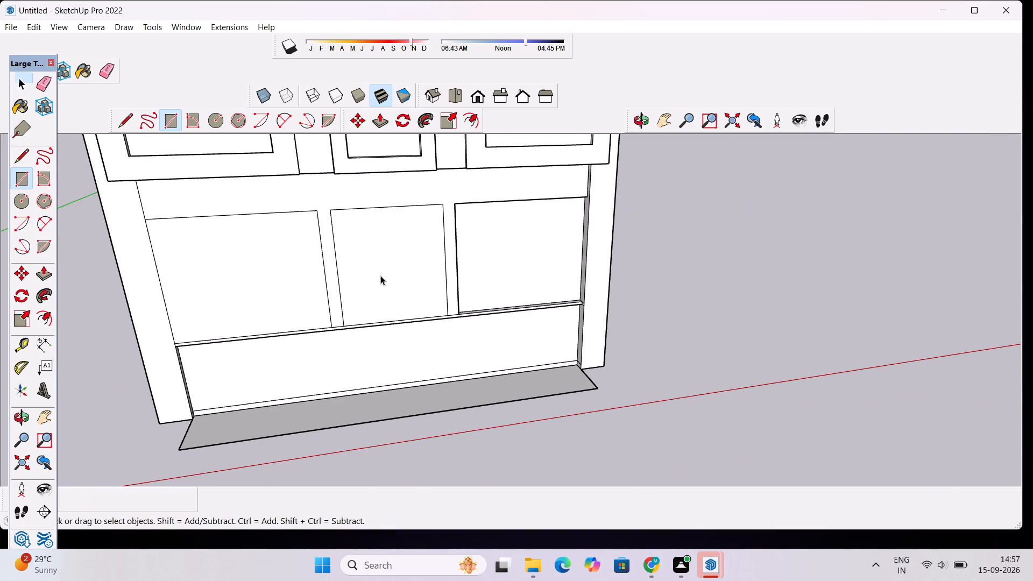
left_click(380, 275)
key("Delete")
left_click(289, 270)
key("Delete")
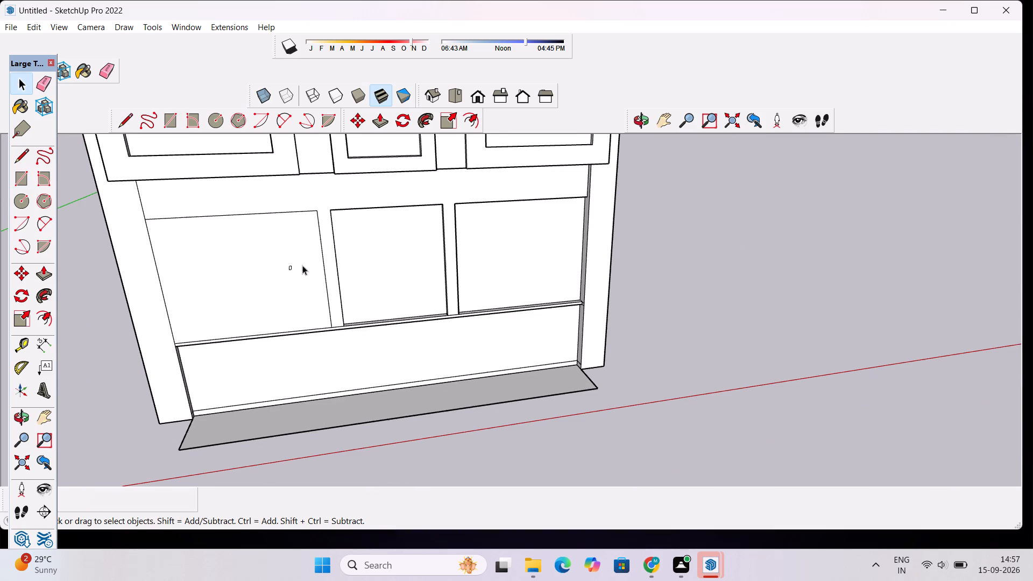
left_click(293, 275)
key("Delete")
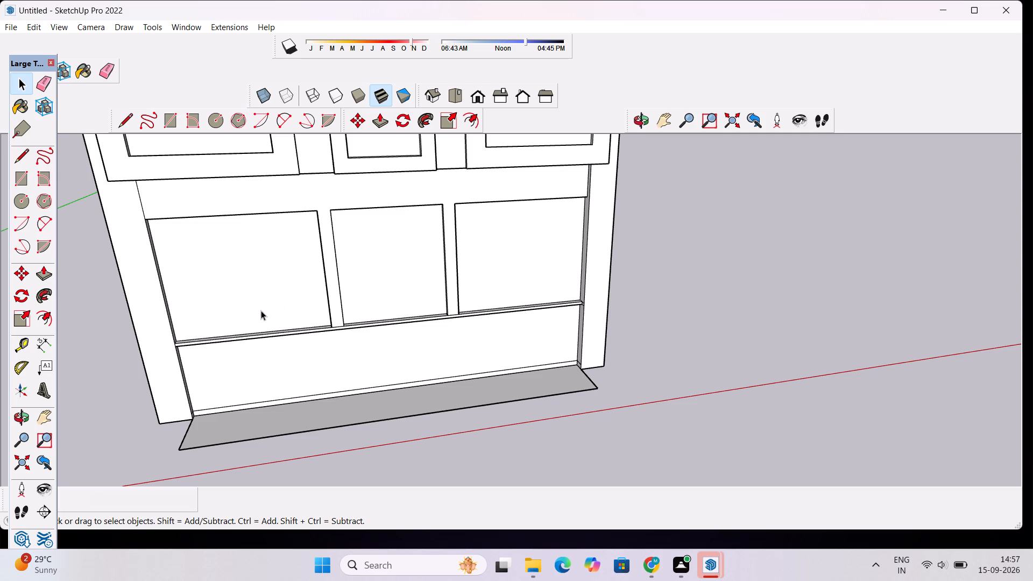
Examine the whole cabinet and its three lower compartments from several angles.
scroll(261, 310, "down", 5)
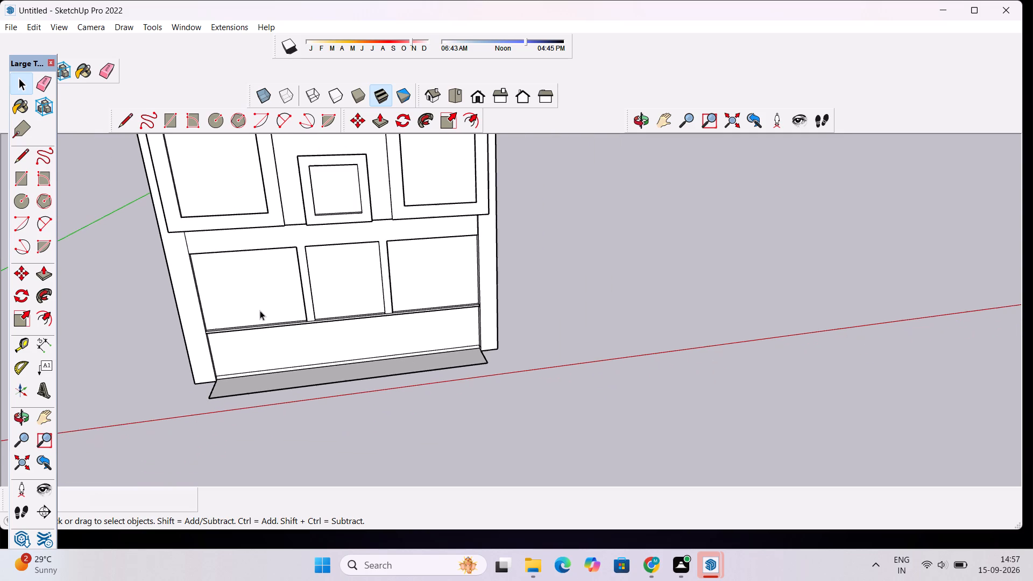
scroll(260, 310, "down", 1)
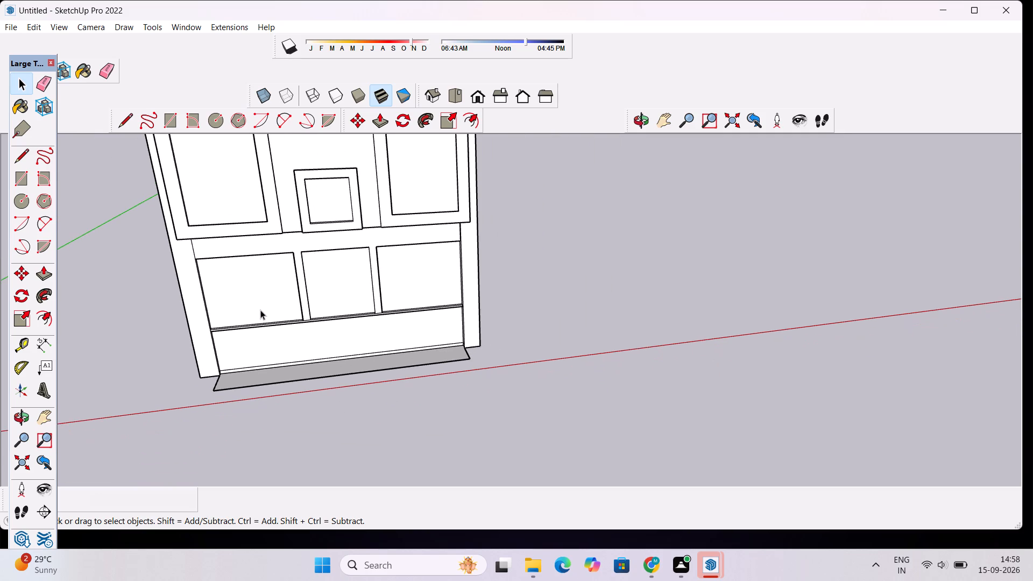
scroll(260, 310, "down", 1)
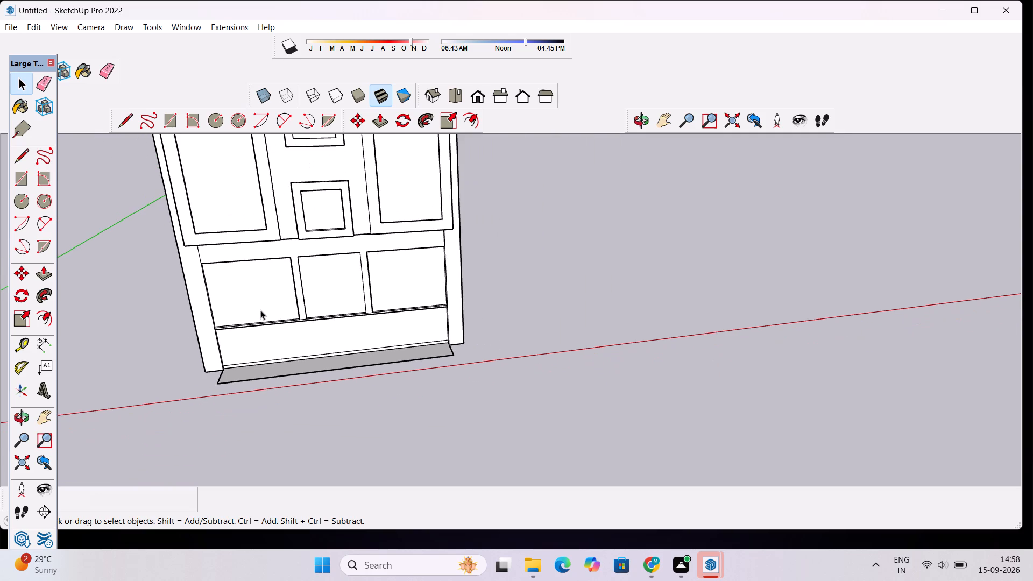
left_click(634, 124)
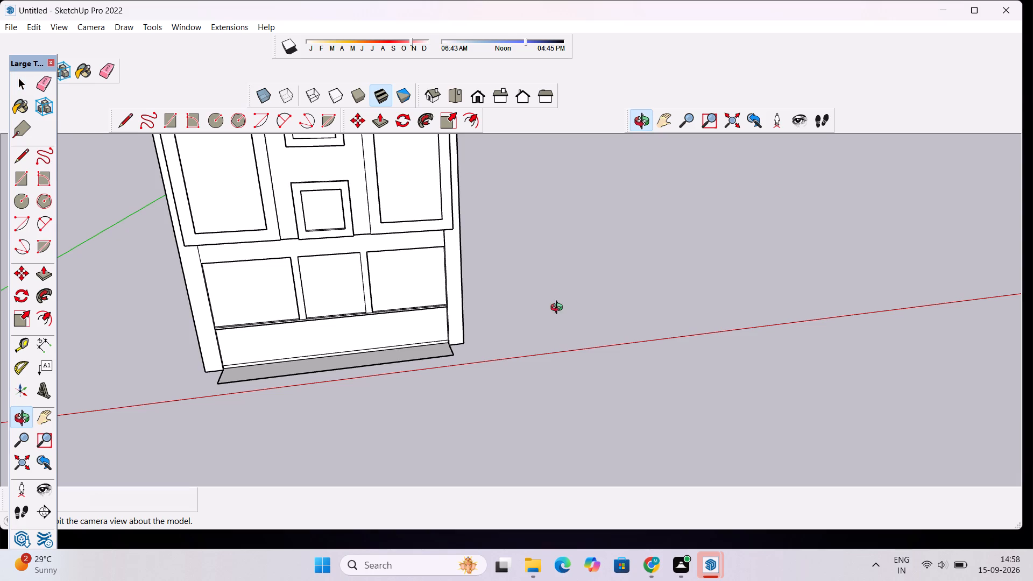
left_click_drag(557, 313, 448, 294)
scroll(448, 294, "down", 5)
left_click_drag(329, 330, 361, 339)
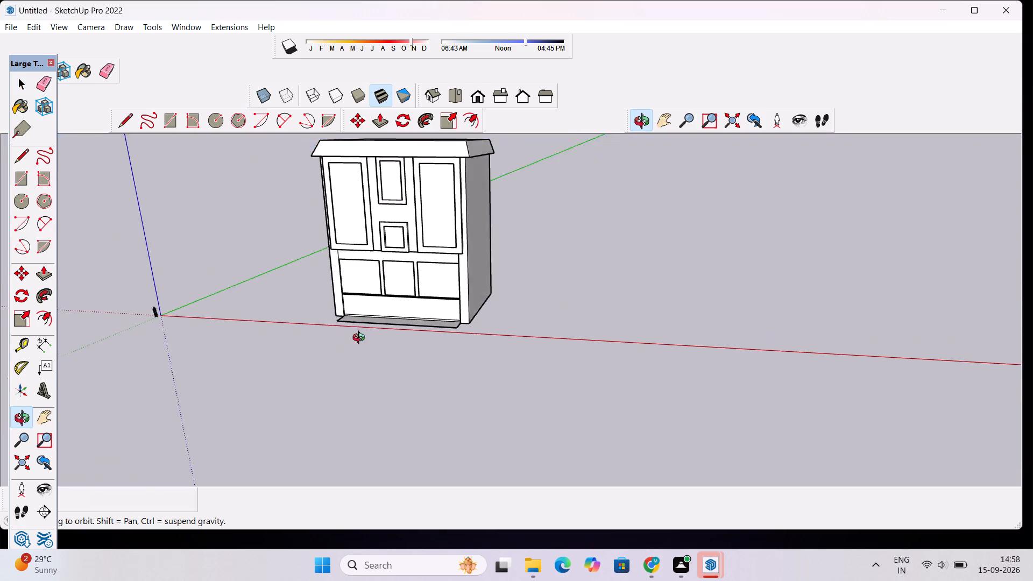
left_click_drag(361, 339, 494, 398)
scroll(420, 280, "up", 11)
left_click_drag(563, 395, 385, 324)
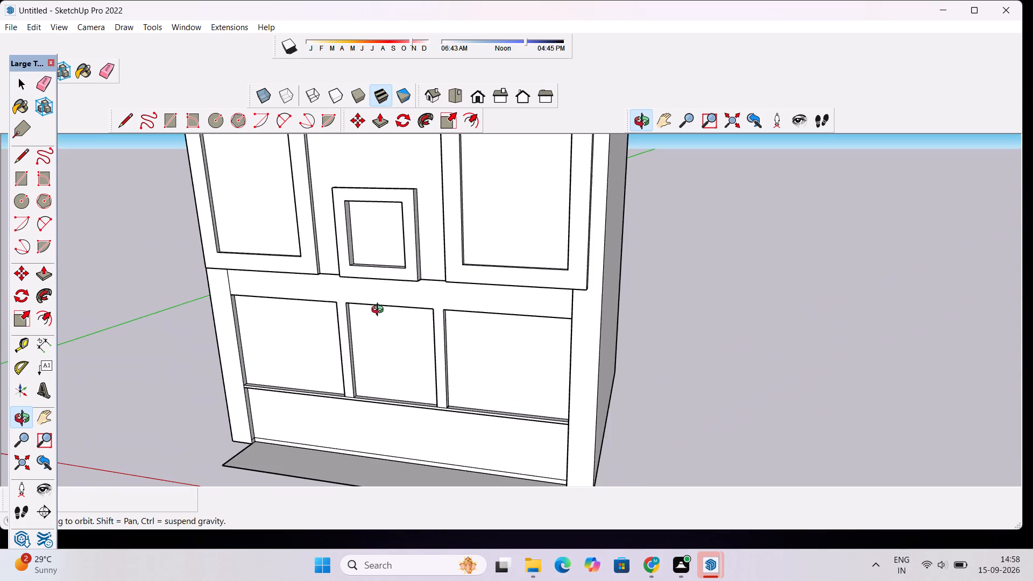
Erase the short leftover edges on the right post's inner side face, at the end of the bottom rail's top ledge.
scroll(379, 388, "up", 6)
scroll(294, 394, "up", 3)
left_click_drag(292, 398, 595, 399)
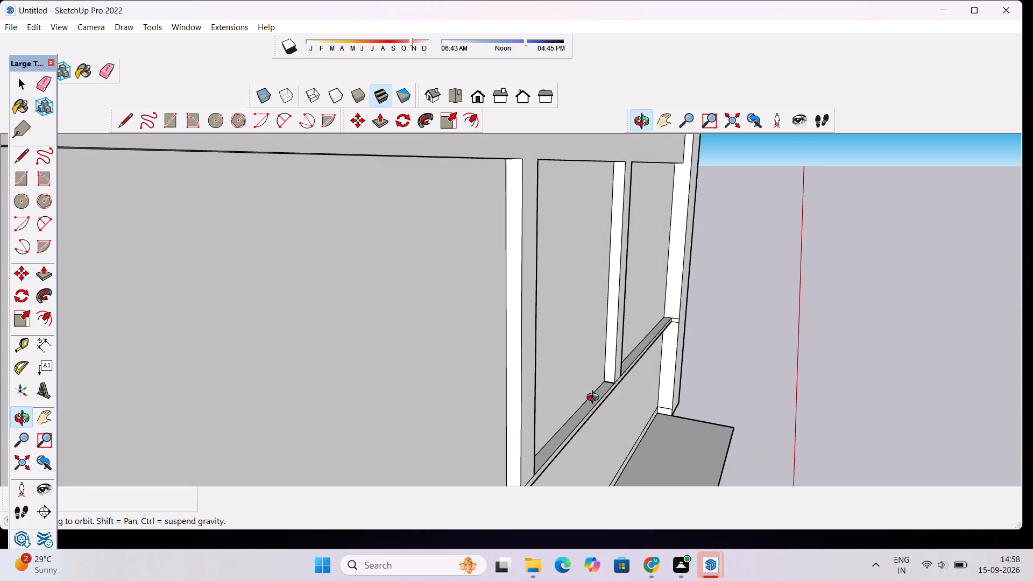
scroll(699, 336, "up", 3)
key("e")
scroll(699, 336, "up", 4)
scroll(615, 303, "up", 4)
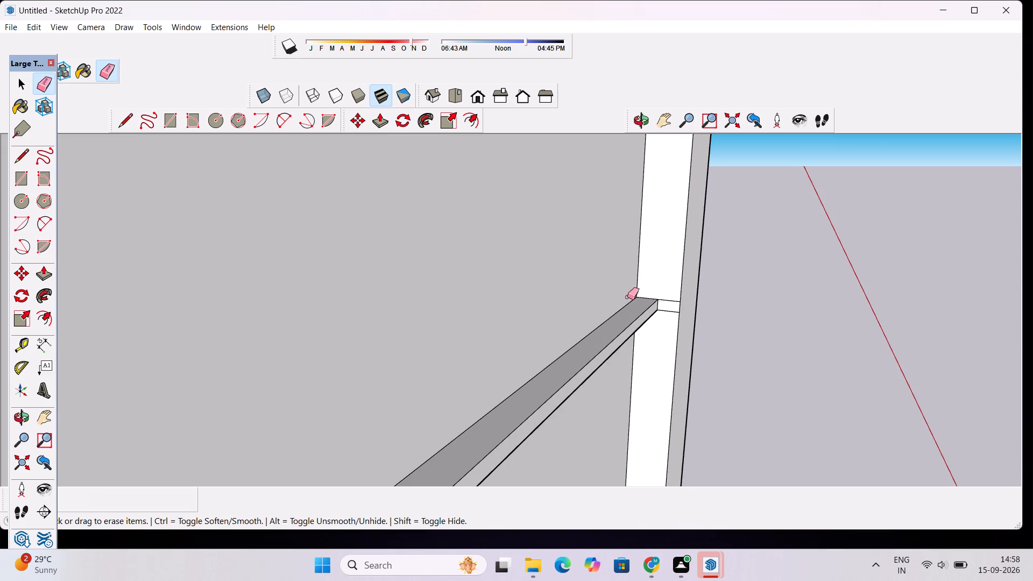
left_click_drag(663, 294, 667, 312)
Examine the bottom rail, its ledge and both side posts from several angles.
left_click(638, 123)
left_click_drag(670, 236, 610, 250)
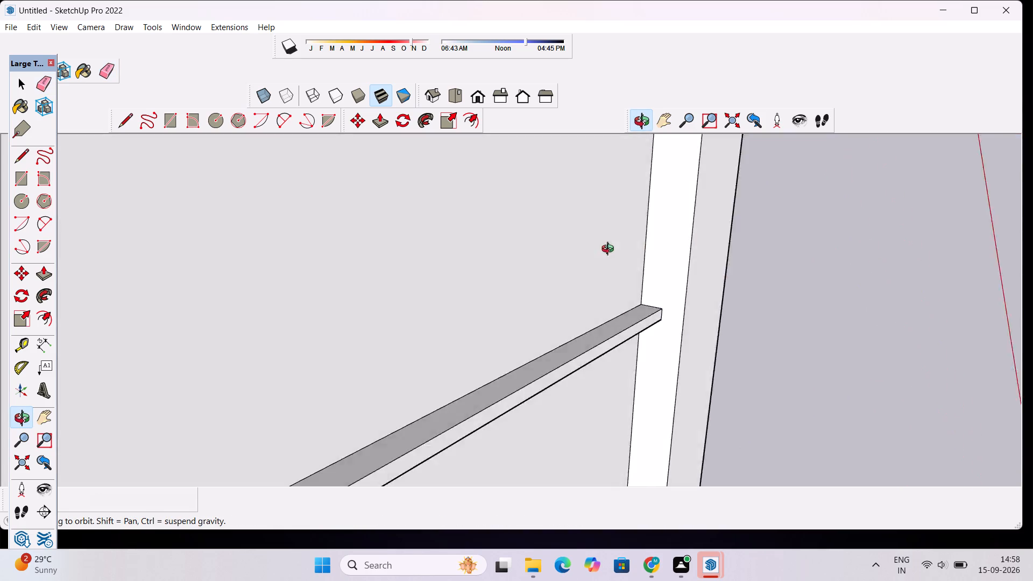
left_click_drag(610, 250, 516, 245)
scroll(506, 238, "down", 5)
left_click_drag(632, 335, 320, 353)
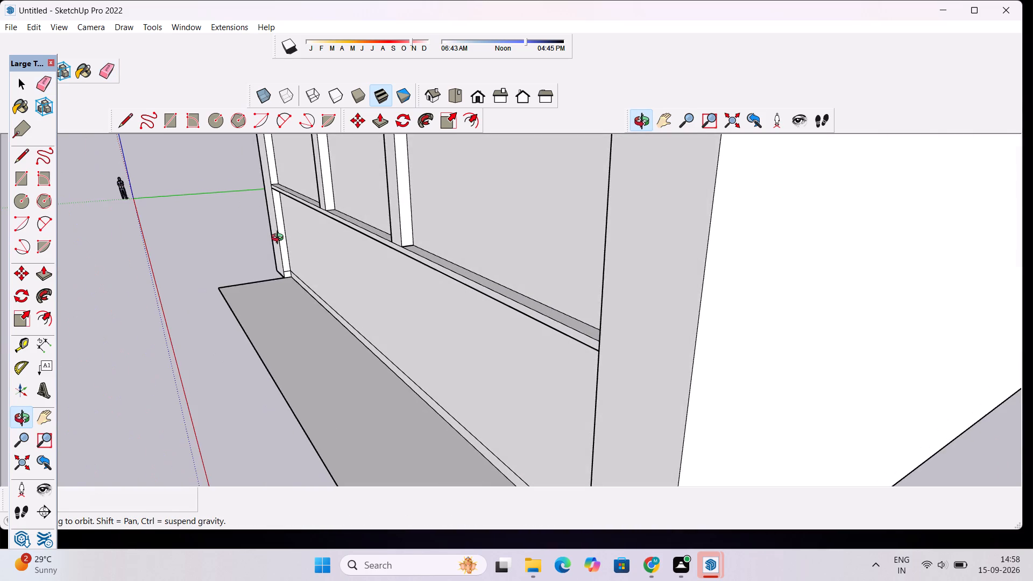
scroll(275, 206, "up", 2)
left_click_drag(276, 243, 481, 247)
scroll(473, 261, "down", 6)
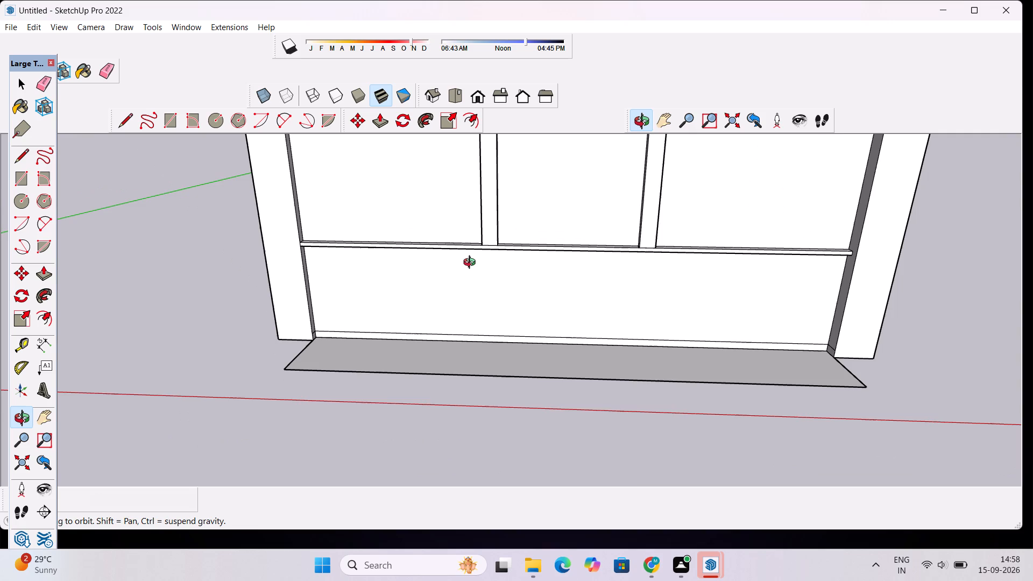
left_click_drag(421, 287, 669, 275)
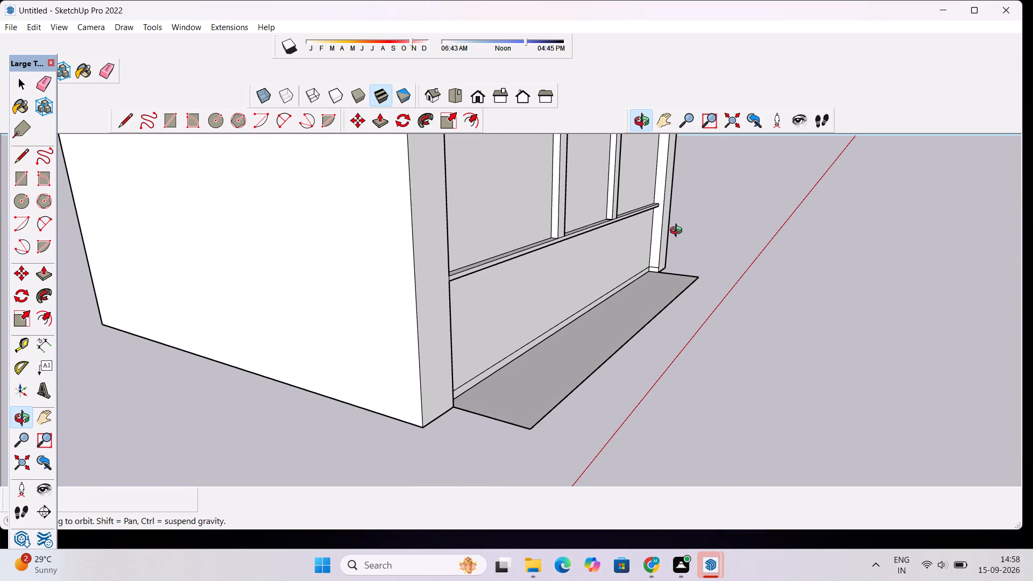
scroll(584, 219, "up", 2)
left_click_drag(631, 249, 567, 287)
scroll(510, 281, "up", 3)
left_click_drag(568, 268, 537, 286)
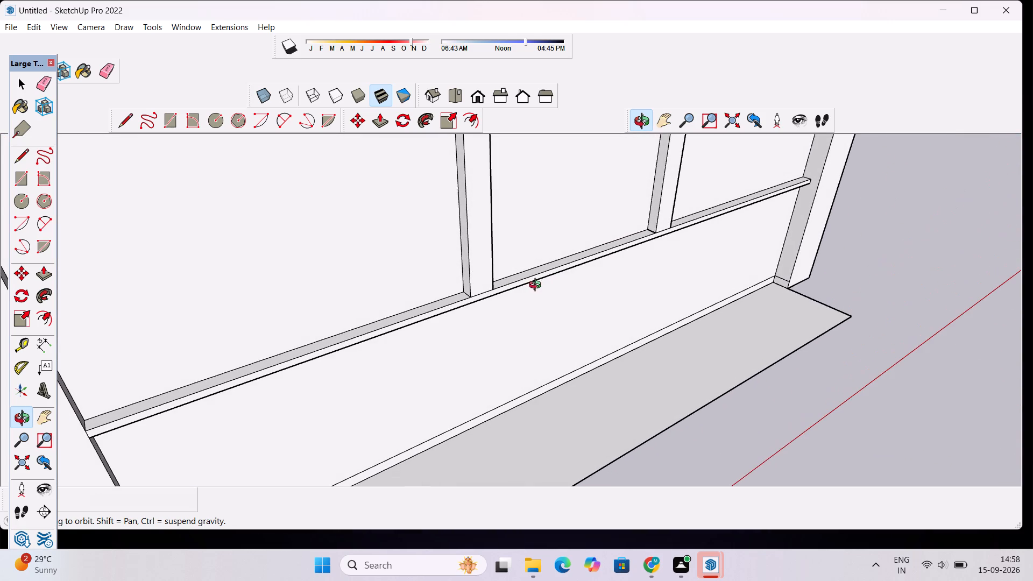
scroll(441, 272, "down", 2)
Pull the left post's front face out 1', in line with the right post's front.
key("space")
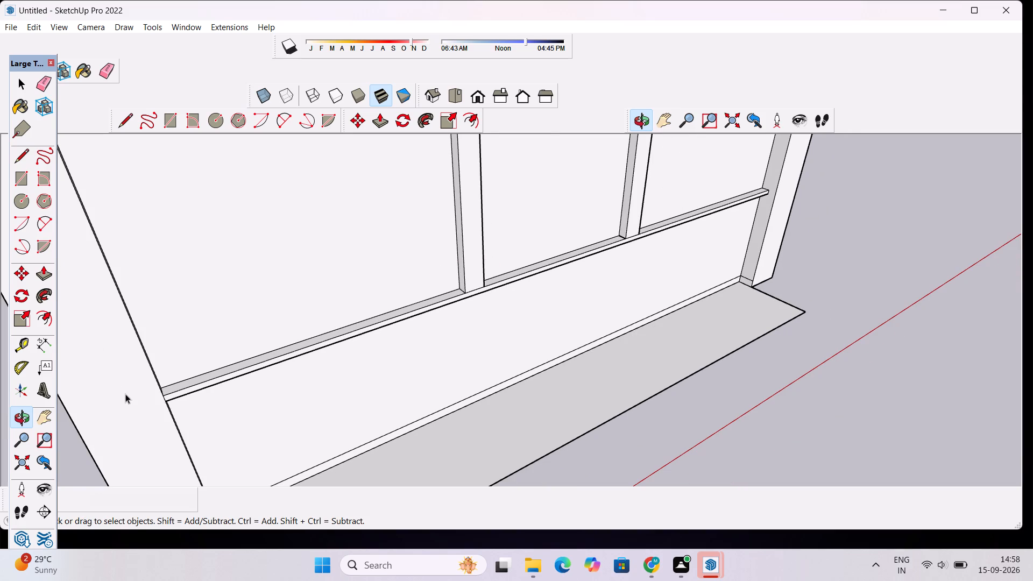
left_click(125, 394)
scroll(135, 385, "down", 17)
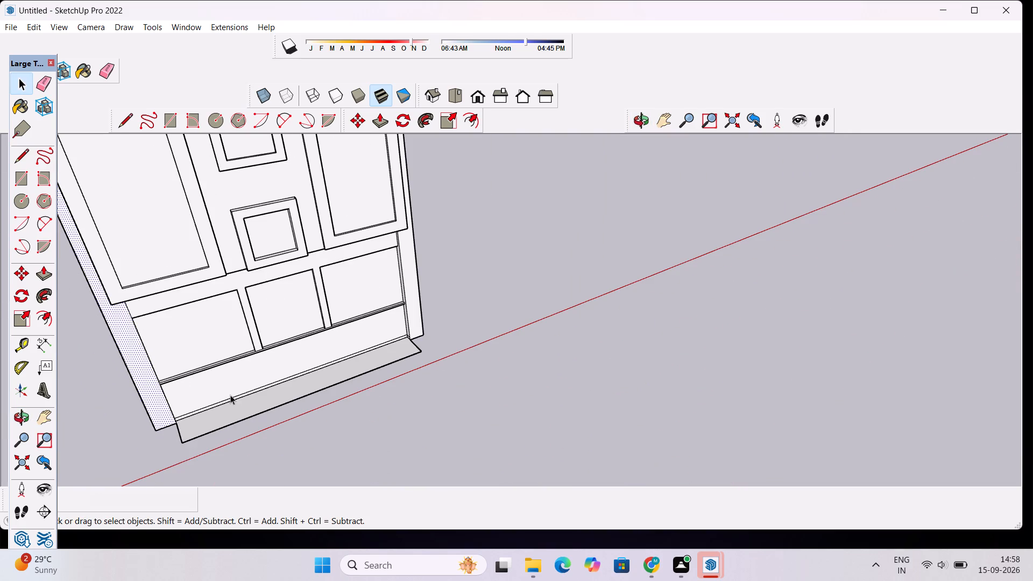
key("p")
left_click(173, 424)
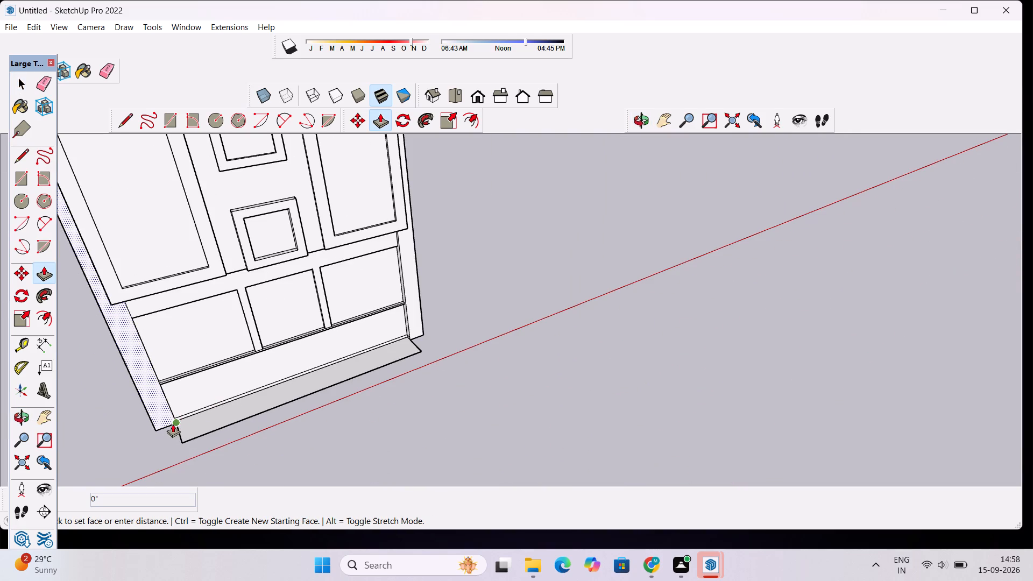
left_click(420, 327)
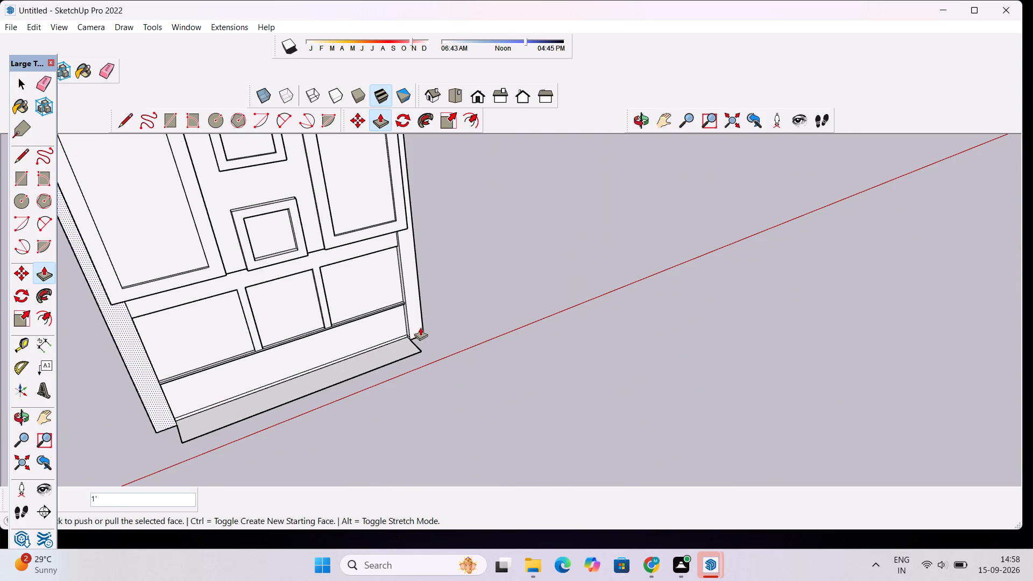
key("space")
Erase the short leftover edges on the left post's inner side face, at the end of the bottom rail's top ledge.
left_click(633, 122)
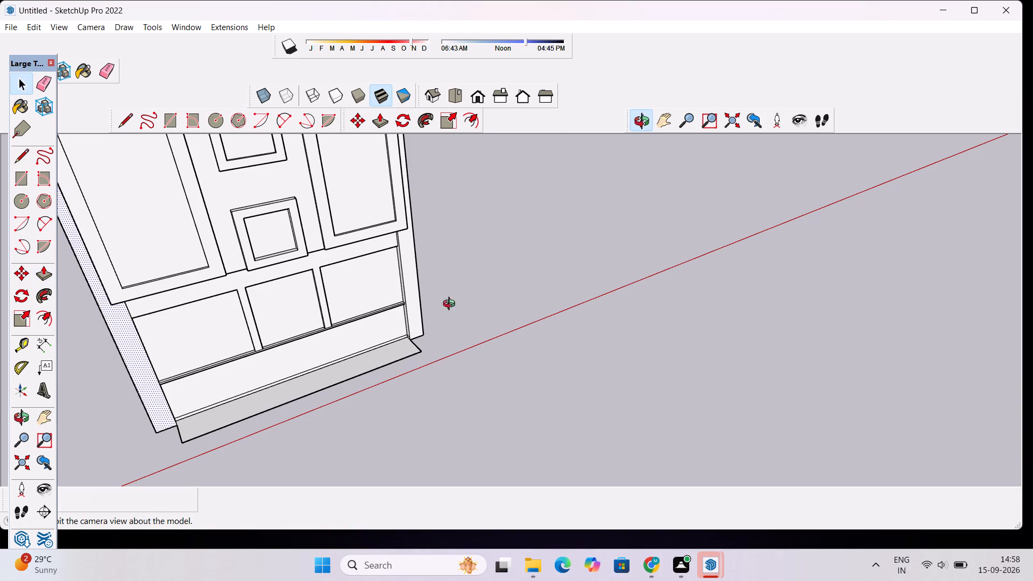
left_click_drag(440, 311, 286, 348)
scroll(281, 259, "up", 19)
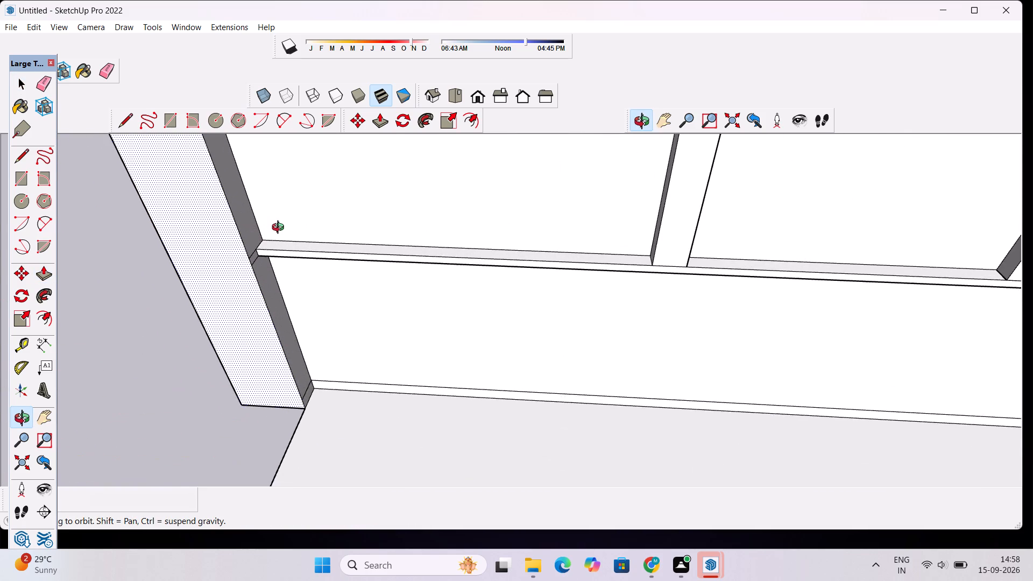
scroll(280, 229, "up", 4)
key("e")
left_click_drag(236, 268, 240, 279)
scroll(296, 271, "down", 11)
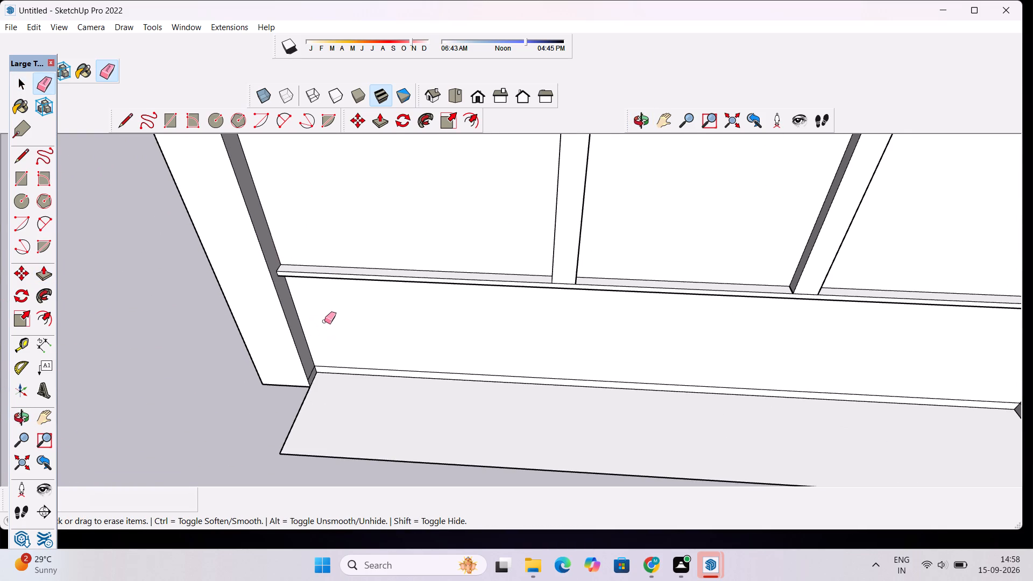
Erase the extra edge along the base of the bottom rail and the short leftover edges at its left and right corners.
scroll(369, 363, "up", 5)
left_click_drag(385, 346, 389, 355)
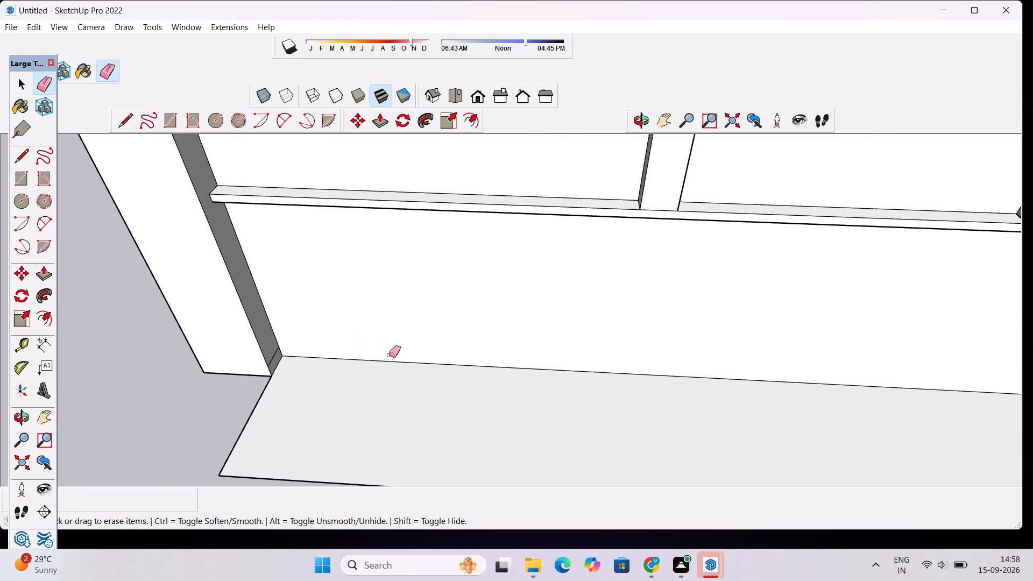
scroll(284, 358, "up", 8)
left_click_drag(244, 342, 259, 364)
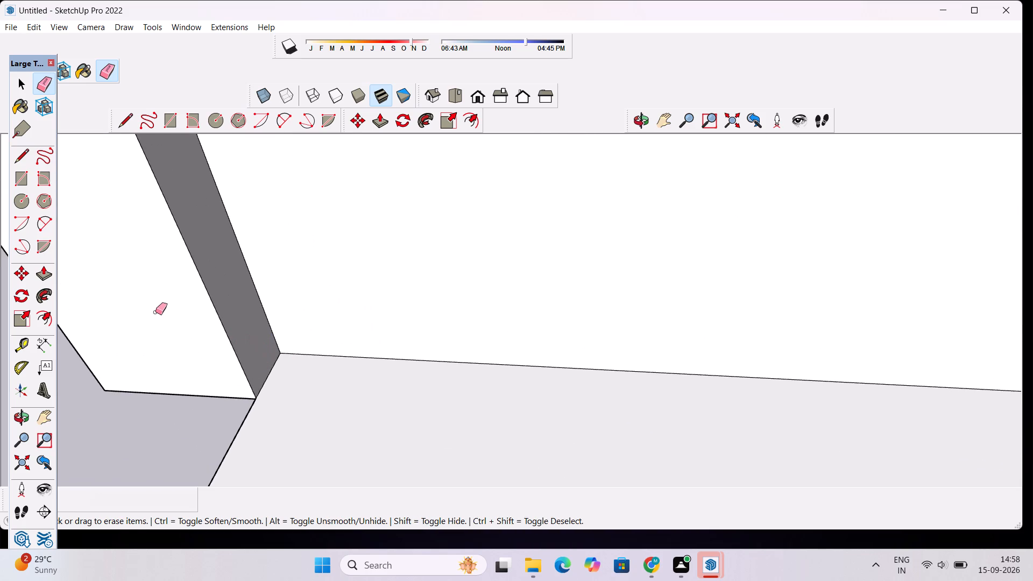
scroll(155, 312, "down", 19)
scroll(706, 316, "up", 10)
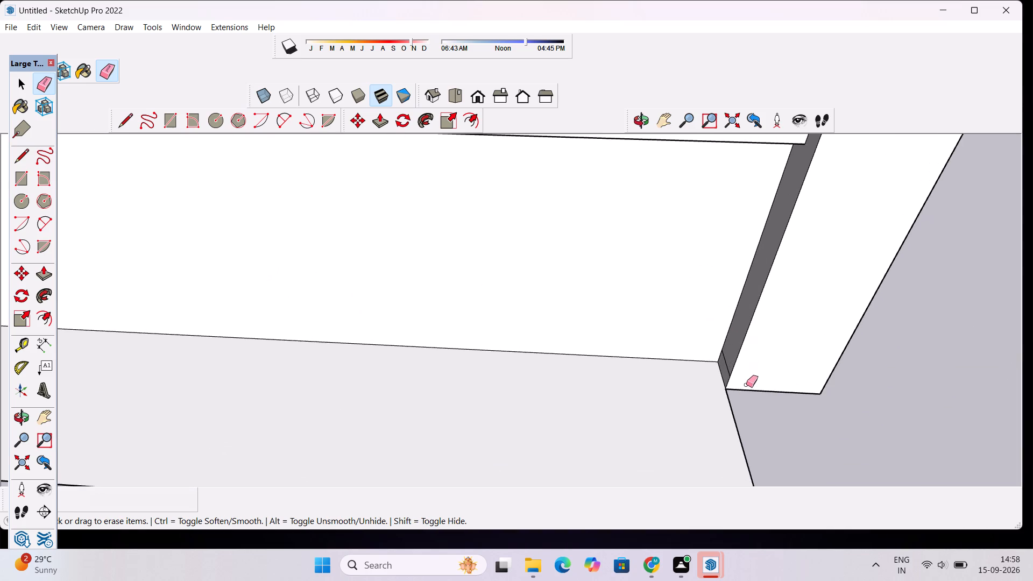
scroll(742, 392, "up", 12)
left_click_drag(716, 343, 718, 349)
scroll(704, 324, "down", 20)
scroll(704, 324, "down", 4)
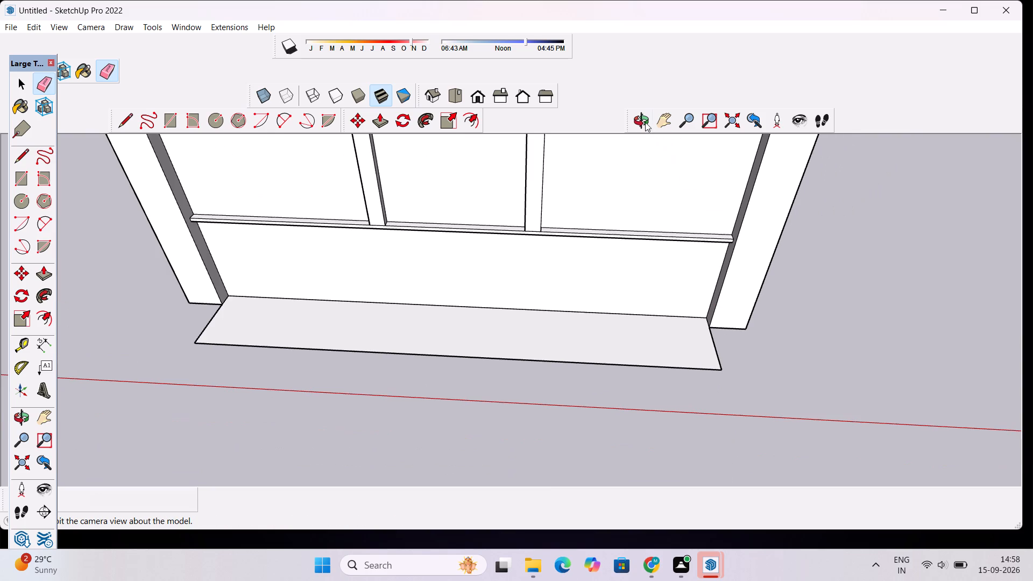
Examine the cleaned-up bottom rail, side posts, three compartments and projecting base face from several angles.
left_click(643, 121)
left_click_drag(404, 373, 454, 272)
scroll(456, 273, "down", 2)
left_click_drag(457, 277, 462, 352, "shift")
left_click_drag(459, 341, 462, 394)
scroll(431, 331, "up", 3)
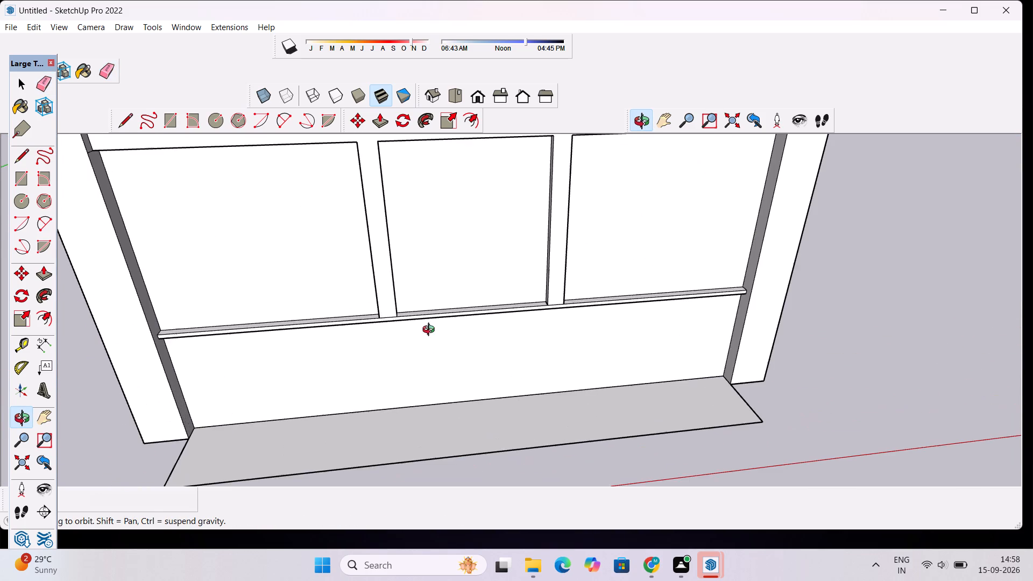
left_click_drag(431, 331, 445, 370, "shift")
scroll(438, 362, "up", 10)
scroll(402, 365, "down", 4)
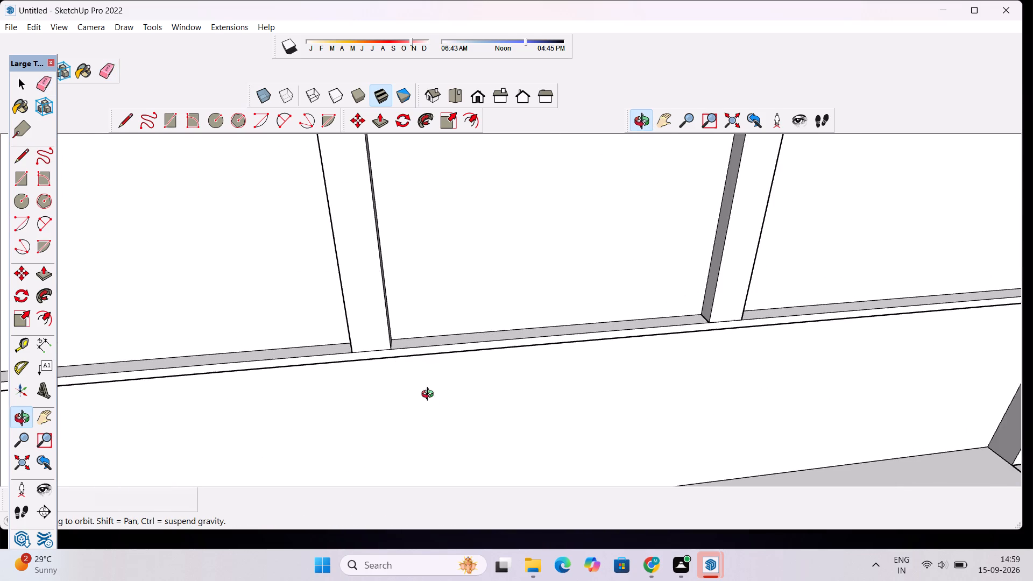
left_click_drag(432, 401, 388, 310)
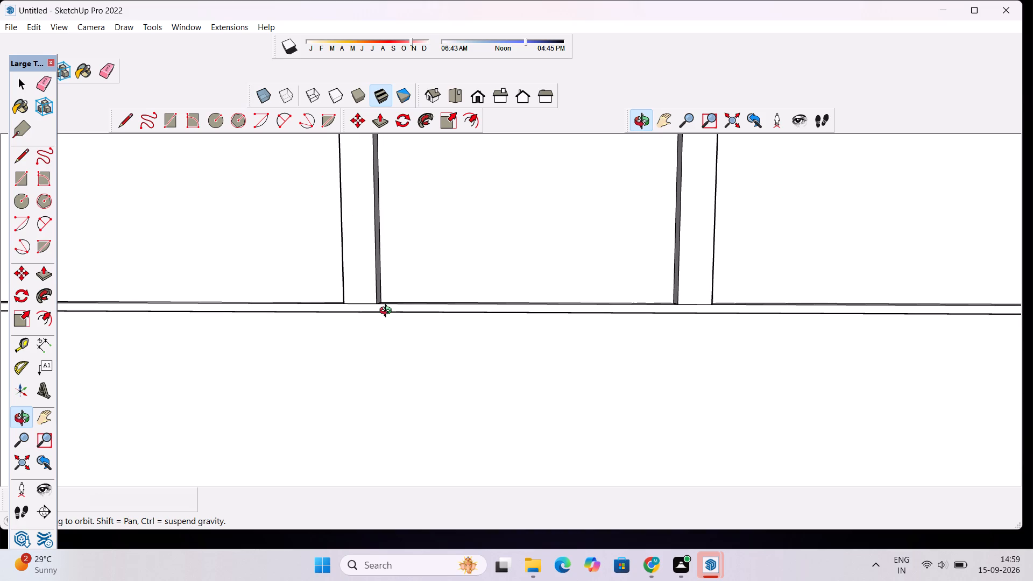
scroll(388, 312, "down", 5)
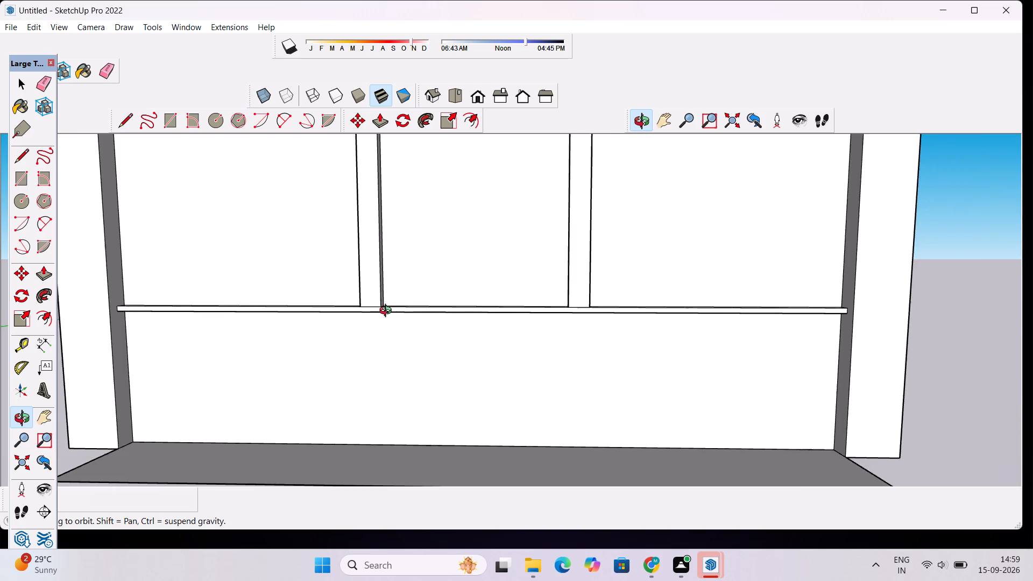
scroll(388, 312, "down", 5)
left_click_drag(396, 294, 620, 270)
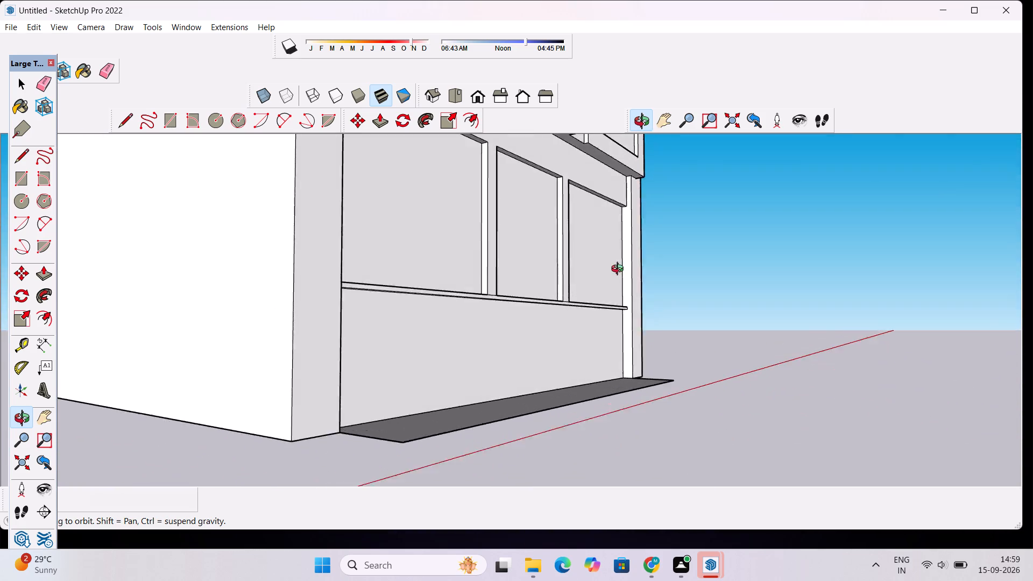
left_click_drag(620, 270, 479, 293)
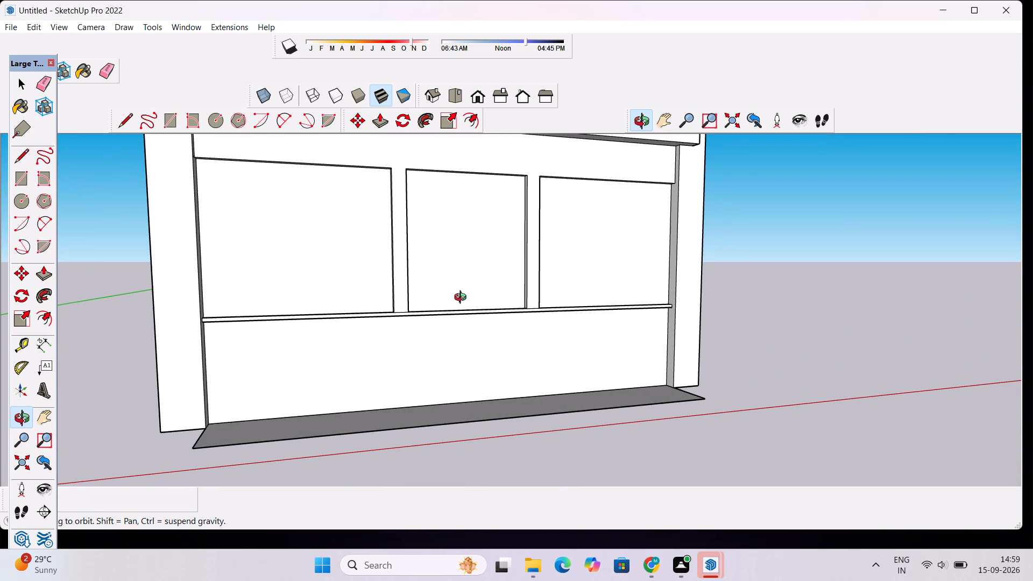
scroll(459, 288, "down", 3)
scroll(335, 363, "up", 1)
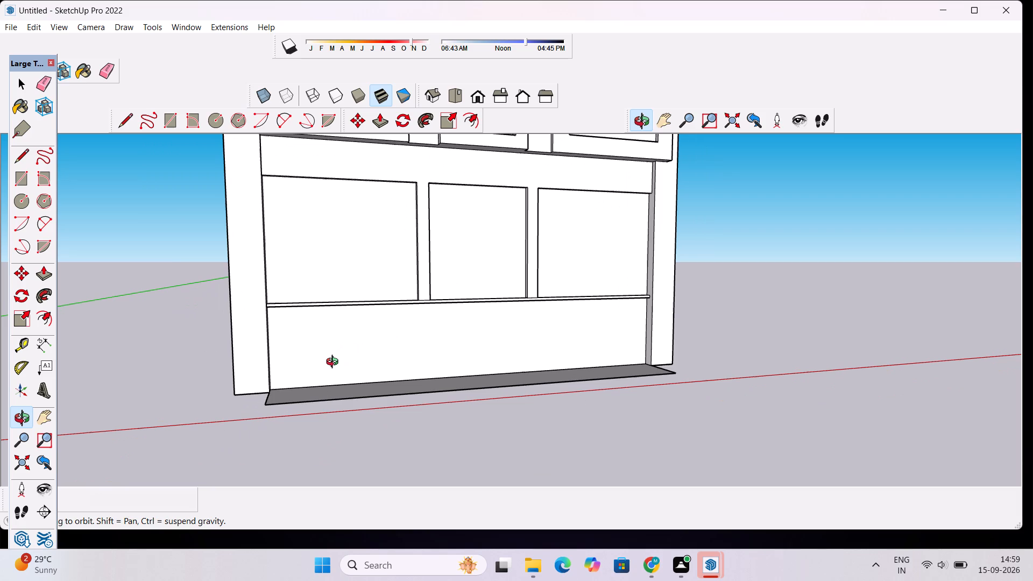
scroll(335, 363, "down", 2)
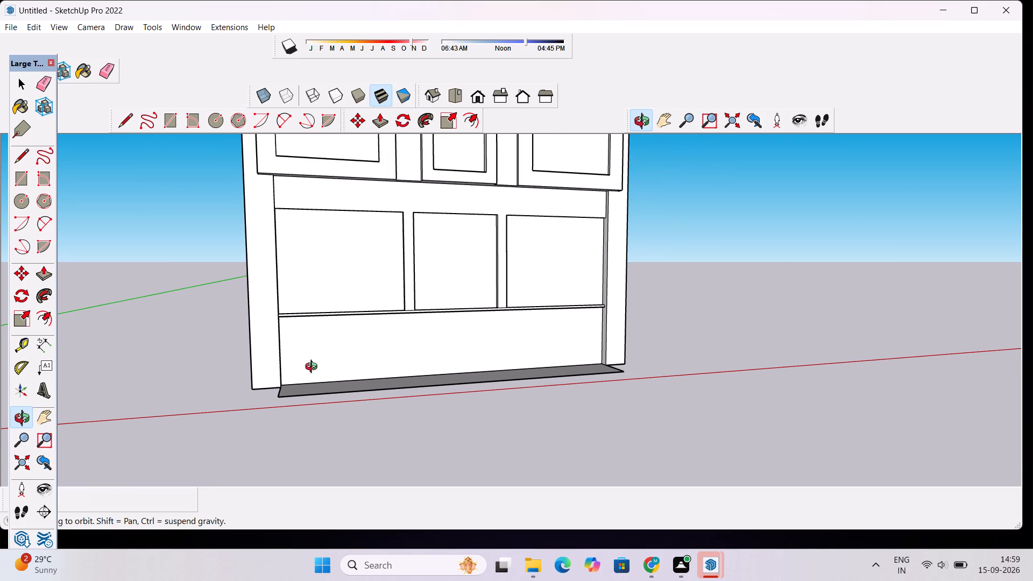
left_click_drag(268, 392, 441, 345)
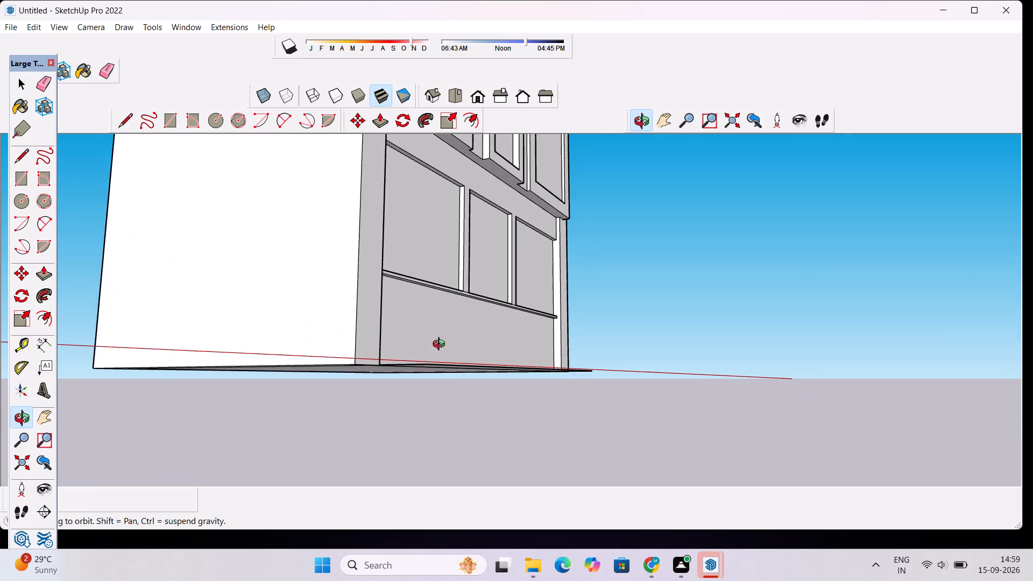
left_click_drag(441, 345, 376, 370)
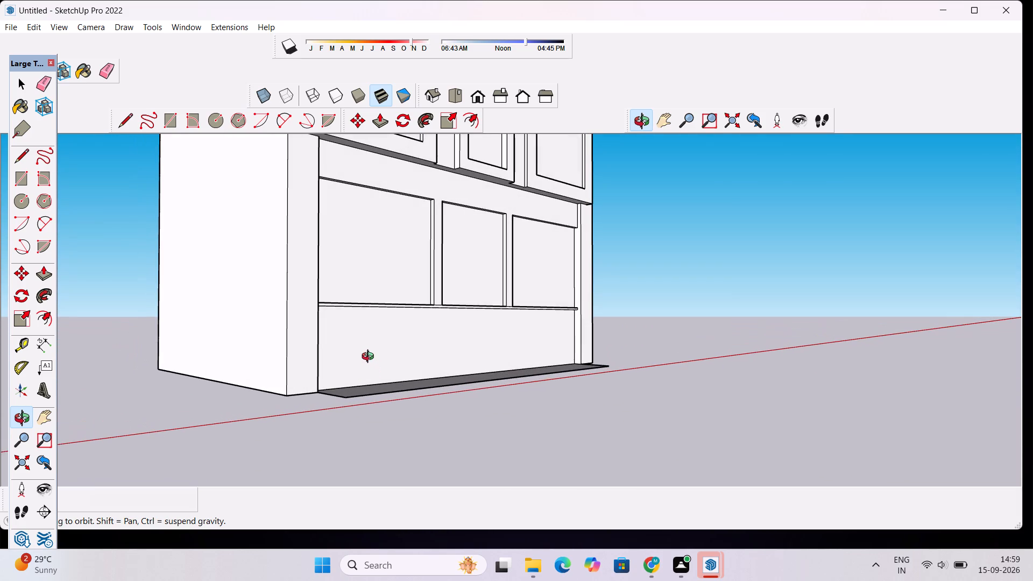
scroll(370, 358, "down", 4)
scroll(397, 349, "up", 5)
left_click_drag(421, 354, 390, 401)
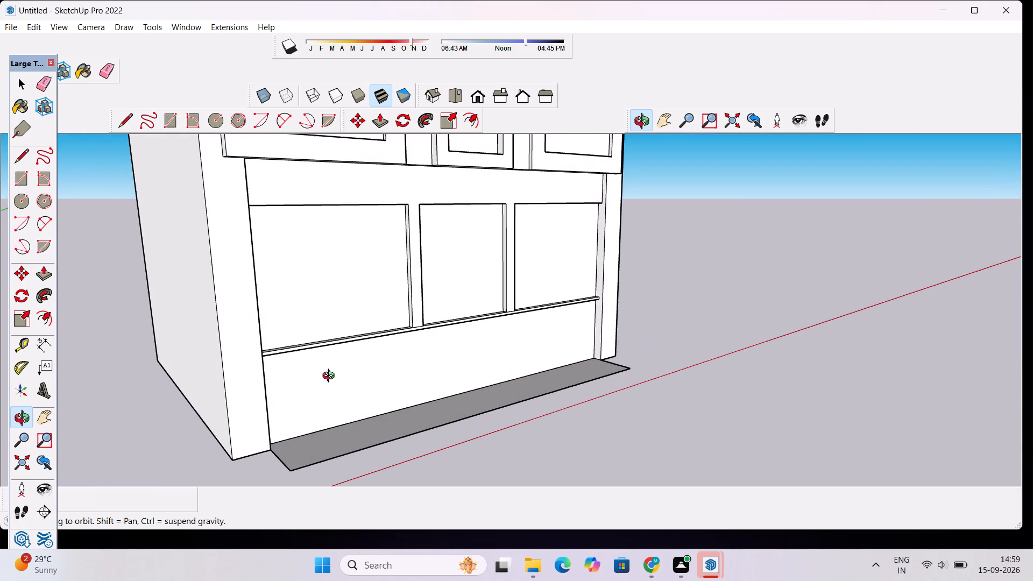
Draw a line about 8' 1" long outward from the left post's bottom outer front corner, beside the base face.
left_click_drag(348, 448, 275, 443)
key("l")
scroll(246, 428, "up", 4)
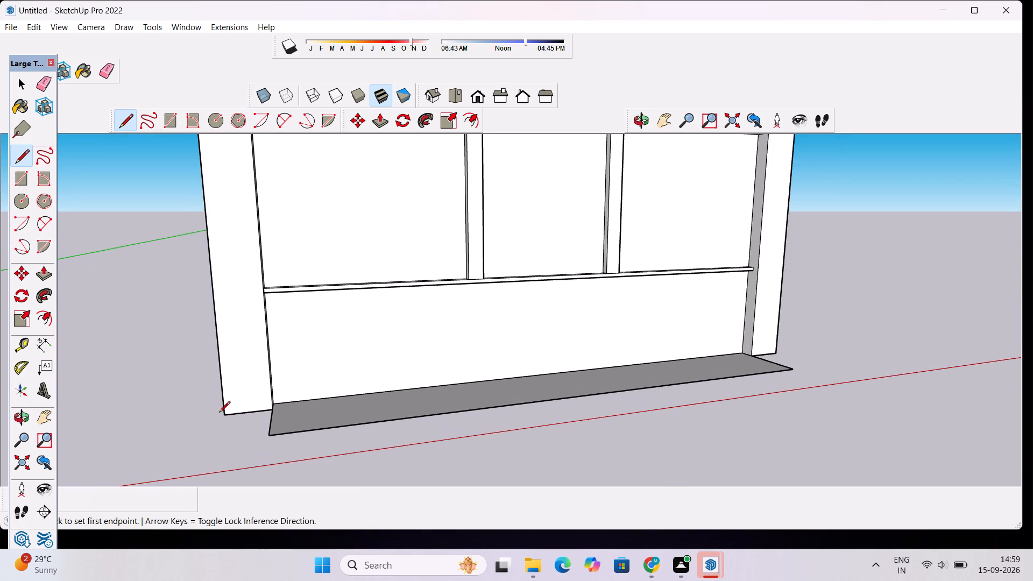
left_click(228, 413)
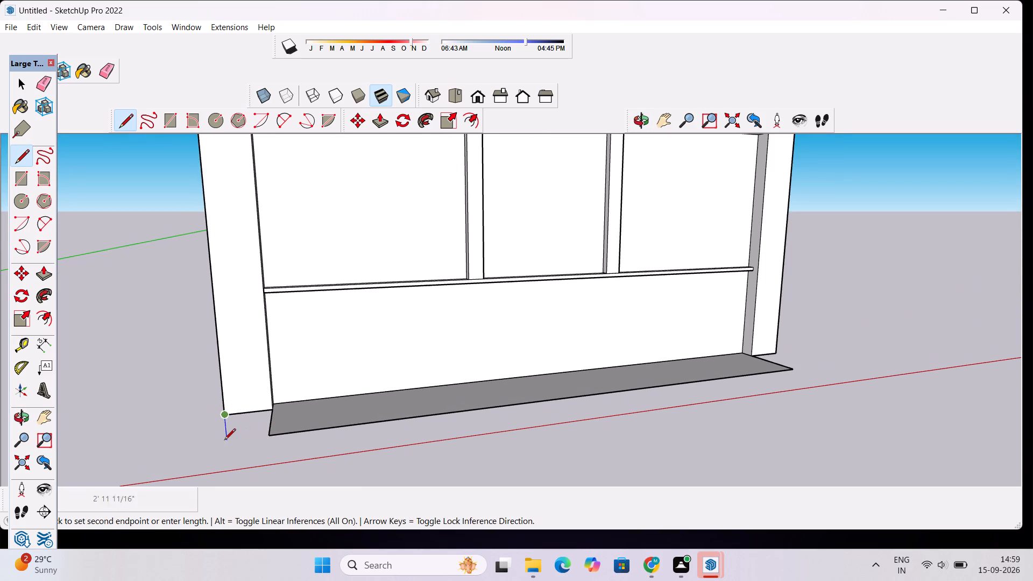
scroll(216, 444, "down", 10)
scroll(218, 438, "up", 8)
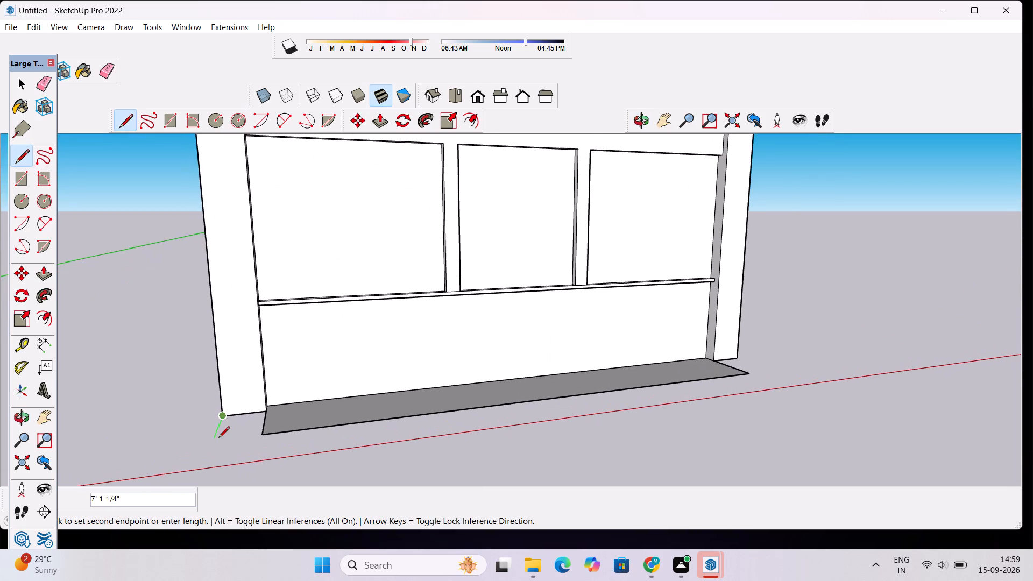
scroll(228, 426, "down", 5)
scroll(214, 484, "up", 13)
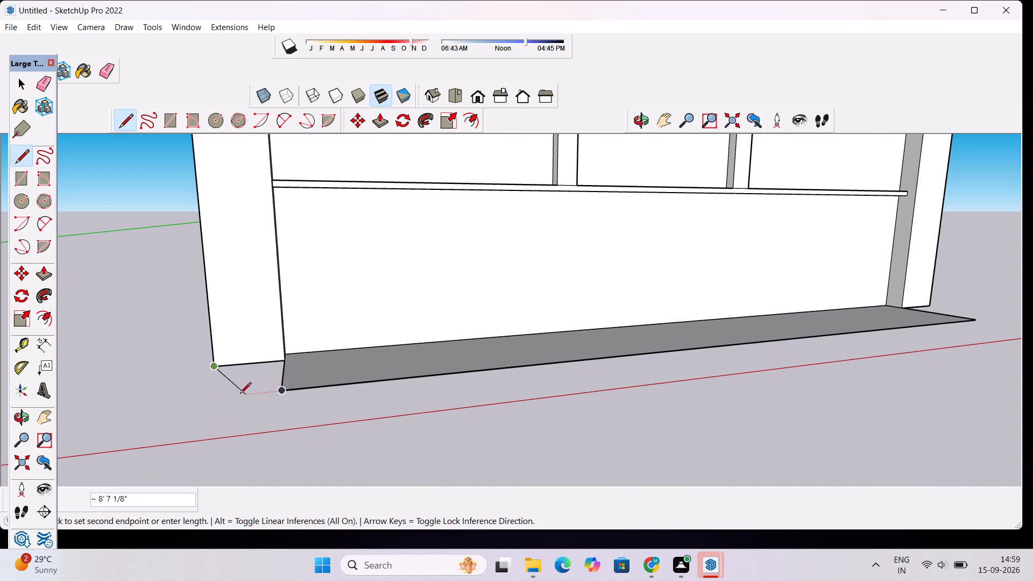
left_click(193, 402)
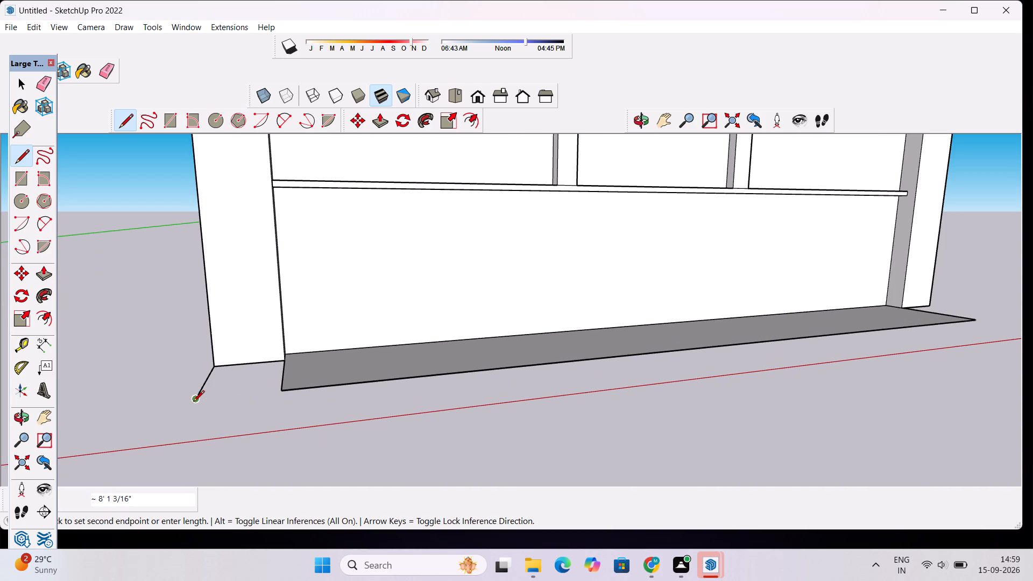
Close the left corner face by drawing a line to the front left corner of the base face.
left_click(282, 395)
Draw a line outward from the right post's bottom outer corner and close it with a line about 4' 9" long to the base face's front corner.
scroll(196, 410, "down", 12)
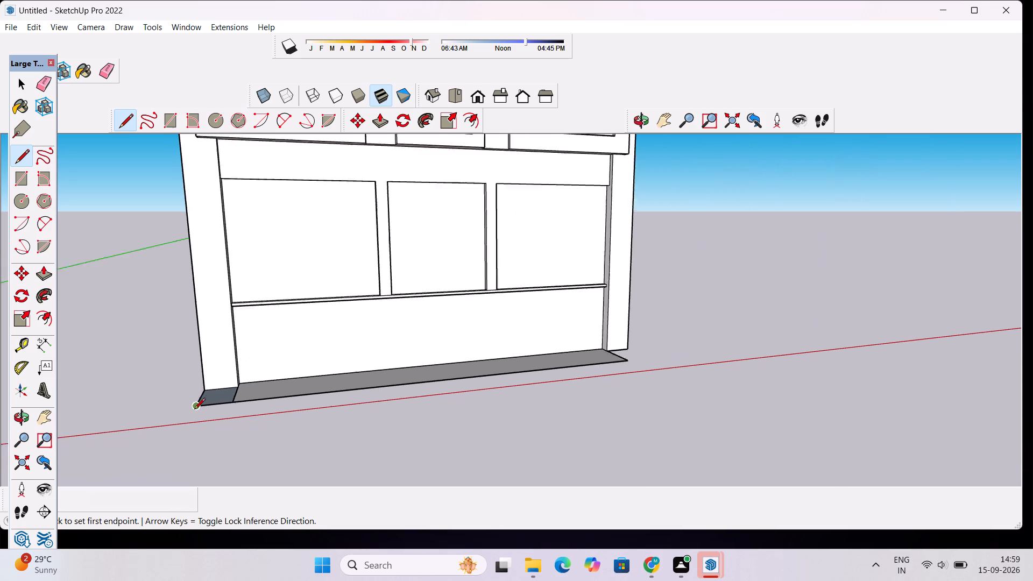
scroll(194, 410, "down", 2)
scroll(609, 355, "up", 14)
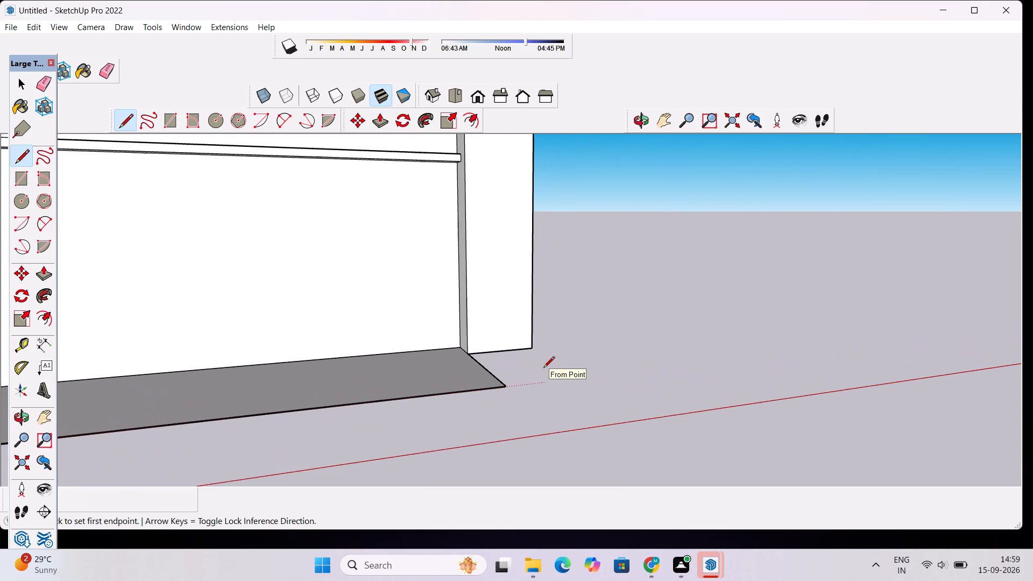
left_click(534, 348)
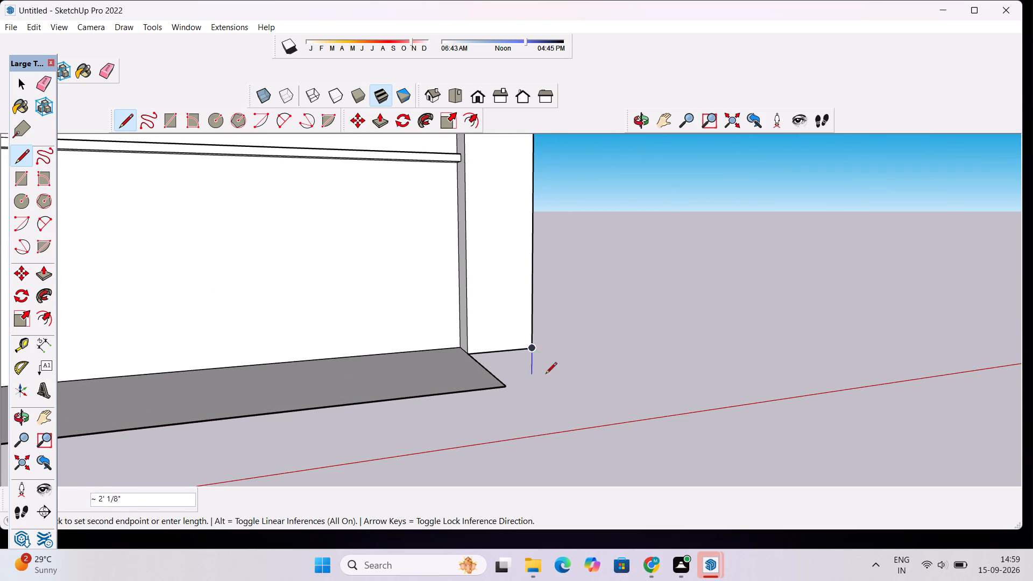
left_click(583, 379)
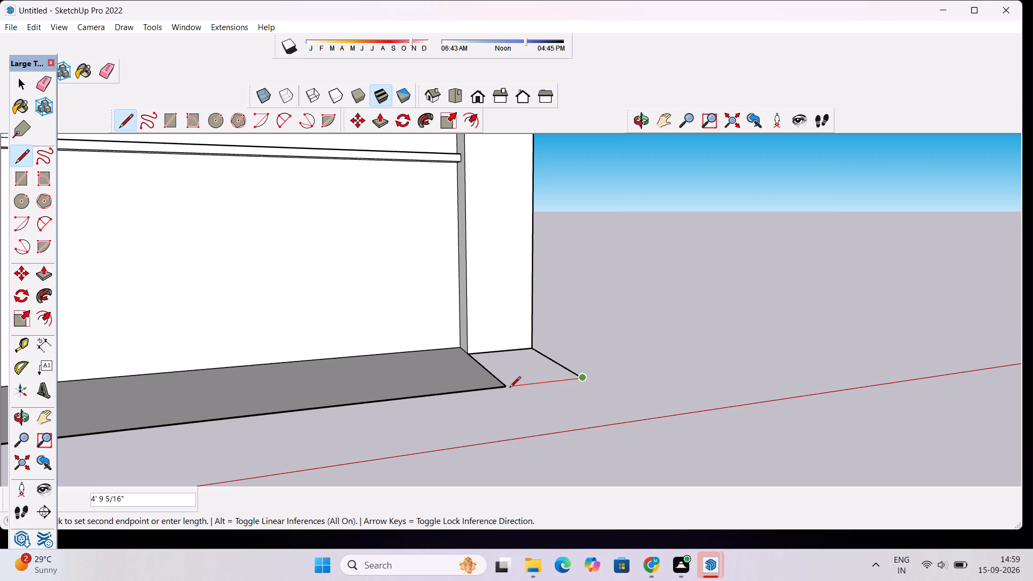
left_click(508, 389)
key("space")
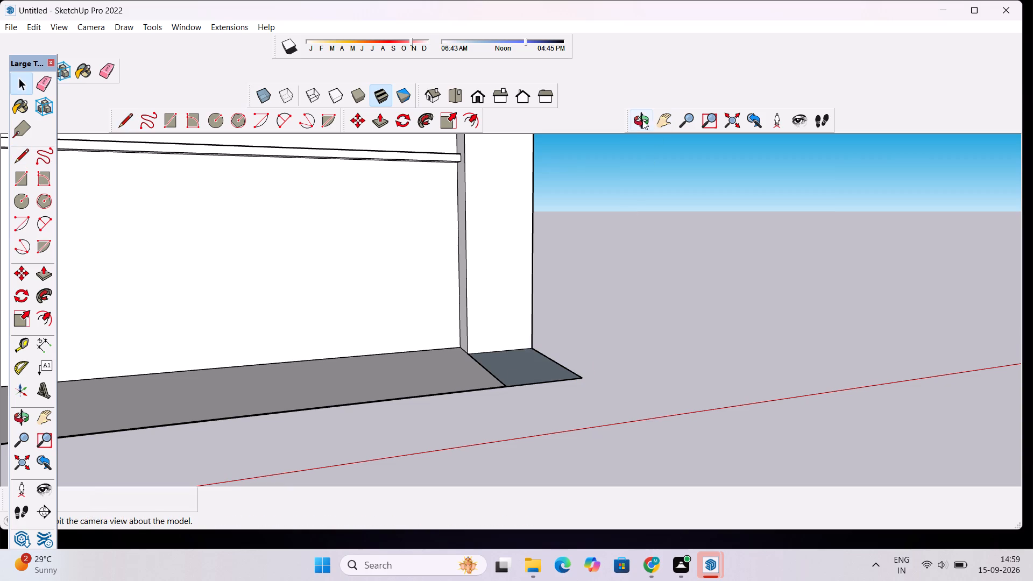
Push/Pull the small face at the foot of the right post by 0.05".
left_click(642, 120)
left_click_drag(624, 183, 519, 373)
scroll(519, 372, "down", 11)
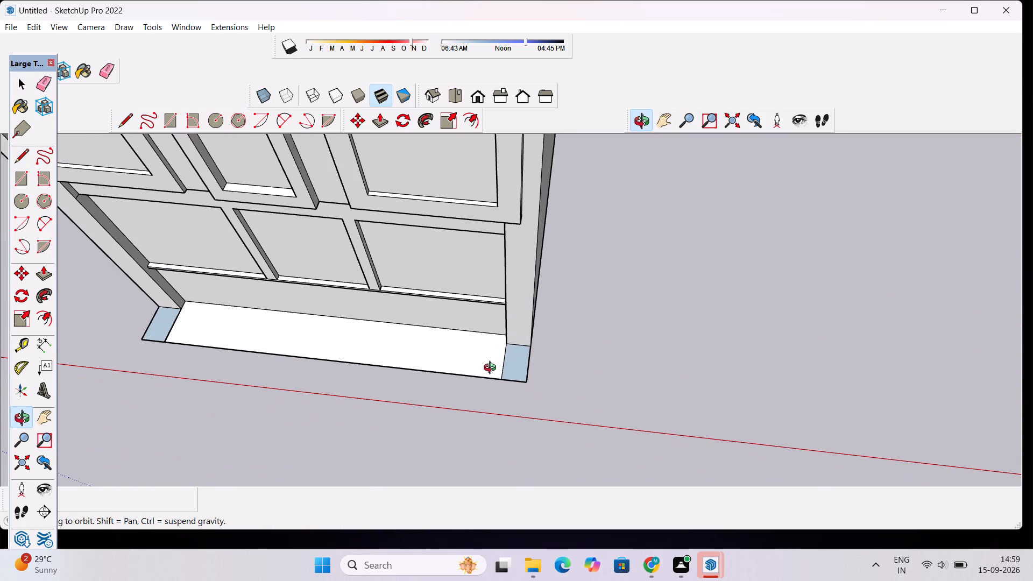
left_click_drag(477, 369, 563, 369, "shift")
scroll(603, 363, "up", 3)
key("space")
left_click(603, 363)
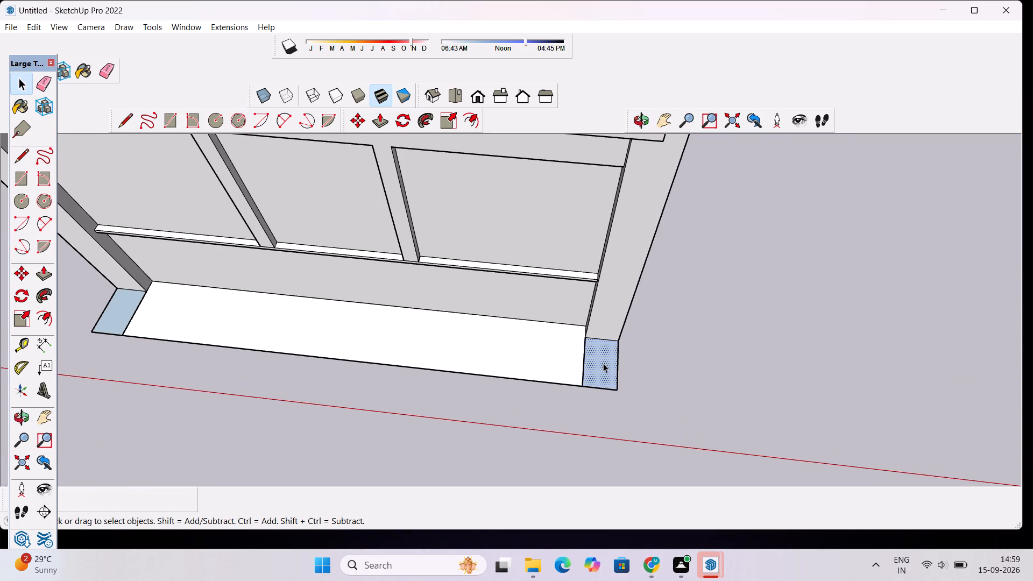
key("p")
left_click(603, 363)
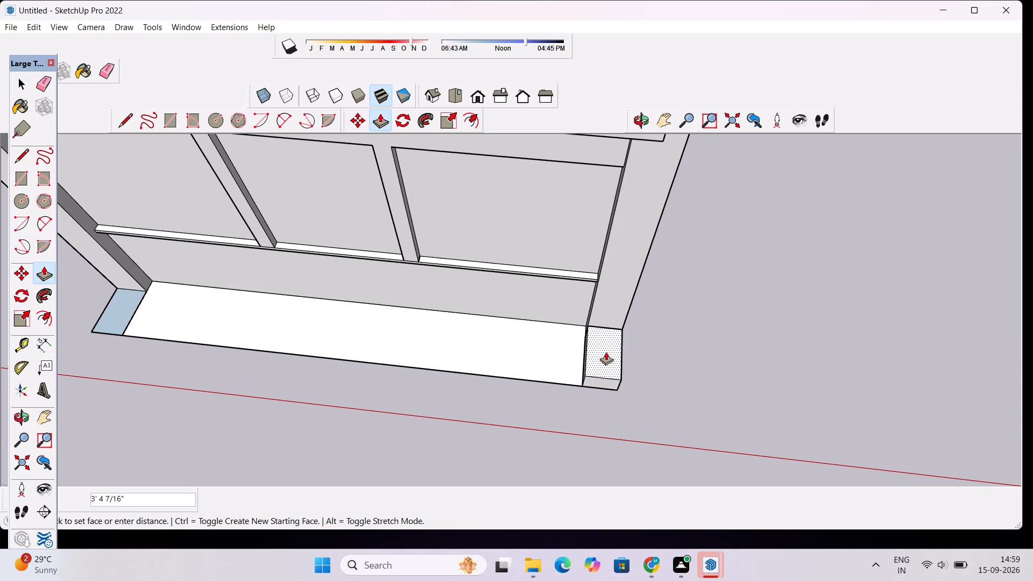
type("0.05")
key("shift+quotedbl")
key("Return")
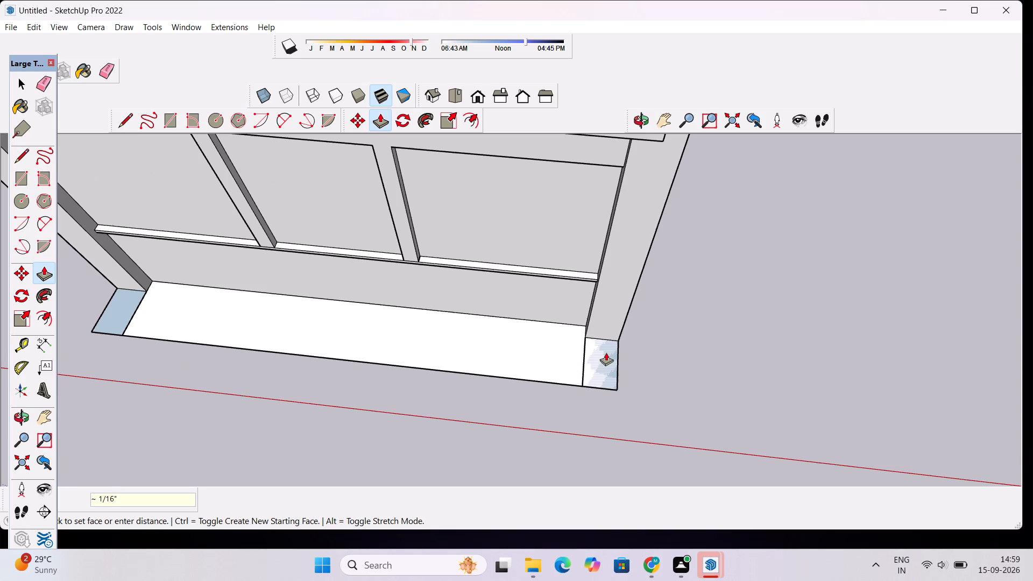
Push/Pull the small face at the foot of the right post by a further 0.5".
scroll(617, 379, "down", 5)
scroll(603, 370, "up", 11)
key("space")
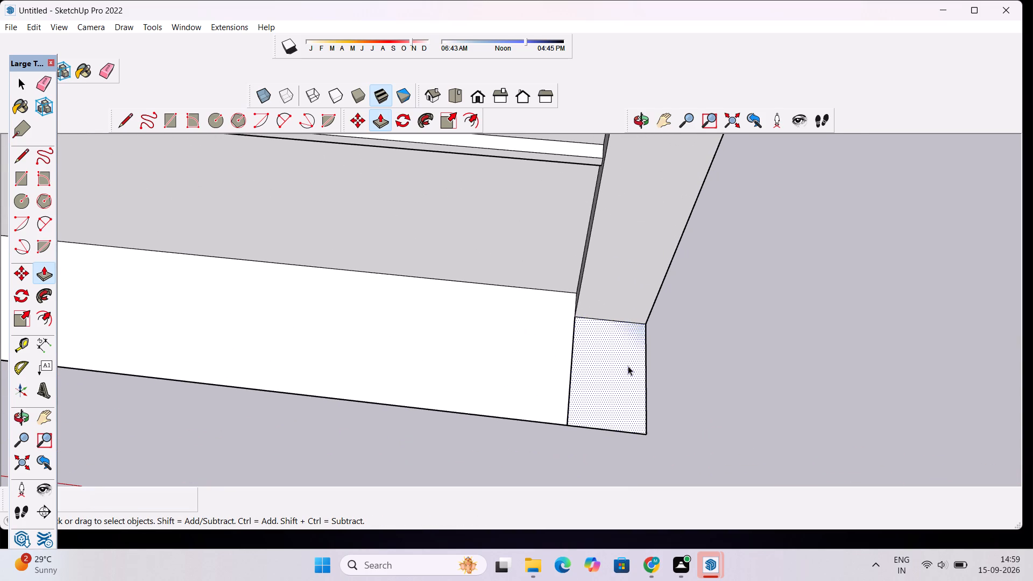
left_click(628, 366)
key("p")
left_click(628, 366)
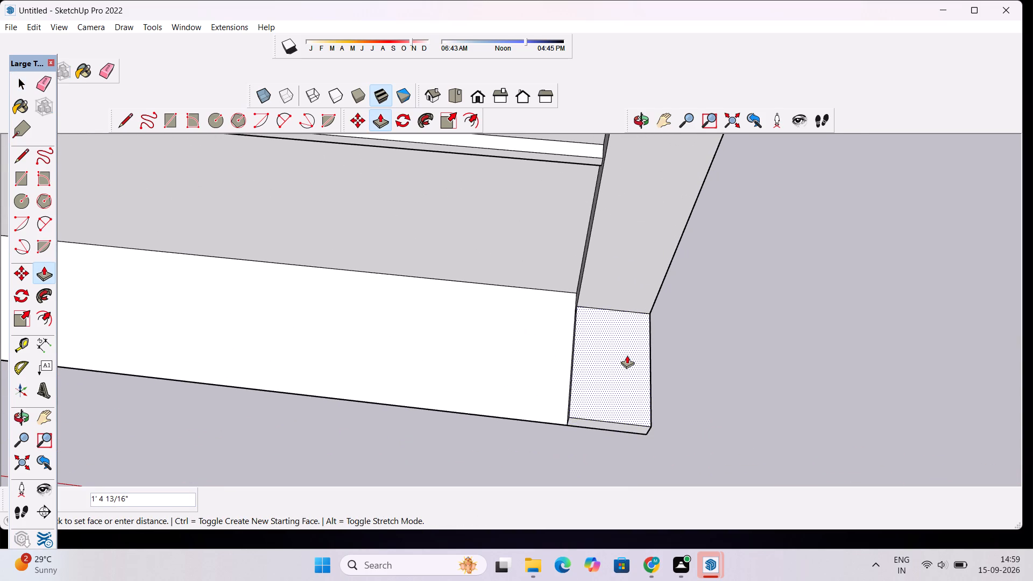
type("0.5\"")
key("Return")
Push/Pull the small face at the foot of the left post by 0.5".
scroll(621, 355, "down", 6)
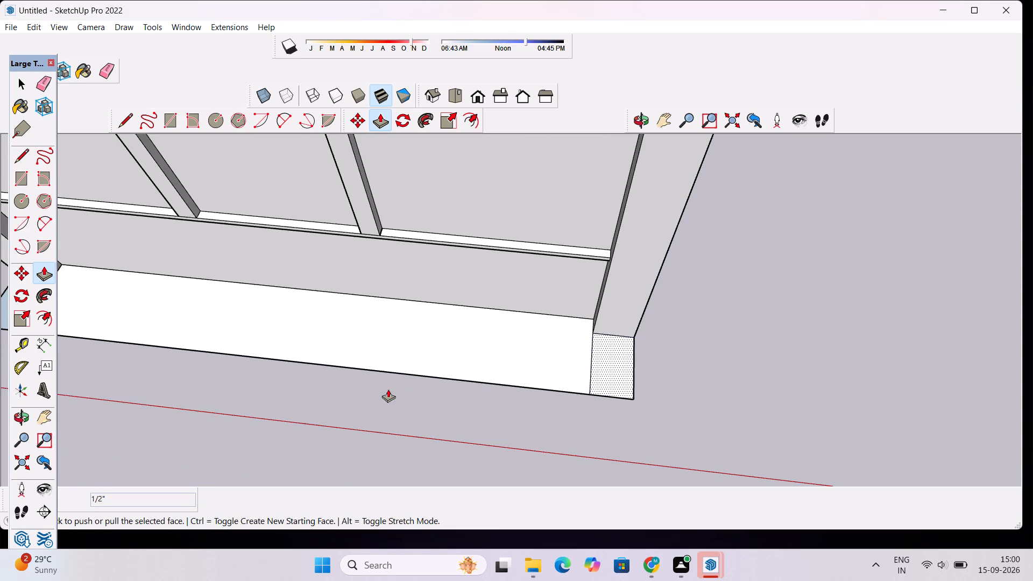
scroll(387, 389, "down", 7)
key("space")
left_click(201, 341)
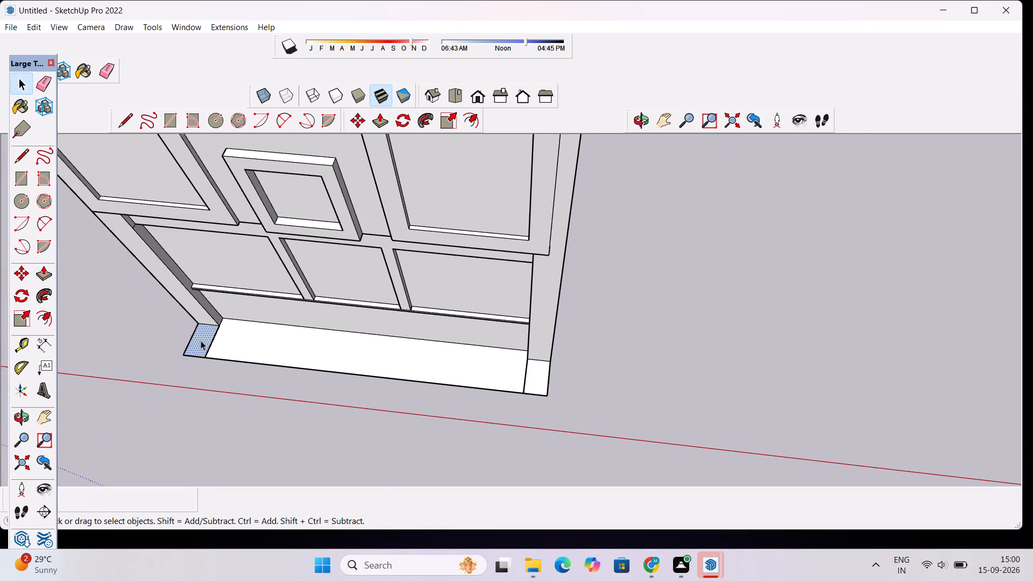
key("p")
left_click(201, 341)
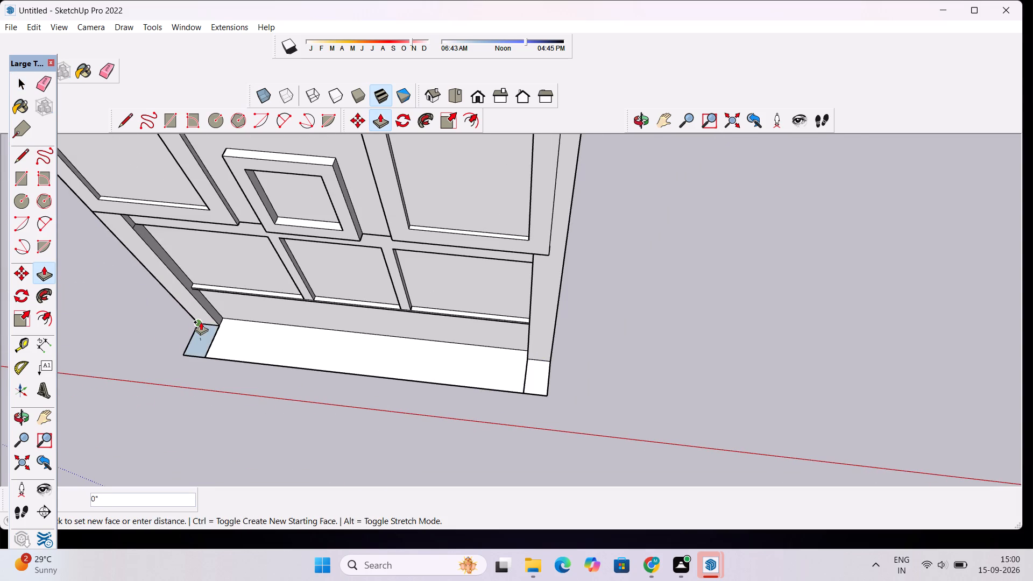
type("0.5\"")
key("Return")
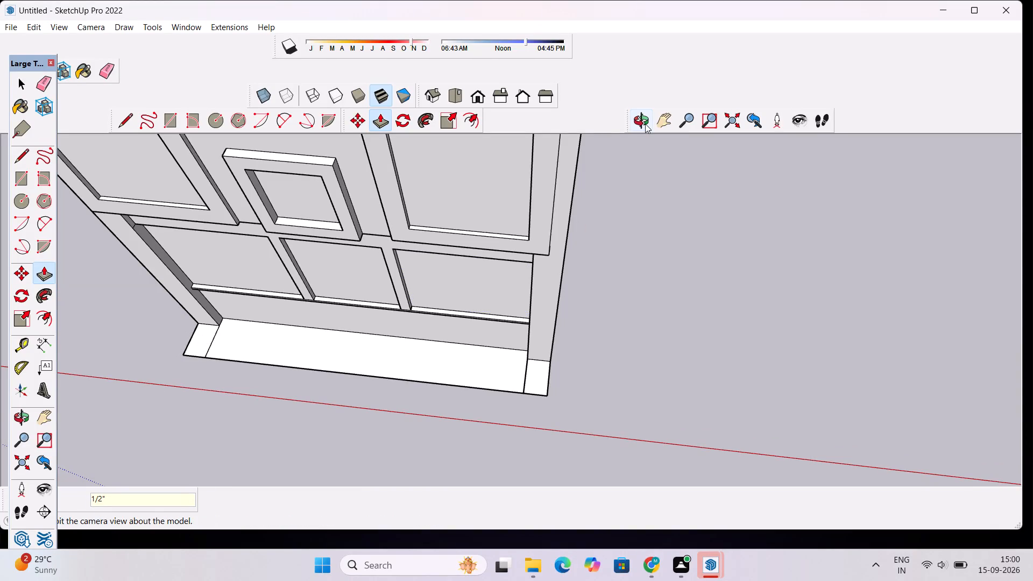
Examine the cabinet front, the three compartments and the extended base from several angles.
left_click(645, 124)
left_click_drag(502, 240, 551, 143)
scroll(487, 276, "down", 5)
left_click_drag(485, 276, 499, 328, "shift")
scroll(499, 328, "down", 6)
left_click_drag(385, 384, 416, 288)
scroll(416, 317, "up", 5)
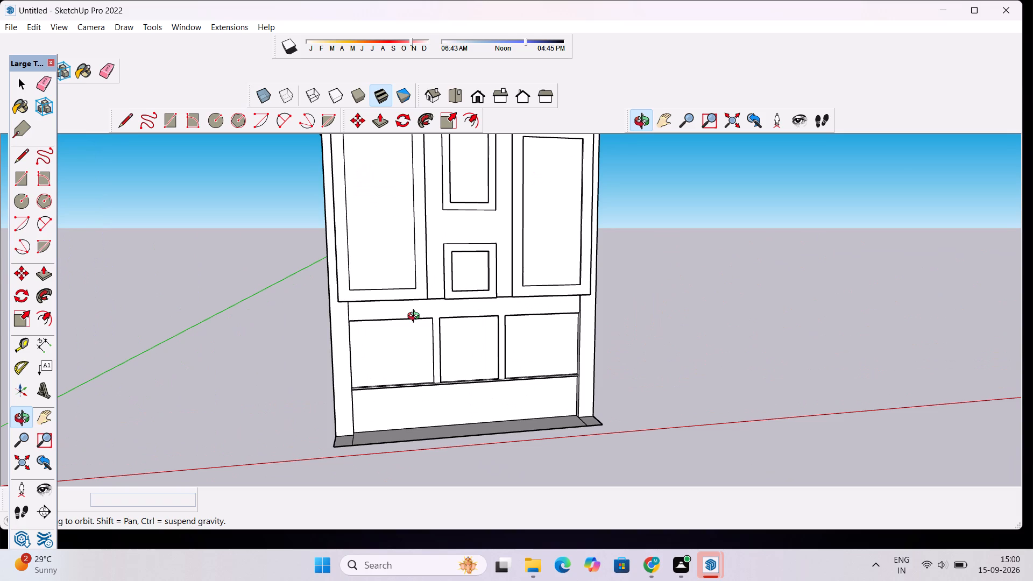
scroll(437, 318, "down", 4)
scroll(450, 372, "up", 5)
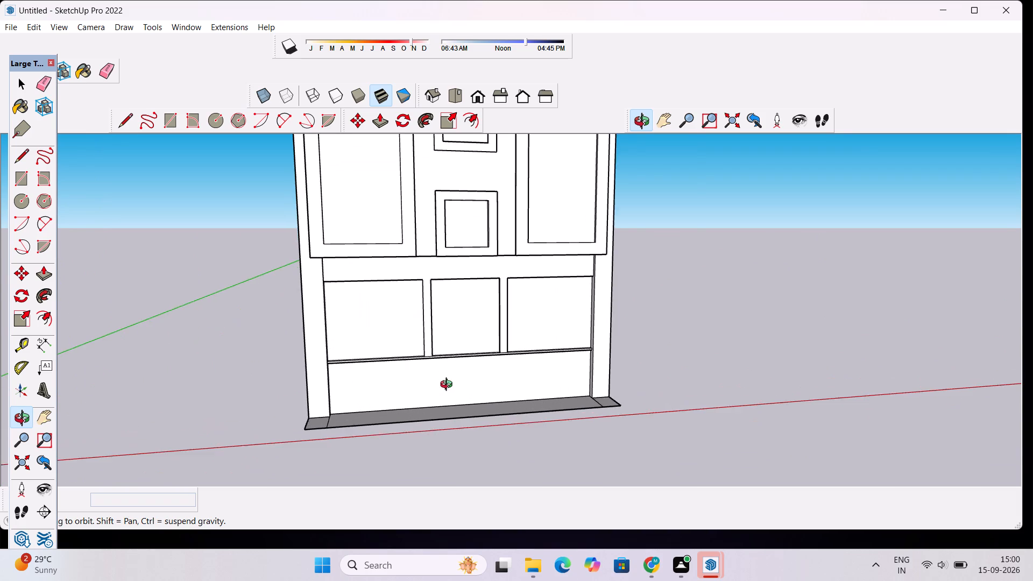
scroll(449, 386, "up", 4)
left_click_drag(476, 386, 452, 458)
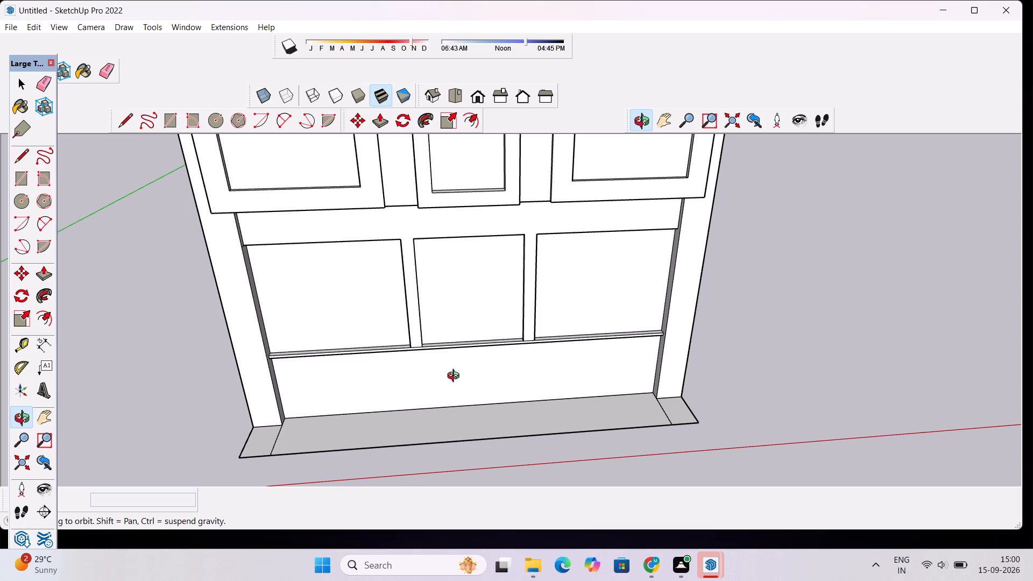
Pull the narrow front face of the bottom rail's ledge, below the three compartments, outward by 1'.
scroll(285, 366, "up", 4)
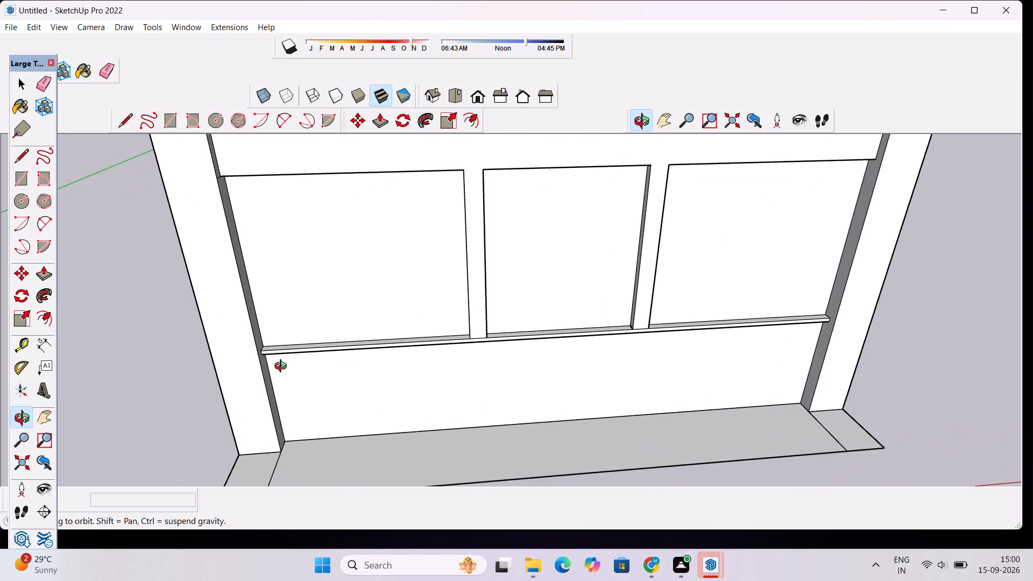
scroll(283, 367, "up", 5)
scroll(283, 367, "down", 5)
left_click_drag(326, 361, 261, 365)
scroll(258, 363, "up", 3, "shift")
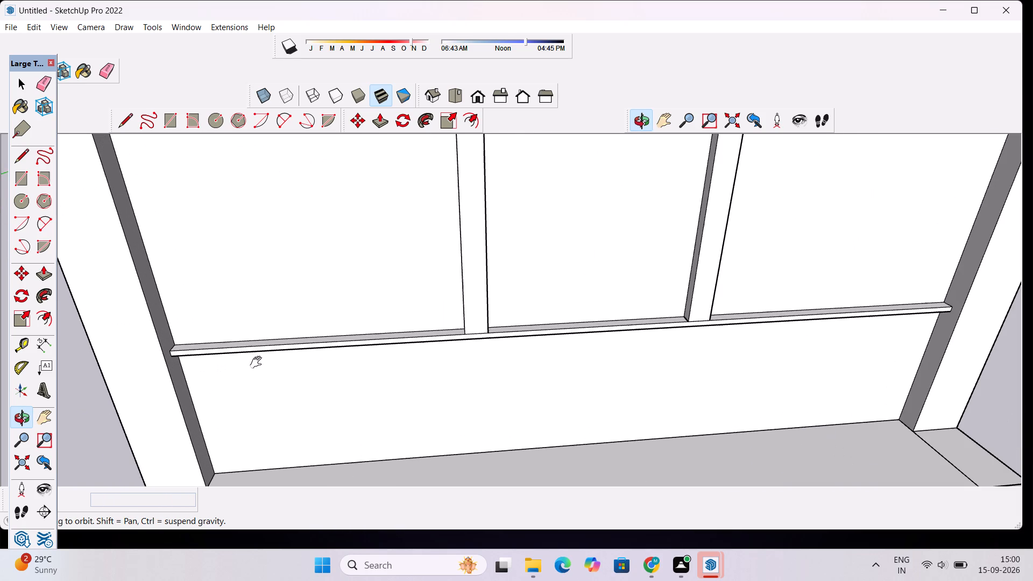
key("space")
scroll(296, 348, "up", 9)
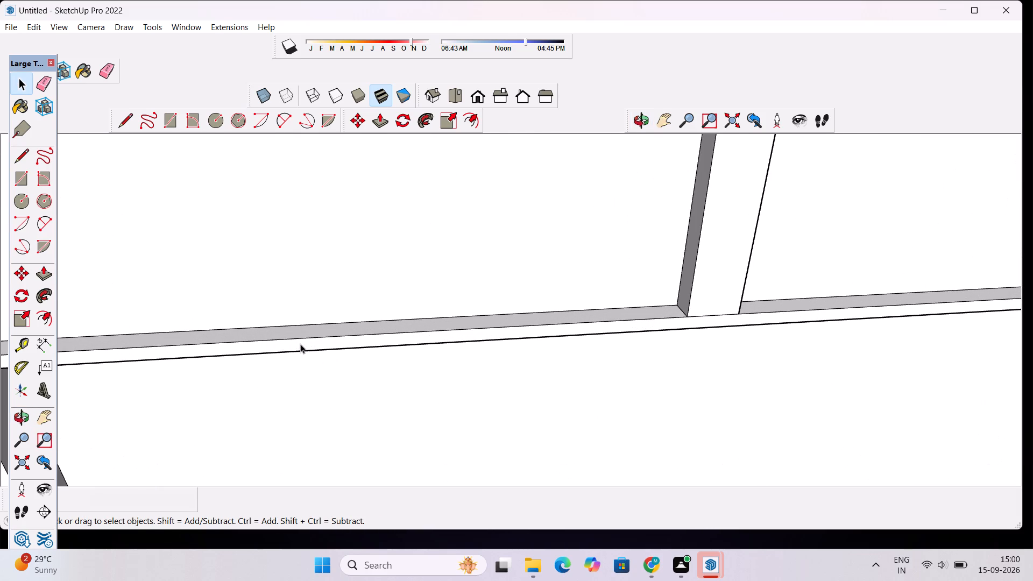
left_click(300, 344)
key("p")
left_click(300, 344)
scroll(295, 350, "down", 8)
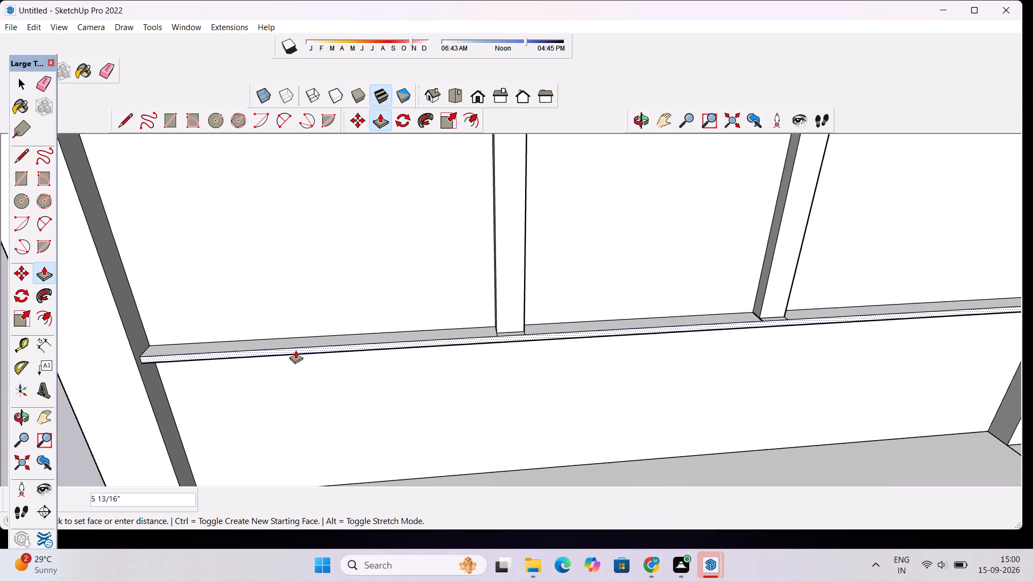
left_click(129, 386)
key("space")
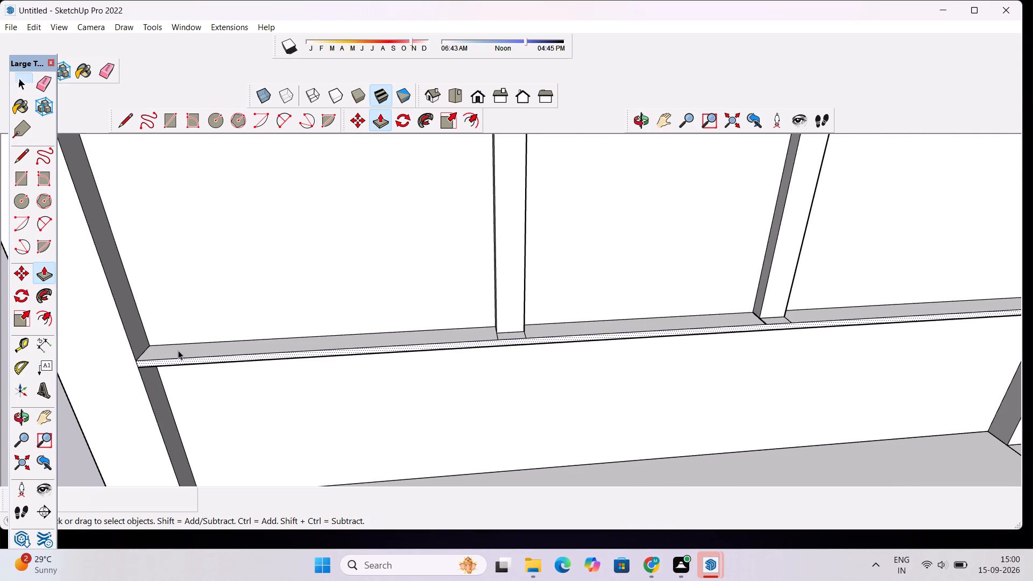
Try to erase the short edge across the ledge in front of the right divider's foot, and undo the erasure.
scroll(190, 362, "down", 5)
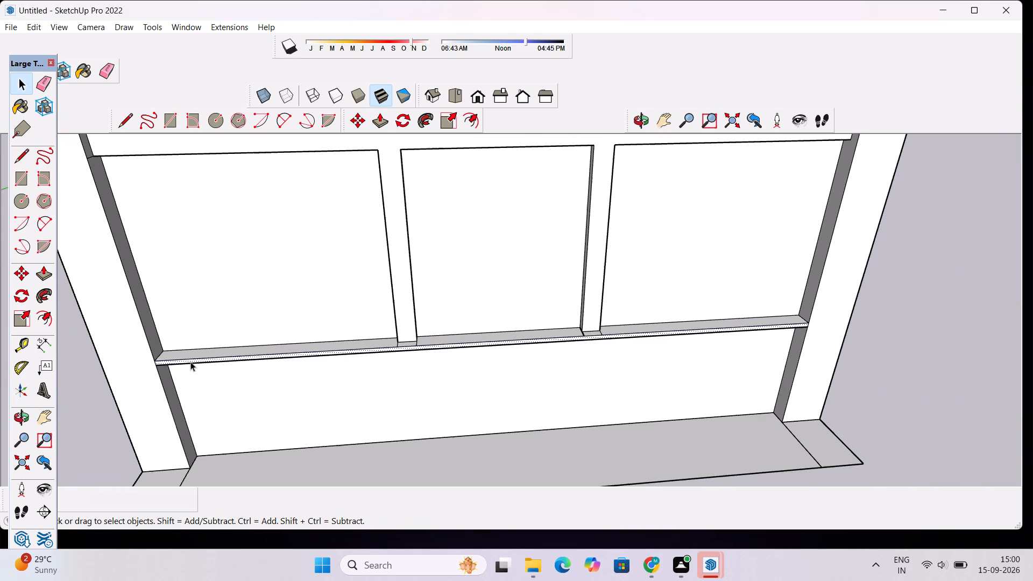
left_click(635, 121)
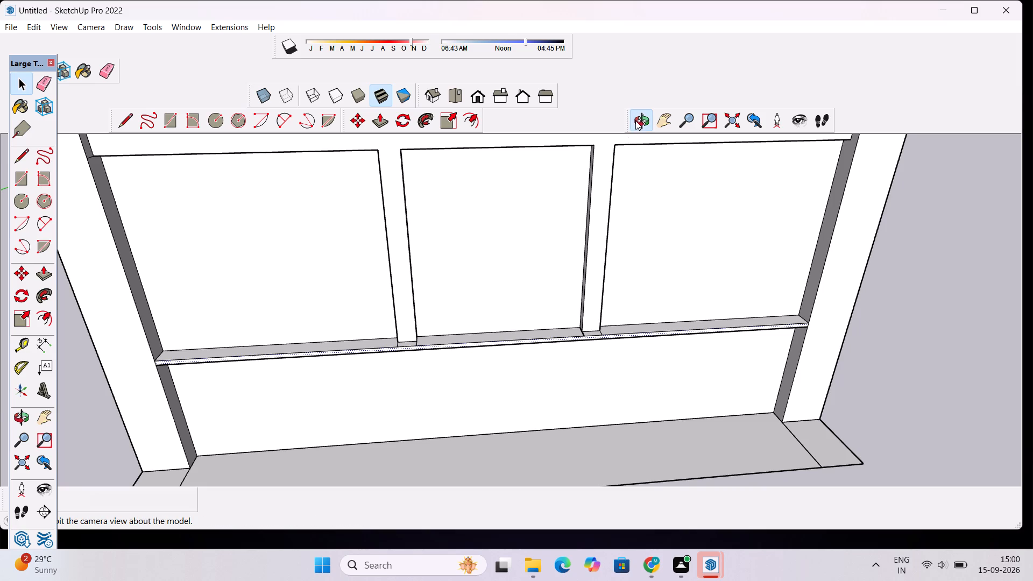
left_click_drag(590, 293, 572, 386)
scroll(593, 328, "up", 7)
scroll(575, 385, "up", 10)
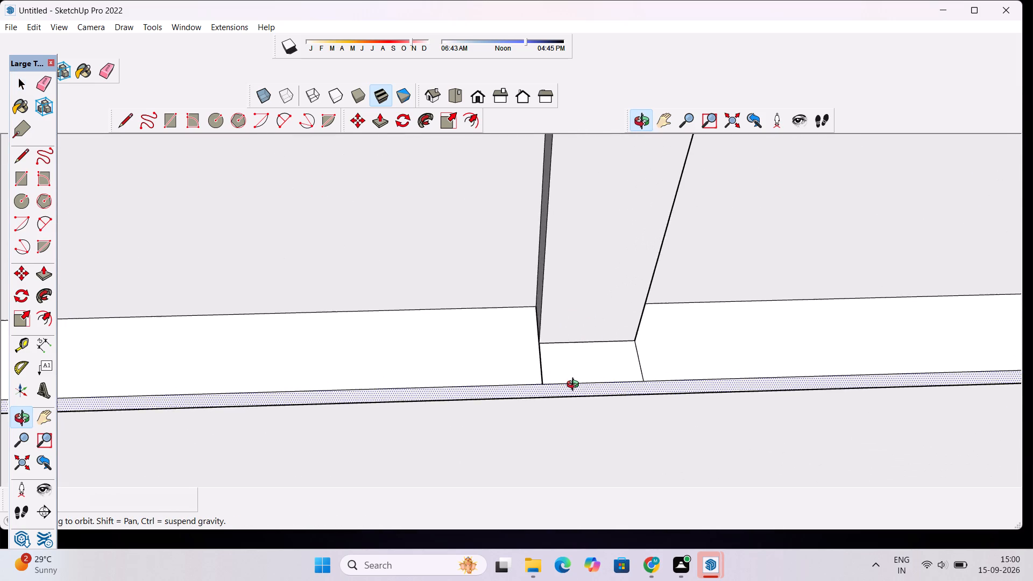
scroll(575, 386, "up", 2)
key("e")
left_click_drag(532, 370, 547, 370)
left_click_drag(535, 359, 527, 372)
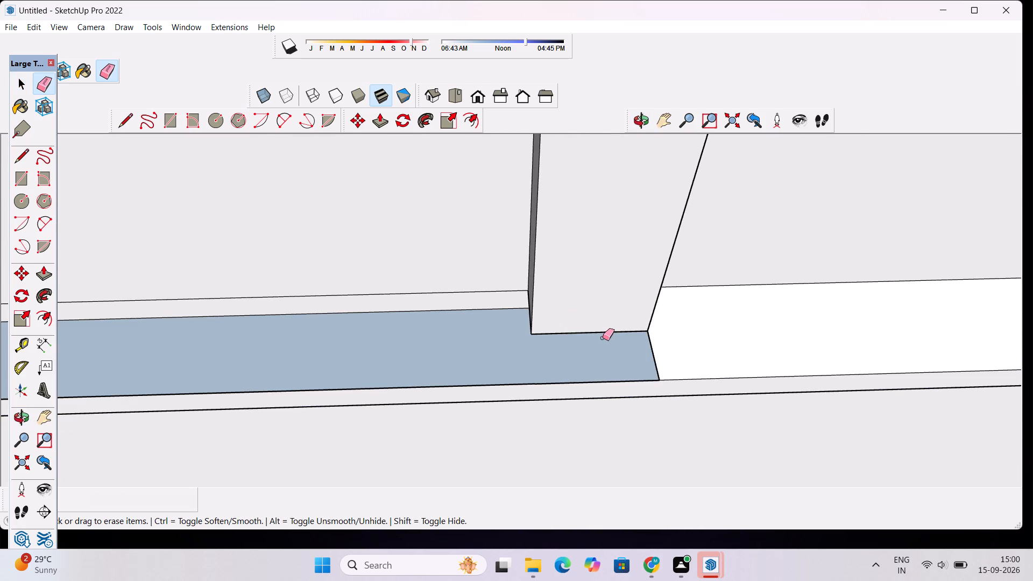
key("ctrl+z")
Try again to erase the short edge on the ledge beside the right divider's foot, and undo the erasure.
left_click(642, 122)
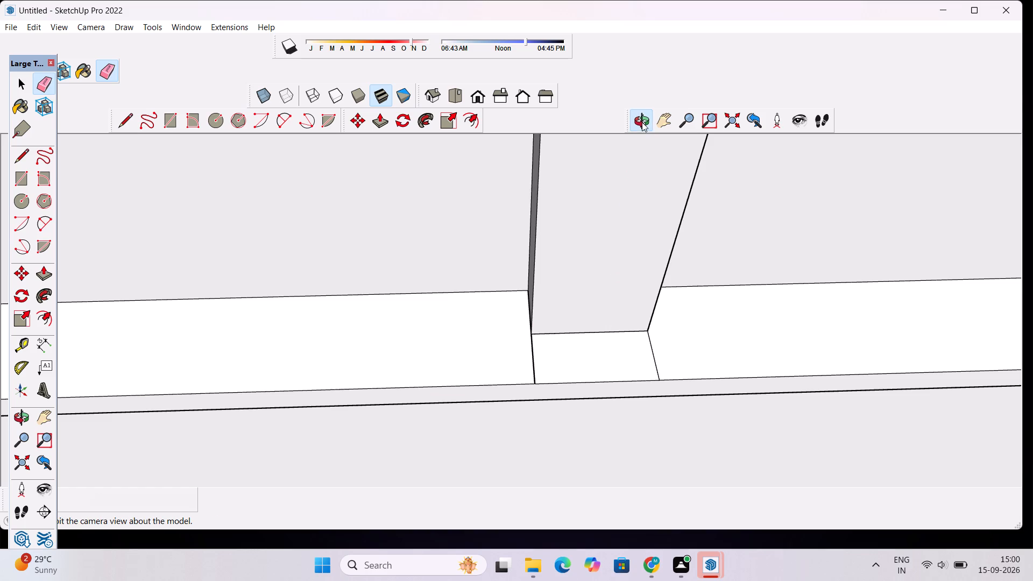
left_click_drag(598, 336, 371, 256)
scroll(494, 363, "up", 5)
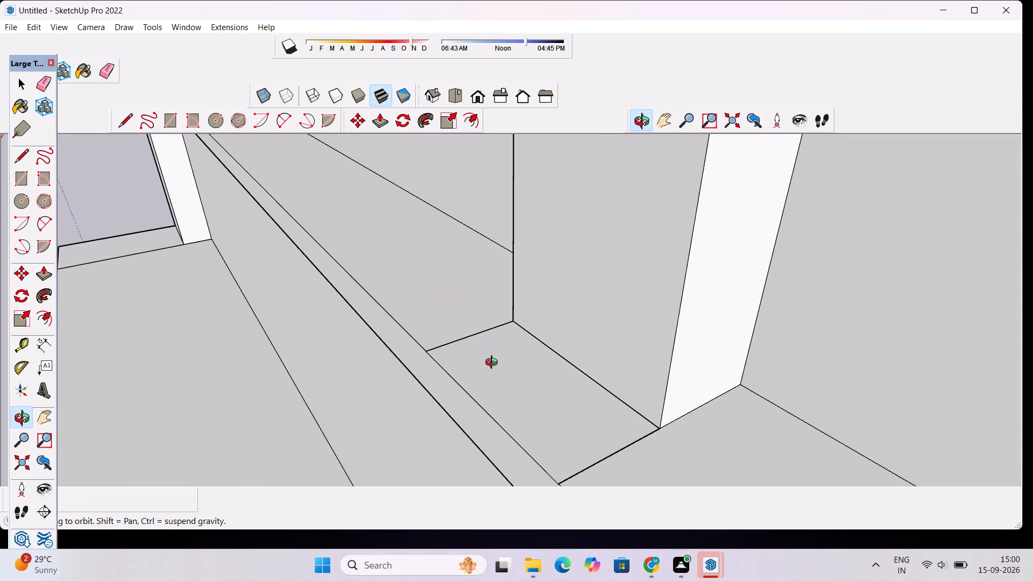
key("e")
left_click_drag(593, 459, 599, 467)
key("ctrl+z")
Examine the deepened ledge, its underside, the side posts and the projecting base from several angles.
scroll(461, 403, "down", 6)
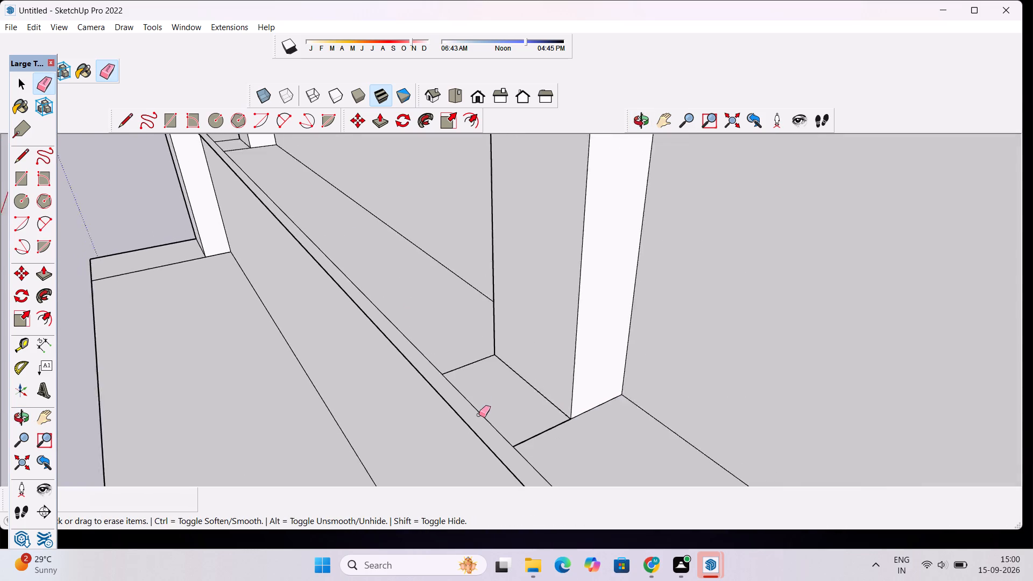
scroll(479, 415, "down", 6)
left_click(640, 128)
left_click_drag(387, 437, 653, 288)
scroll(654, 286, "down", 5)
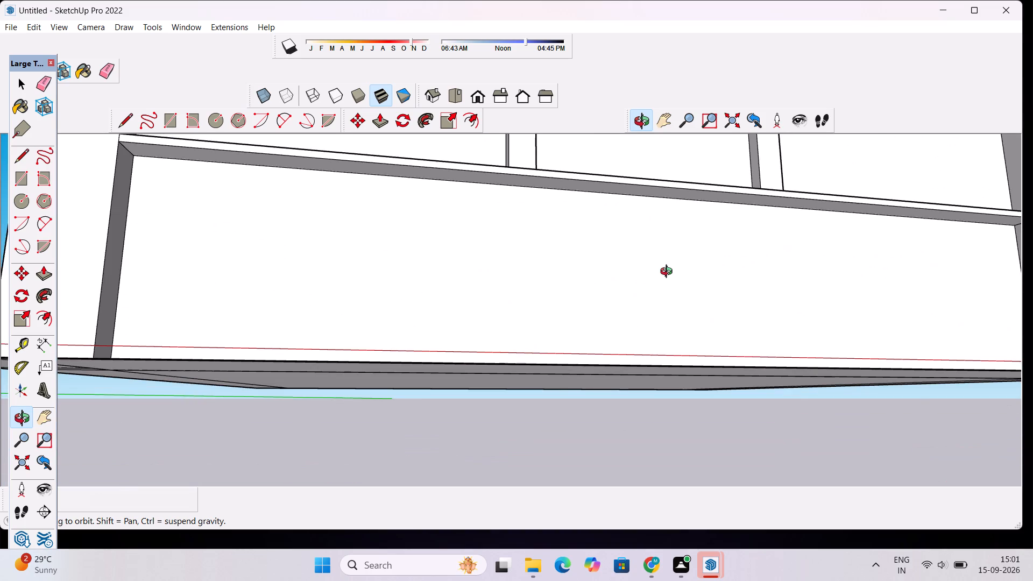
scroll(669, 273, "down", 4)
left_click_drag(605, 285, 602, 309)
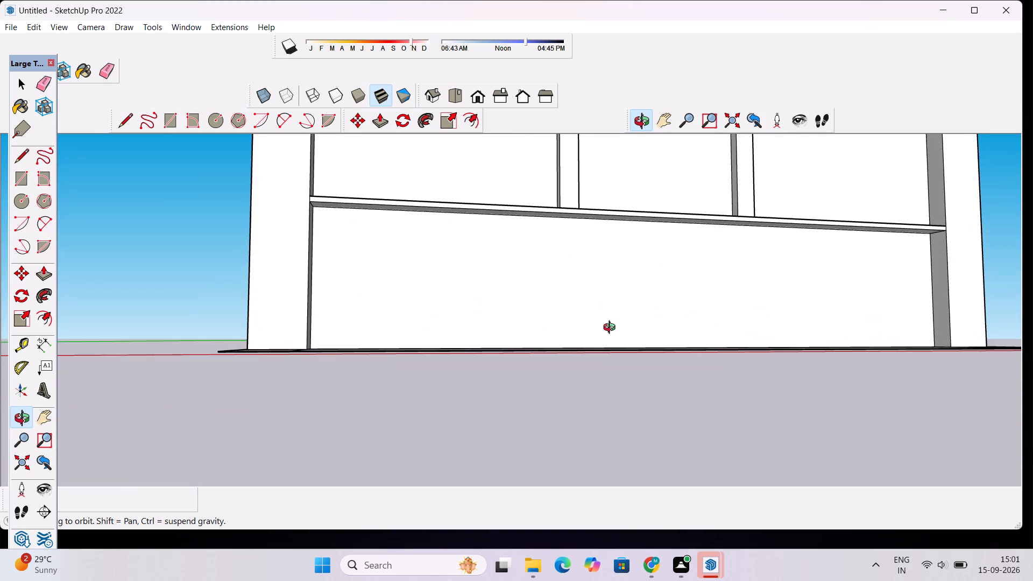
scroll(612, 329, "down", 4)
left_click_drag(610, 333, 606, 356)
scroll(602, 354, "down", 4)
left_click_drag(653, 285, 613, 328, "shift")
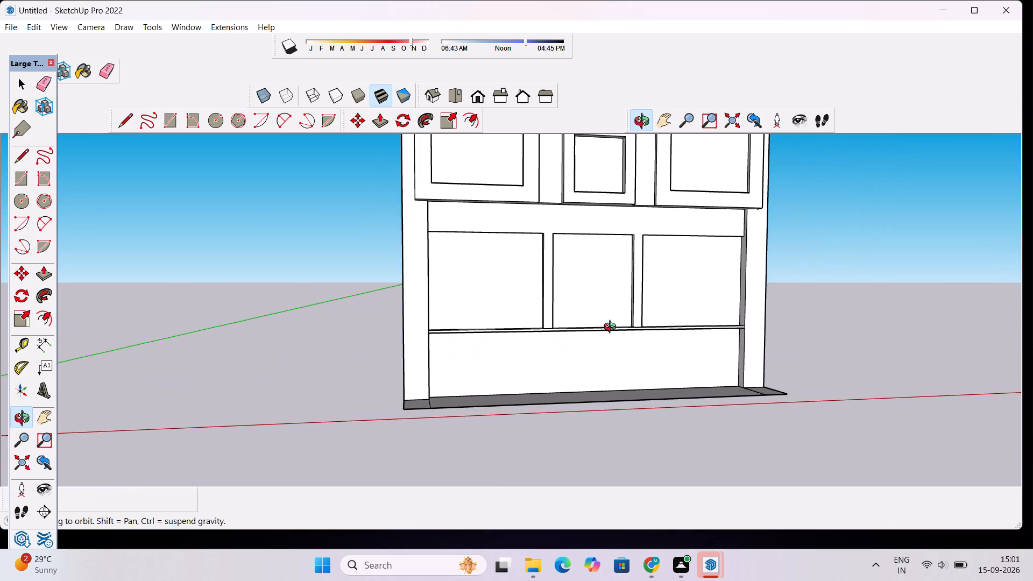
left_click_drag(603, 338, 578, 407)
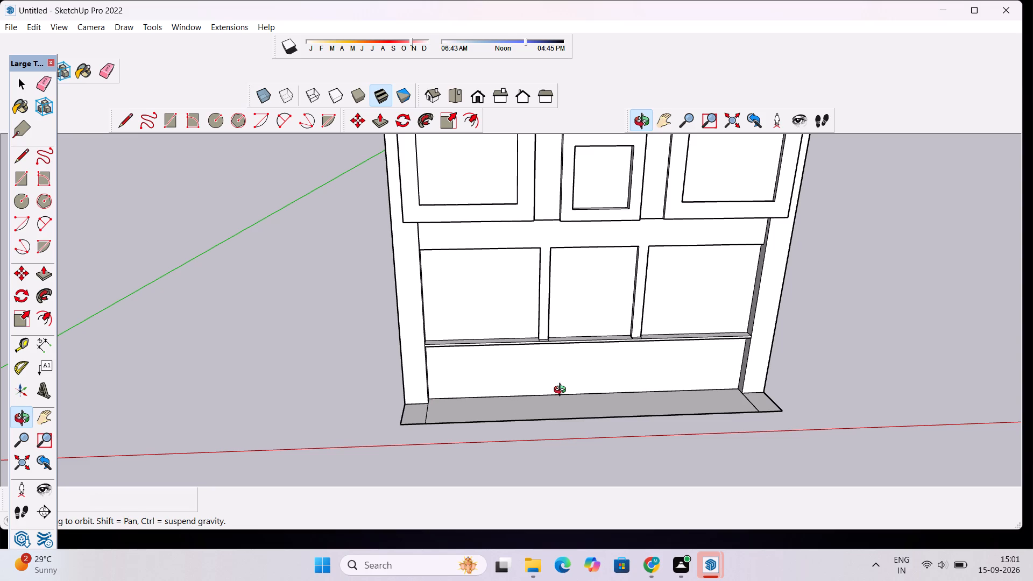
scroll(562, 389, "up", 4)
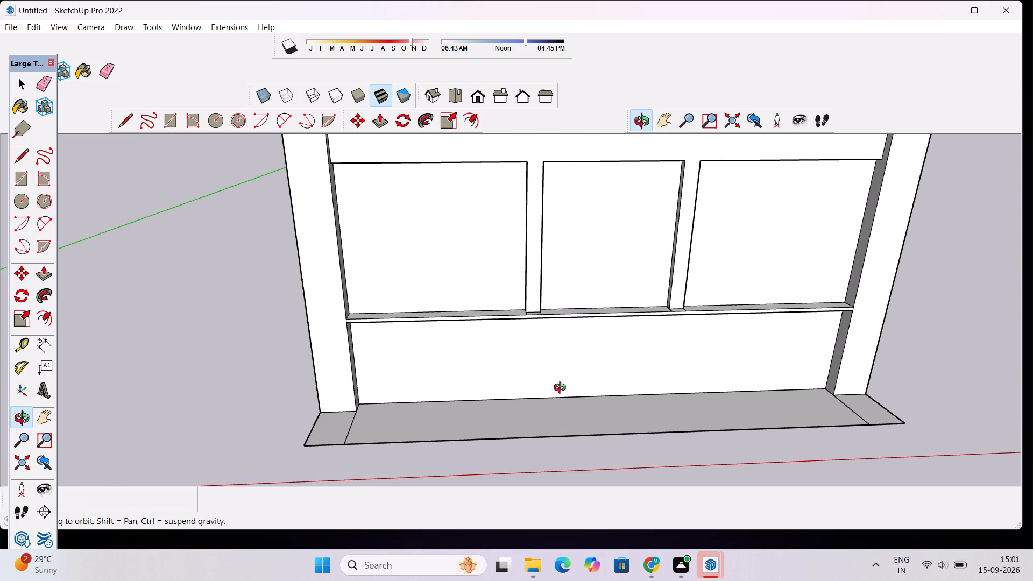
Draw two vertical edges across the ledge's front face, in line with the outer sides of the left and right dividers.
key("p")
scroll(578, 323, "up", 4)
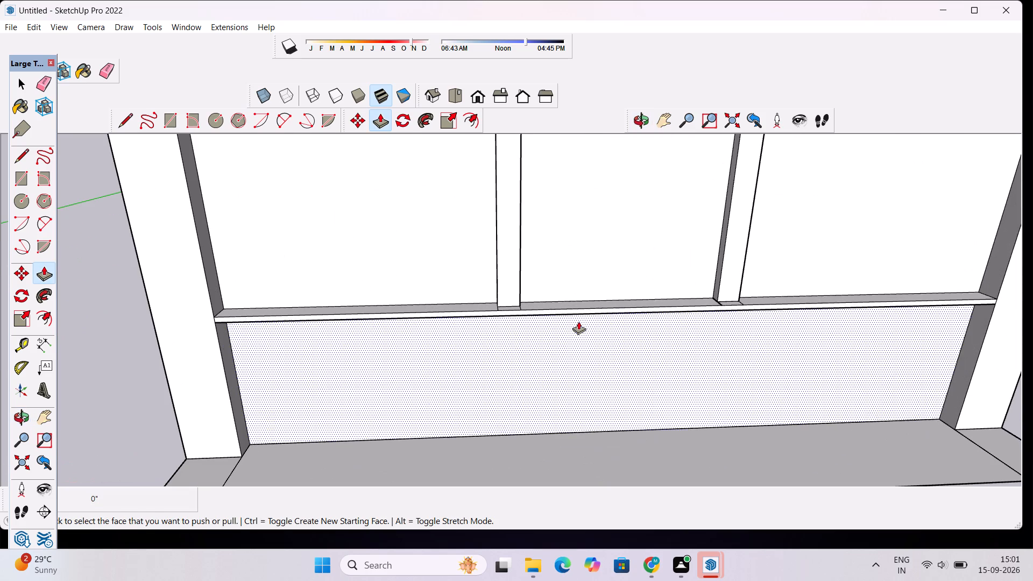
key("space")
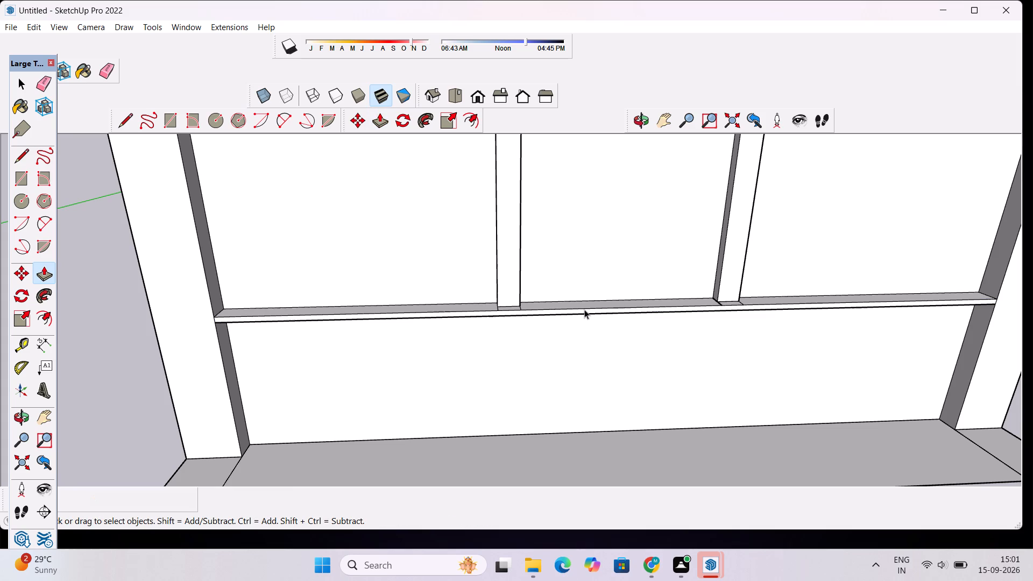
key("l")
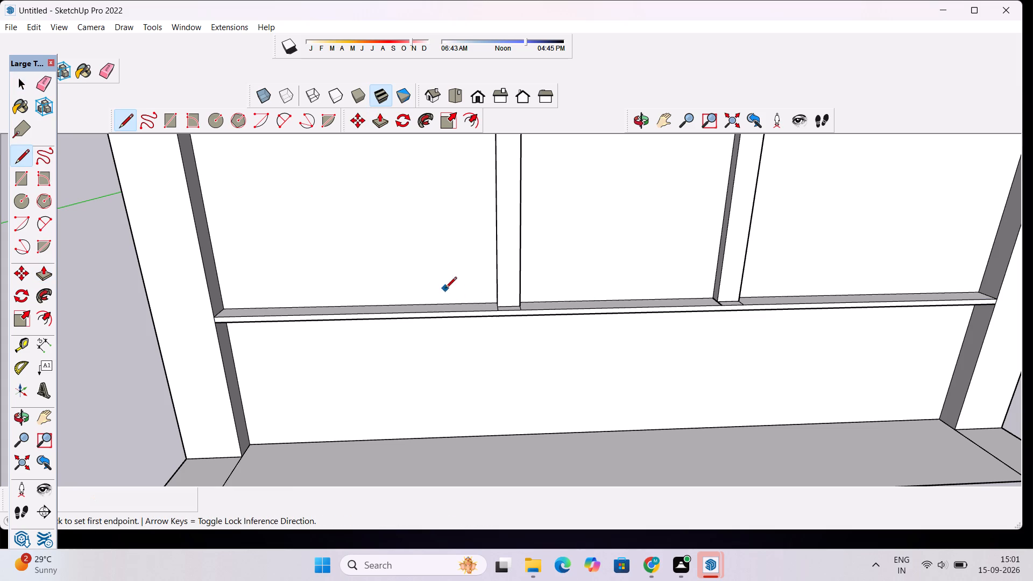
scroll(529, 332, "up", 8)
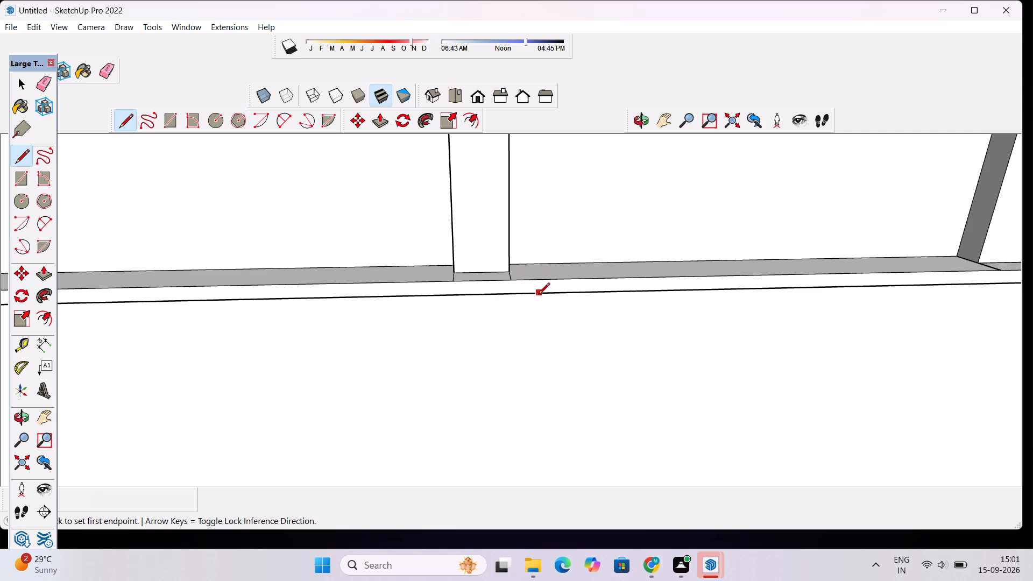
scroll(579, 306, "up", 1)
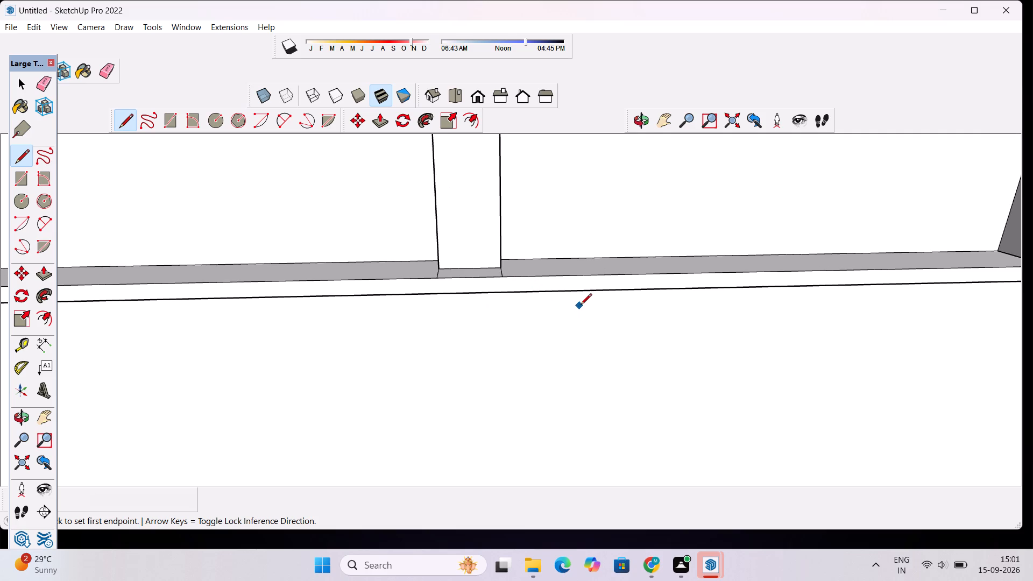
scroll(551, 324, "up", 4)
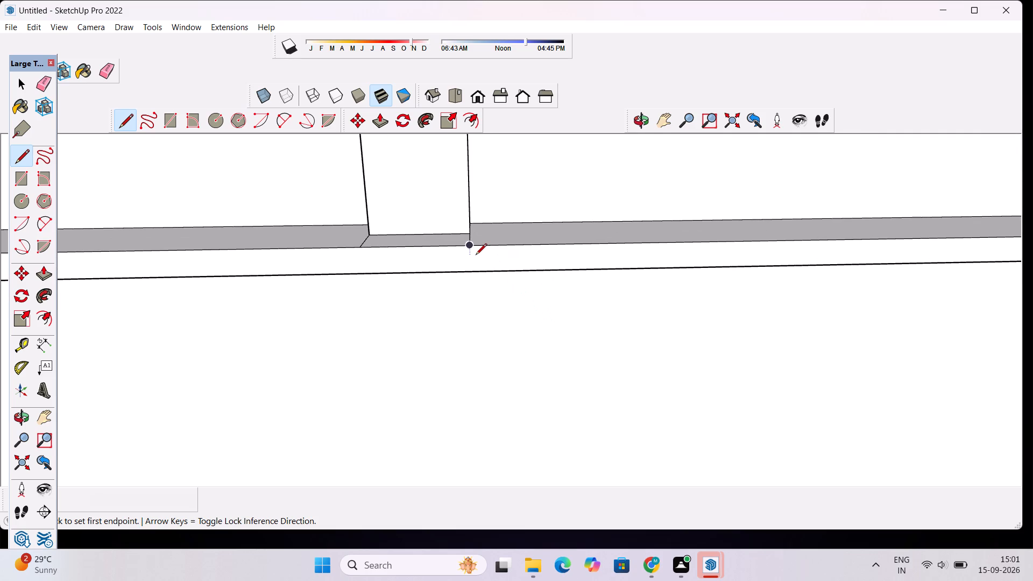
left_click(358, 247)
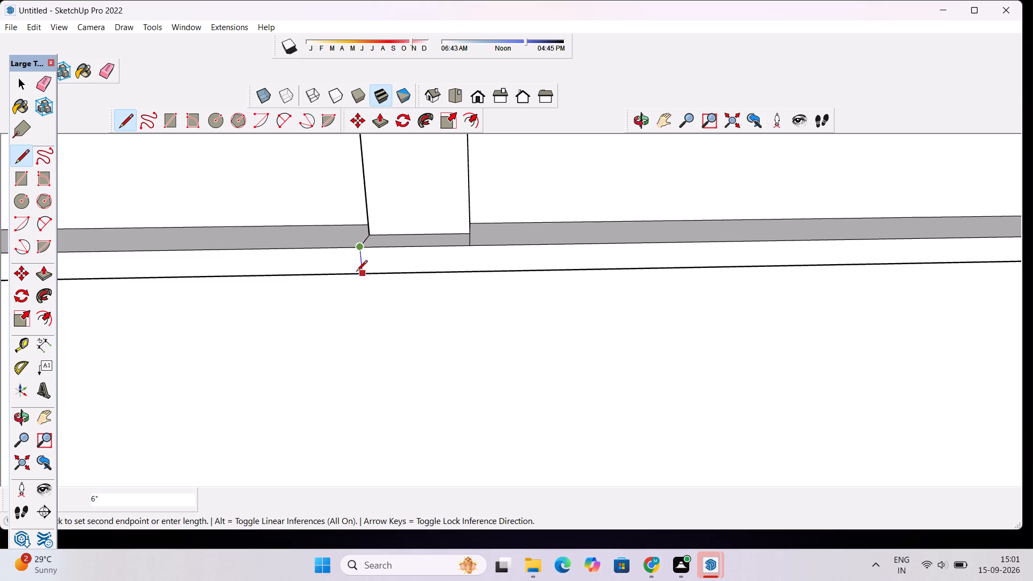
left_click(359, 274)
scroll(252, 265, "down", 16)
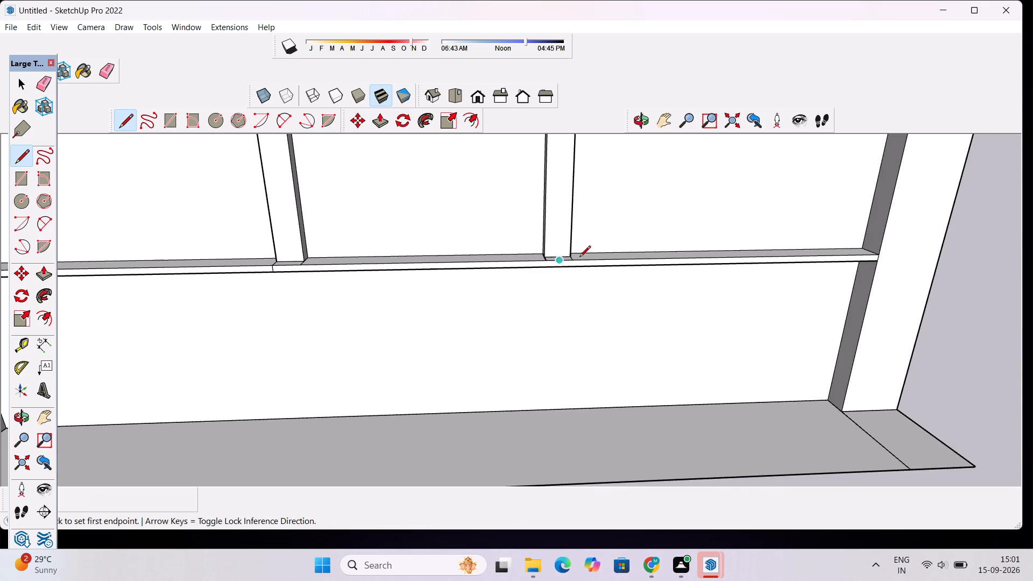
scroll(579, 258, "up", 10)
left_click(558, 265)
left_click(557, 285)
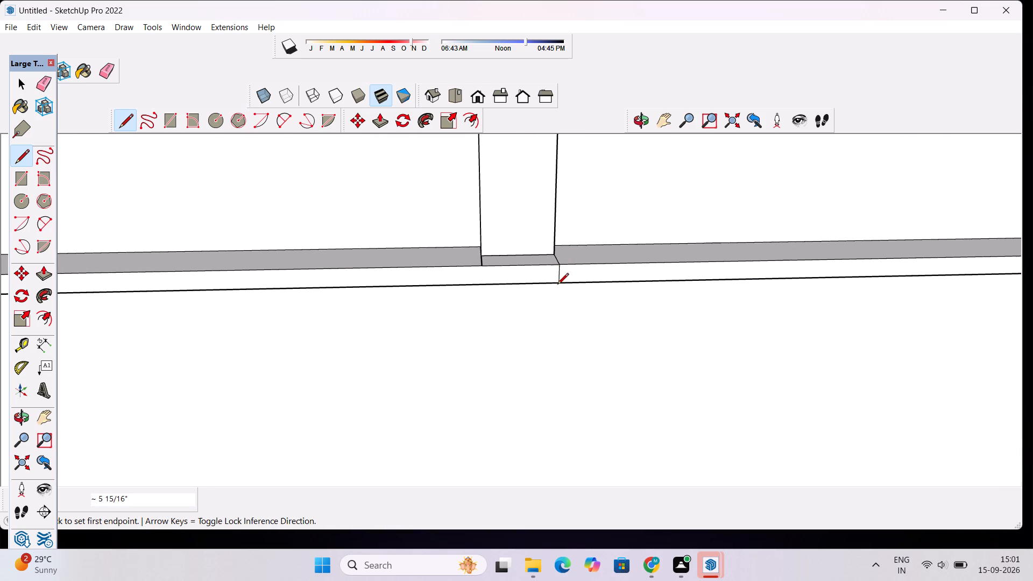
Pull the middle section of the ledge's front face, between the two new edges, outward by 5'.
scroll(573, 281, "down", 14)
key("space")
scroll(541, 277, "up", 3)
left_click(542, 272)
key("p")
left_click(542, 272)
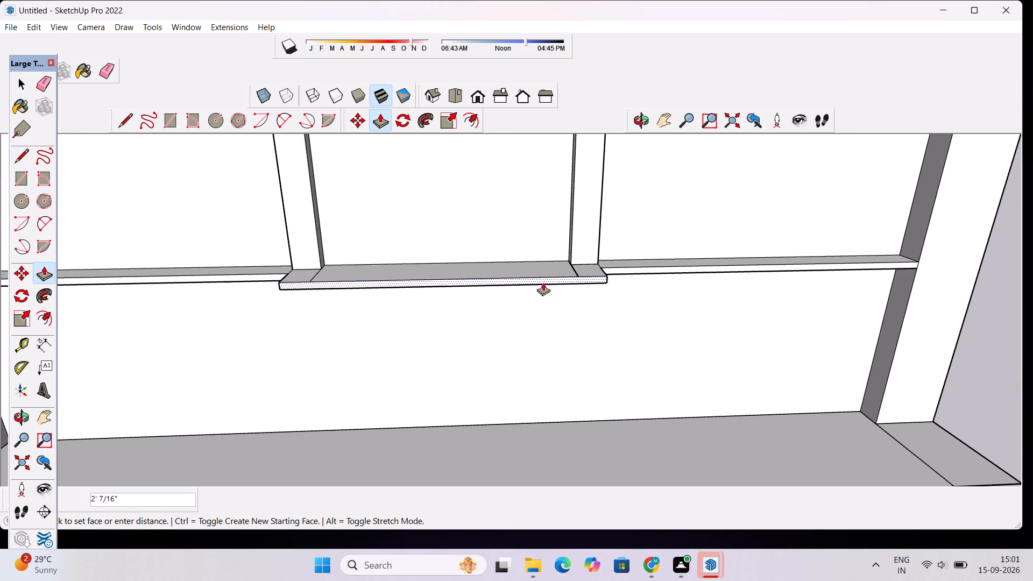
scroll(543, 290, "down", 4)
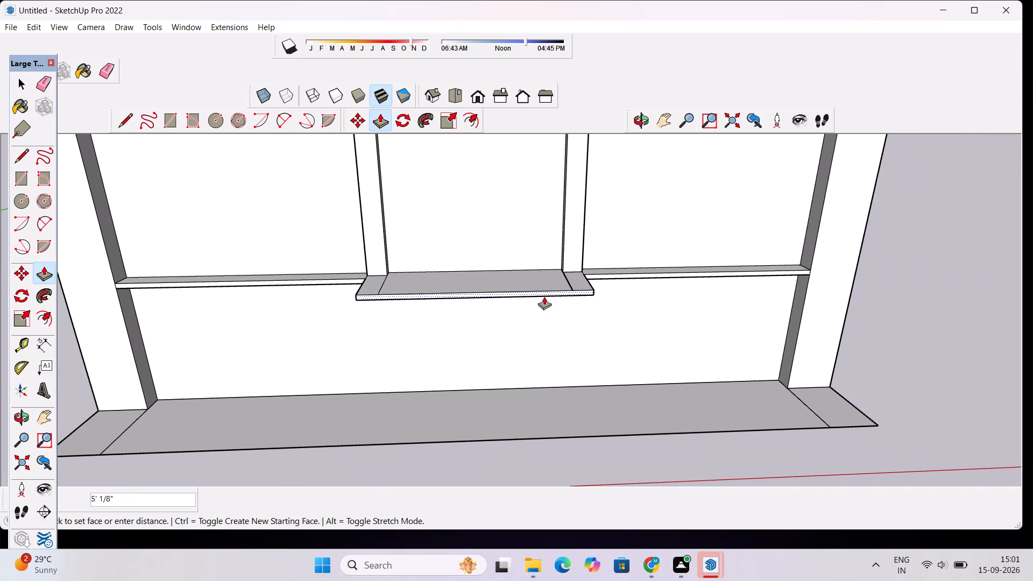
scroll(545, 301, "down", 1)
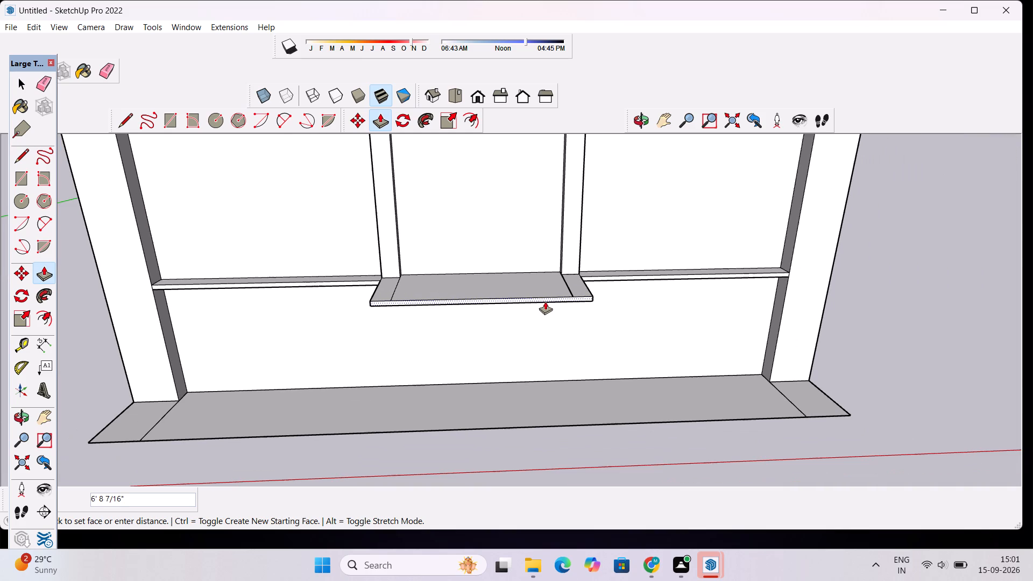
type("5'")
key("Return")
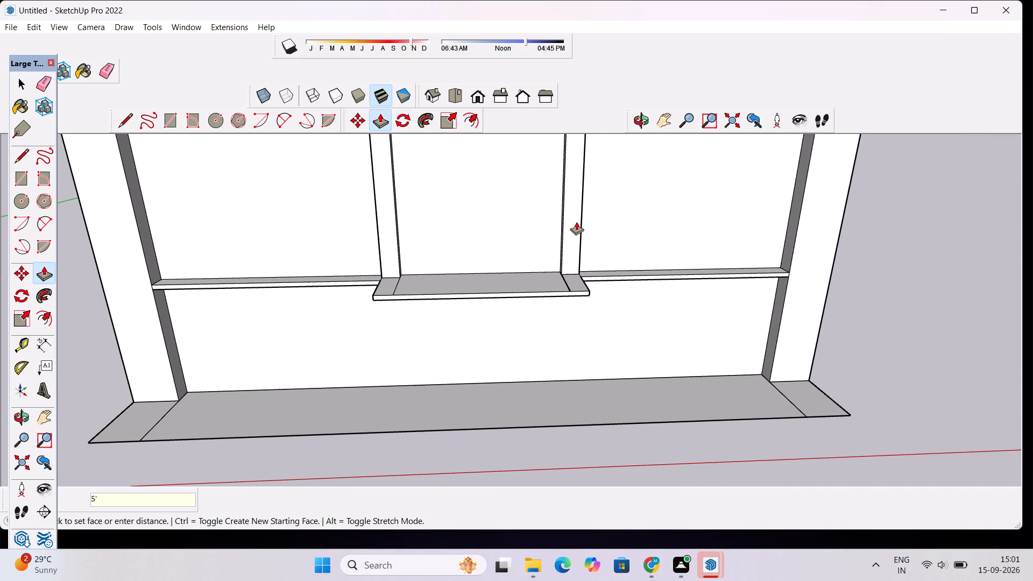
Examine the projecting middle shelf, the ledge beside it and the base below from several angles.
left_click(633, 120)
left_click_drag(530, 217, 626, 238)
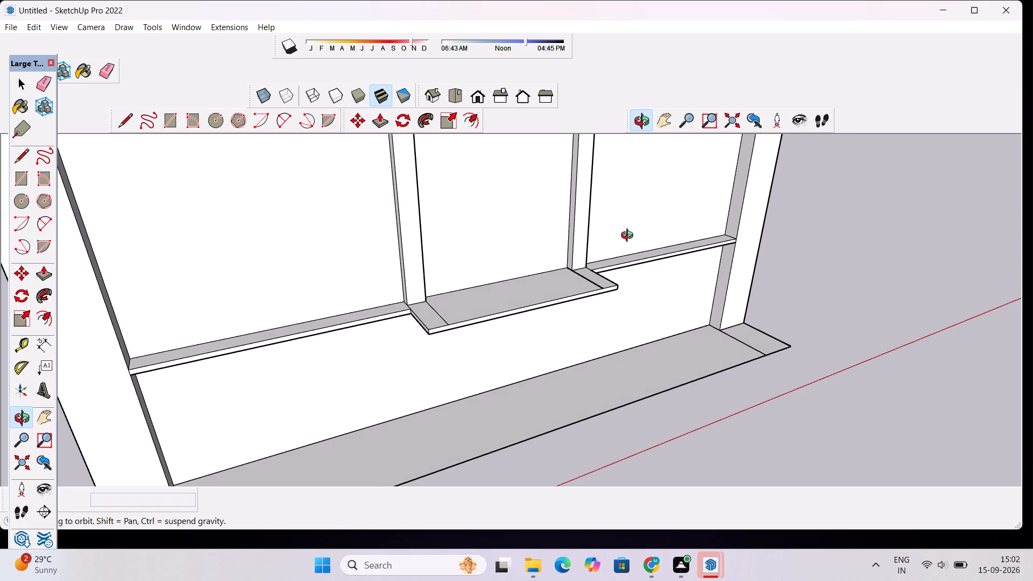
scroll(629, 237, "down", 4)
left_click_drag(589, 284, 643, 311)
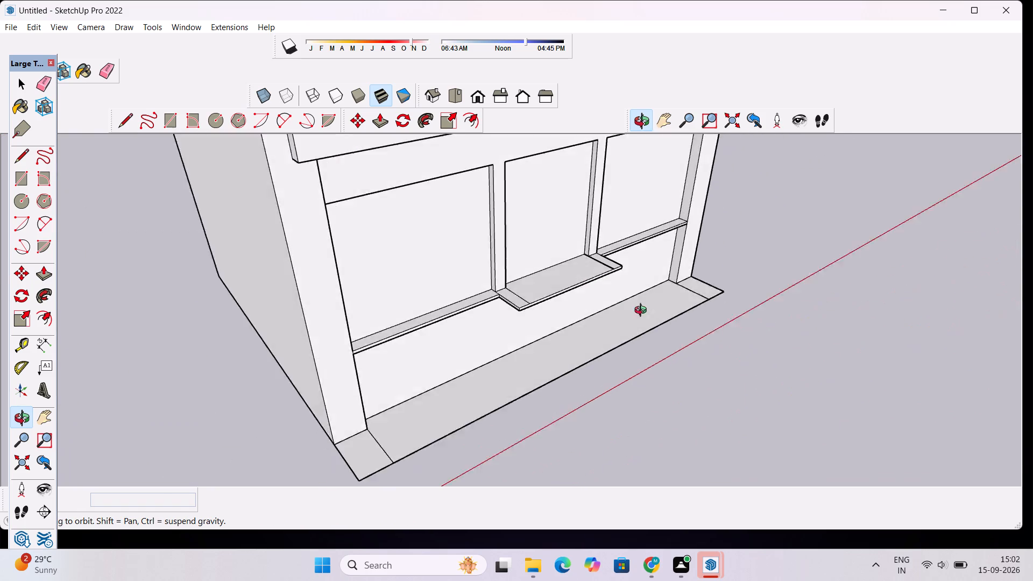
left_click_drag(643, 311, 673, 306)
scroll(511, 306, "down", 4)
left_click_drag(514, 315, 551, 320)
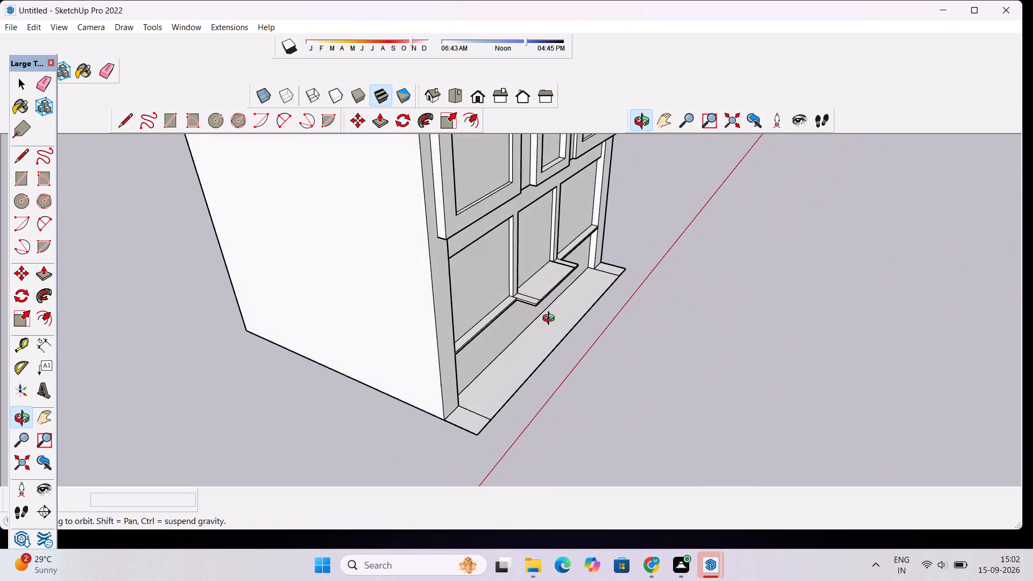
left_click_drag(551, 320, 562, 302)
scroll(570, 287, "up", 3)
left_click_drag(546, 291, 446, 261, "shift")
scroll(446, 261, "down", 3)
left_click_drag(441, 256, 453, 302, "shift")
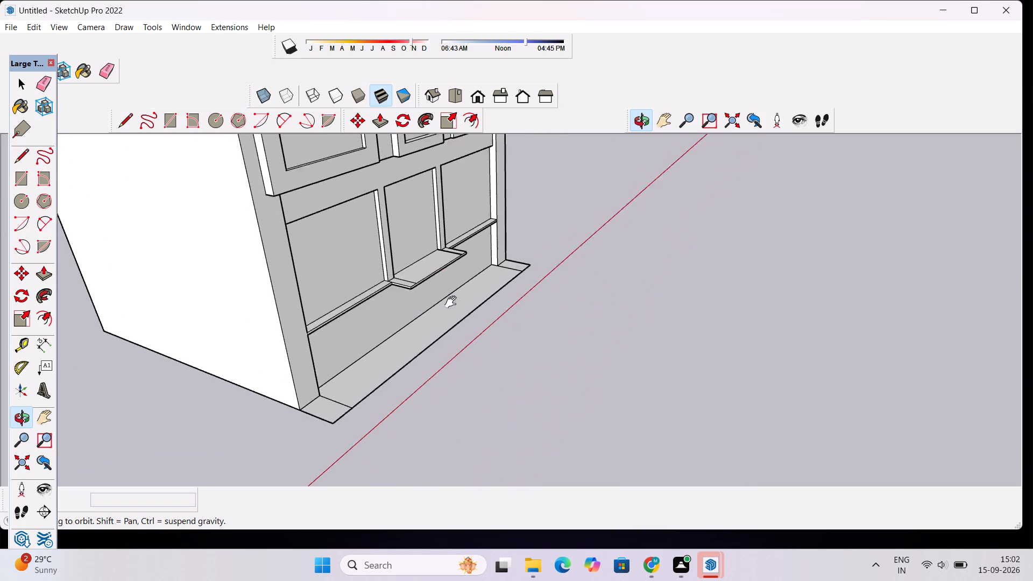
left_click_drag(453, 302, 453, 307, "shift")
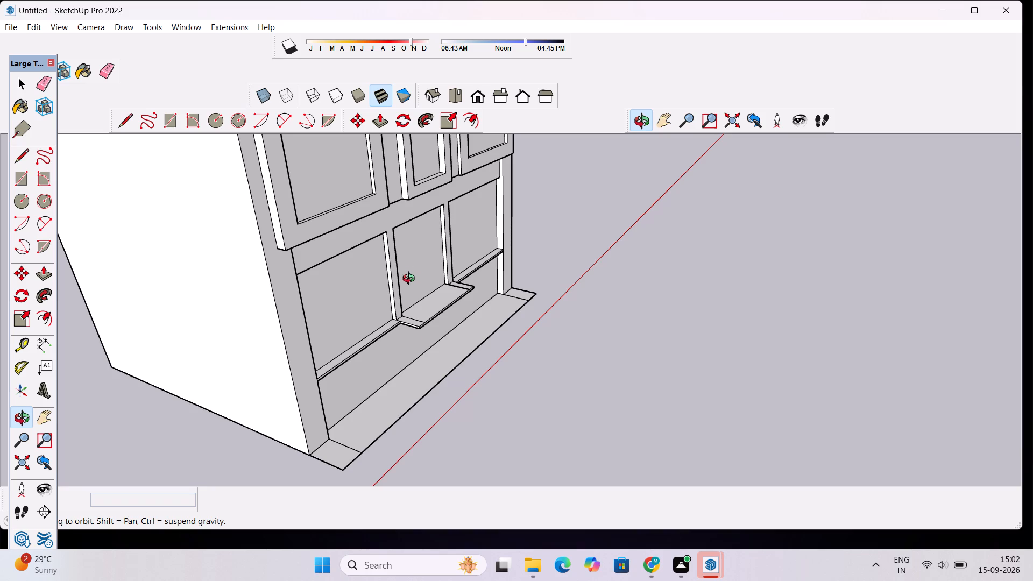
scroll(416, 338, "up", 4)
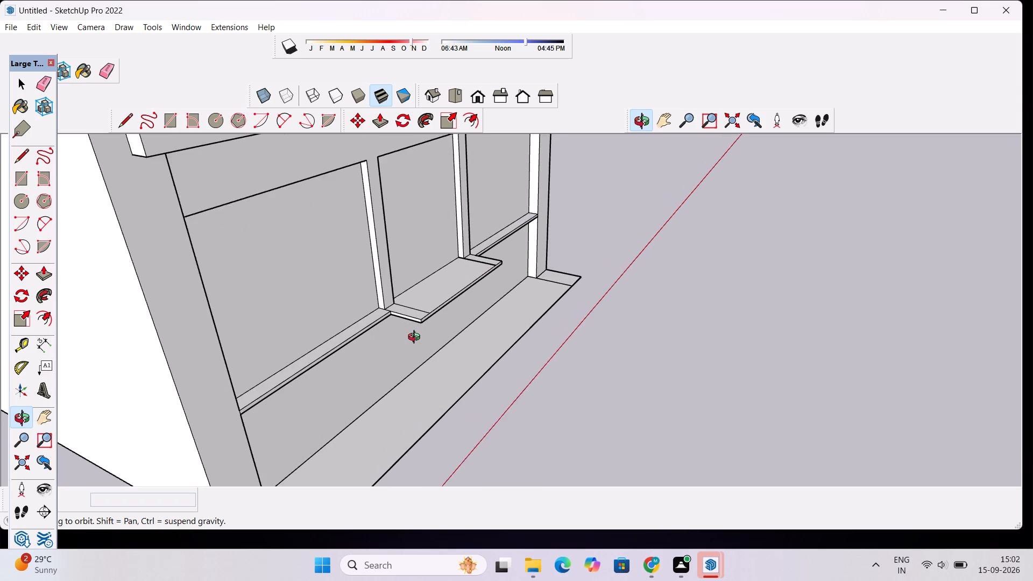
scroll(415, 338, "up", 1)
scroll(414, 335, "down", 9)
left_click_drag(406, 357, 396, 311, "shift")
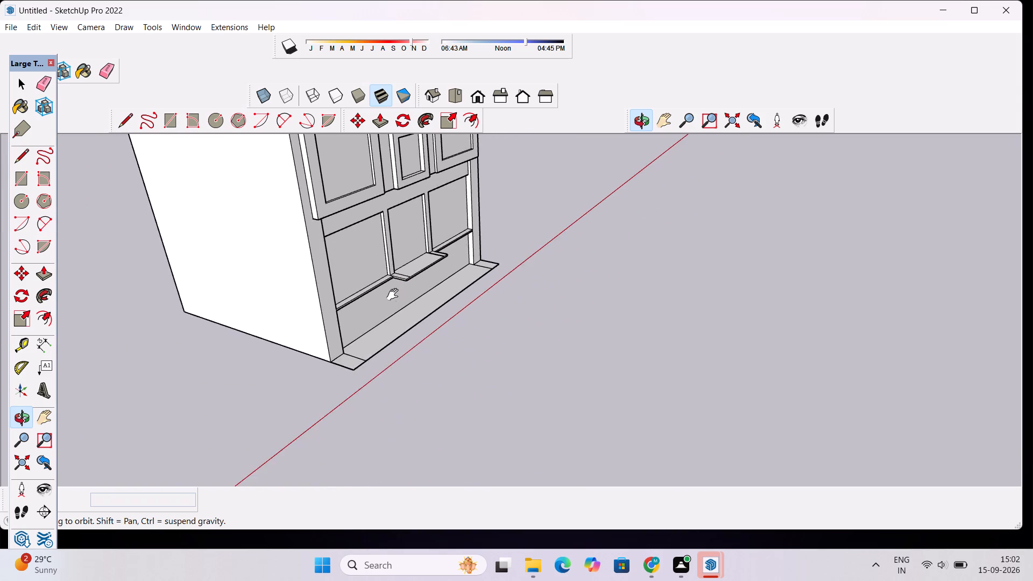
scroll(395, 293, "up", 10, "shift")
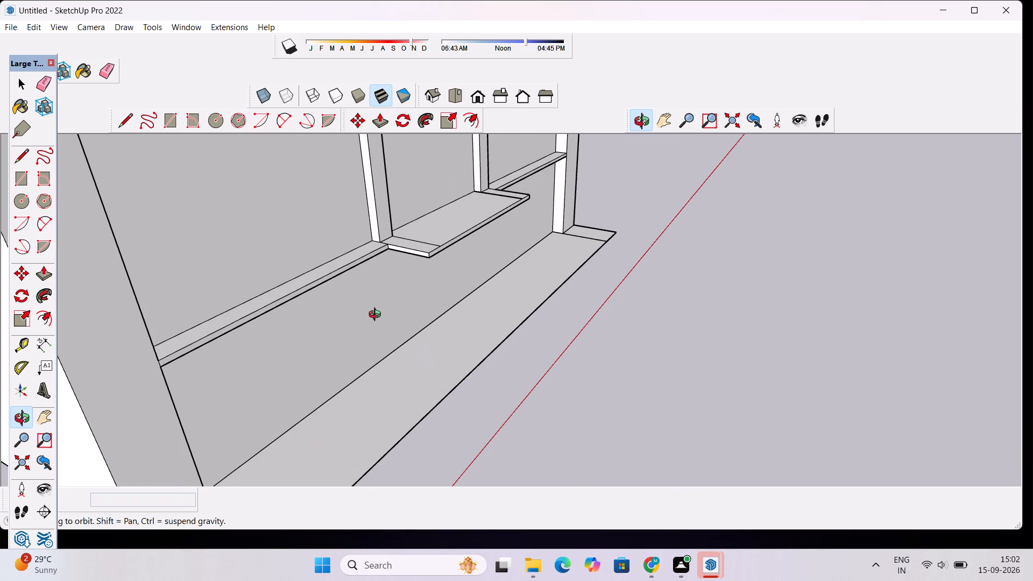
scroll(377, 316, "up", 1)
scroll(376, 310, "down", 2)
scroll(376, 310, "up", 2)
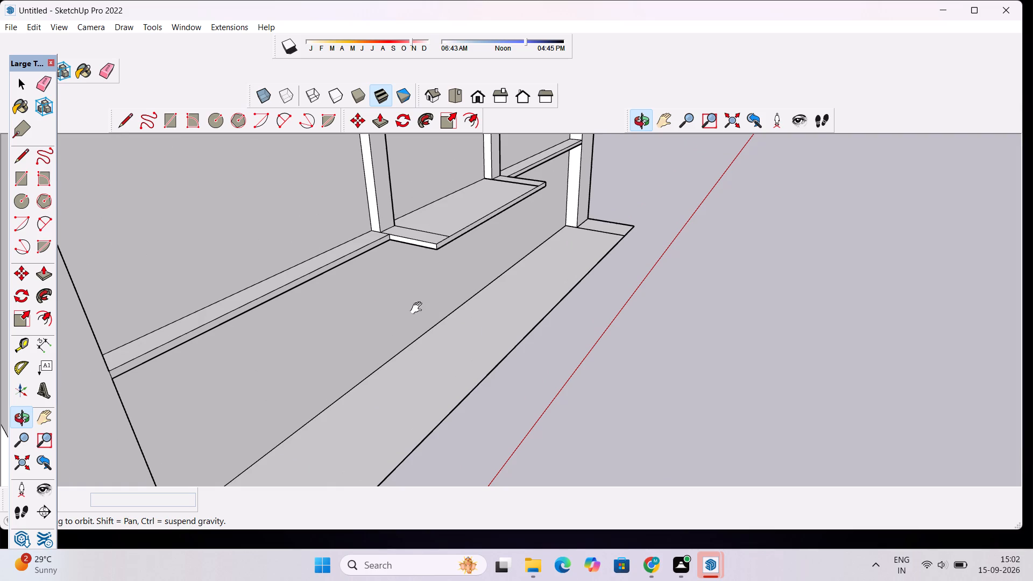
left_click_drag(438, 283, 496, 254, "shift")
scroll(491, 252, "down", 4)
left_click_drag(478, 303, 488, 275, "shift")
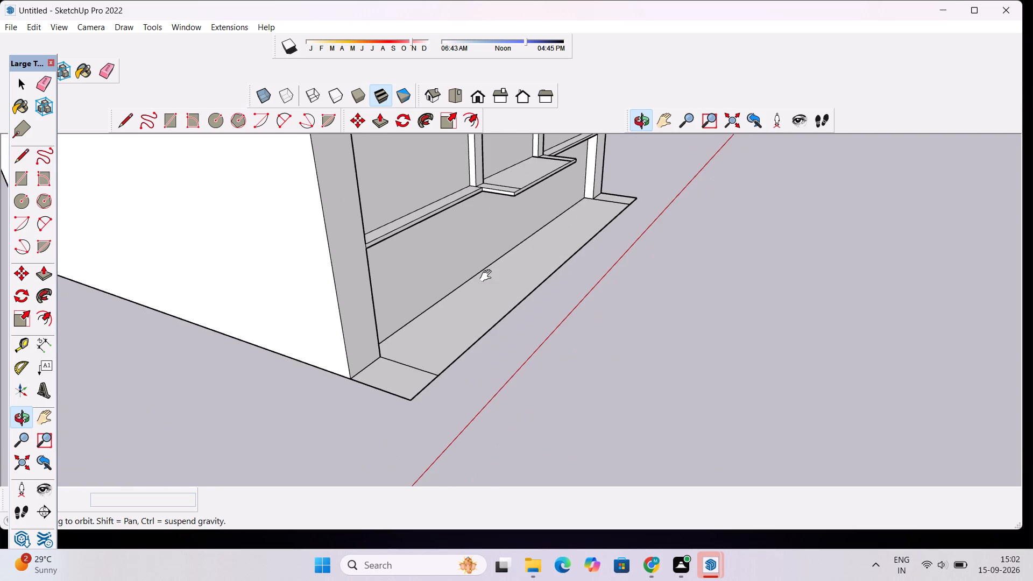
scroll(488, 275, "up", 1, "shift")
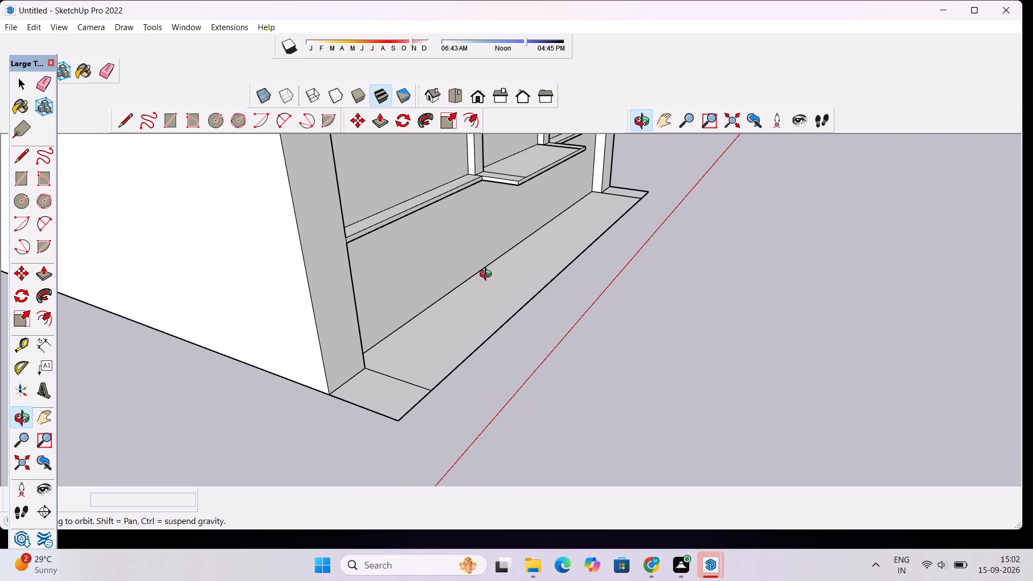
scroll(488, 275, "up", 1)
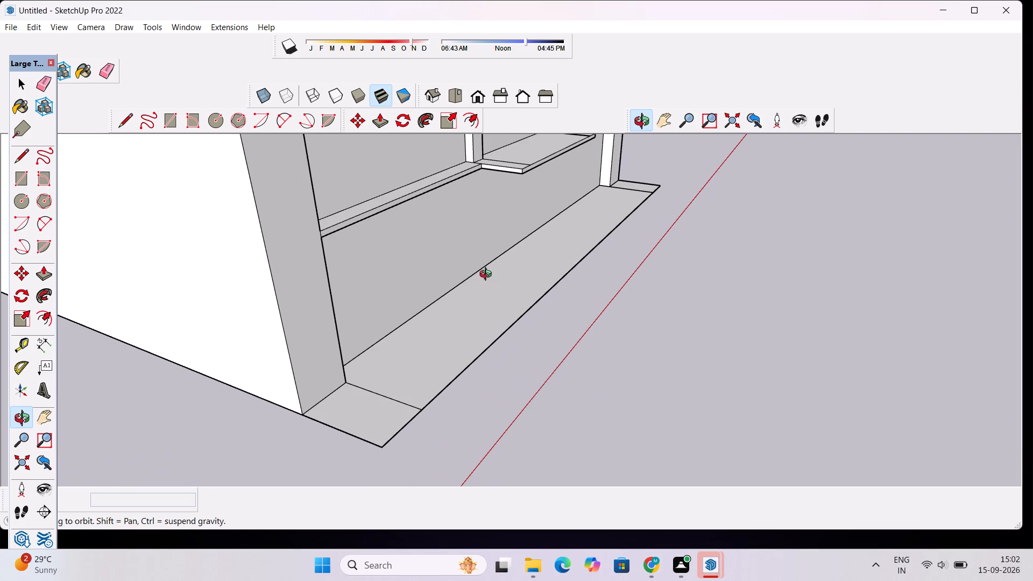
scroll(493, 284, "down", 1)
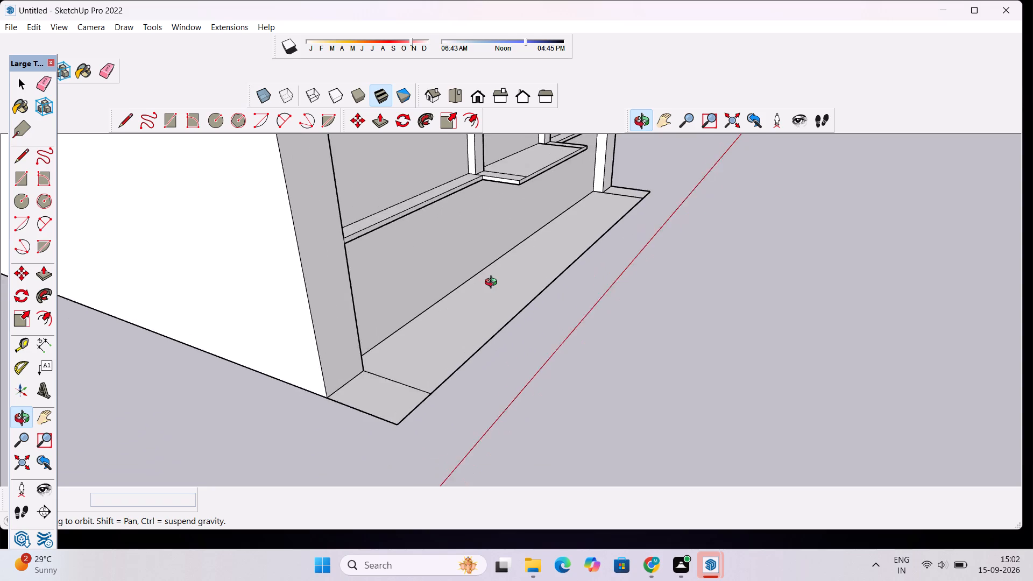
scroll(493, 284, "down", 1)
scroll(478, 207, "up", 3)
left_click_drag(473, 215, 518, 232)
scroll(526, 219, "up", 2)
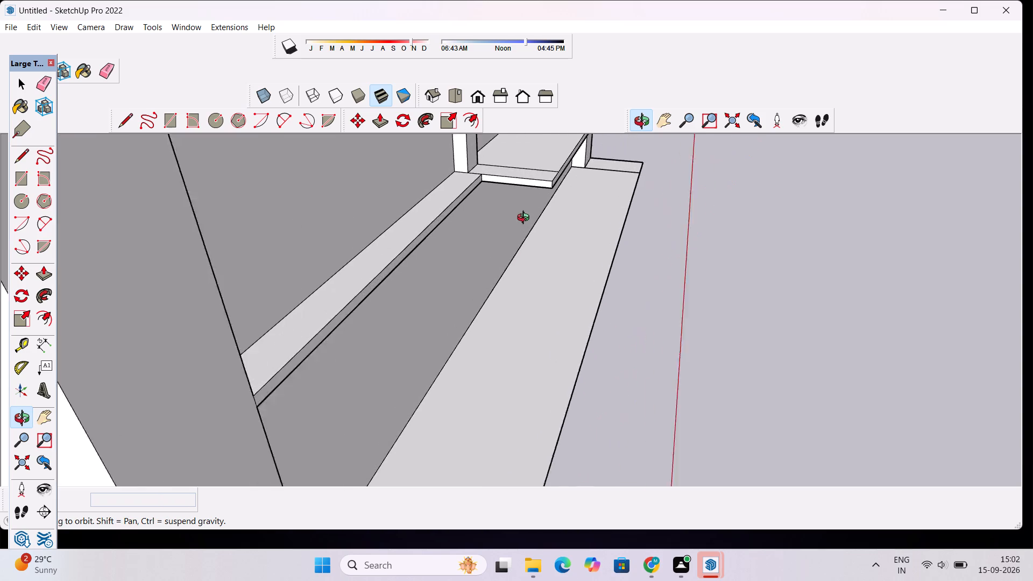
scroll(526, 219, "up", 1)
left_click_drag(529, 259, 472, 250)
scroll(472, 250, "down", 2)
left_click_drag(489, 264, 489, 265)
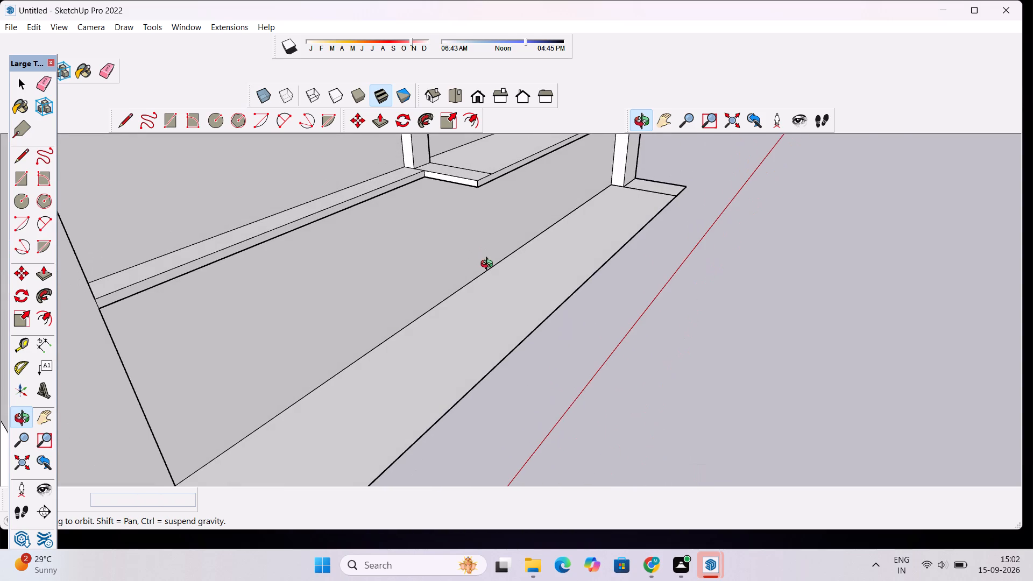
left_click_drag(489, 265, 438, 267)
scroll(437, 267, "down", 3)
left_click_drag(486, 244, 457, 260)
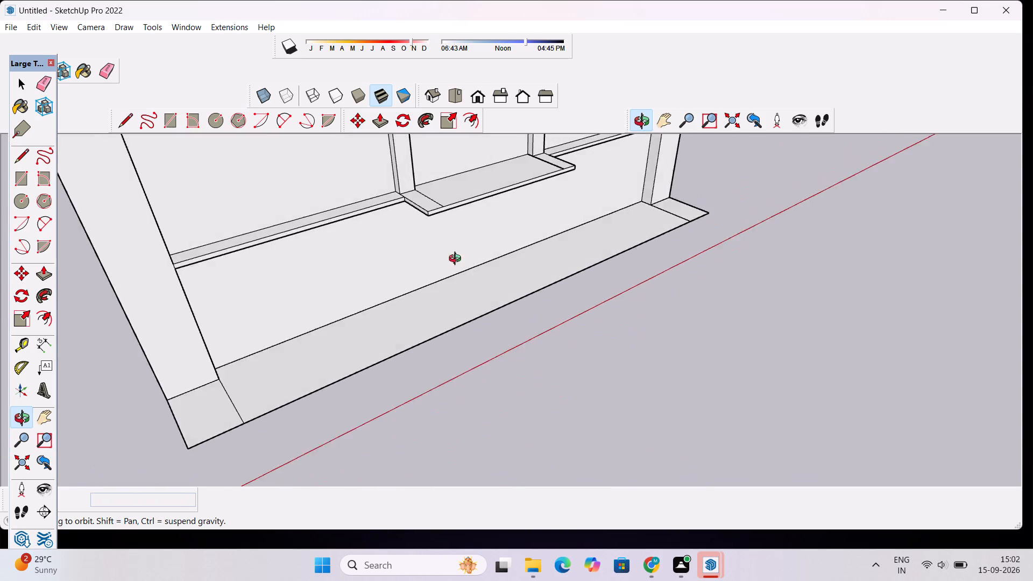
left_click_drag(457, 260, 397, 228)
scroll(395, 218, "up", 4)
left_click_drag(400, 221, 491, 231)
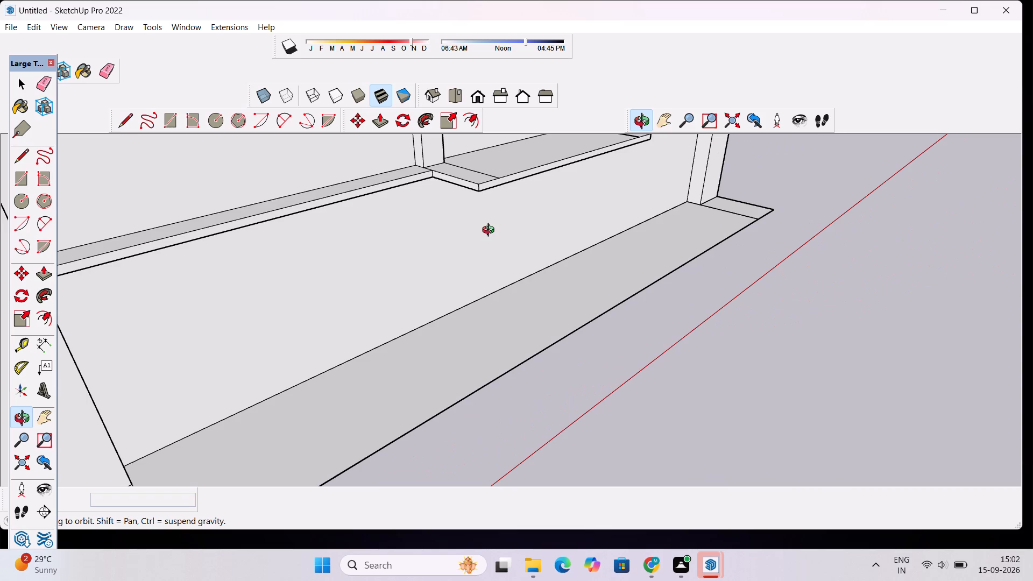
left_click_drag(452, 207, 517, 196)
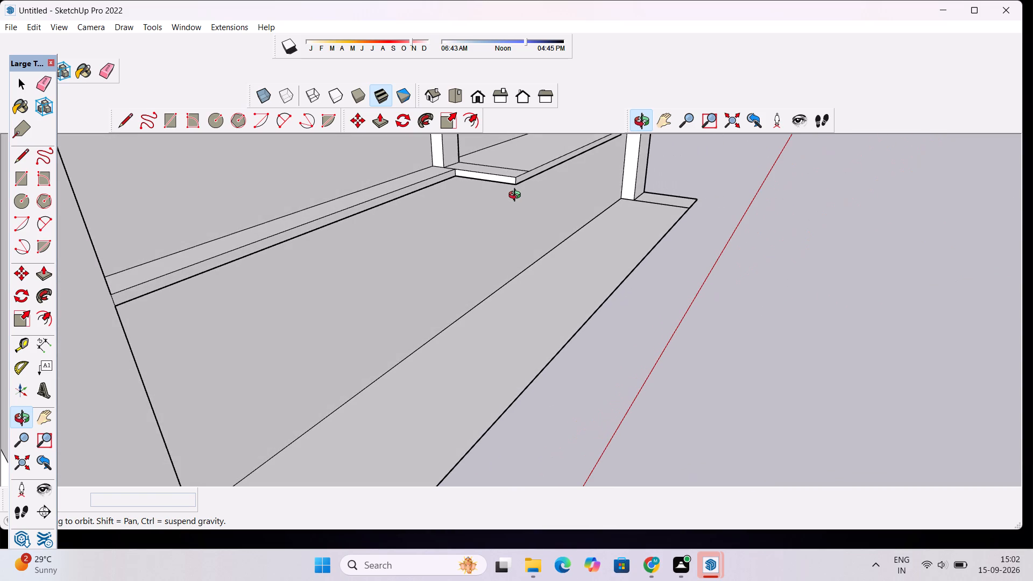
Draw a 12' vertical line downward from the lower outer corner at the left end of the projecting middle shelf.
key("l")
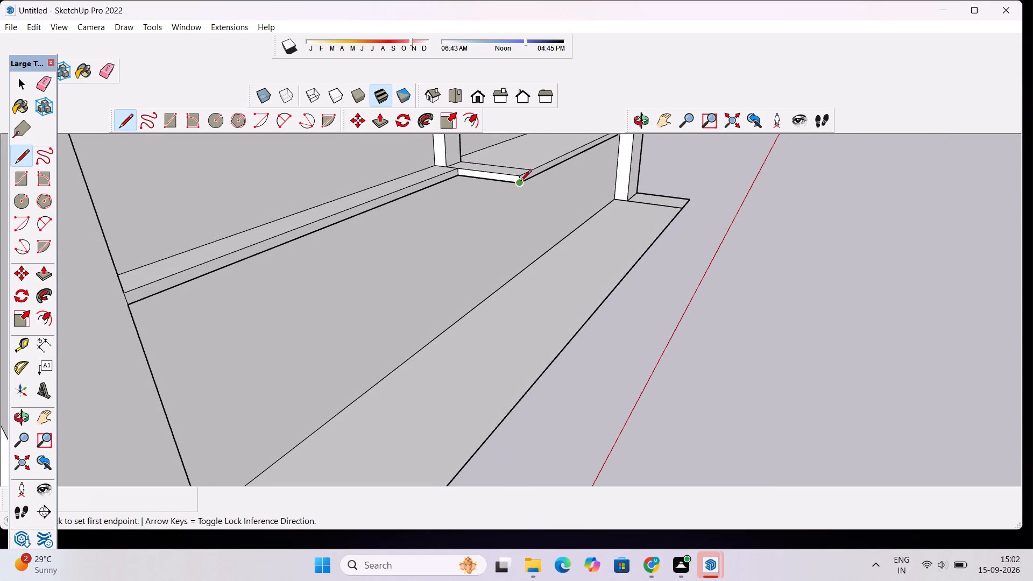
left_click(520, 185)
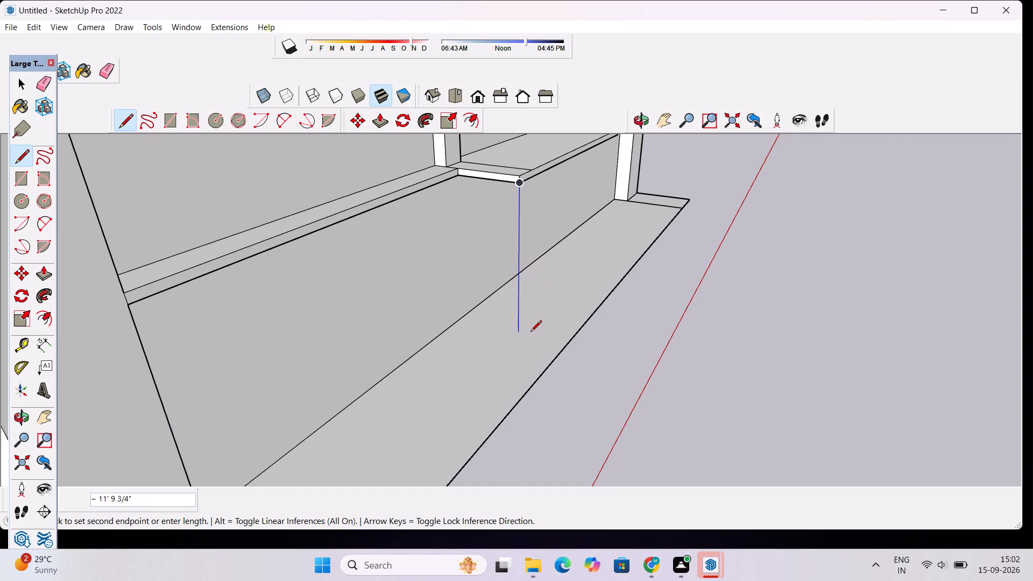
type("12'")
key("Return")
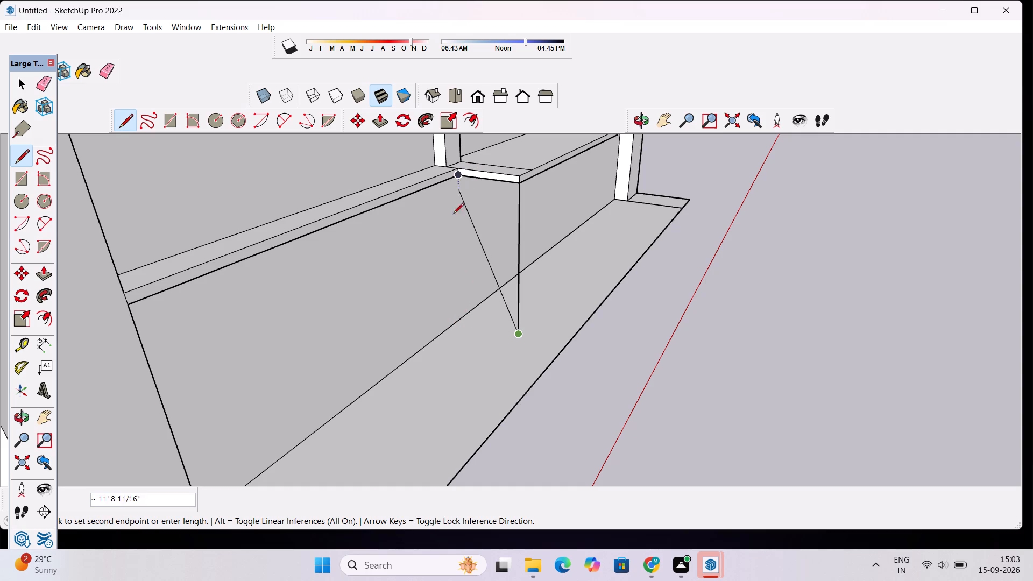
key("space")
type("bl")
key("space")
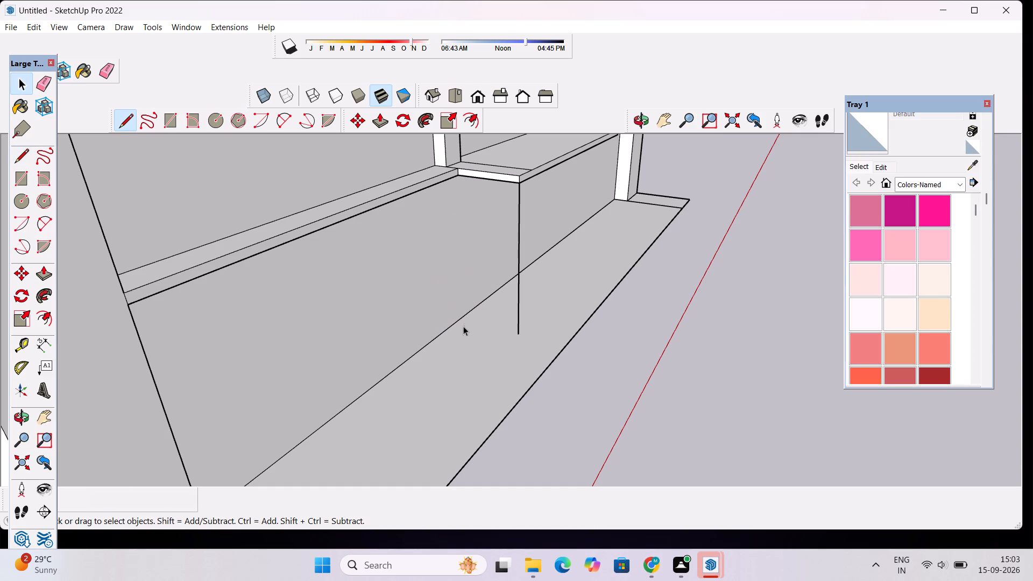
Draw a 12' vertical line down from the middle shelf's left inner corner and join its lower end to the outer line with a 5' edge.
key("l")
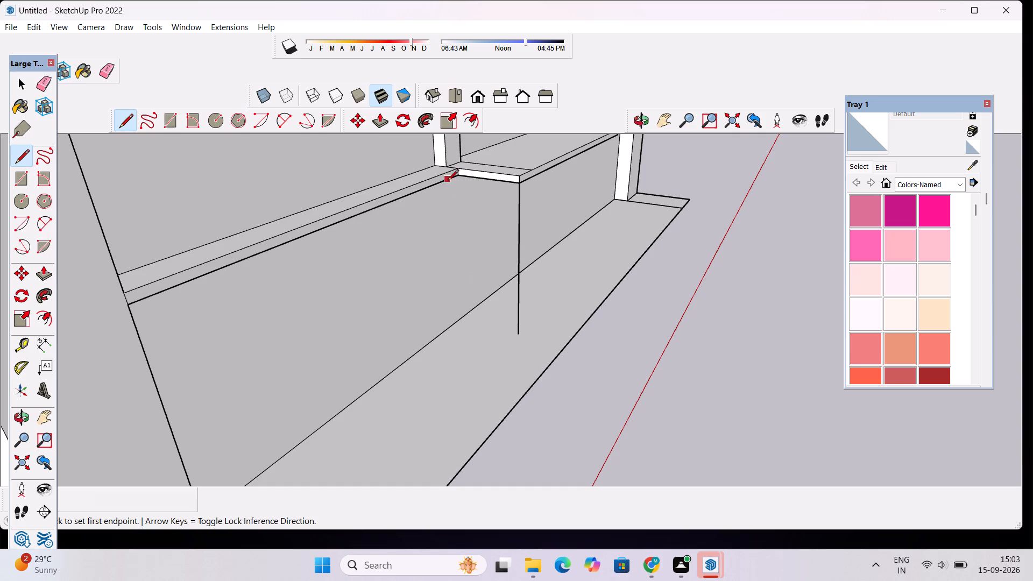
left_click(458, 177)
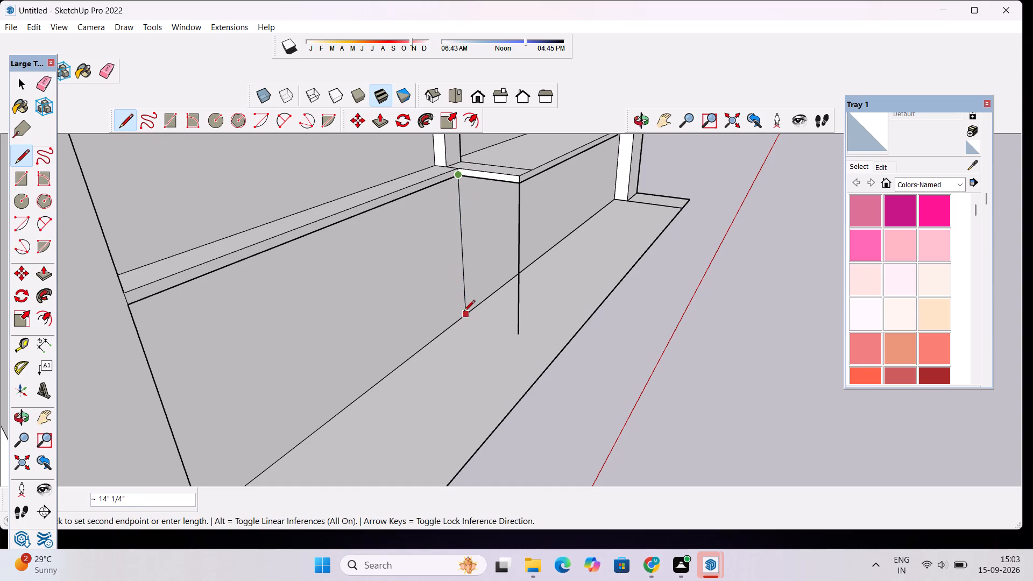
scroll(464, 312, "up", 5)
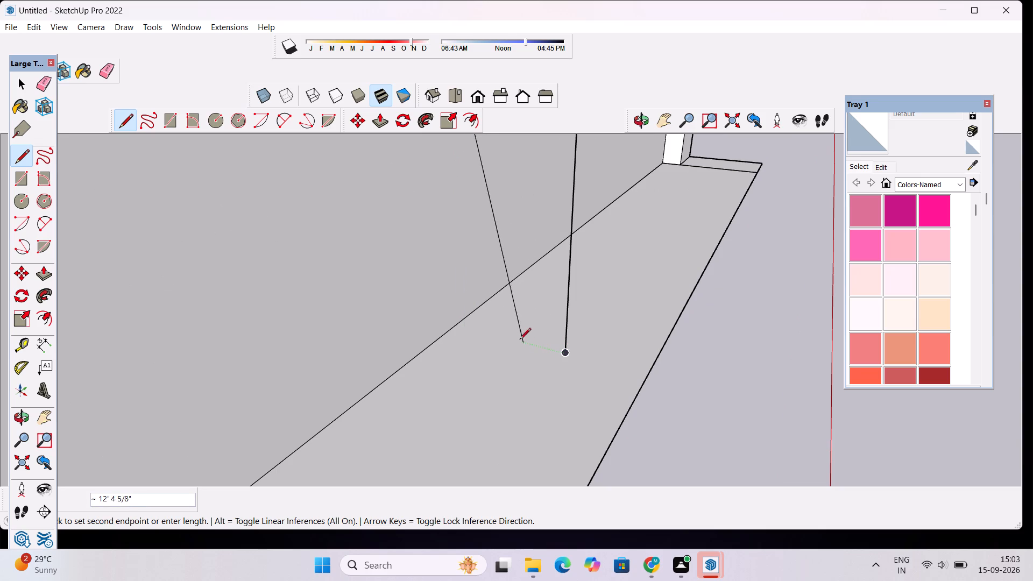
left_click(463, 326)
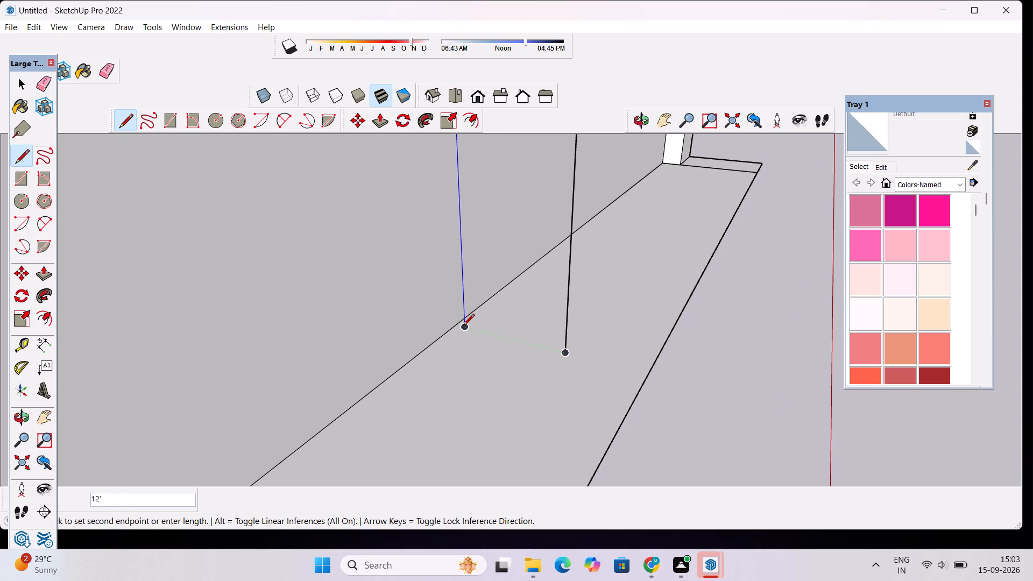
left_click(562, 357)
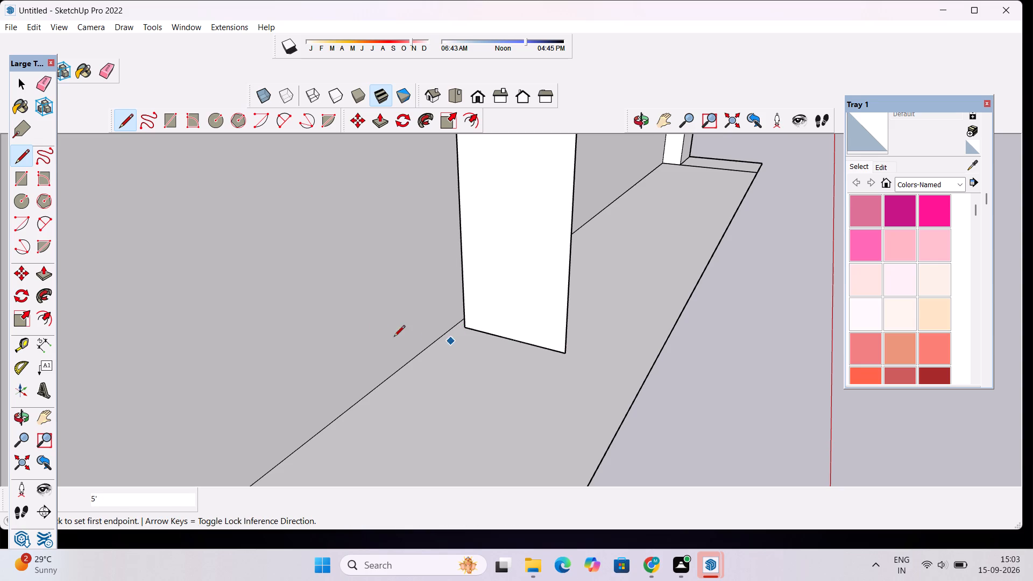
scroll(370, 335, "down", 15)
Push/pull the new support face under the middle shelf's left end to a thickness of 6".
left_click(640, 119)
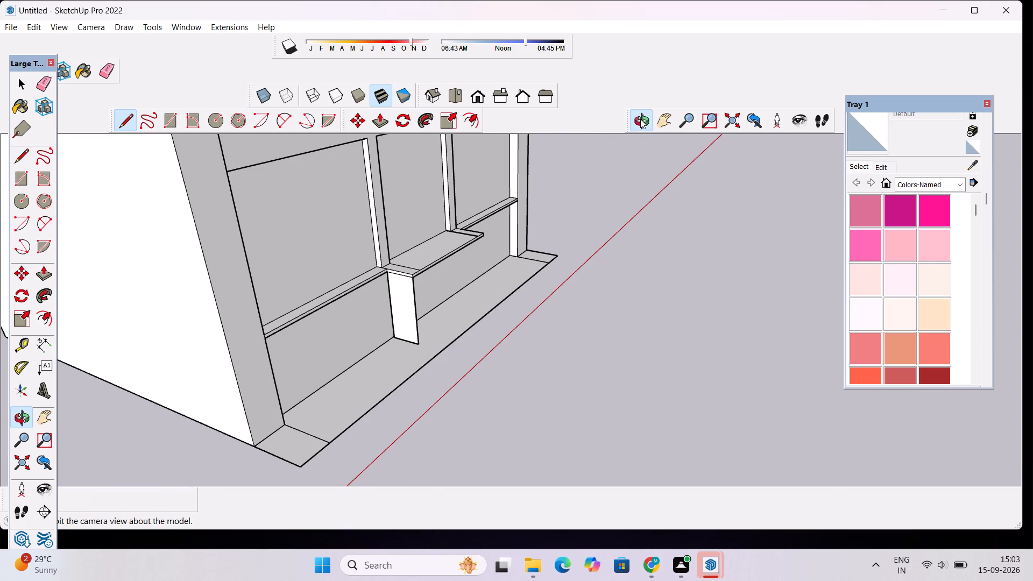
left_click_drag(642, 167, 426, 193)
scroll(398, 226, "up", 2)
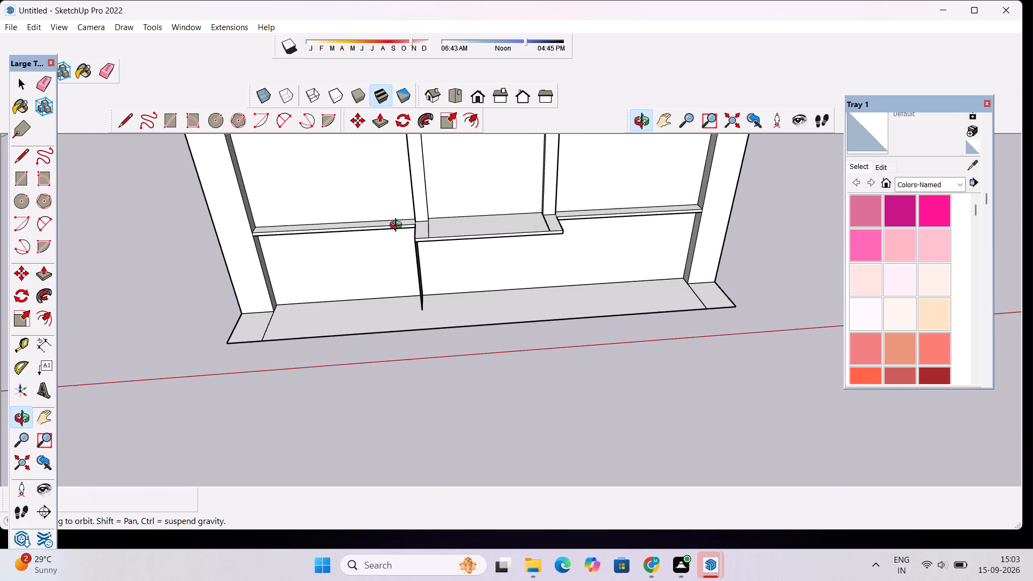
left_click_drag(592, 256, 473, 247)
scroll(440, 254, "up", 8)
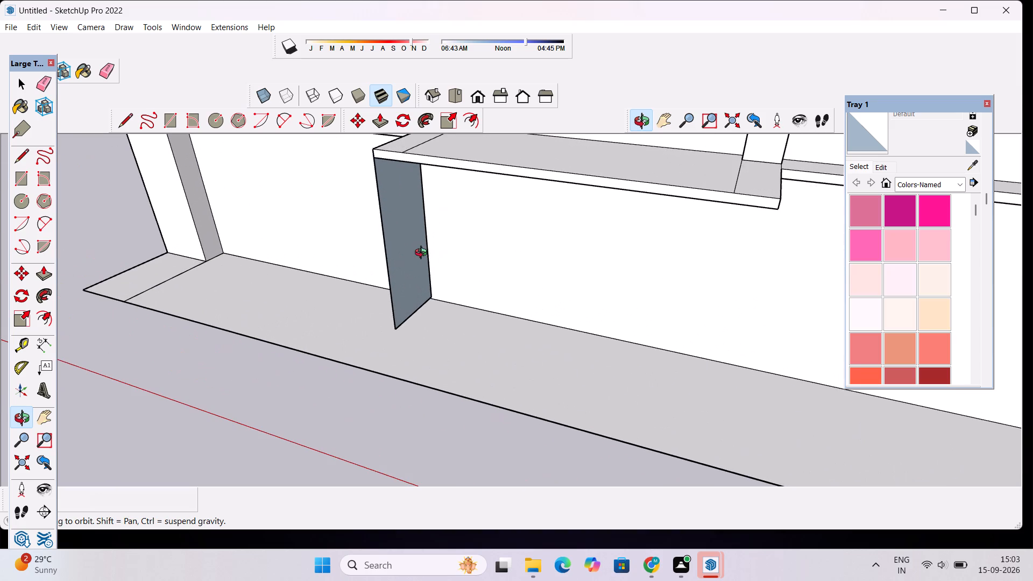
left_click_drag(423, 254, 476, 267)
key("space")
left_click(418, 268)
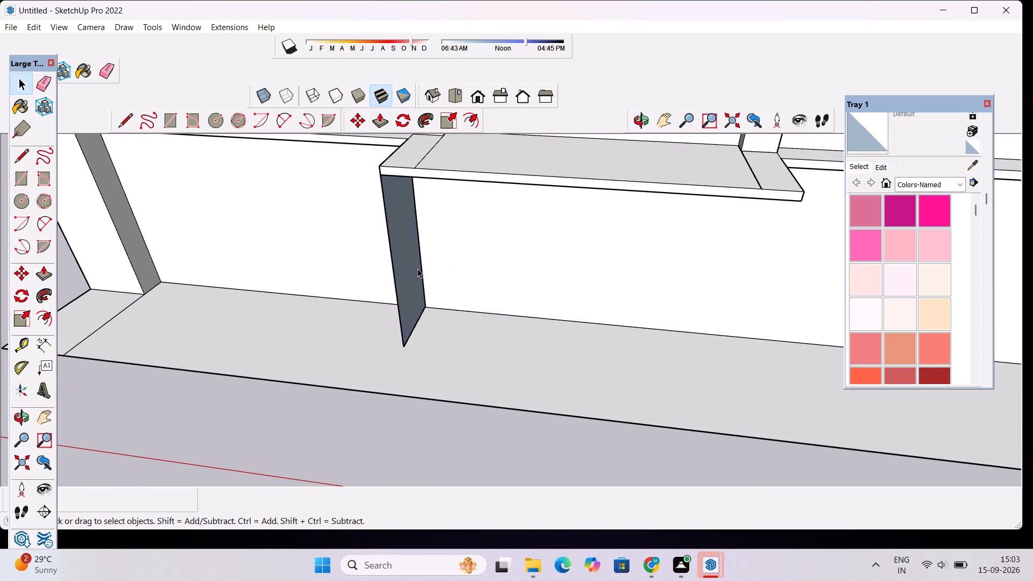
key("p")
left_click(418, 268)
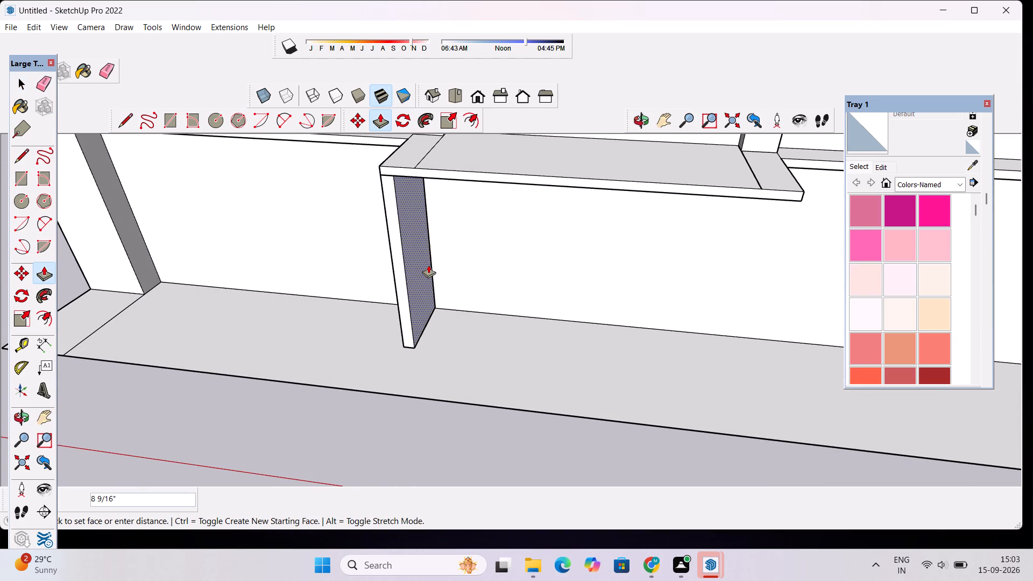
type("6\"")
key("Return")
Erase the line running across the top of the projecting middle shelf near its left end.
scroll(428, 265, "down", 5)
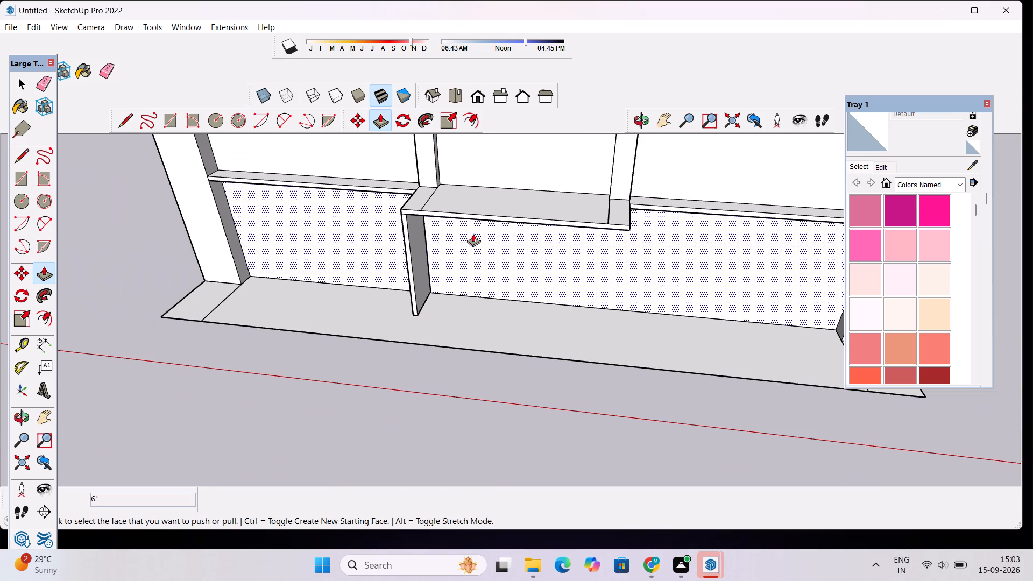
left_click(635, 120)
left_click_drag(378, 272, 634, 218)
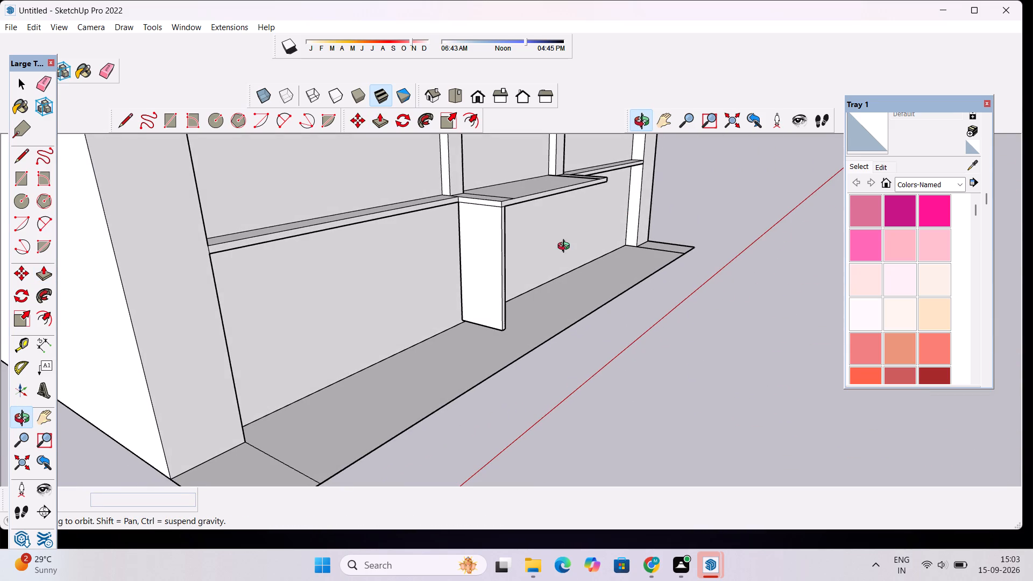
scroll(470, 237, "down", 1)
left_click_drag(450, 260, 549, 257)
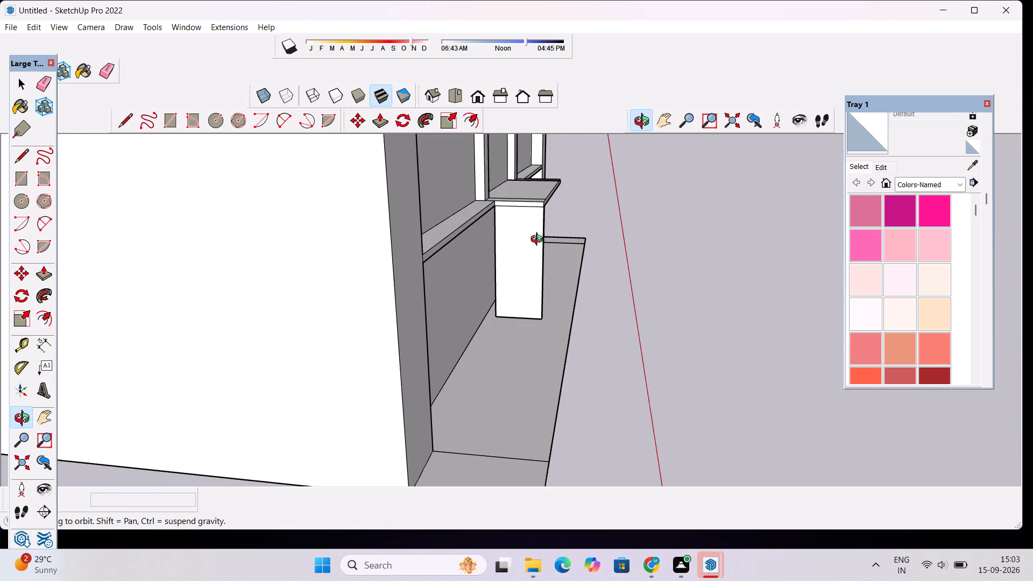
scroll(531, 236, "up", 4)
scroll(539, 133, "up", 5)
scroll(525, 162, "down", 5)
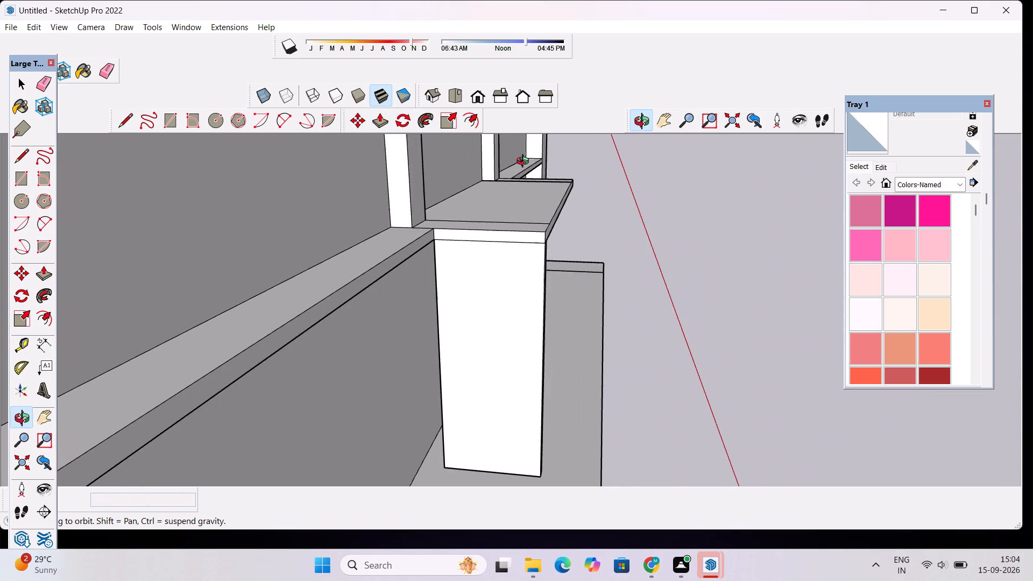
left_click_drag(511, 204, 503, 230, "shift")
scroll(503, 230, "up", 2)
left_click_drag(496, 260, 492, 297)
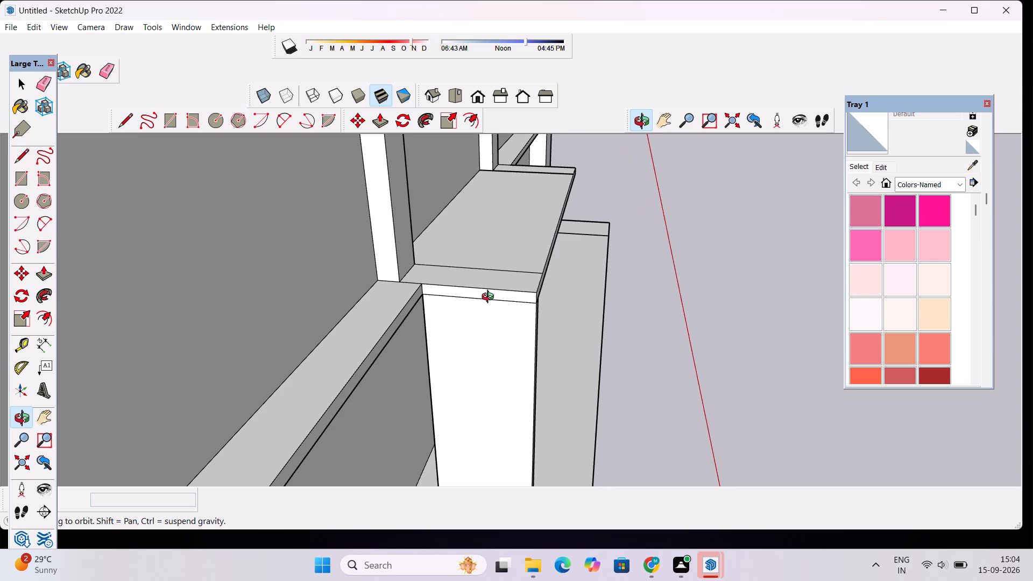
key("e")
left_click_drag(494, 264, 496, 272)
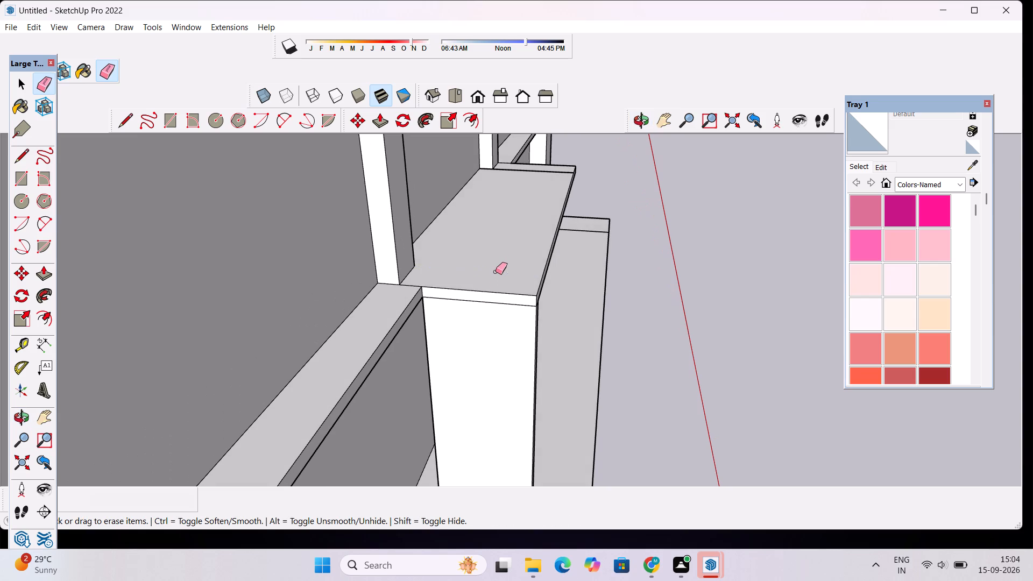
Erase the short seam on the ledge top between the left divider's base and the middle shelf's inner corner.
left_click_drag(405, 279, 406, 288)
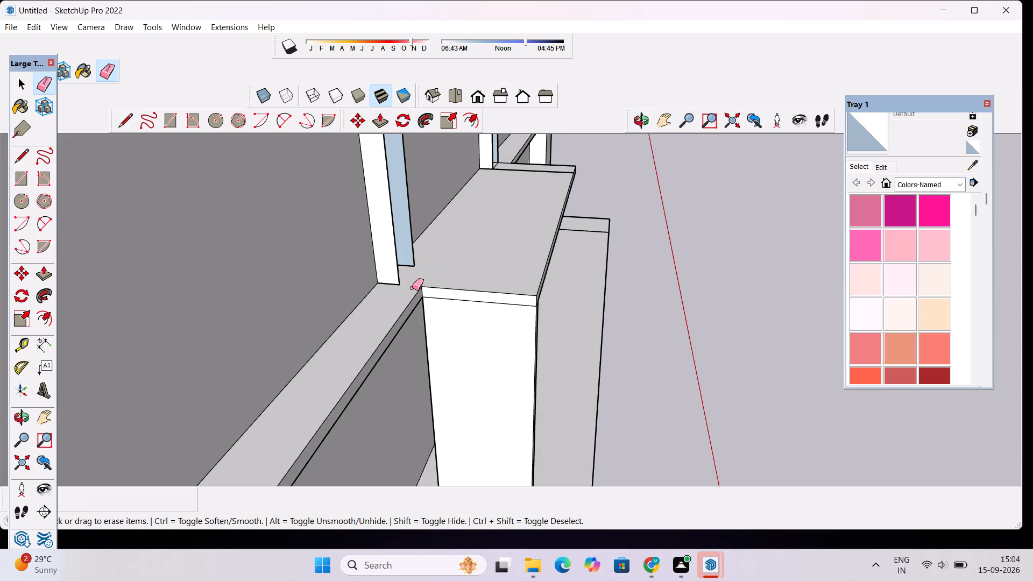
key("ctrl+z")
scroll(412, 288, "up", 4)
left_click(413, 282)
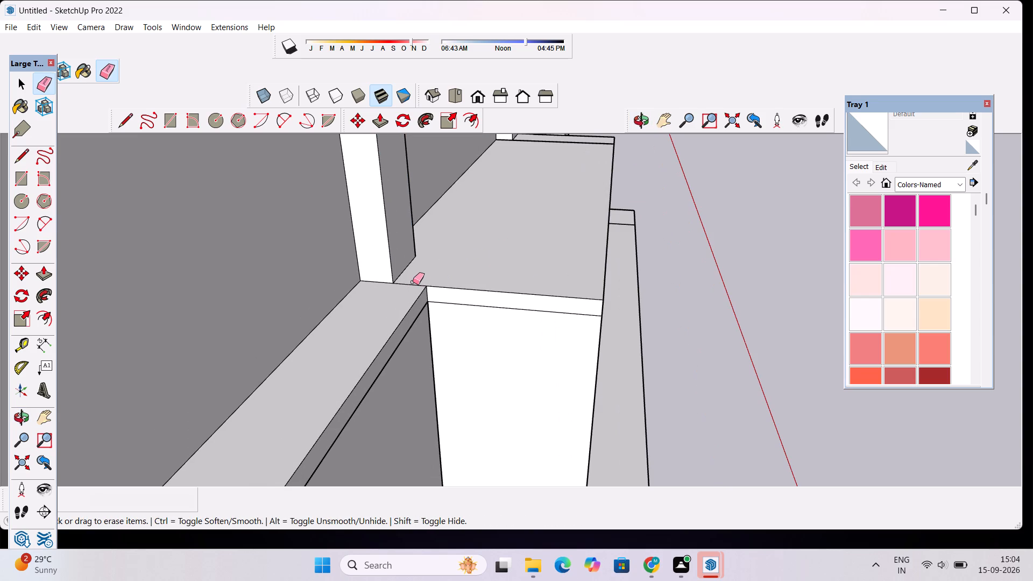
Erase the horizontal seam between the middle shelf's left end and the support panel's outer side face.
left_click(645, 124)
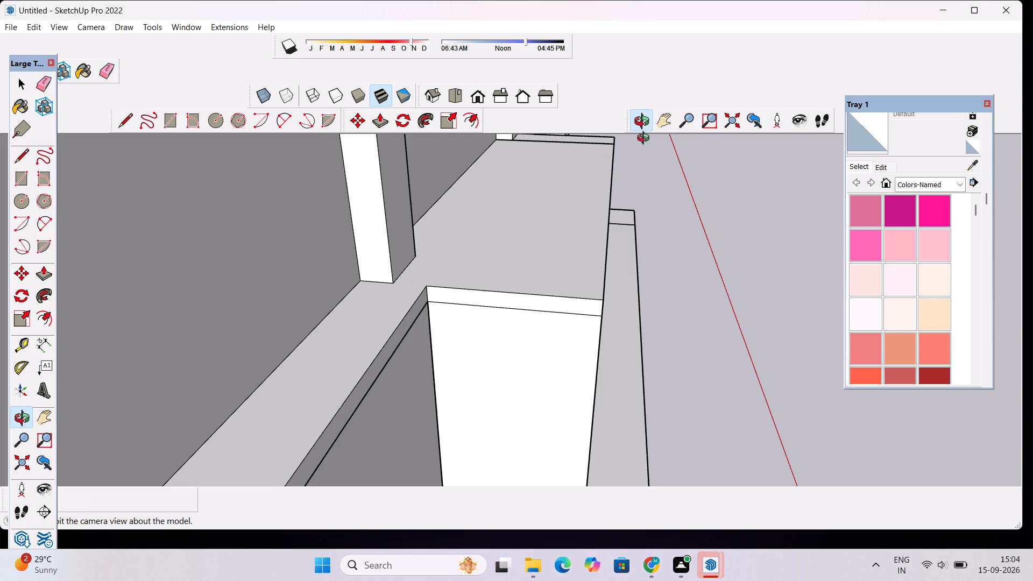
left_click_drag(660, 225, 474, 267)
scroll(463, 265, "down", 8)
left_click_drag(459, 325, 502, 324)
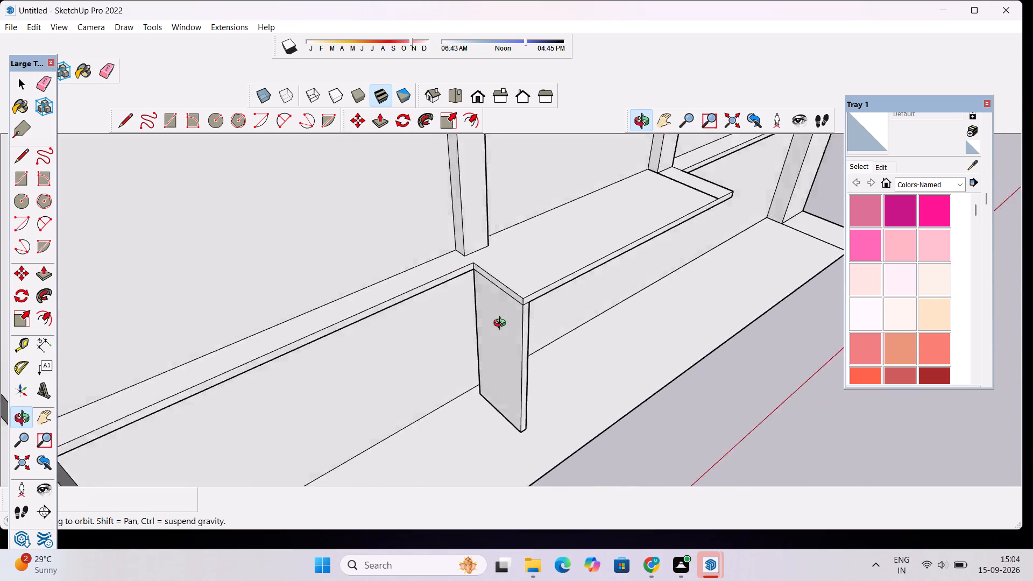
left_click_drag(502, 324, 484, 190)
scroll(484, 199, "up", 5)
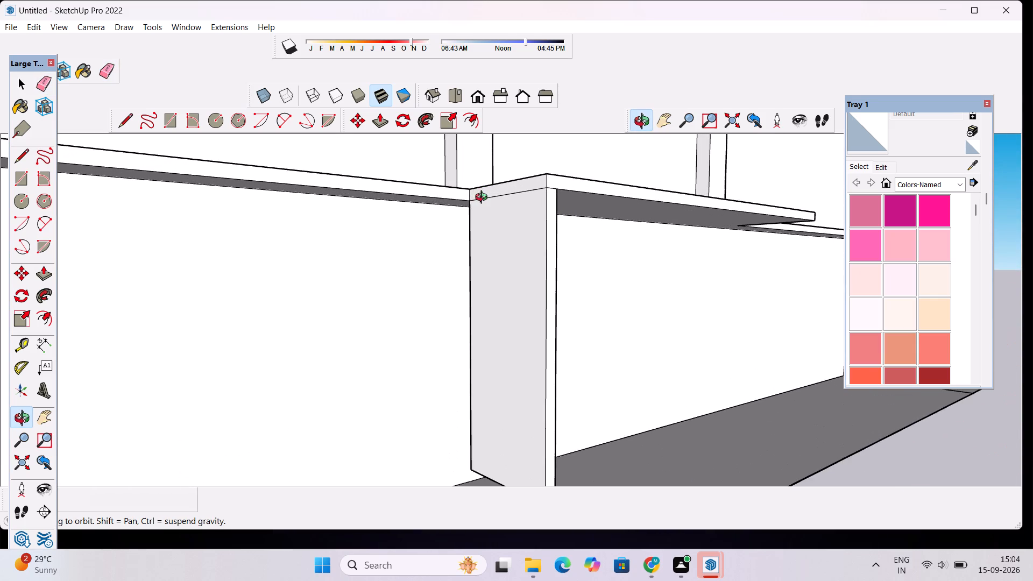
scroll(484, 199, "up", 2)
left_click_drag(470, 208, 528, 228)
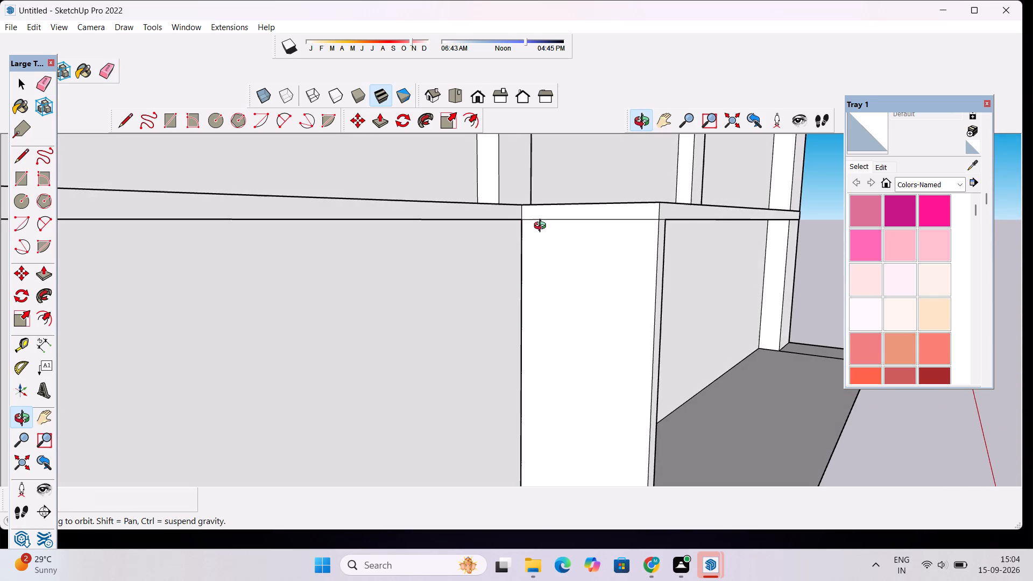
scroll(542, 227, "down", 3)
left_click_drag(556, 204, 492, 252, "shift")
scroll(494, 285, "up", 10, "shift")
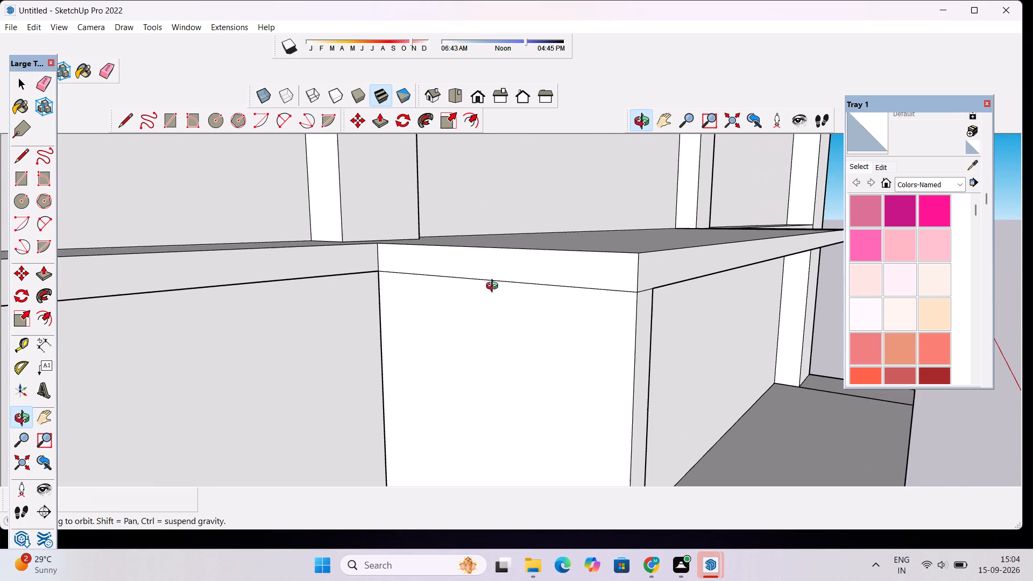
key("e")
left_click_drag(515, 269, 518, 284)
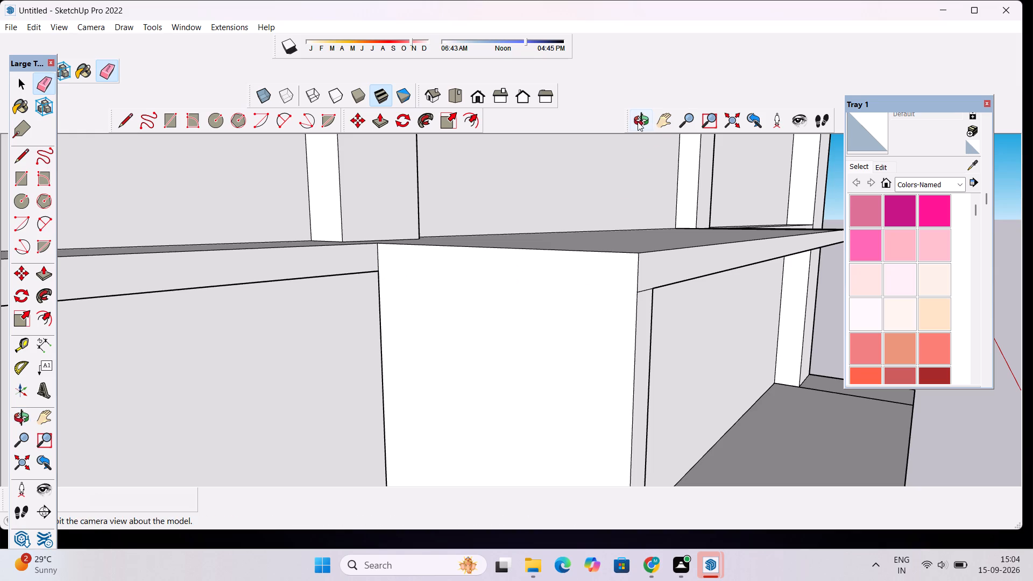
Erase the short front seam where the support panel meets the middle shelf's front edge.
left_click(638, 122)
left_click_drag(689, 258, 556, 266)
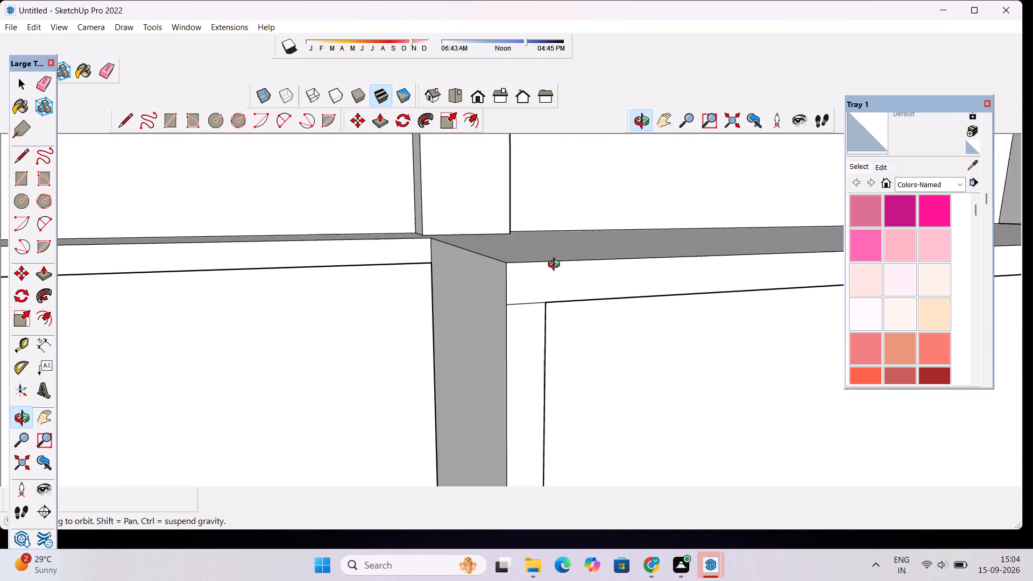
left_click_drag(556, 266, 557, 266)
scroll(536, 243, "down", 3)
key("e")
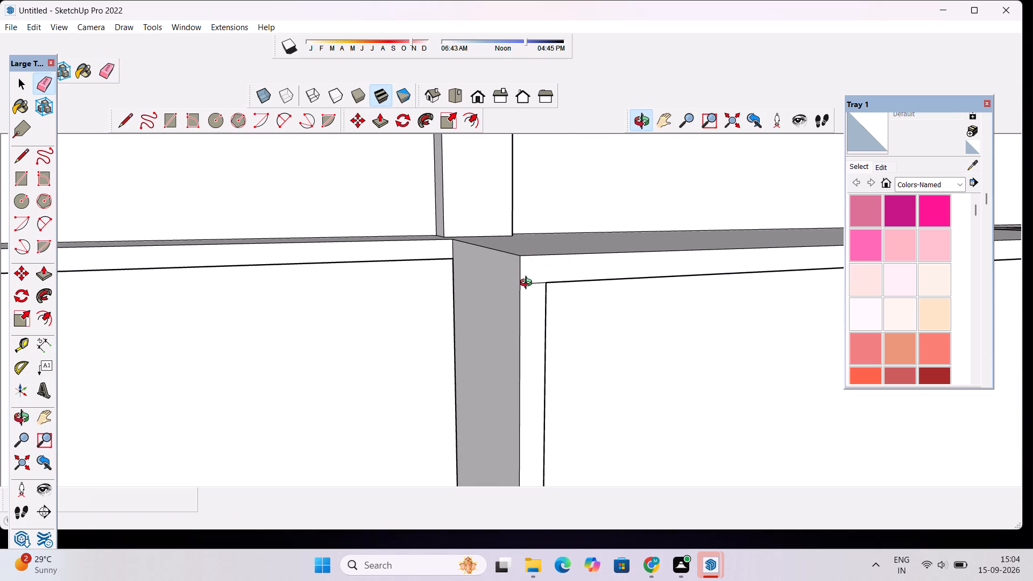
scroll(536, 296, "up", 4)
left_click(535, 274)
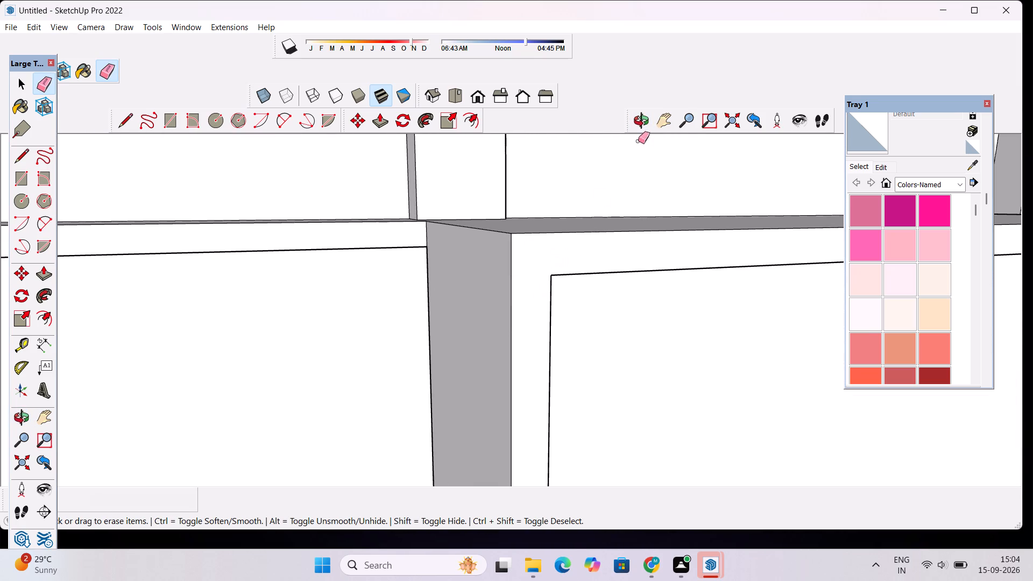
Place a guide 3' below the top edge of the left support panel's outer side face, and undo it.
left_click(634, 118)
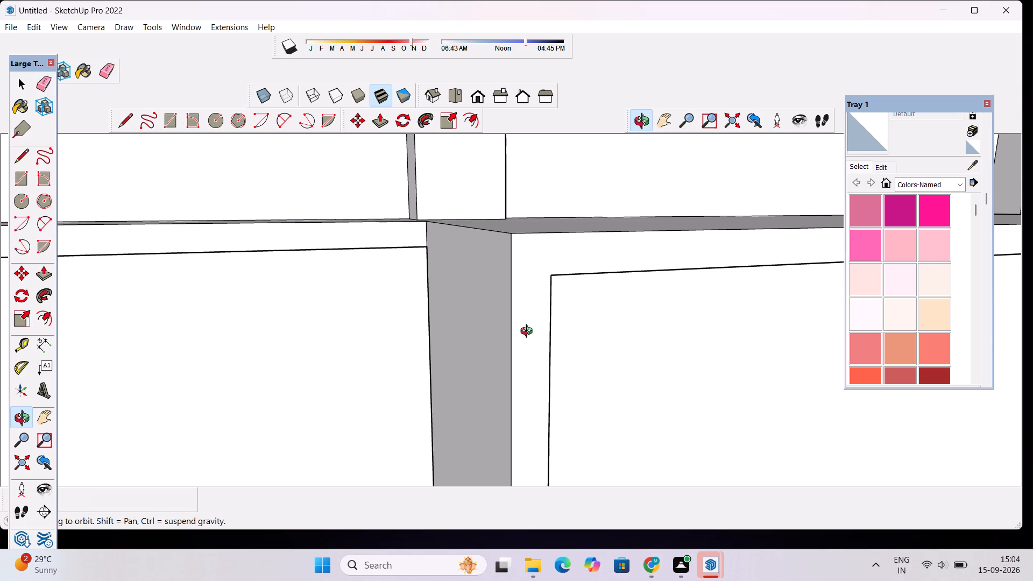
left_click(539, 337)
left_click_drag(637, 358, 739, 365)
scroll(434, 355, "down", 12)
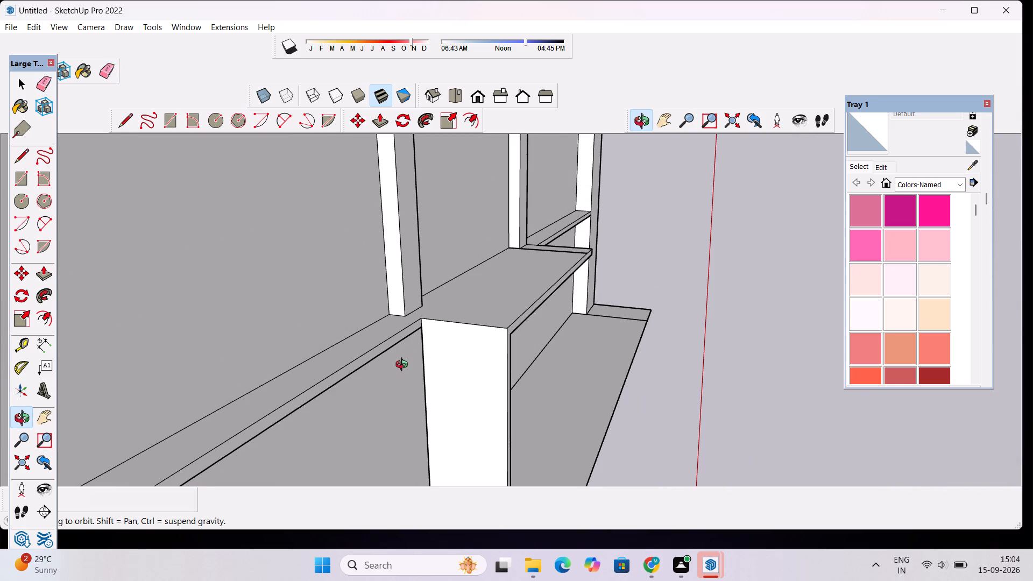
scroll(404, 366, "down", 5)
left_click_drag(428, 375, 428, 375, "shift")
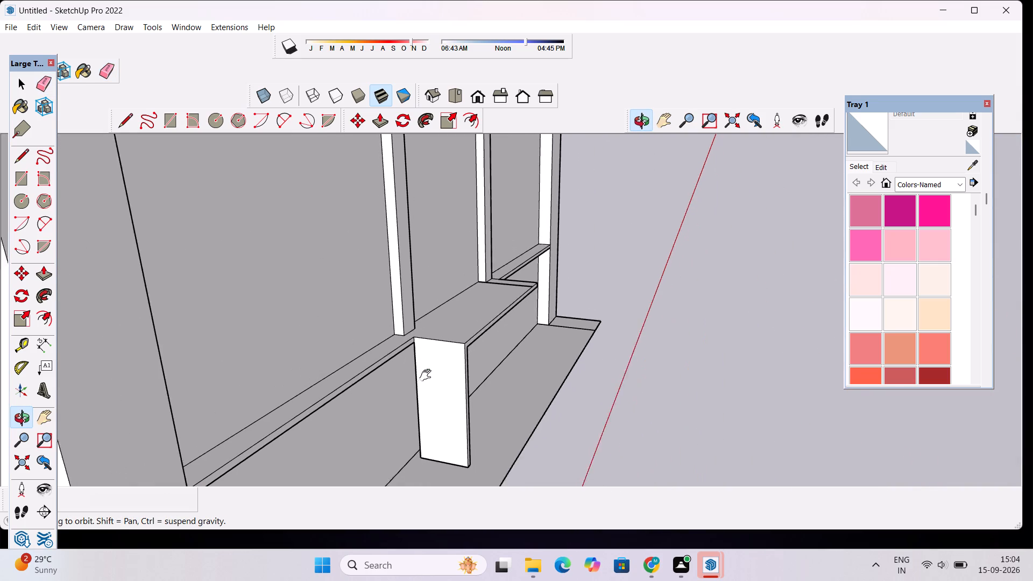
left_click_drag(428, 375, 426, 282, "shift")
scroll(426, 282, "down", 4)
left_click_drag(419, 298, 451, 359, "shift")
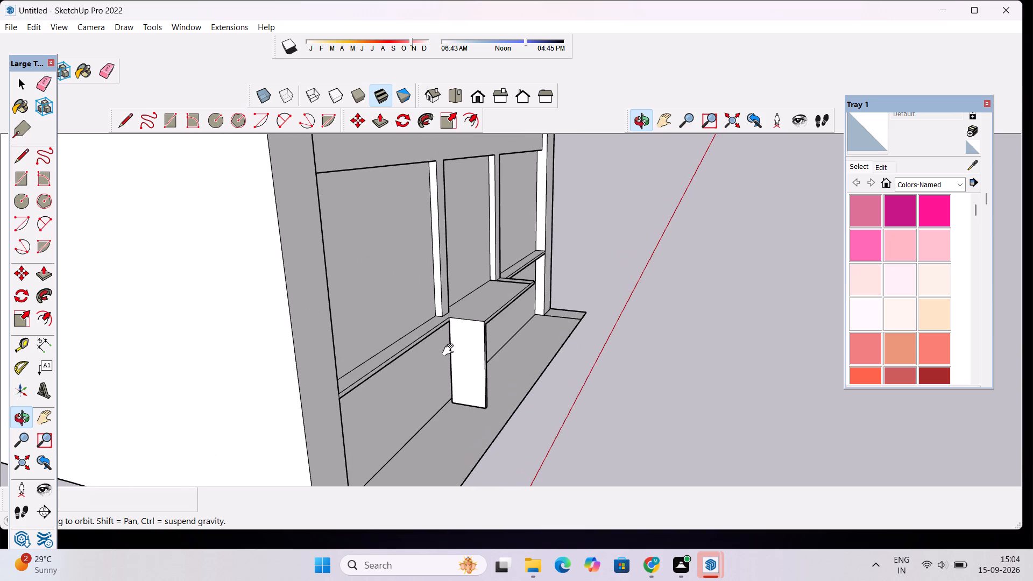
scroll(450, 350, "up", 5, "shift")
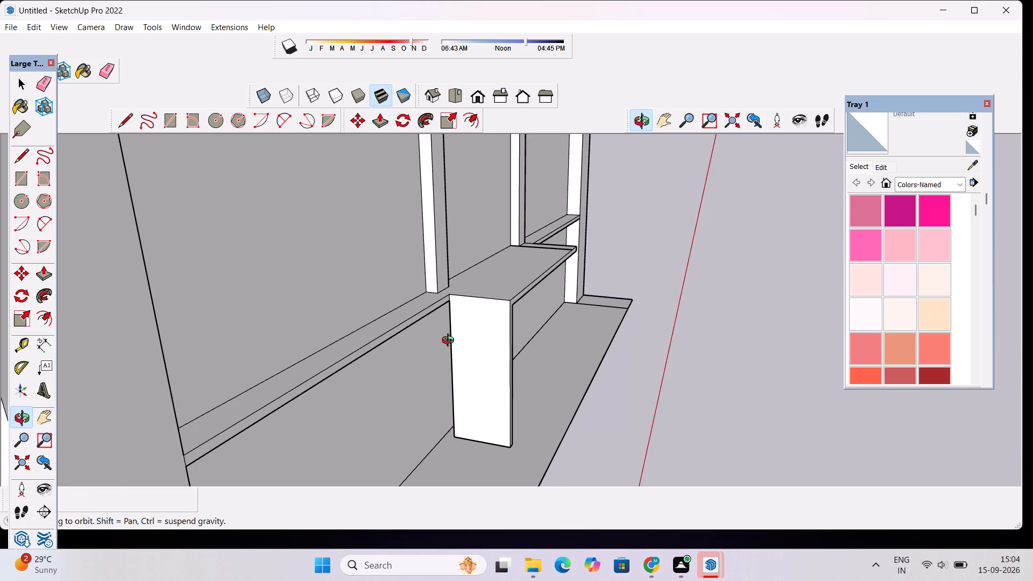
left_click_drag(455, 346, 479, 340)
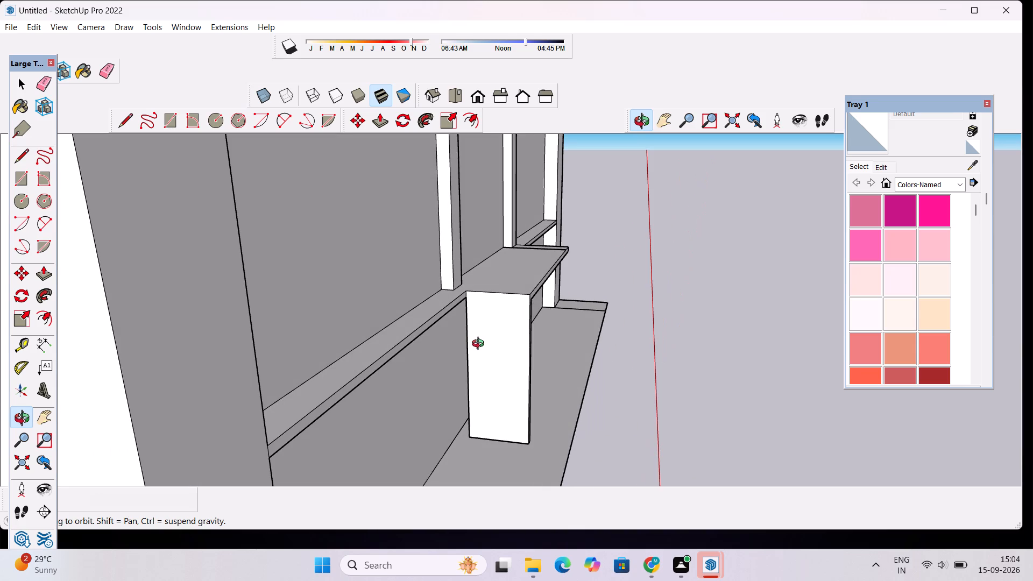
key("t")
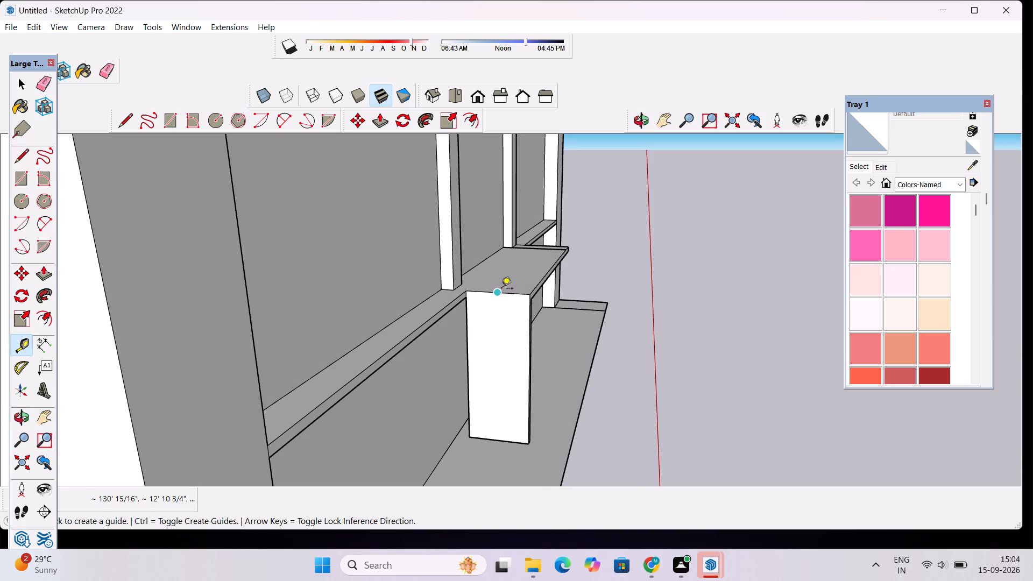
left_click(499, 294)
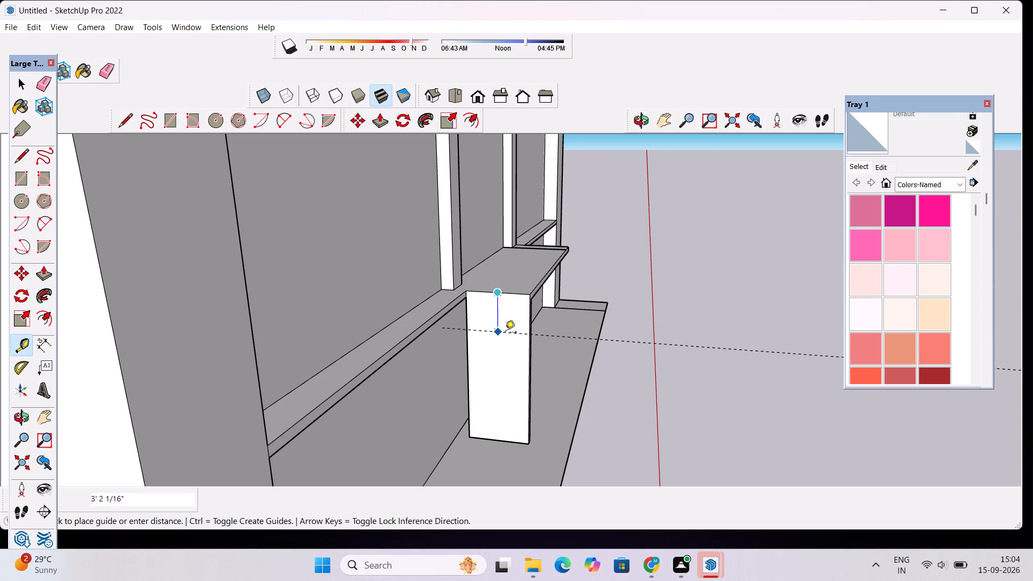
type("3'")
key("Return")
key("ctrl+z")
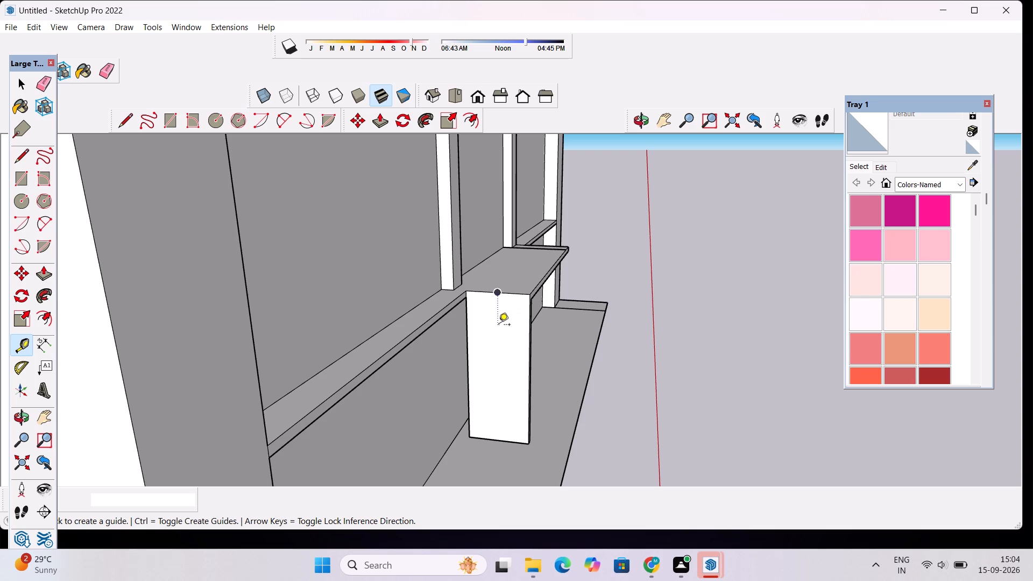
Place two guides down the left support panel's outer side face, spaced 11" apart starting from its top edge.
scroll(499, 294, "up", 5)
left_click(497, 292)
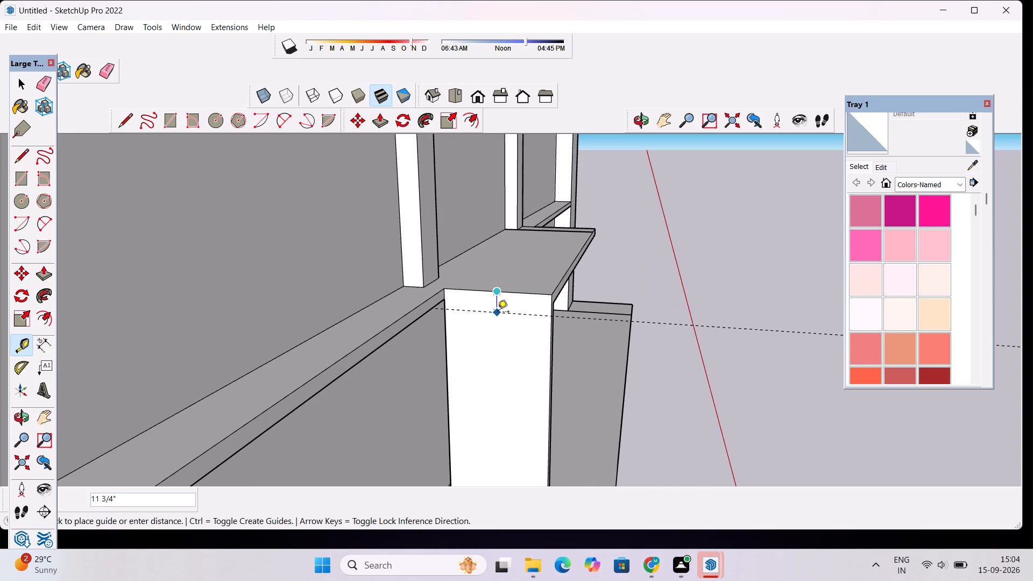
type("11\"")
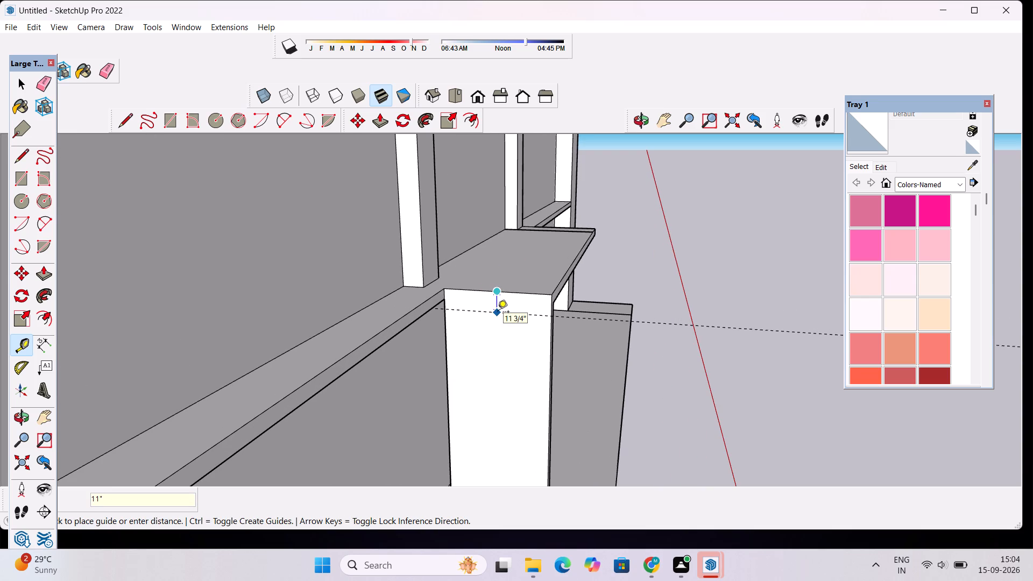
key("Return")
left_click(536, 314)
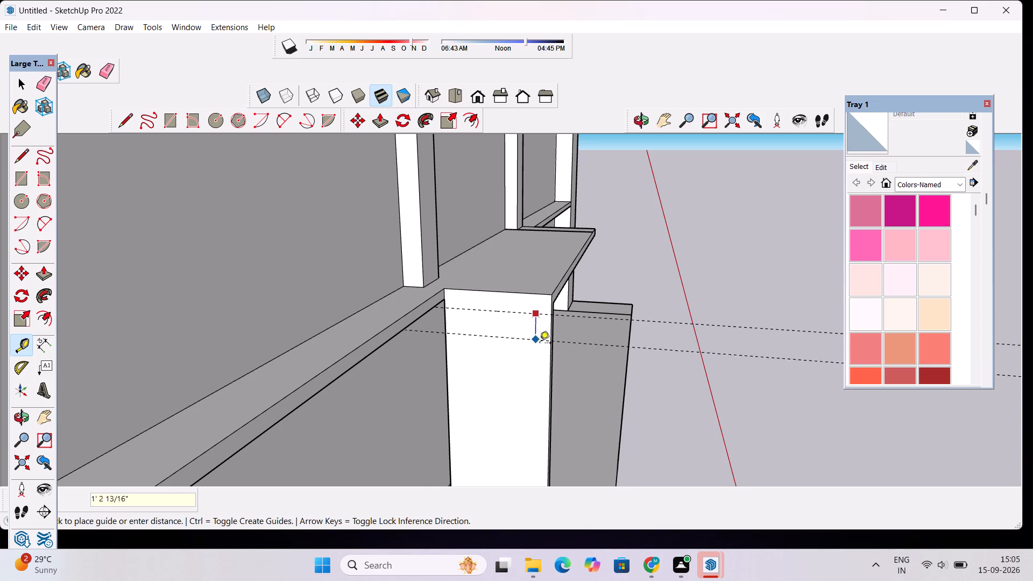
type("11\"")
key("Return")
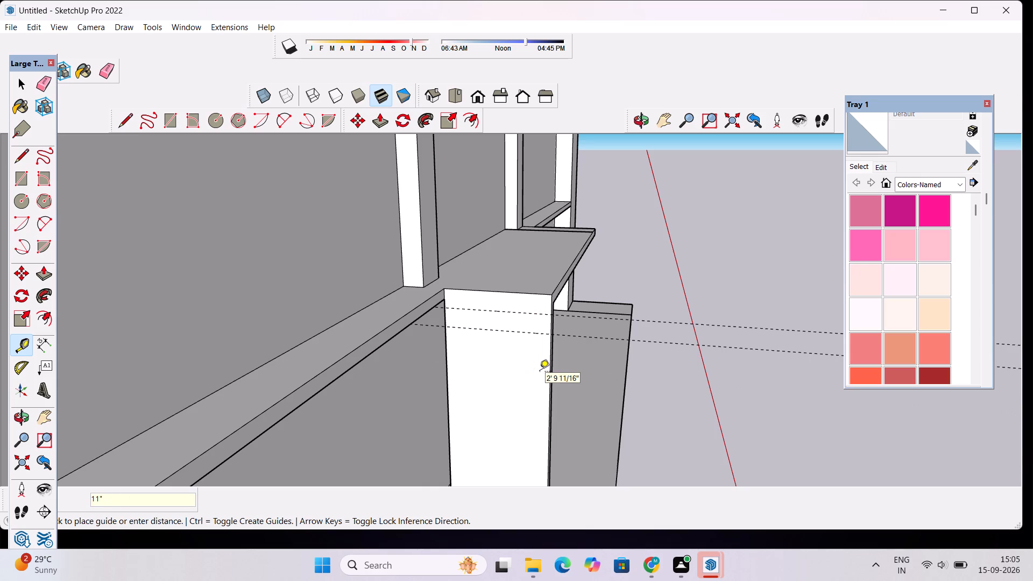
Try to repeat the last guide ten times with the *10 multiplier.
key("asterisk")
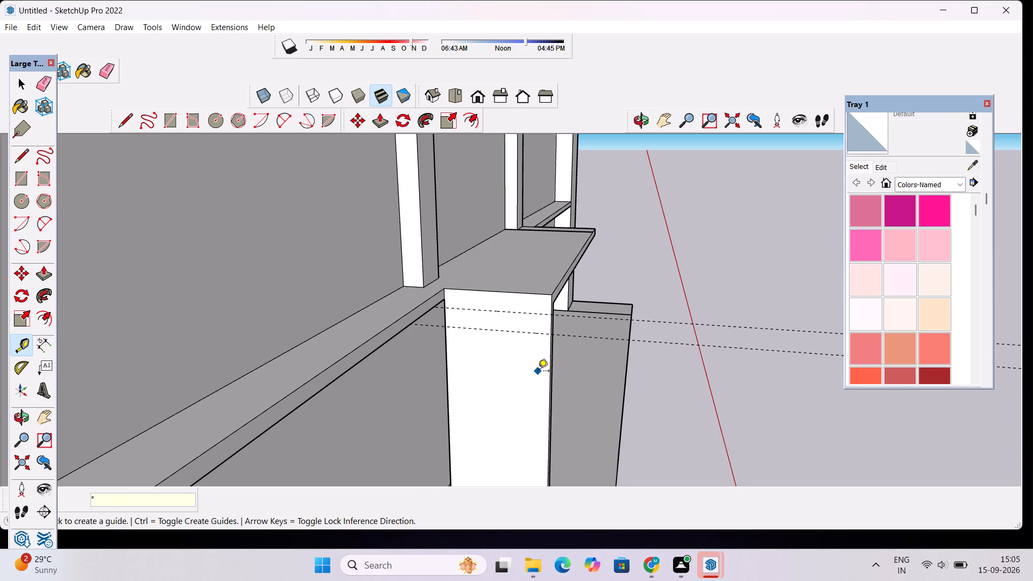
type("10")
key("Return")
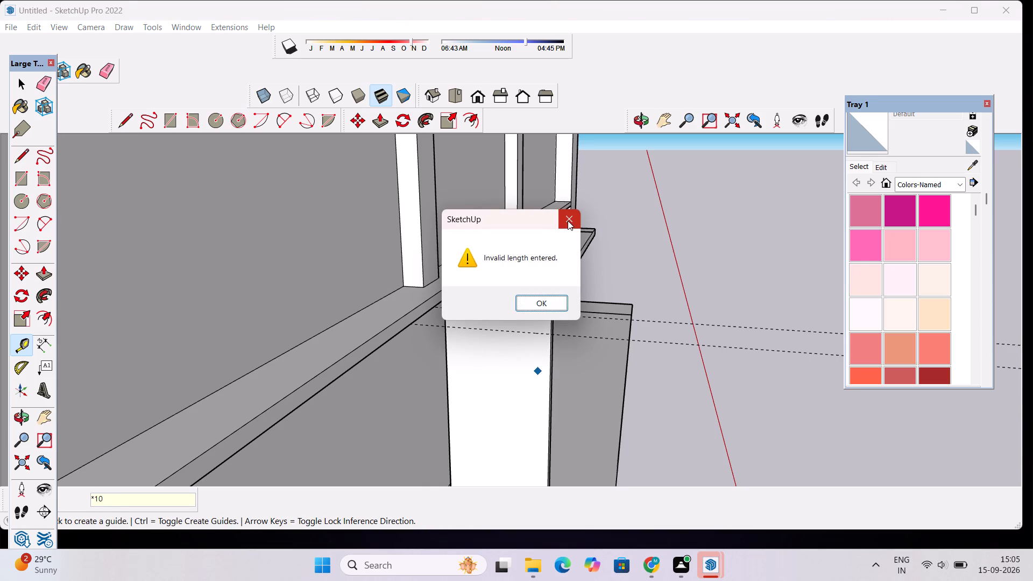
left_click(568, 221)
Add three more guides down the support panel's side face, each 11" below the previous one.
left_click(471, 329)
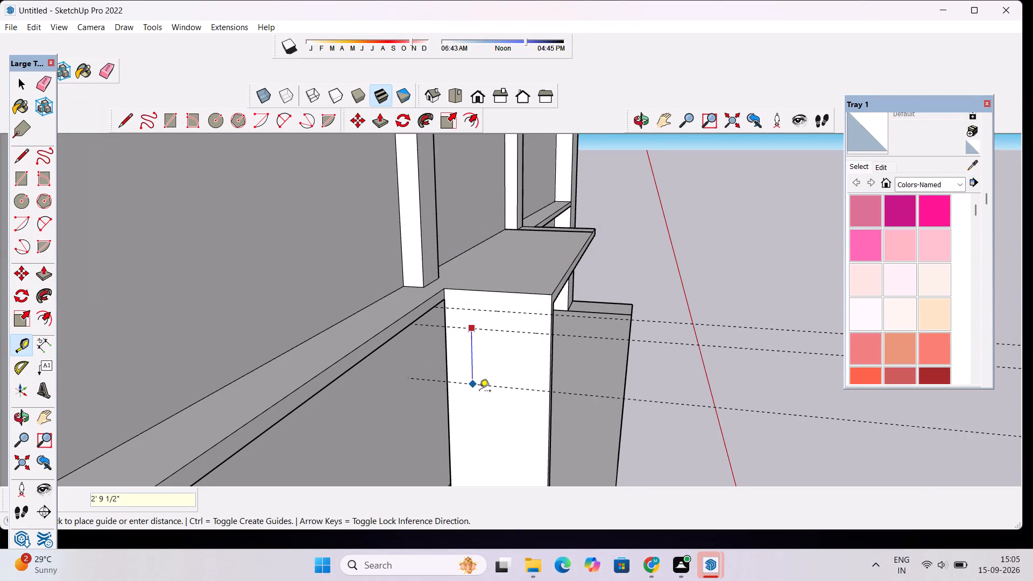
type("11\"")
key("Return")
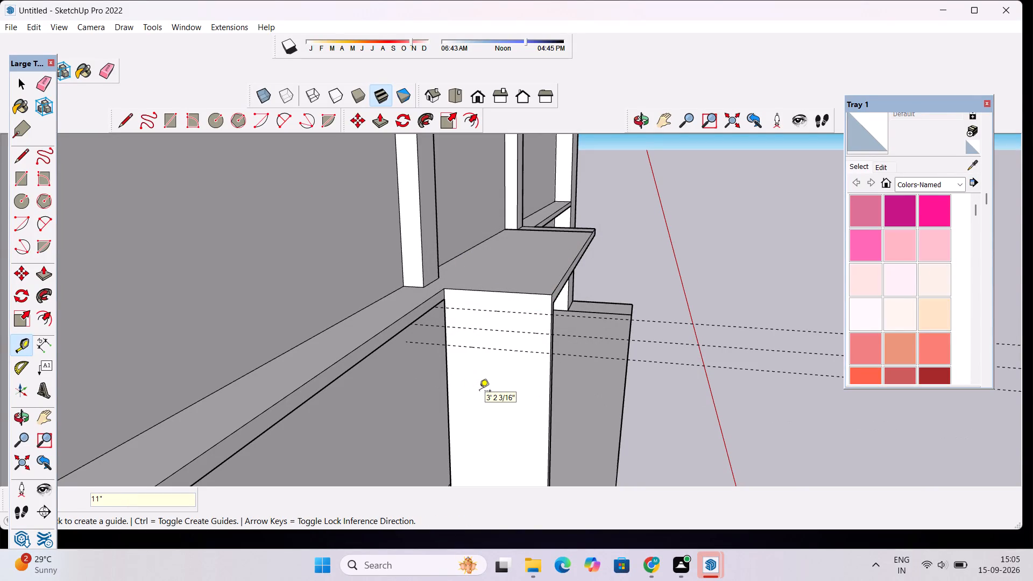
scroll(519, 299, "down", 8)
scroll(531, 342, "up", 8)
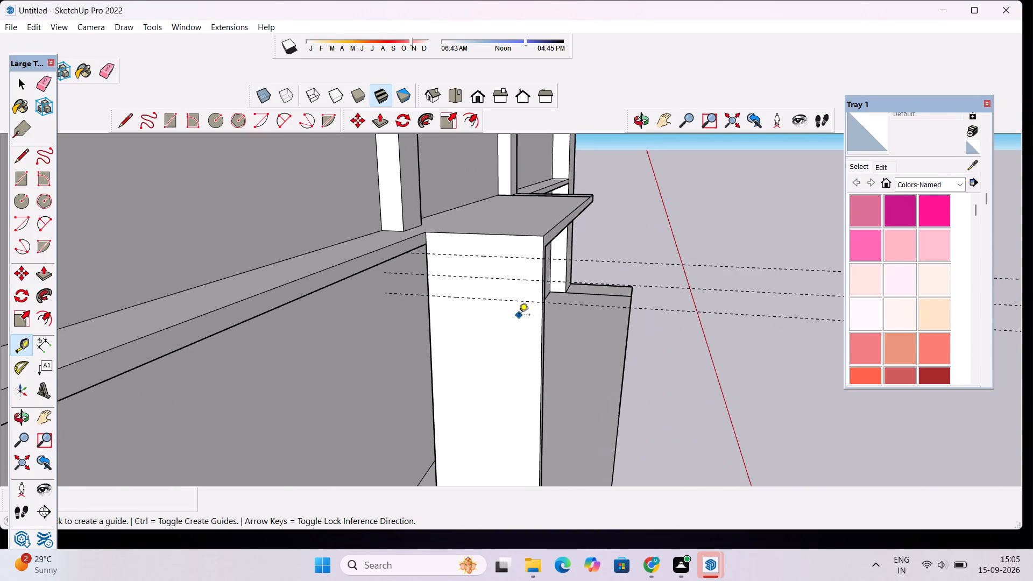
left_click(527, 304)
scroll(519, 336, "down", 5)
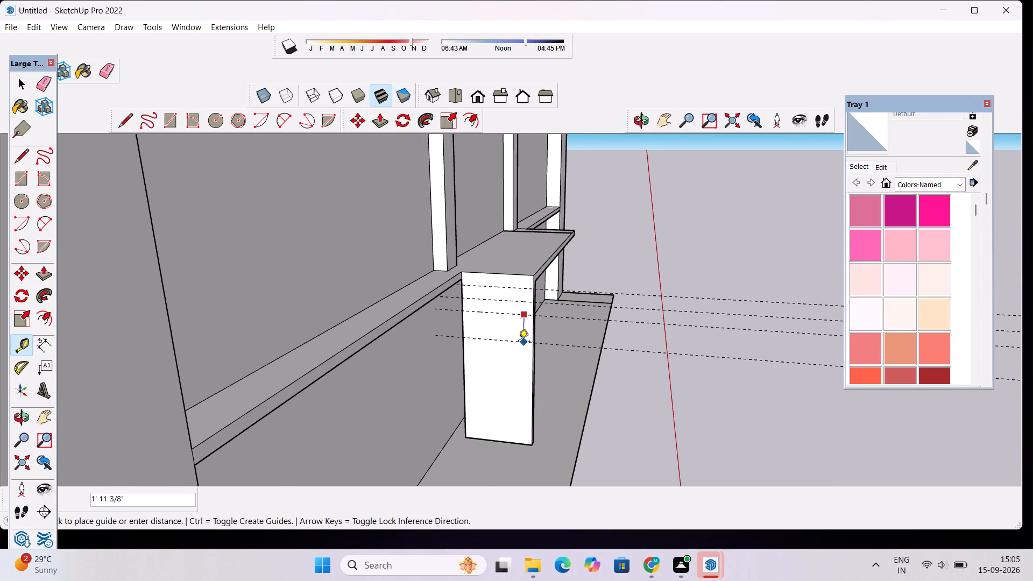
type("11\"")
key("Return")
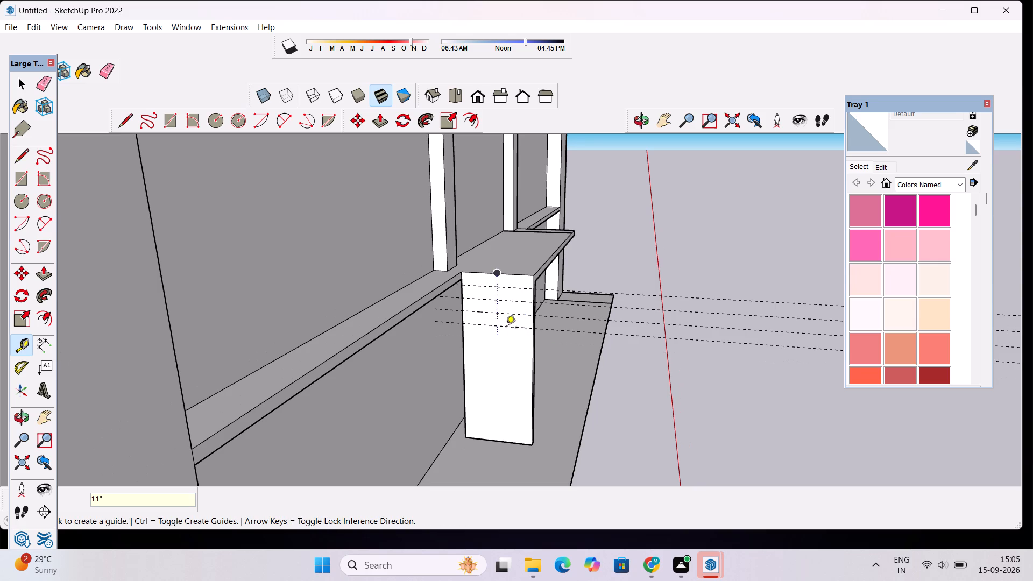
left_click(486, 325)
type("11\"")
key("Return")
Continue down the support panel's side face with three further guides, each offset 11" below the last.
left_click(514, 343)
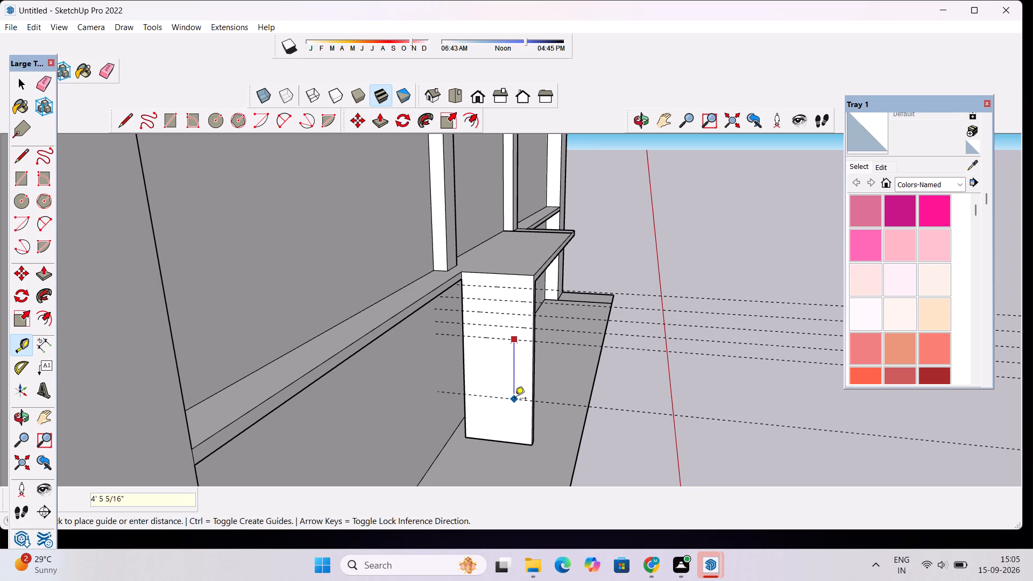
key("1")
type("1\"")
key("Return")
scroll(471, 369, "up", 4)
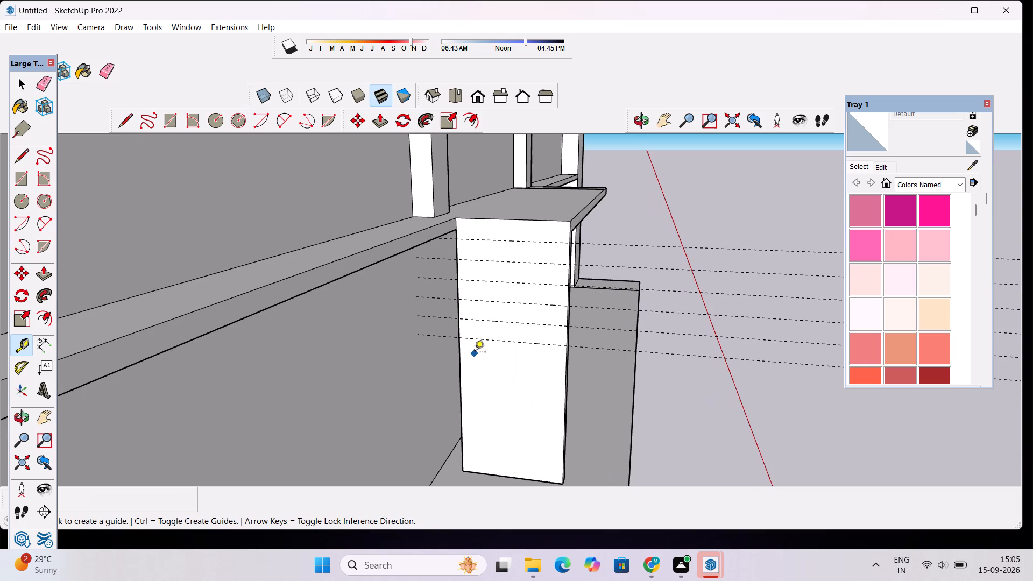
left_click(477, 338)
type("11\"")
key("Return")
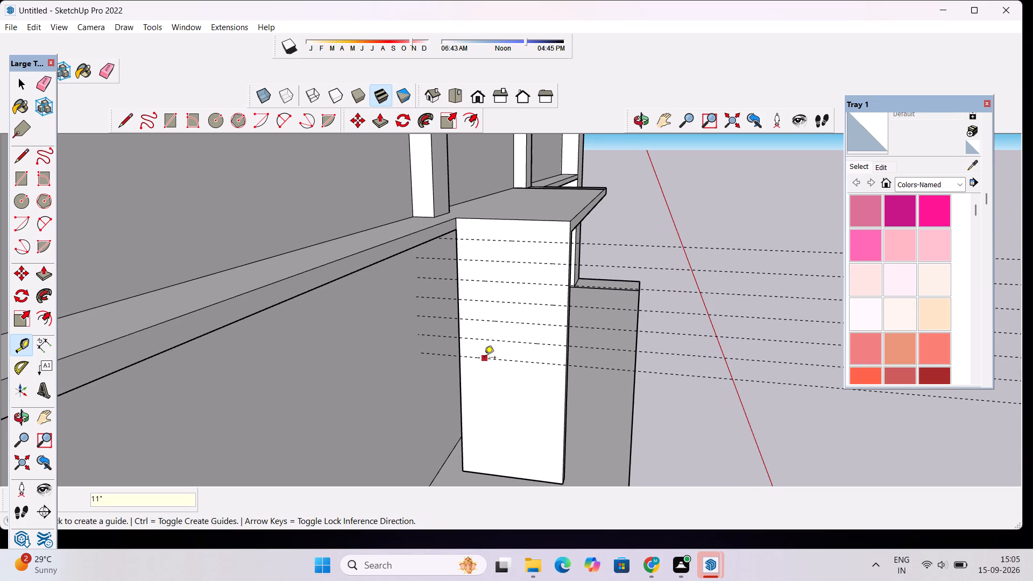
left_click(484, 358)
type("11\"")
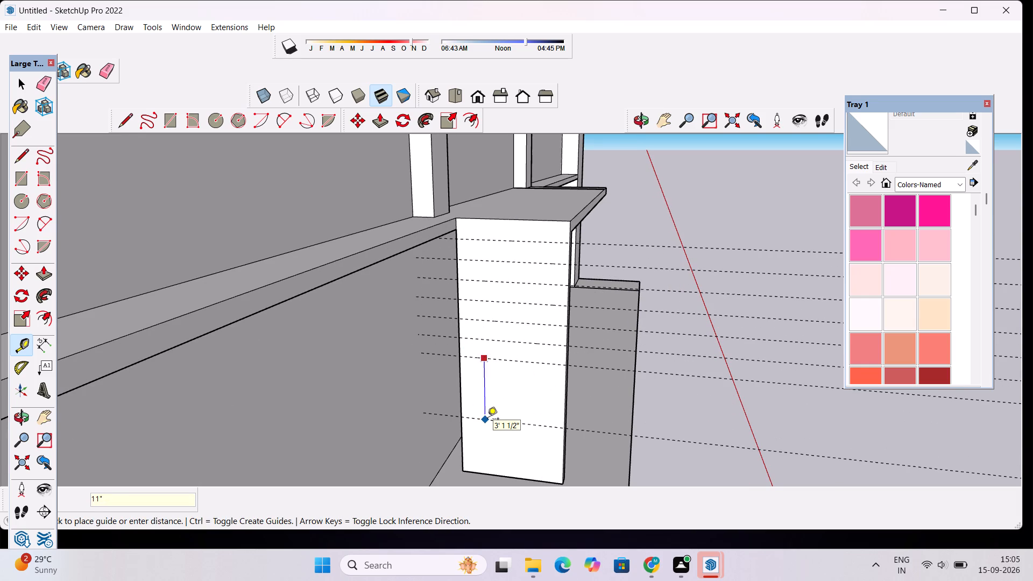
key("Return")
Add four more guides at 11" spacing to carry the series down to near the support panel's bottom edge.
left_click(486, 378)
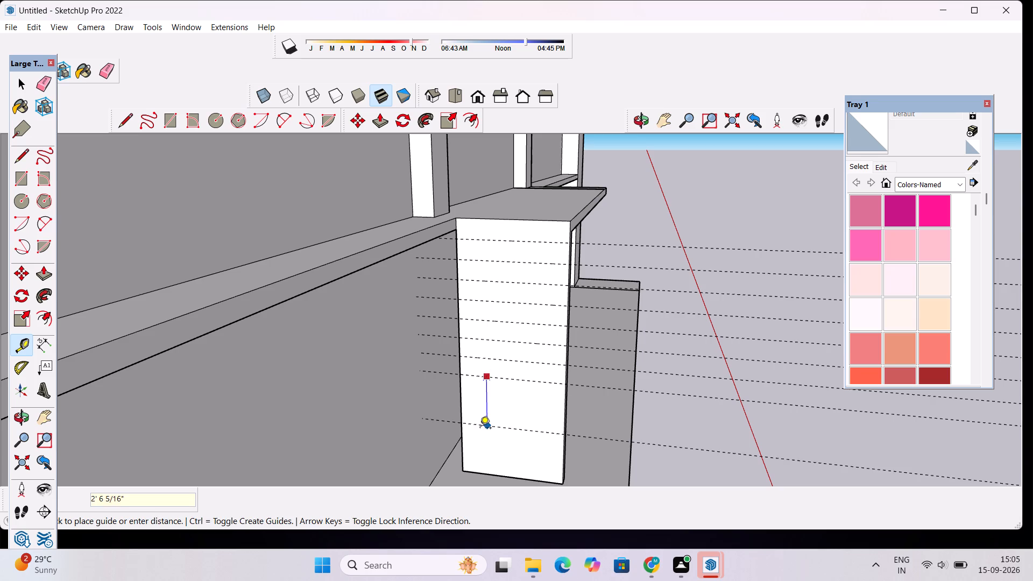
type("11\"")
key("Return")
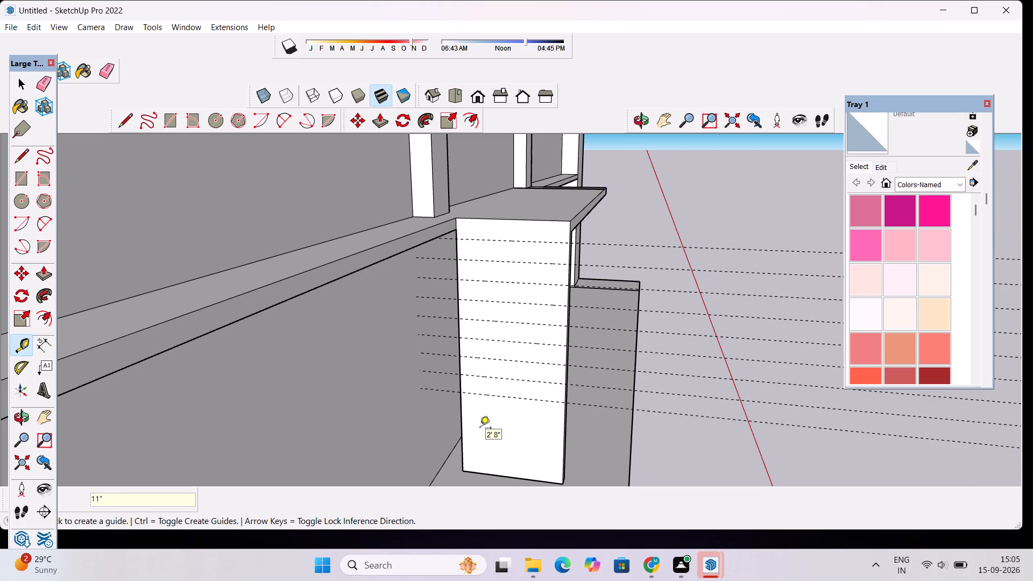
left_click(468, 395)
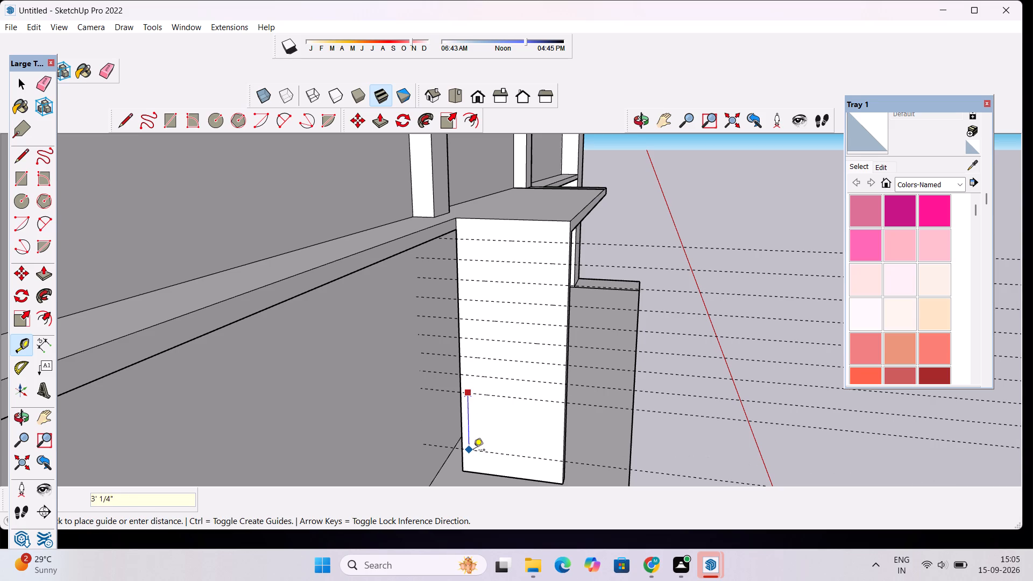
type("11\"")
key("Return")
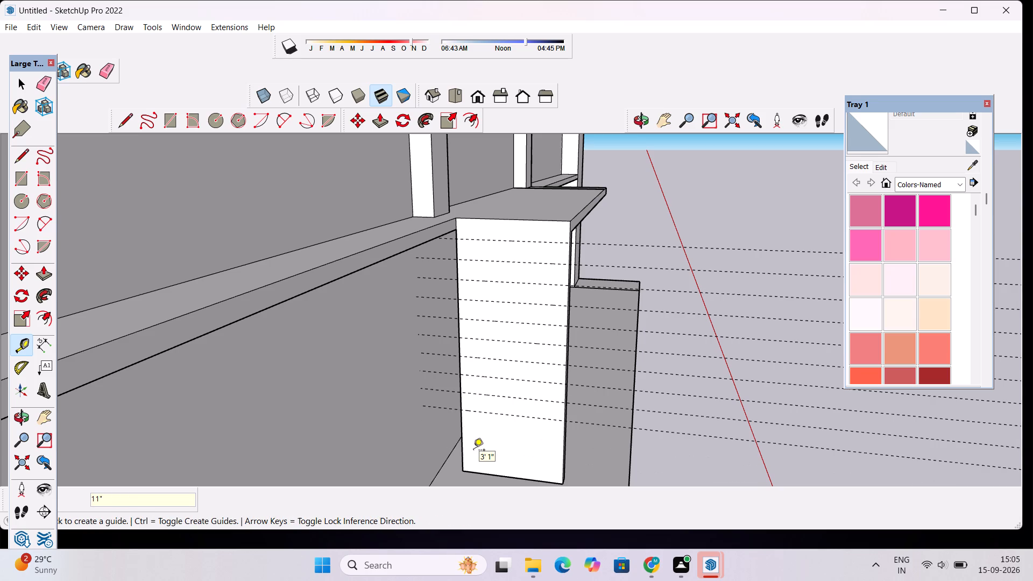
left_click(549, 419)
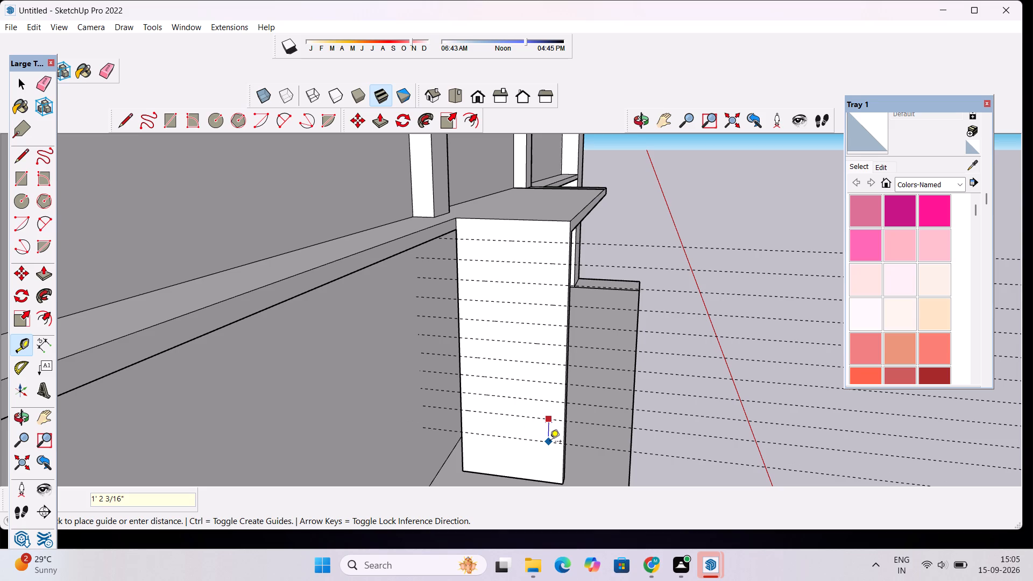
type("11\"")
key("Return")
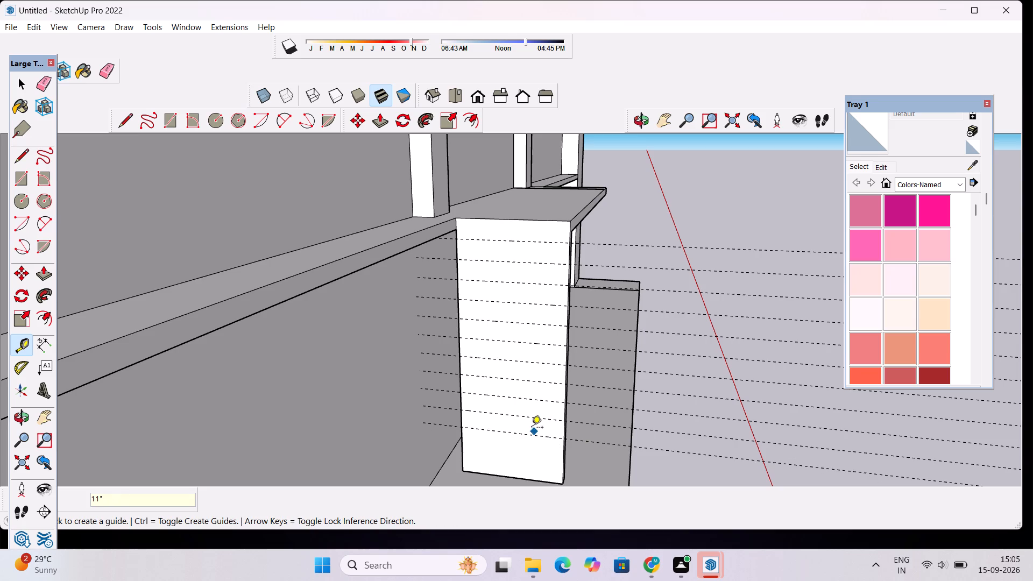
left_click(491, 431)
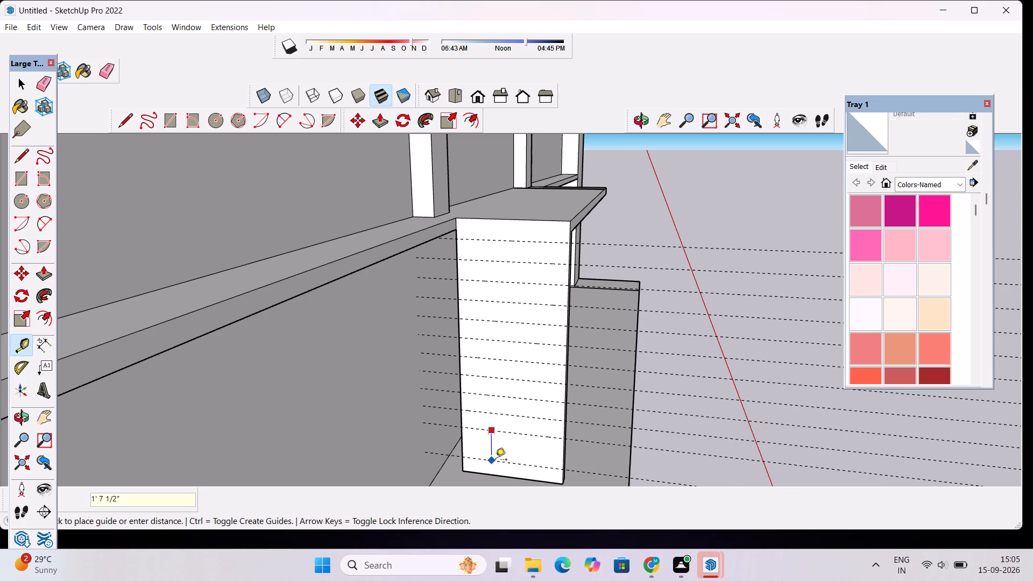
type("11\"")
key("Return")
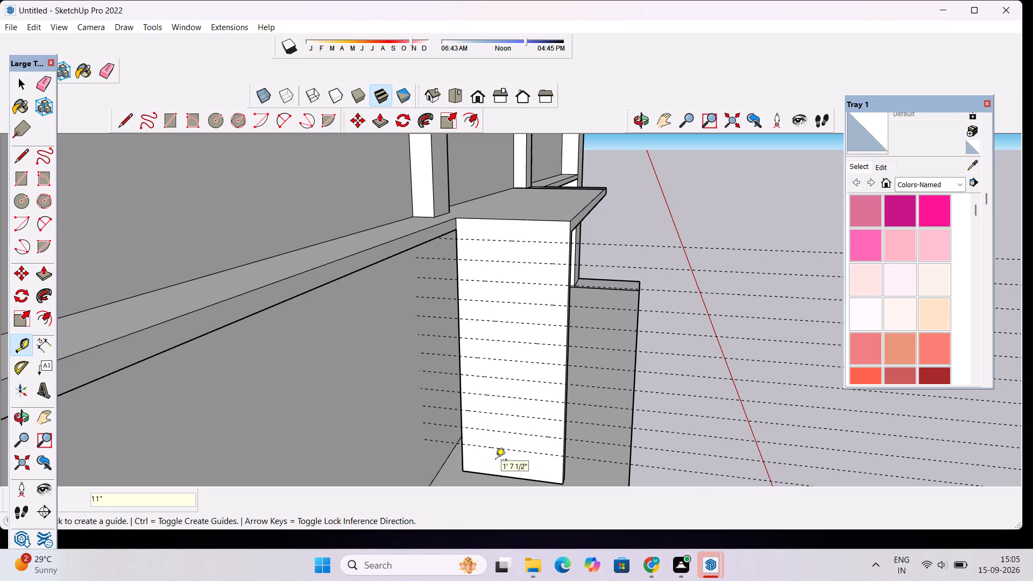
Draw 5' lines across the support panel's side face along the top three guides, from edge to edge.
scroll(639, 123, "up", 2)
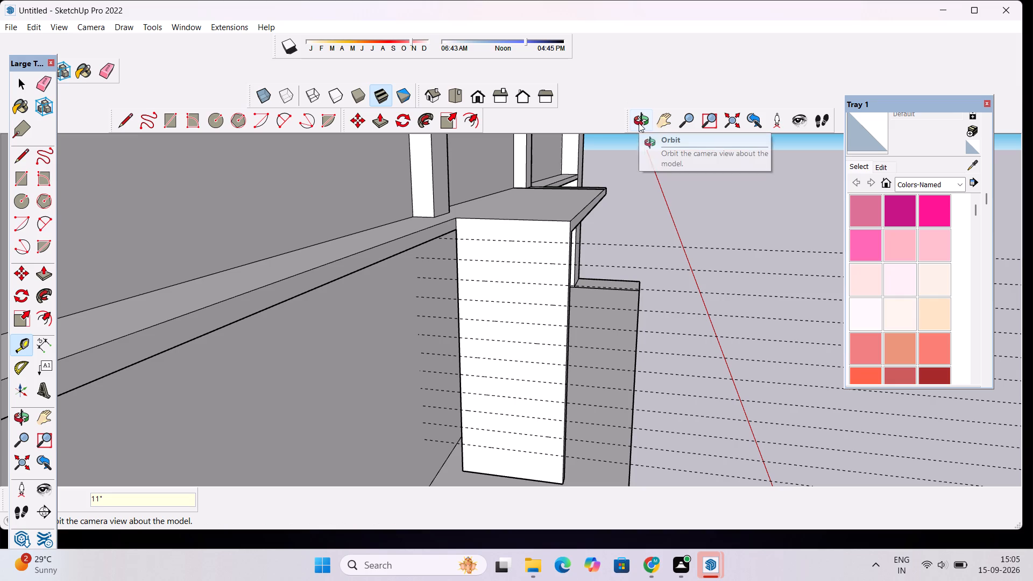
scroll(639, 123, "up", 1)
key("l")
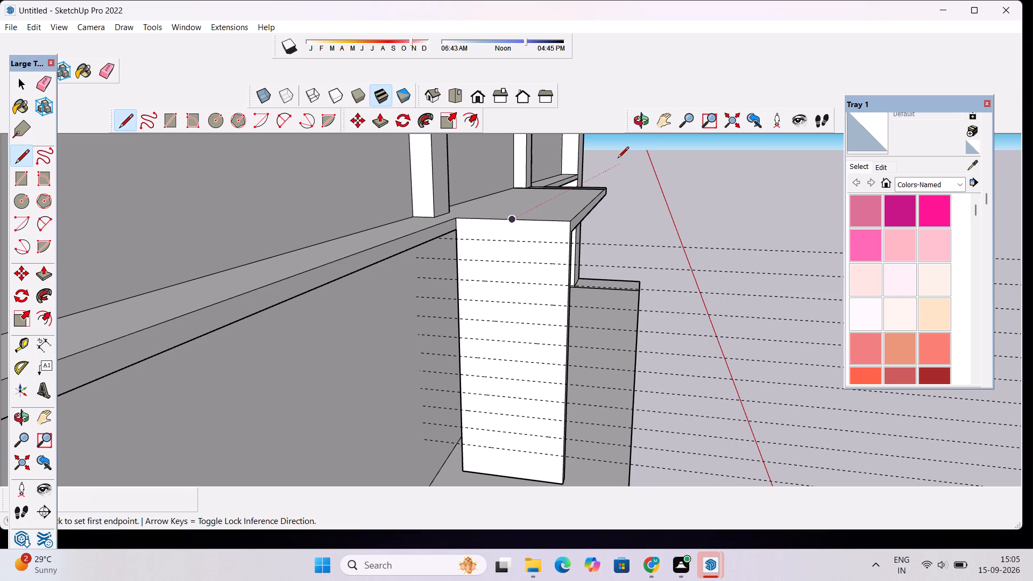
scroll(465, 245, "up", 5)
left_click(451, 238)
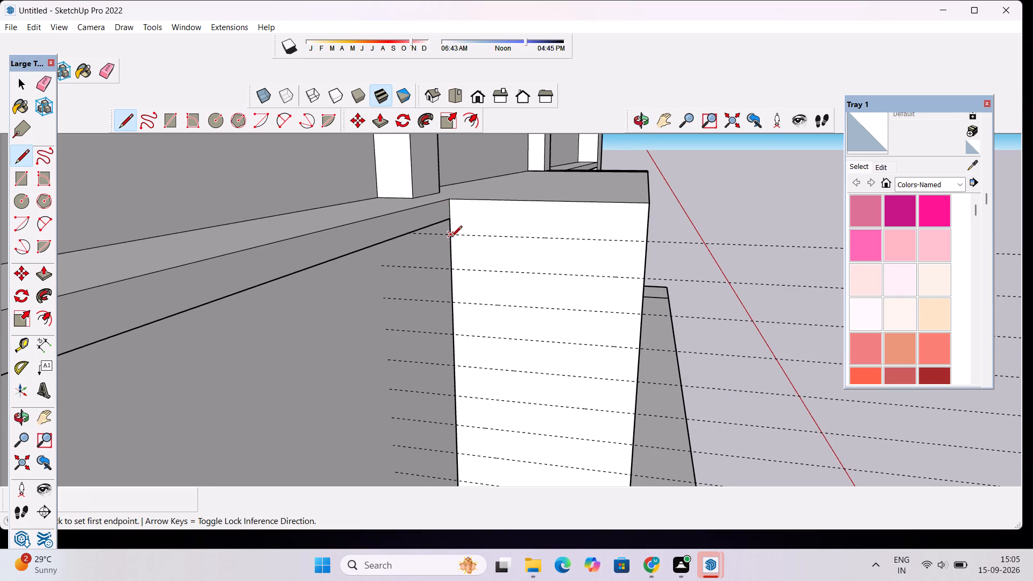
left_click(645, 241)
scroll(540, 241, "down", 5)
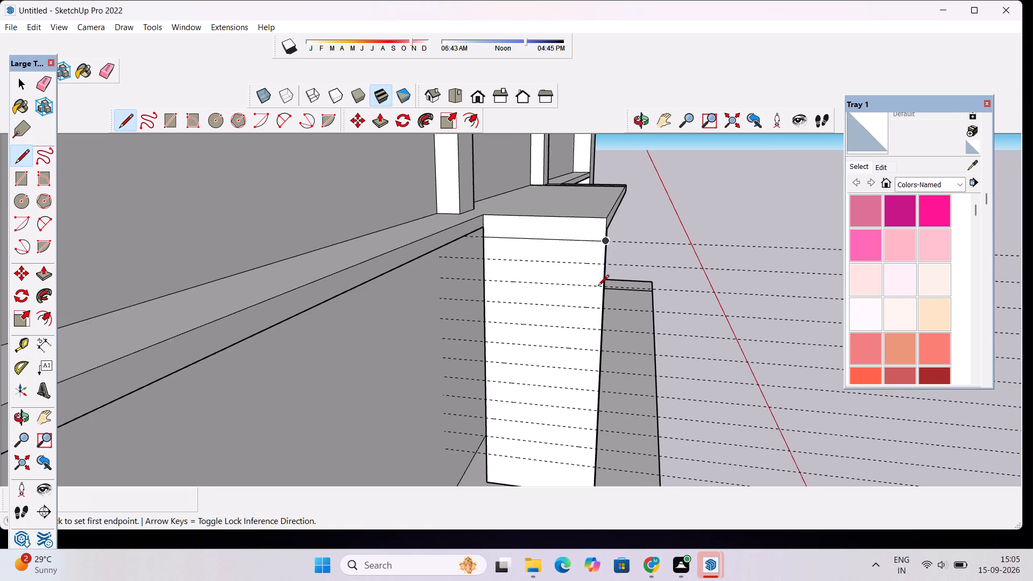
scroll(598, 287, "up", 4)
left_click(607, 251)
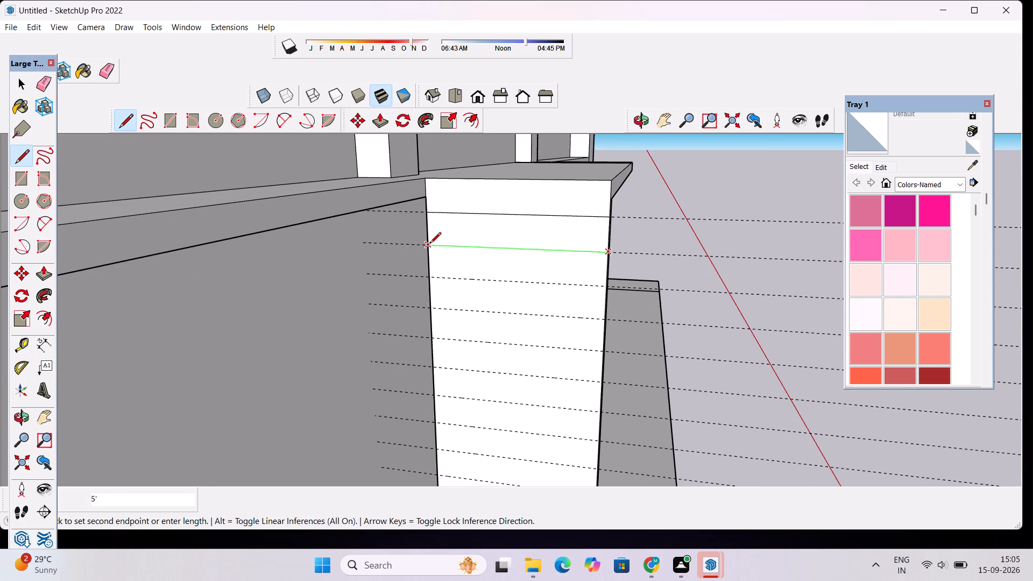
left_click(430, 244)
left_click(428, 278)
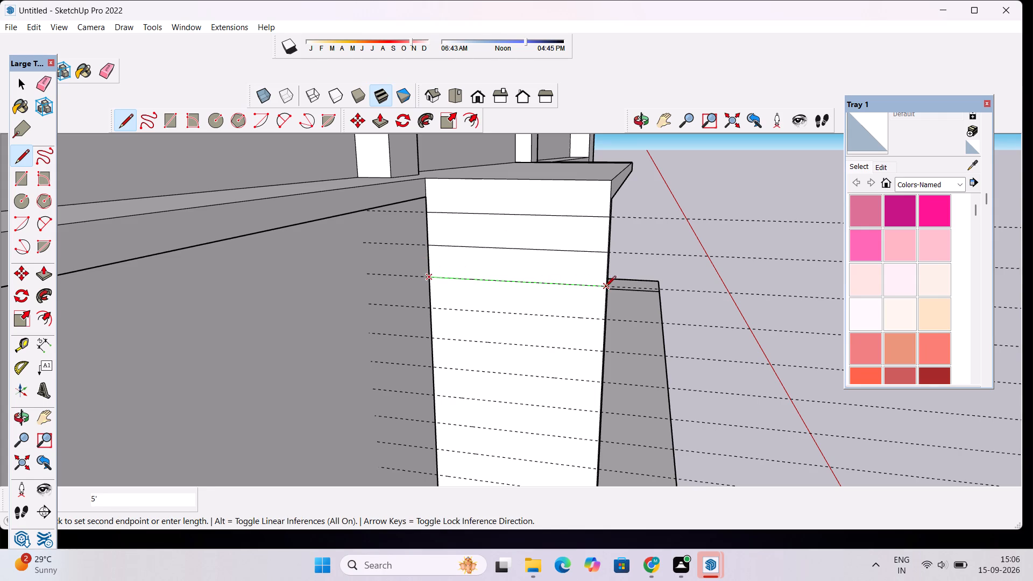
left_click(606, 287)
Draw edge-to-edge lines on the support panel's side face along the fourth, fifth and sixth guides from the top.
left_click(606, 322)
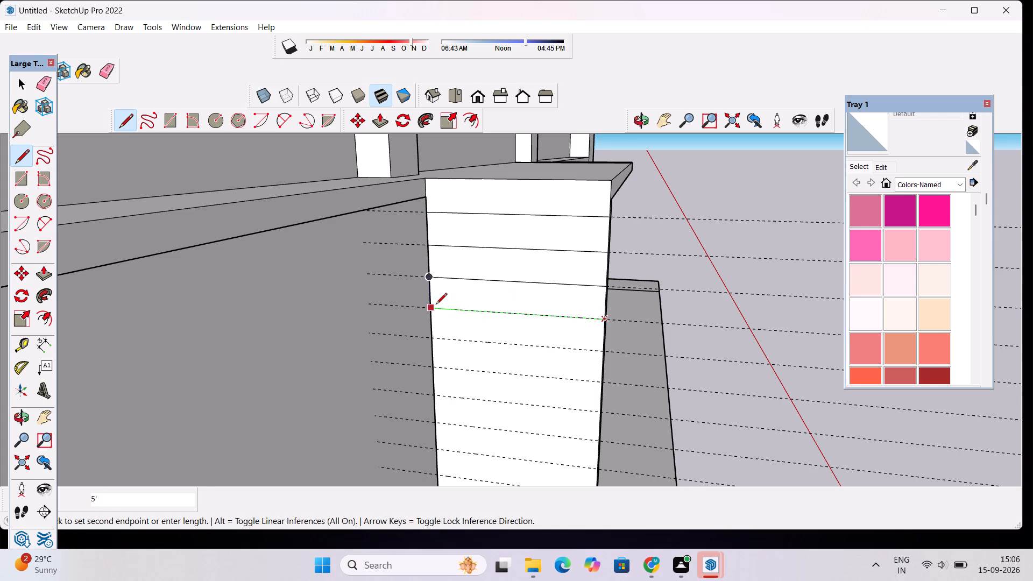
left_click(435, 305)
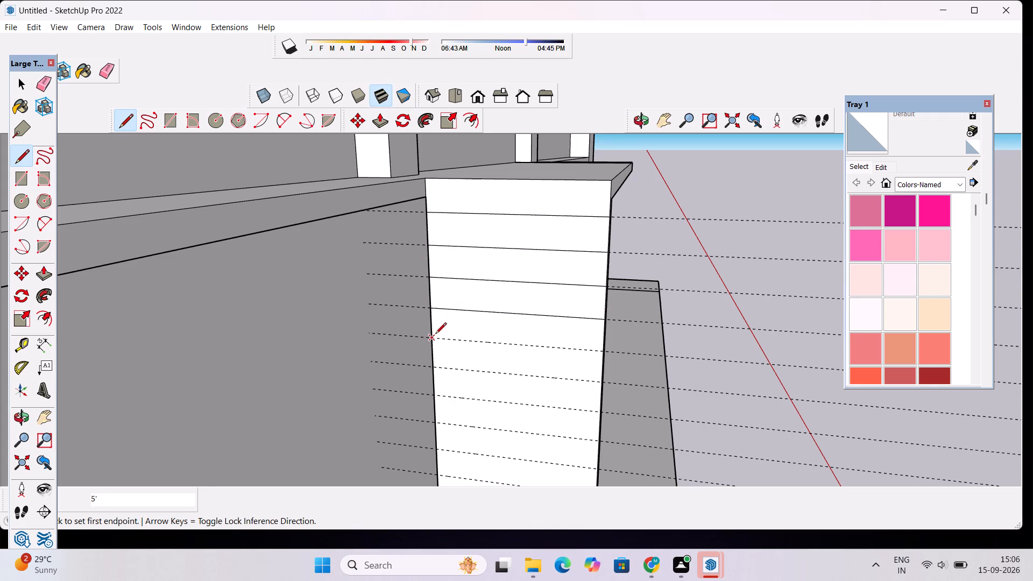
left_click(435, 335)
left_click(608, 350)
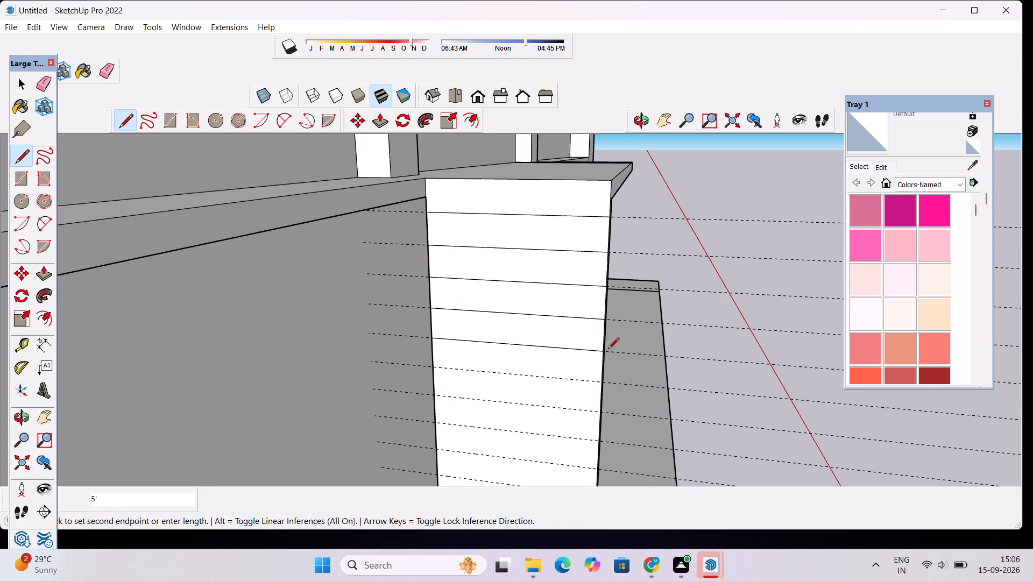
left_click(601, 381)
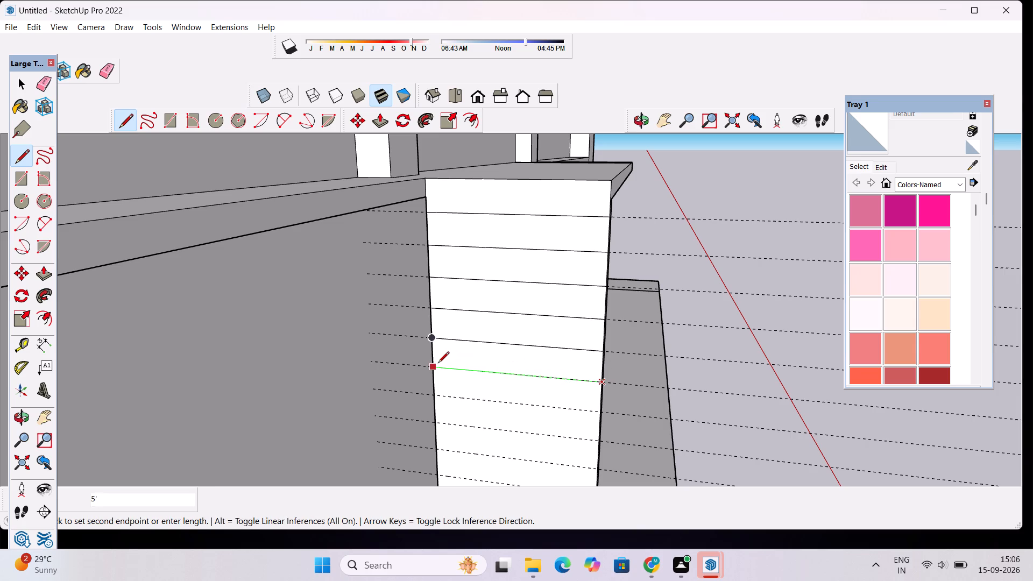
left_click(438, 364)
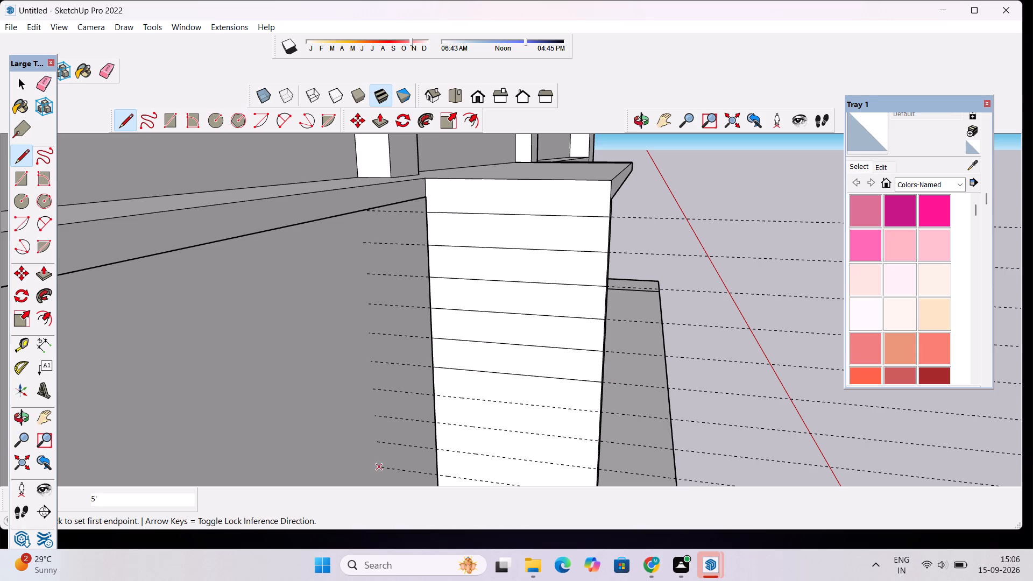
Draw edge-to-edge lines on the support panel's side face along the seventh, eighth and ninth guides from the top.
scroll(369, 302, "down", 5)
scroll(414, 405, "up", 4)
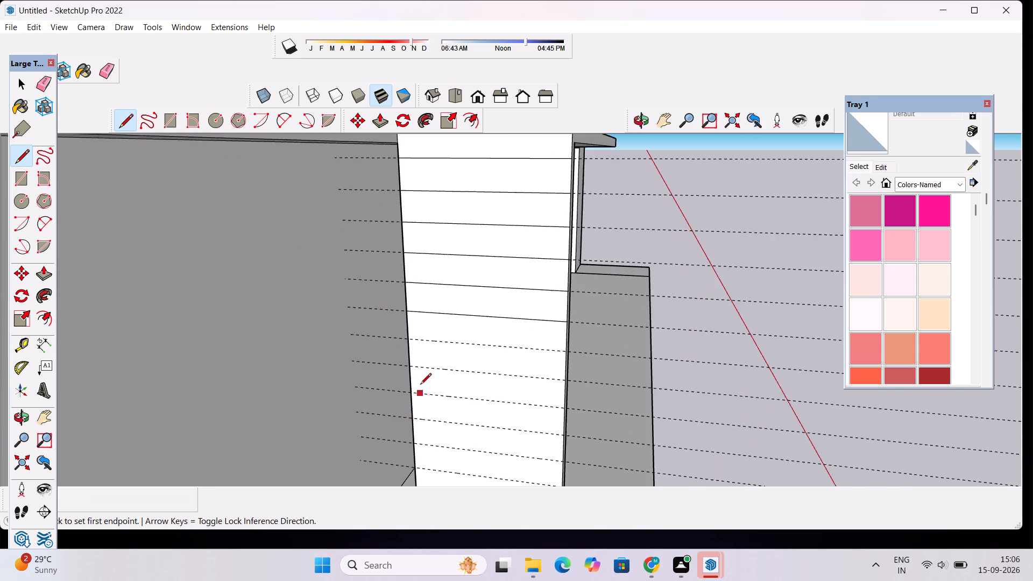
scroll(420, 384, "up", 2)
left_click(406, 329)
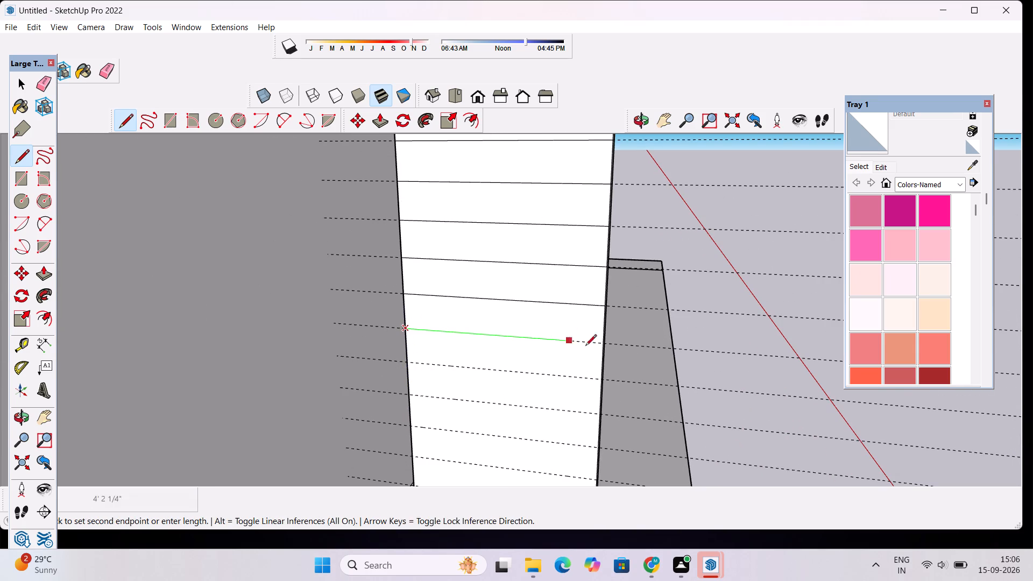
left_click(603, 345)
scroll(491, 320, "down", 5)
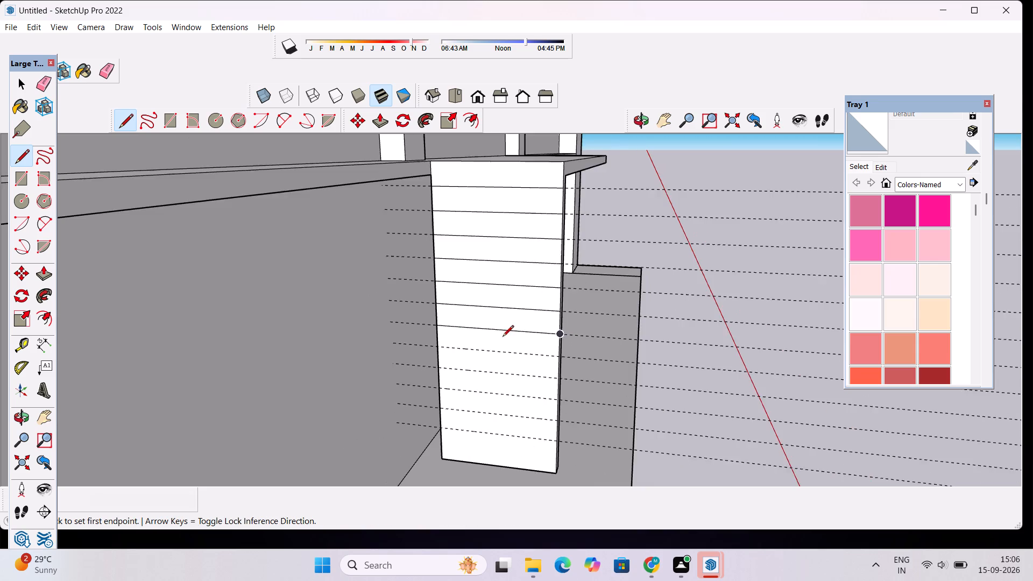
scroll(533, 390, "up", 4)
scroll(569, 346, "up", 3)
left_click(576, 336)
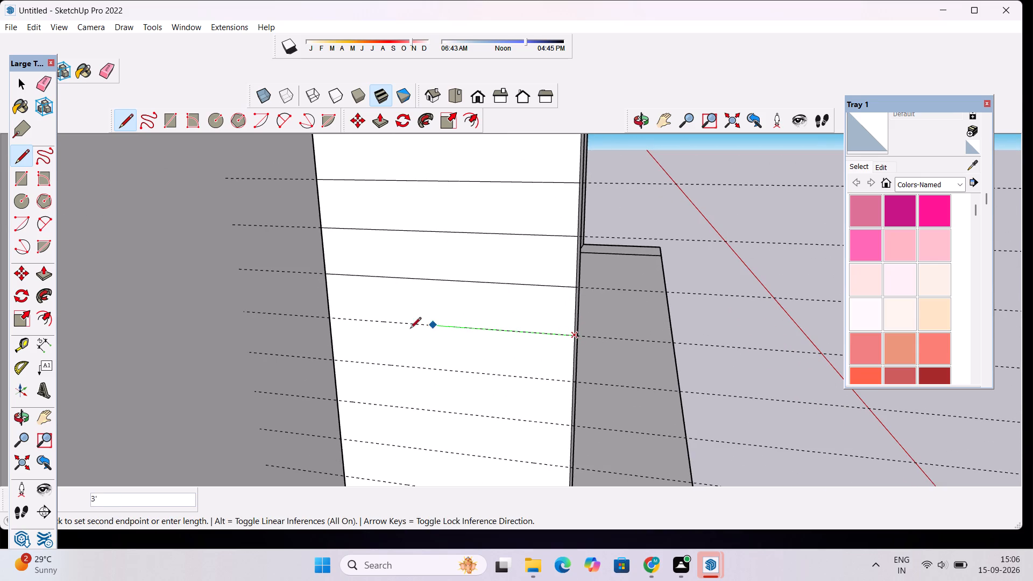
left_click(333, 318)
scroll(337, 298, "down", 3)
scroll(323, 346, "up", 3)
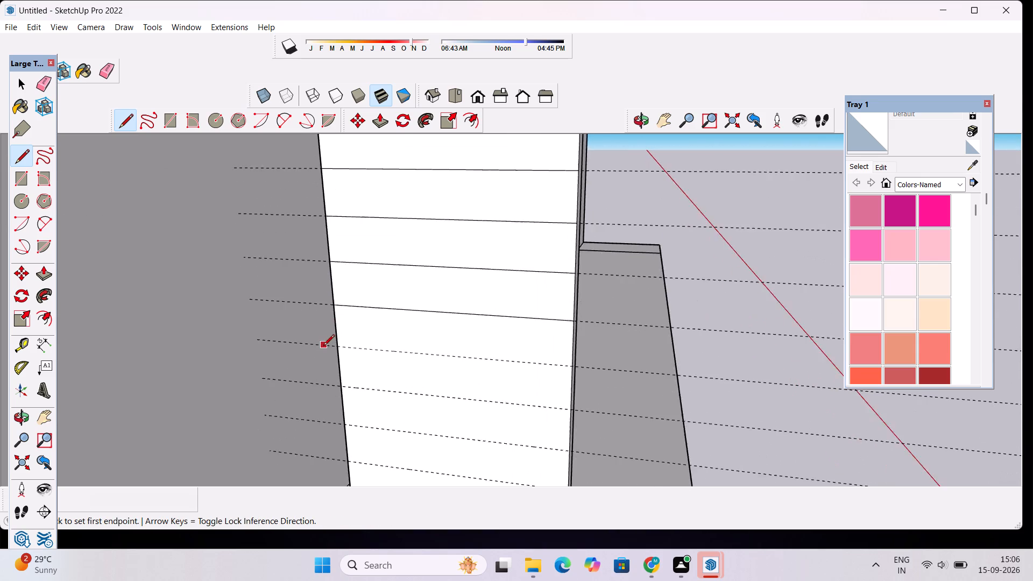
left_click(338, 345)
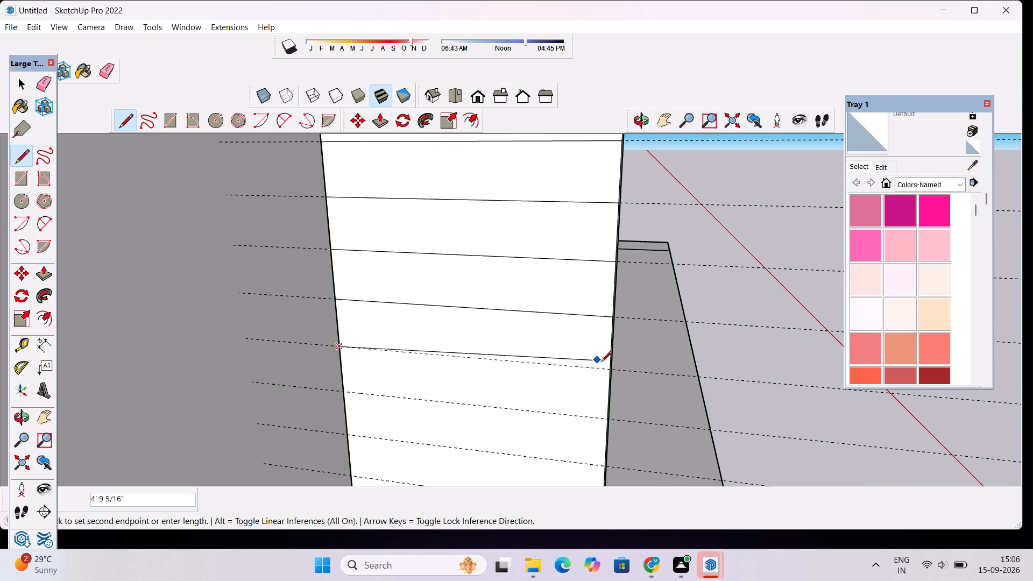
left_click(610, 371)
Draw edge-to-edge lines along the last three guides near the bottom of the support panel's side face.
scroll(540, 323, "down", 7)
scroll(555, 377, "up", 3)
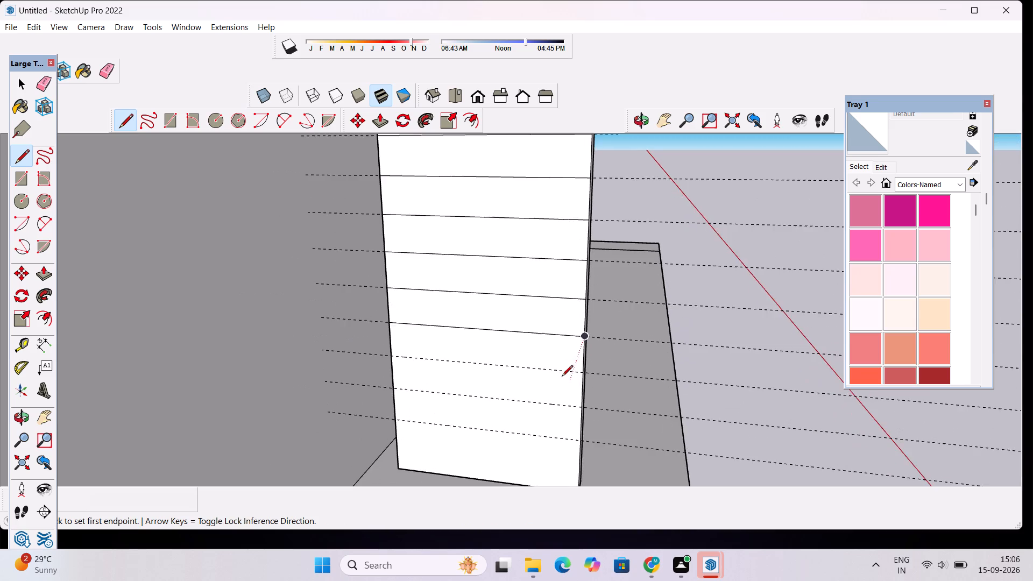
scroll(562, 377, "up", 3)
scroll(612, 365, "up", 3)
scroll(563, 377, "down", 5)
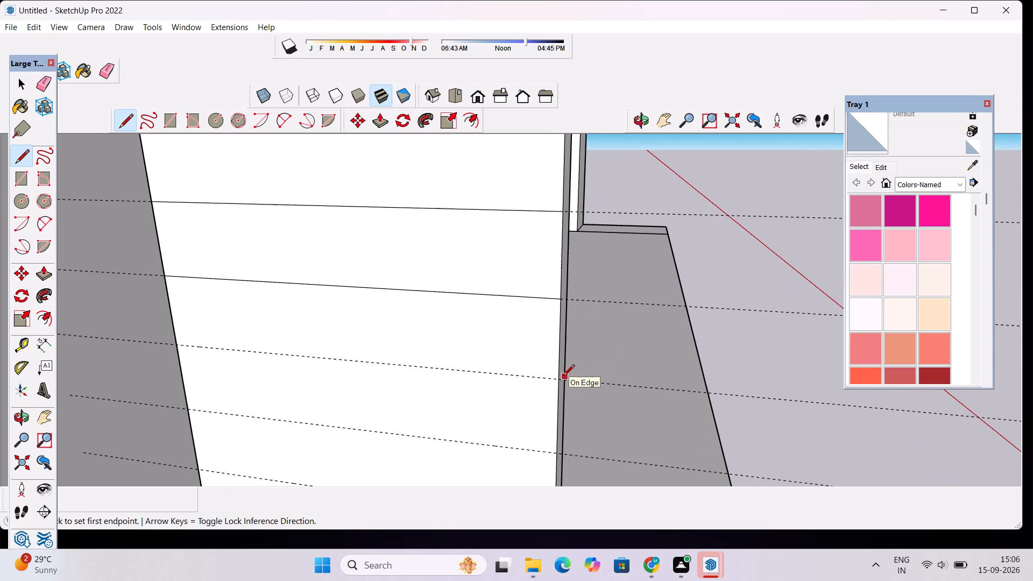
left_click(558, 381)
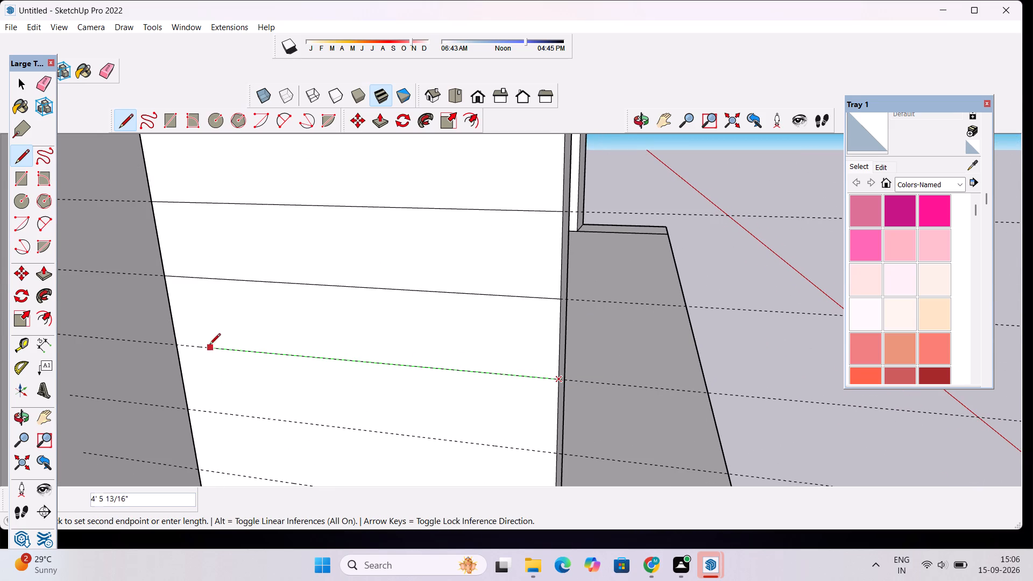
left_click(180, 345)
scroll(182, 341, "down", 8)
scroll(182, 401, "up", 1)
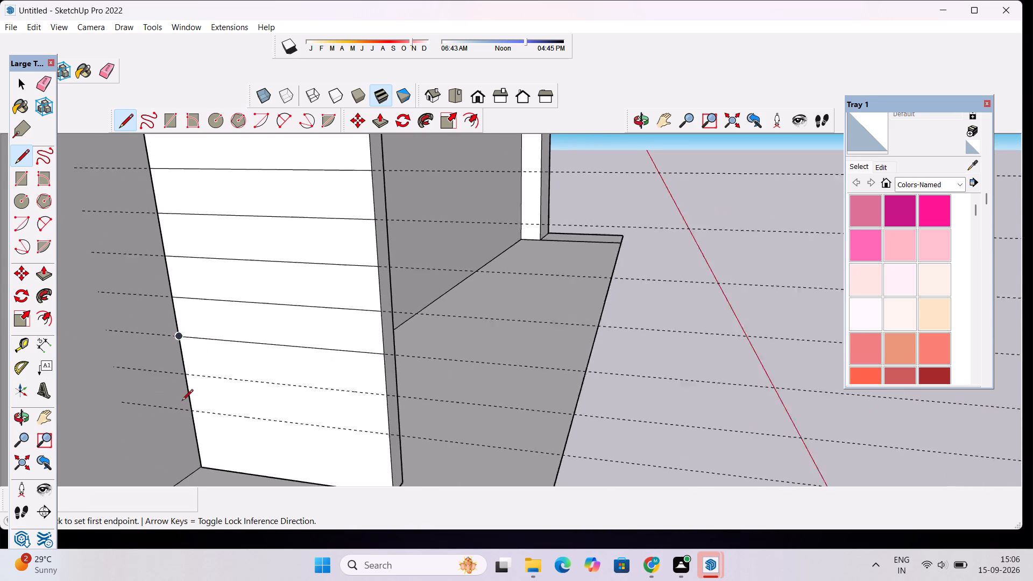
scroll(182, 401, "up", 2)
left_click(188, 369)
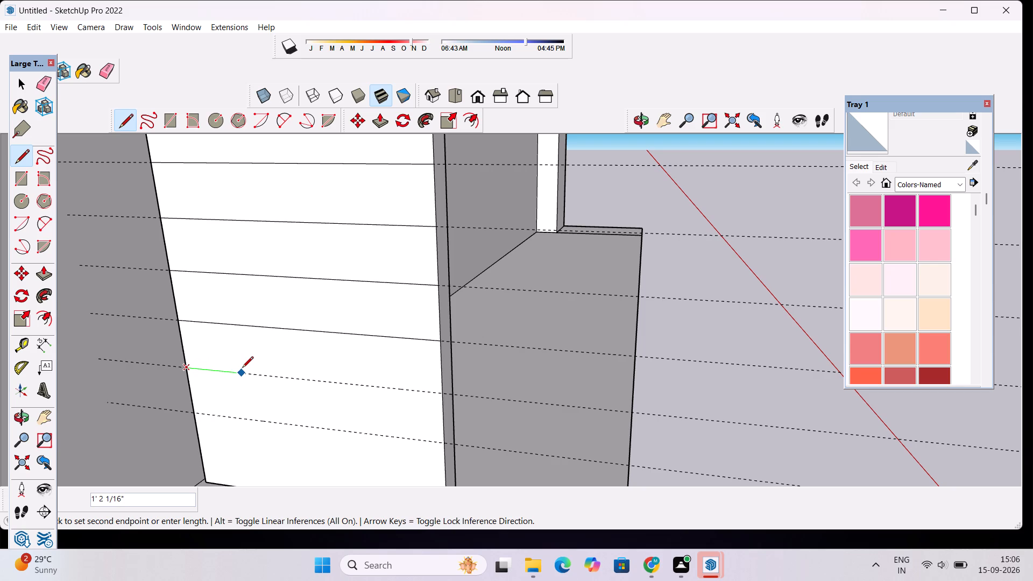
scroll(347, 408, "down", 3)
left_click(418, 400)
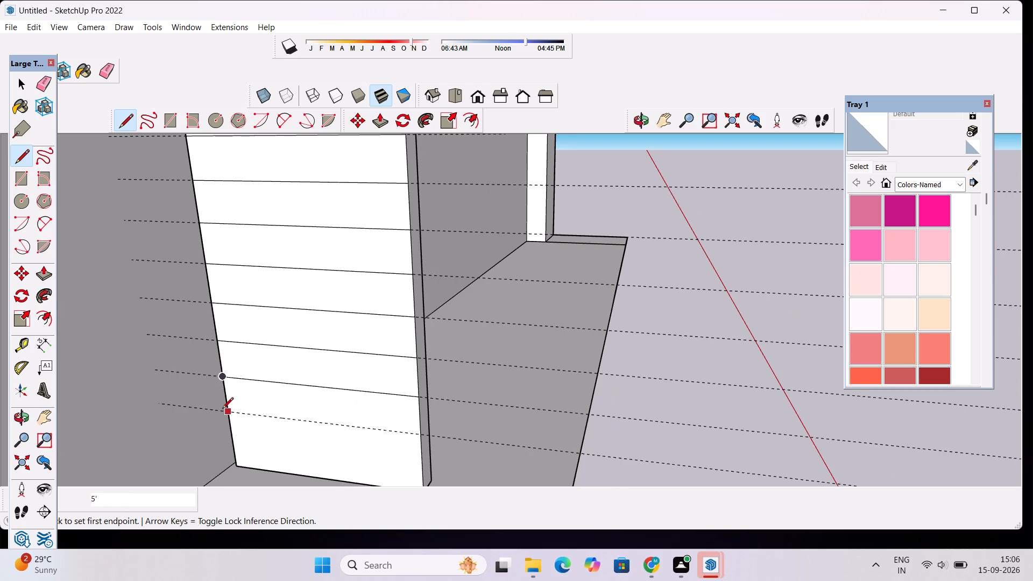
left_click(234, 410)
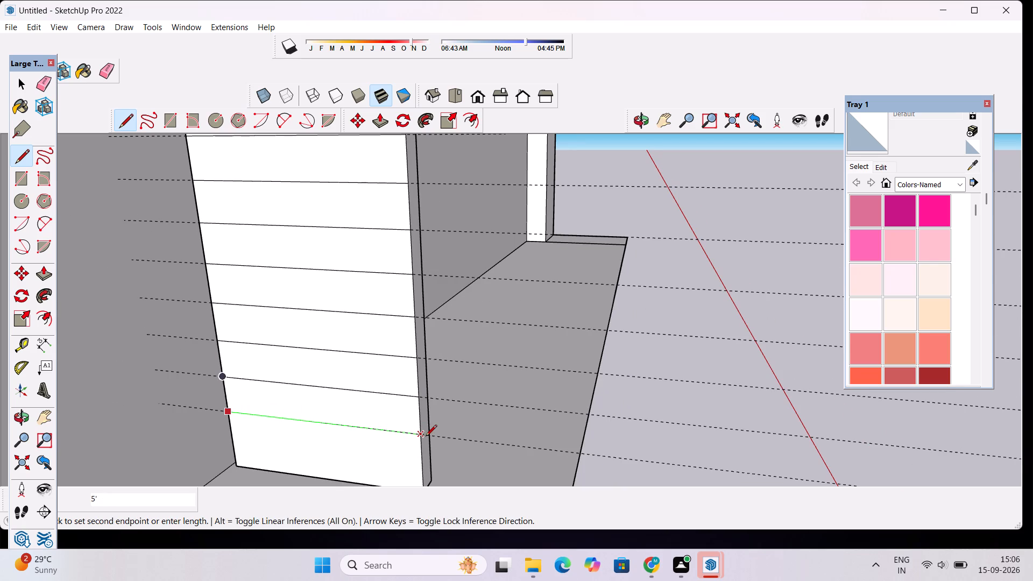
left_click(426, 437)
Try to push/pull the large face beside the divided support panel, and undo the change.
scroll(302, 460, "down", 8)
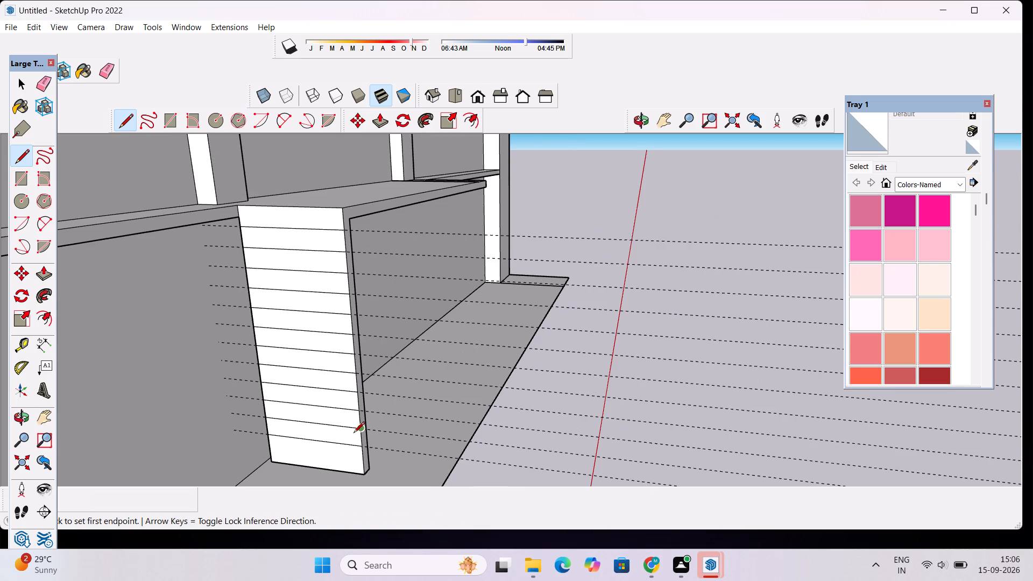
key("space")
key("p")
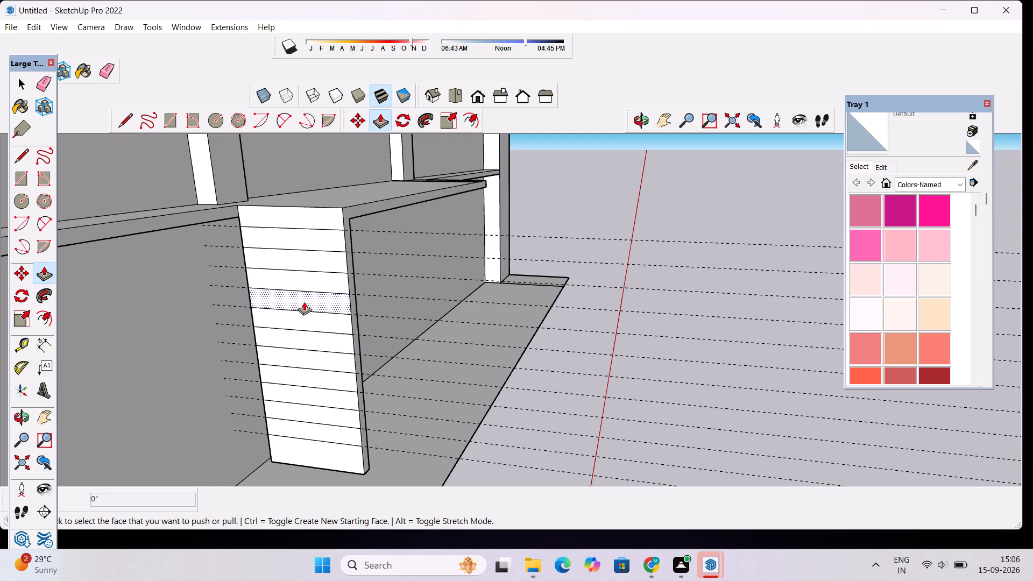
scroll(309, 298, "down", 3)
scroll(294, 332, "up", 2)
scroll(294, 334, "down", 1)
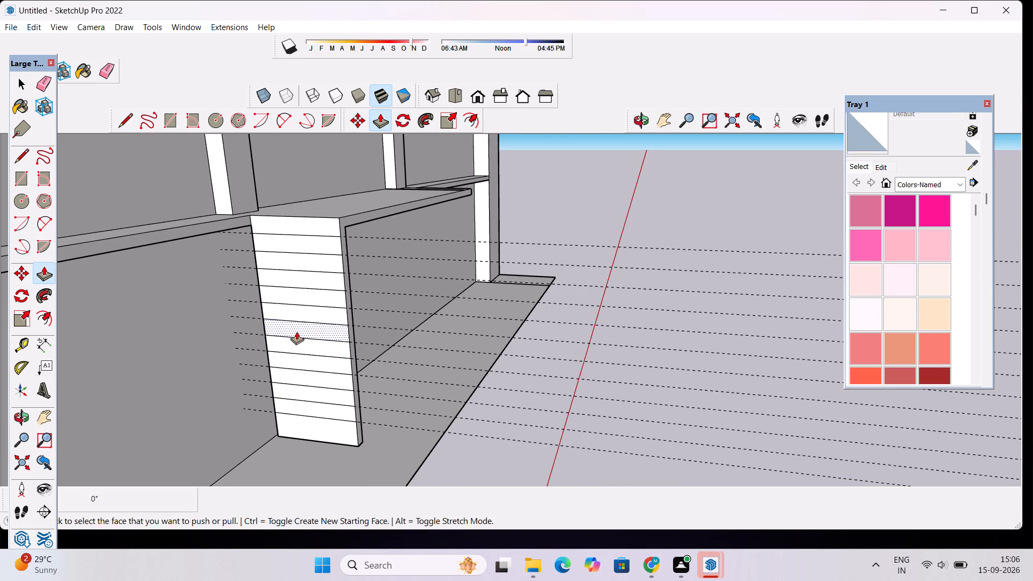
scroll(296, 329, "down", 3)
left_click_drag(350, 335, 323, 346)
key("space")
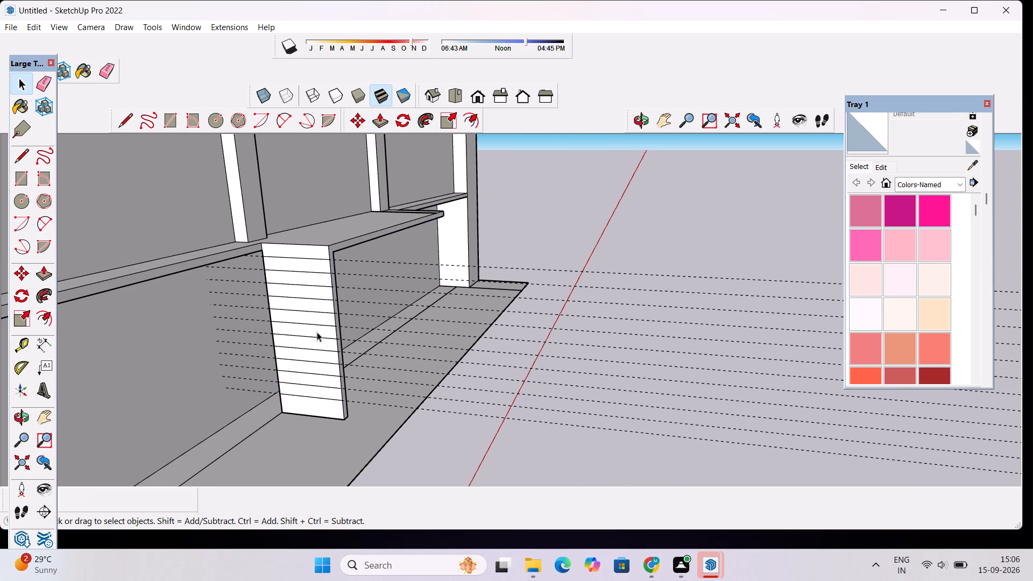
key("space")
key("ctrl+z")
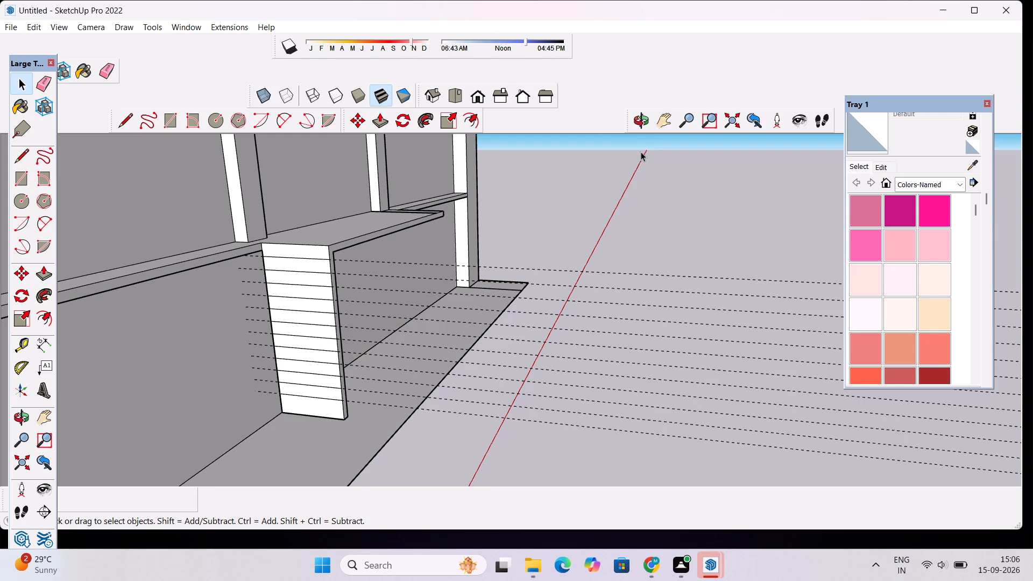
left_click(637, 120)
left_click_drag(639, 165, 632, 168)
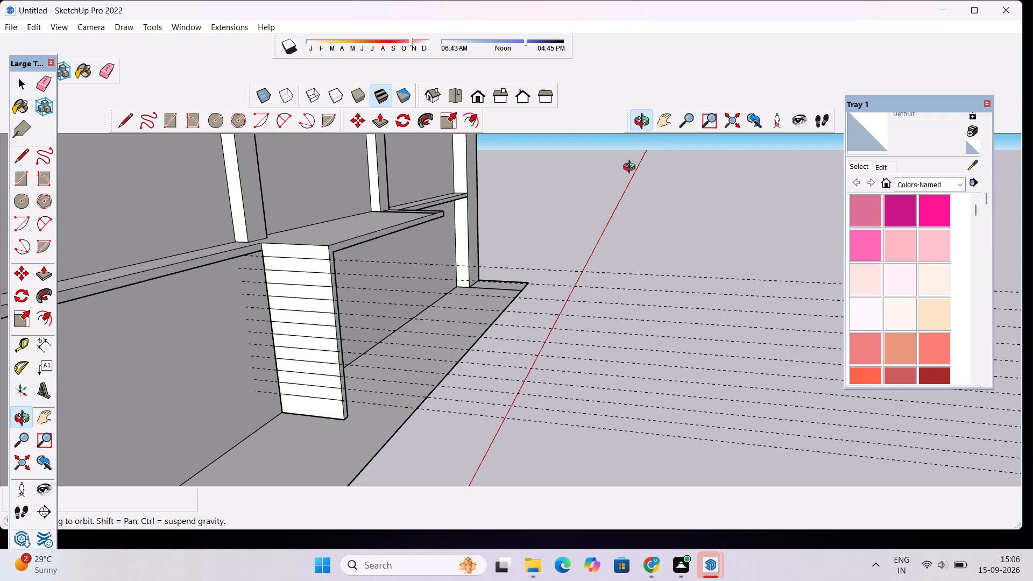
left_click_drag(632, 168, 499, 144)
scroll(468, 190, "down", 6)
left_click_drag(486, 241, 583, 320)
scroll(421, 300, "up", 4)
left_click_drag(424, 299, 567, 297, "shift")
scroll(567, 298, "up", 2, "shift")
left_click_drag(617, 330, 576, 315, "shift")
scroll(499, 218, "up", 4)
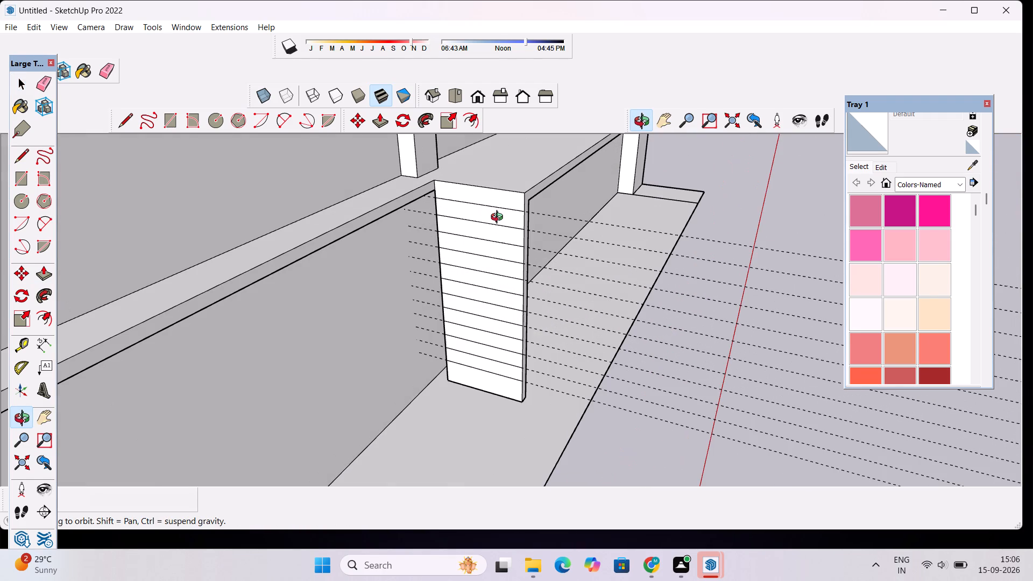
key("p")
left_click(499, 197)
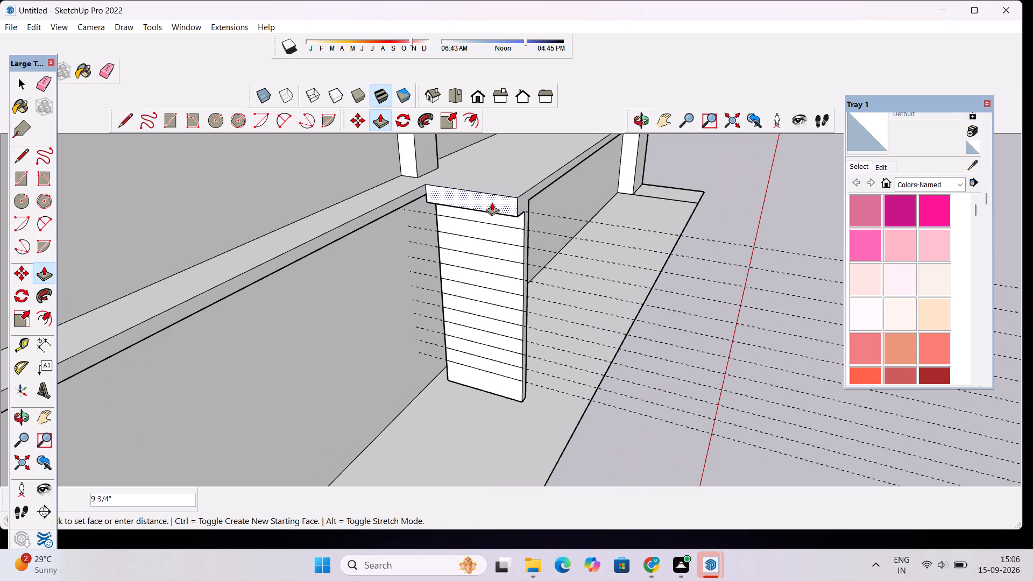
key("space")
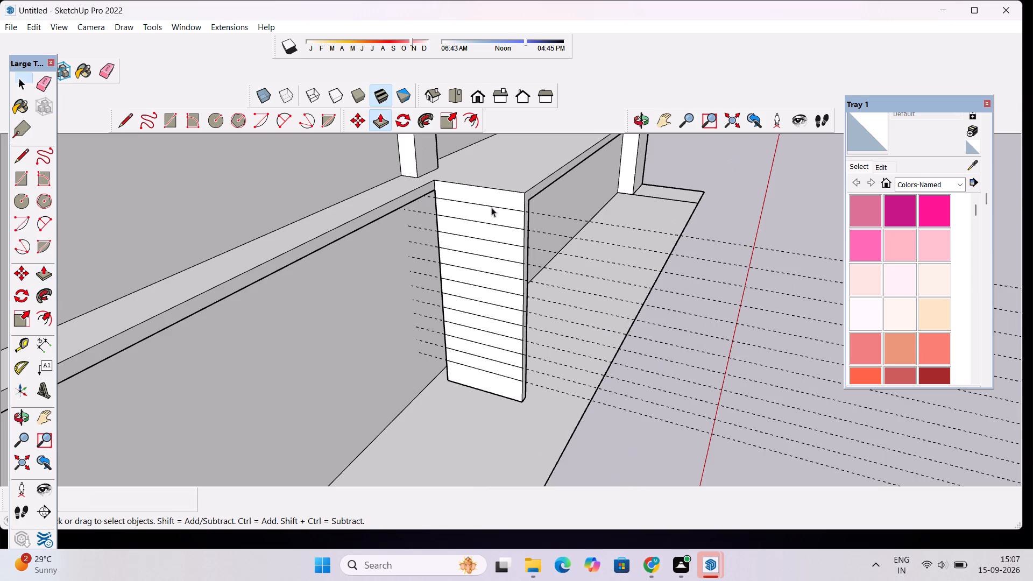
Pull the second strip from the top of the support panel's side face outward about 2' 6".
left_click(494, 218)
key("p")
left_click(494, 218)
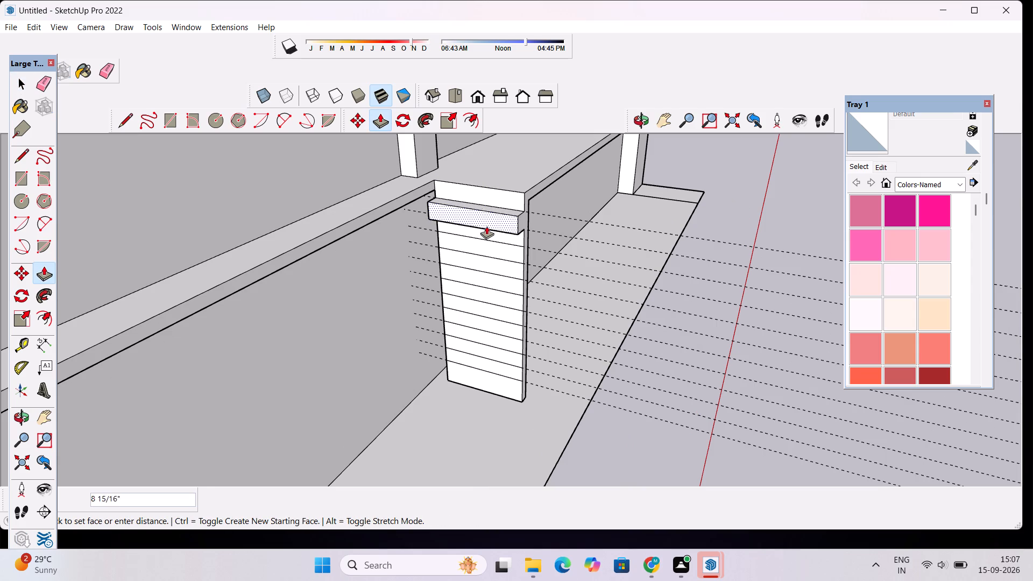
left_click(475, 241)
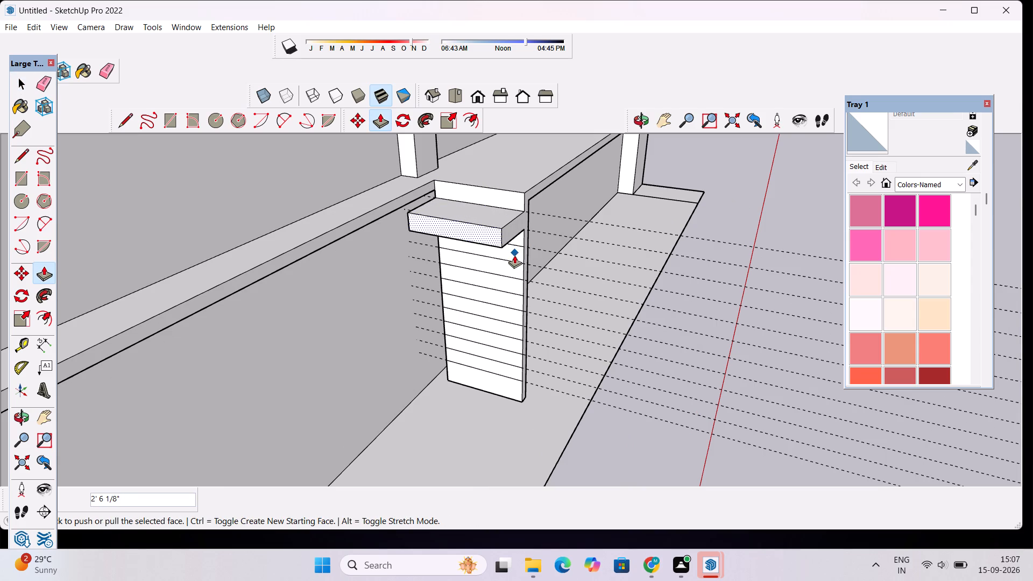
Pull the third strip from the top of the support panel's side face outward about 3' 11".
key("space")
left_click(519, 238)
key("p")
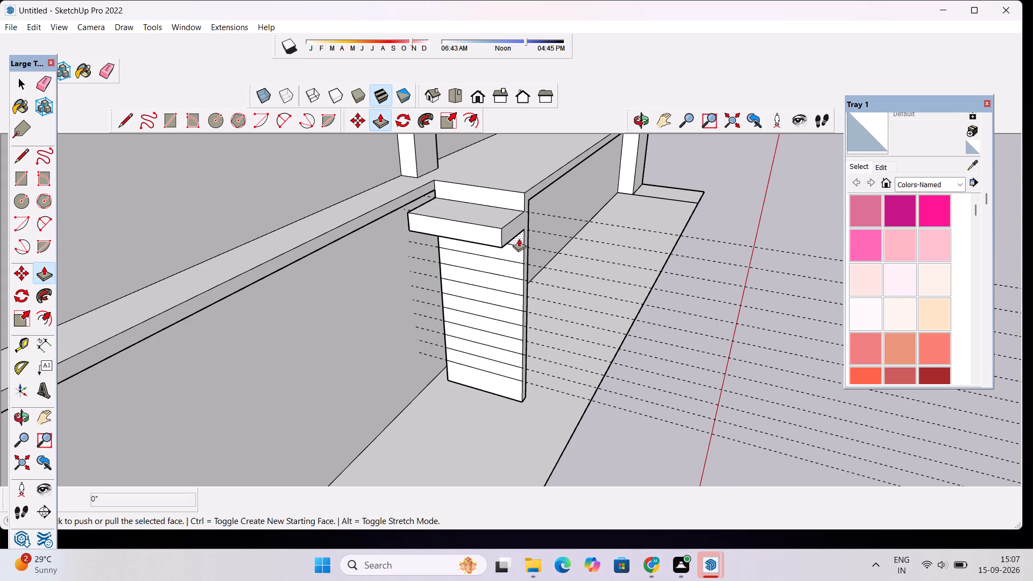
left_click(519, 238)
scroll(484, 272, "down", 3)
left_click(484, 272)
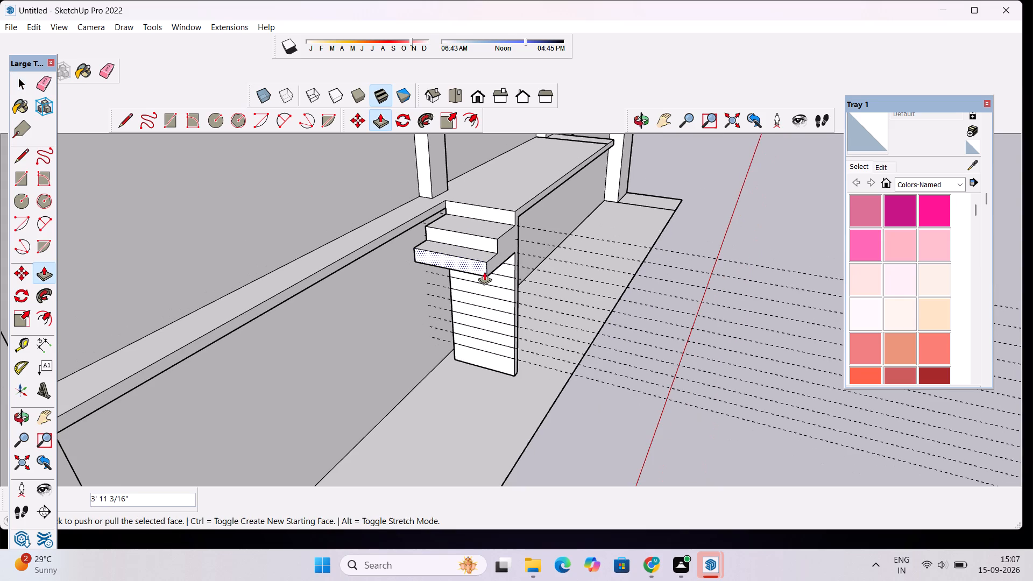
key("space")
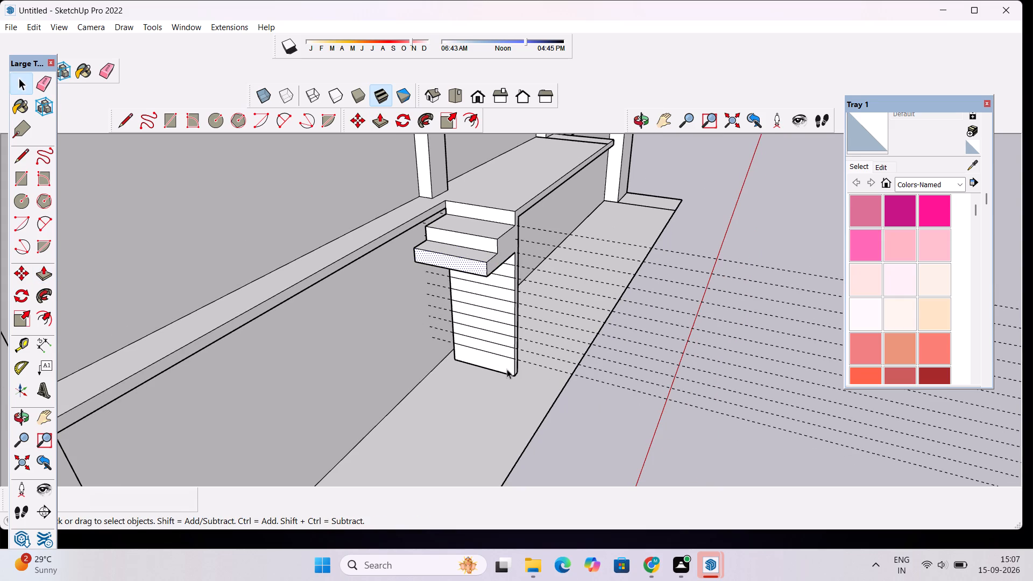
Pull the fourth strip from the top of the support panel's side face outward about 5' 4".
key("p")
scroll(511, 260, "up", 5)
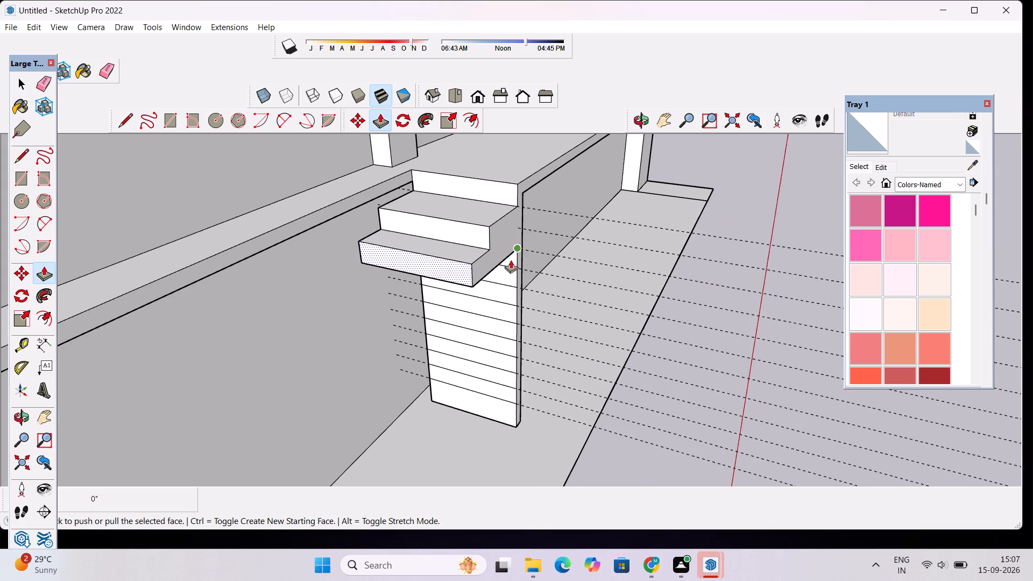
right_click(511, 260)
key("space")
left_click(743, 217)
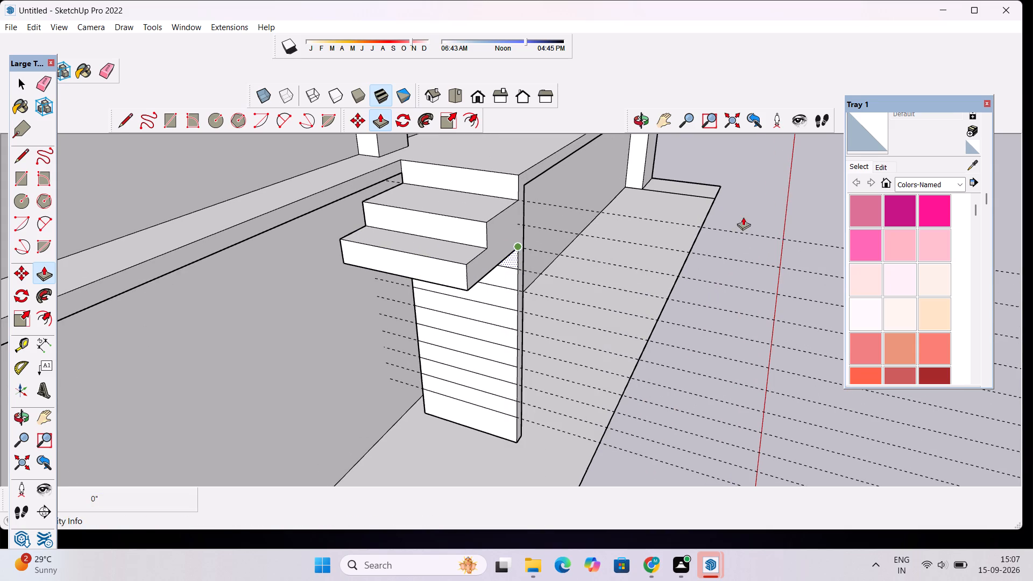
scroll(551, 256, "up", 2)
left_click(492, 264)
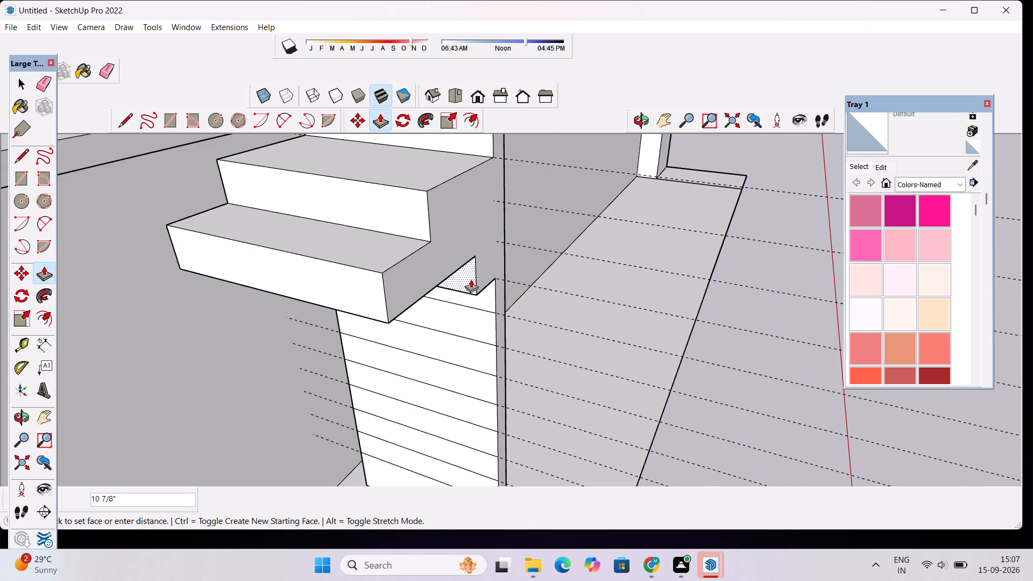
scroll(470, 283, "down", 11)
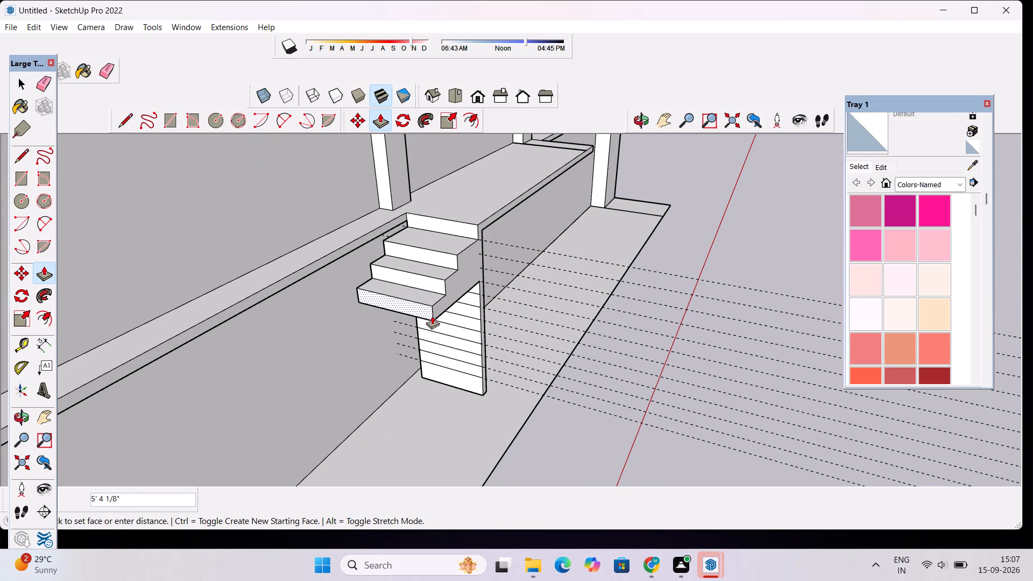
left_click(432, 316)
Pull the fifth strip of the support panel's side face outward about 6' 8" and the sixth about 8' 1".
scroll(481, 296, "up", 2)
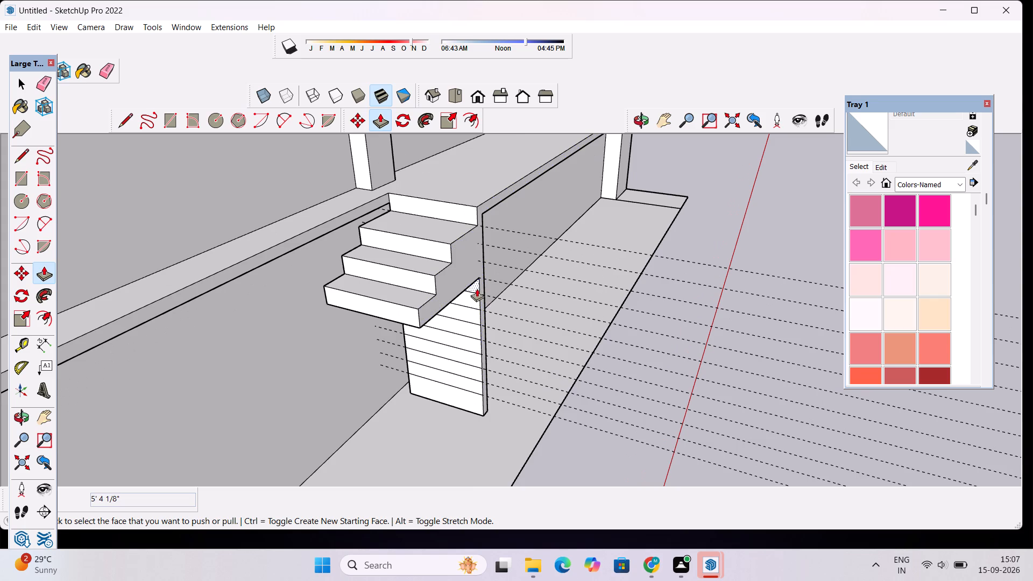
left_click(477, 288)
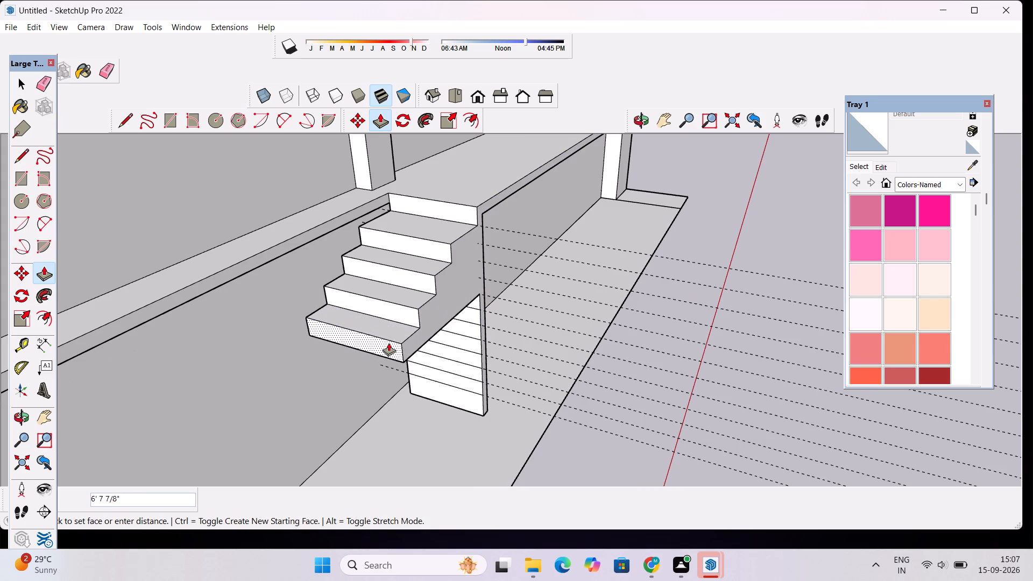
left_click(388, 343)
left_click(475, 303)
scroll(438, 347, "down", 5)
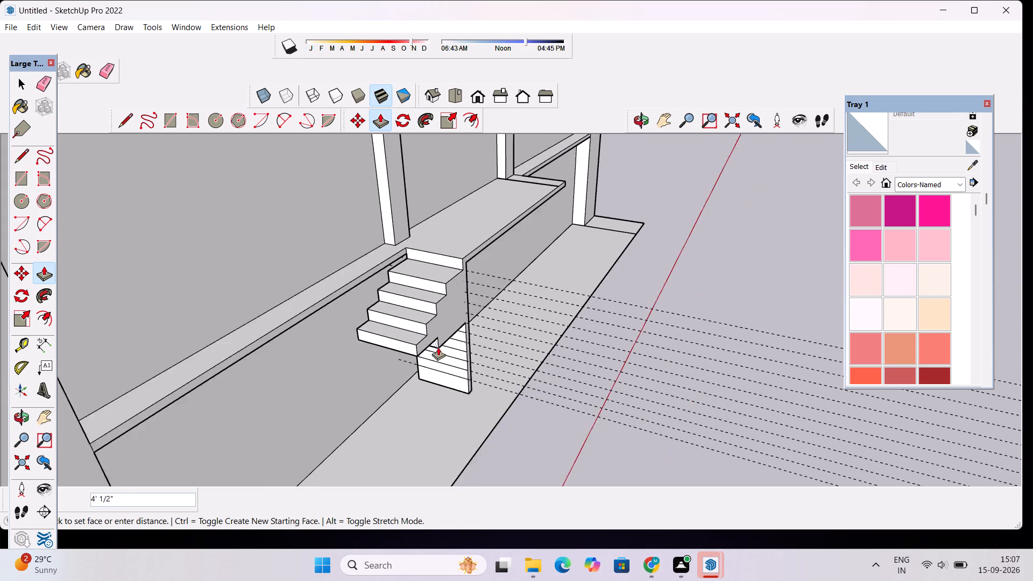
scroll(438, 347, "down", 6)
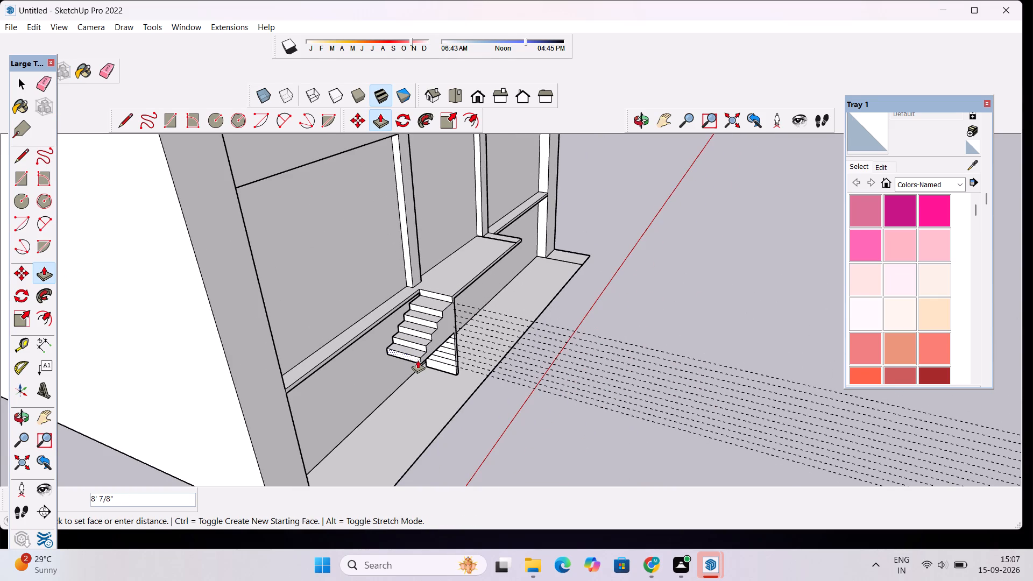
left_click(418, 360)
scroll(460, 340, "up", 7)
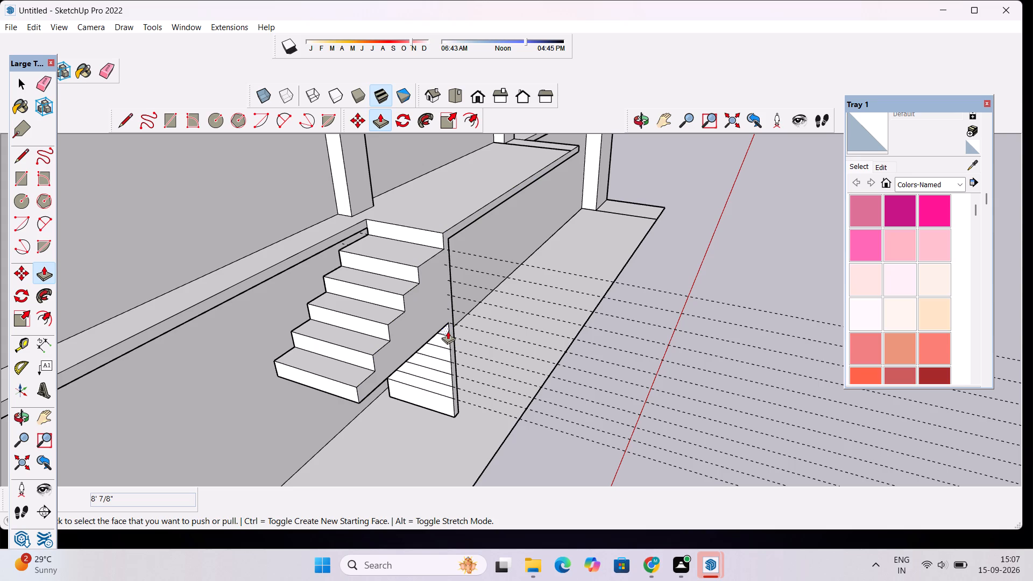
Undo the pulled strips, dividing lines, guides and support panel faces, back to the two vertical lines under the shelf's left end.
key("ctrl+z")
key("ctrl+z")
key("ctrl+z")
key("ctrl+z")
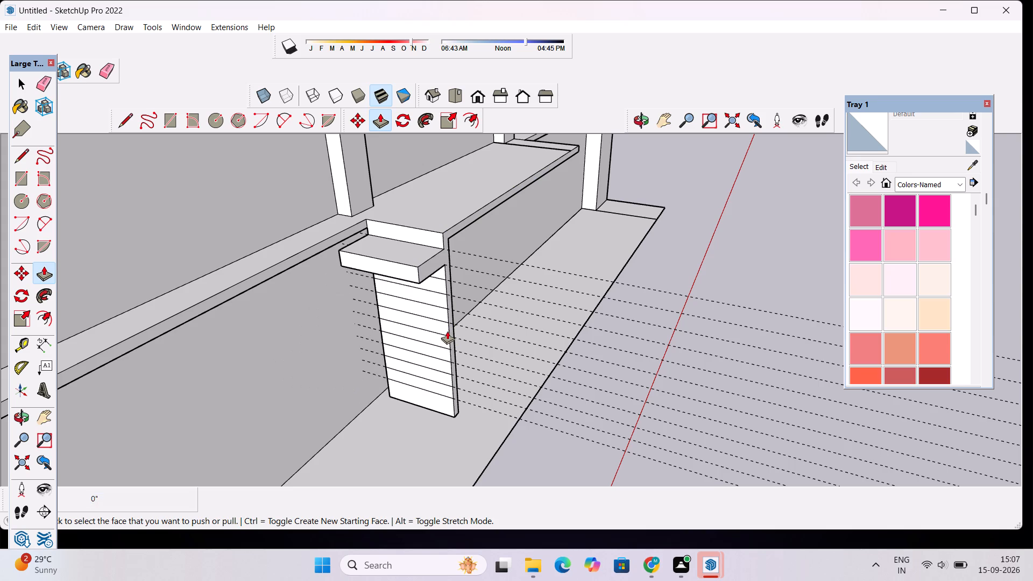
key("ctrl+z")
key("ctrl+z")
key("ctrl+z")
key("ctrl+z")
key("ctrl+z")
key("ctrl+z")
key("ctrl+z")
key("ctrl+z")
key("ctrl+z")
key("ctrl+z")
key("ctrl+z")
key("ctrl+z")
key("ctrl+z")
key("ctrl+z")
key("ctrl+z")
key("ctrl+z")
key("ctrl+z")
key("ctrl+z")
key("ctrl+z")
key("ctrl+z")
key("ctrl+z")
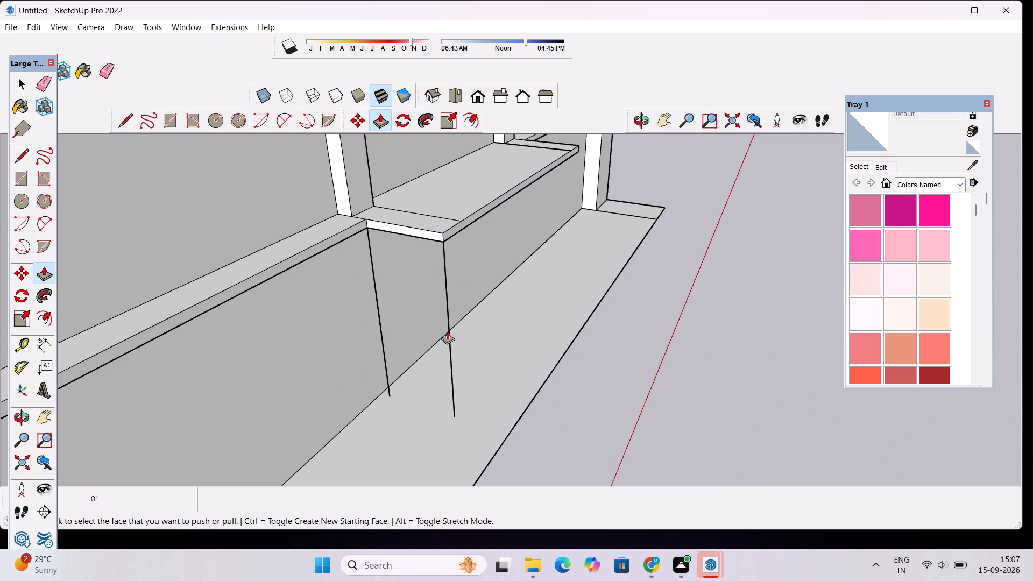
Draw a 7' line along the projecting base's front edge from its left dividing line, and a line from its end across the base.
left_click(637, 114)
left_click_drag(655, 246, 480, 236)
scroll(479, 233, "down", 9)
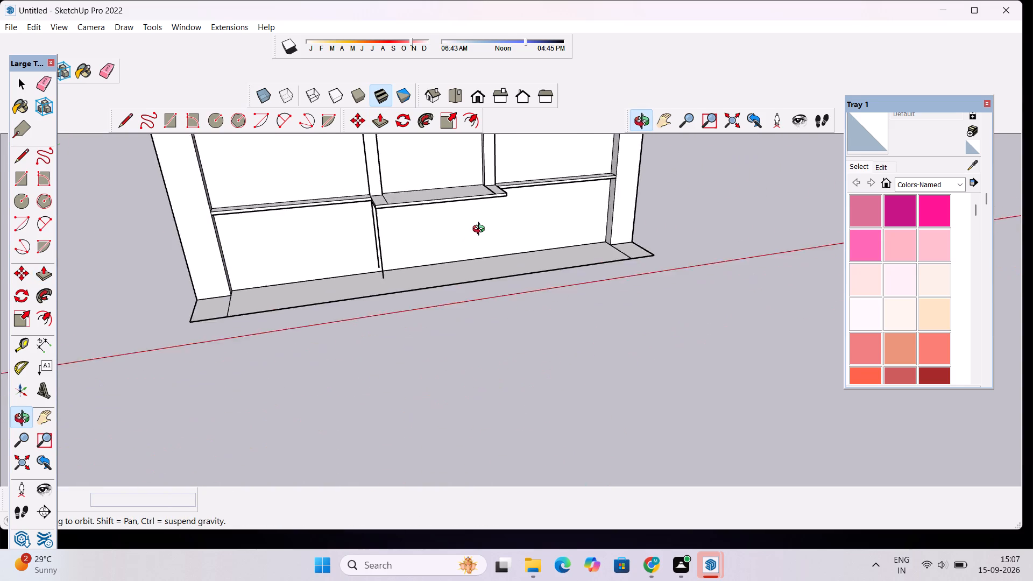
scroll(481, 230, "down", 1)
left_click_drag(464, 282, 570, 296)
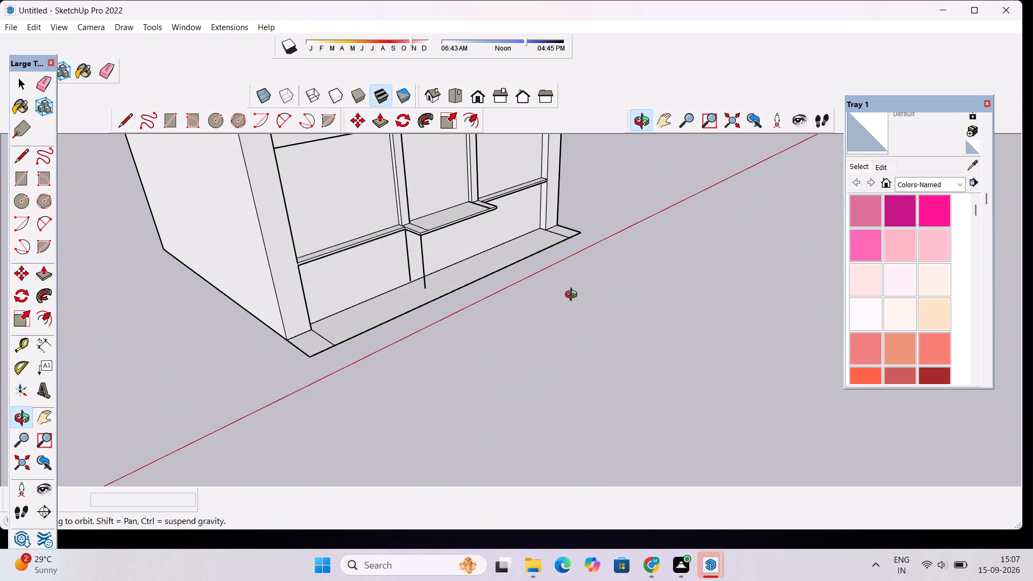
scroll(381, 282, "down", 2)
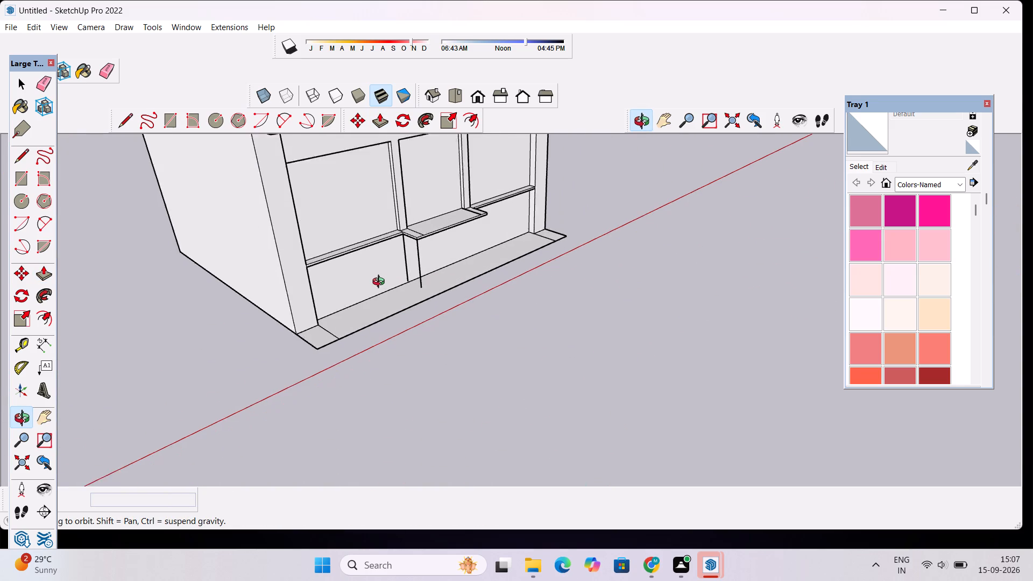
scroll(381, 283, "down", 2)
left_click_drag(462, 330, 315, 325)
scroll(353, 257, "up", 9)
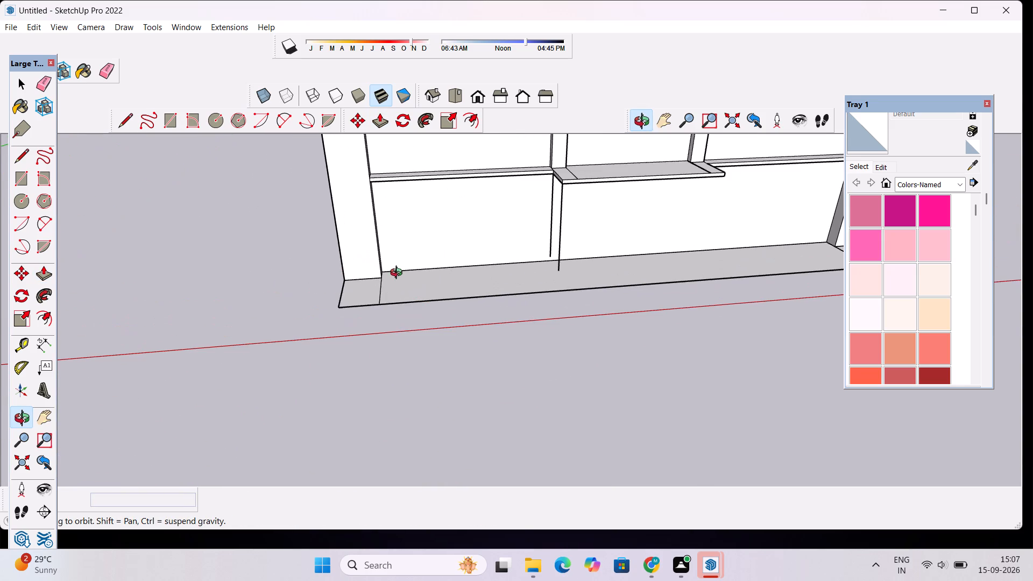
left_click_drag(411, 271, 366, 320)
scroll(365, 319, "down", 4)
left_click_drag(378, 324, 385, 362)
scroll(376, 362, "up", 3)
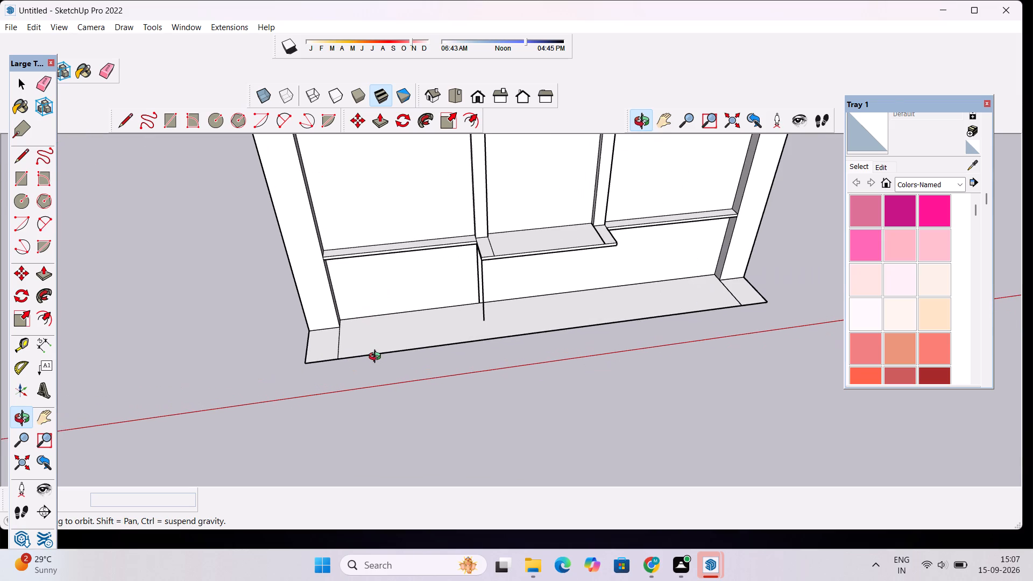
key("l")
scroll(355, 364, "up", 4)
left_click(321, 356)
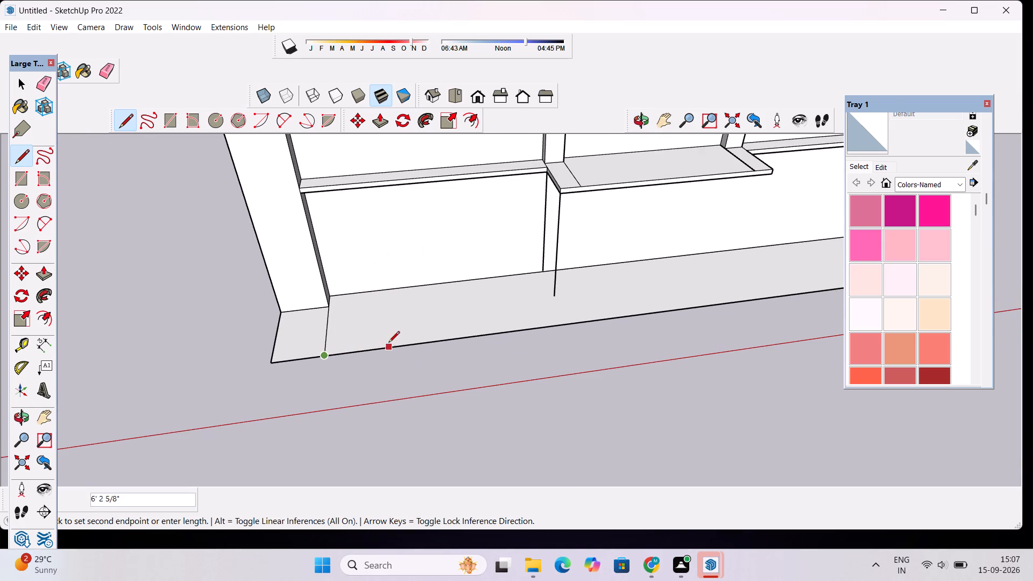
type("7'")
key("Return")
left_click(398, 348)
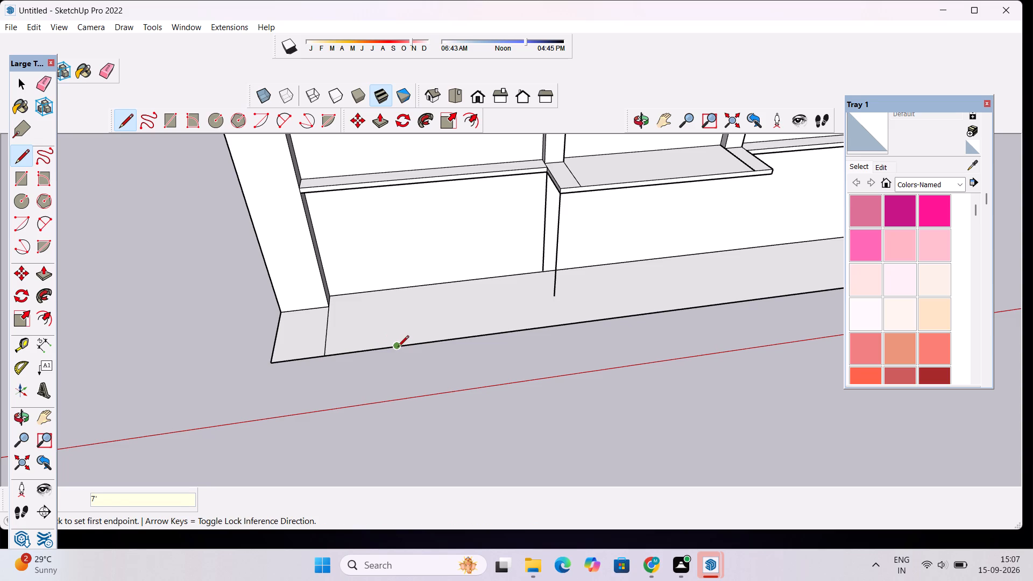
left_click(393, 288)
key("space")
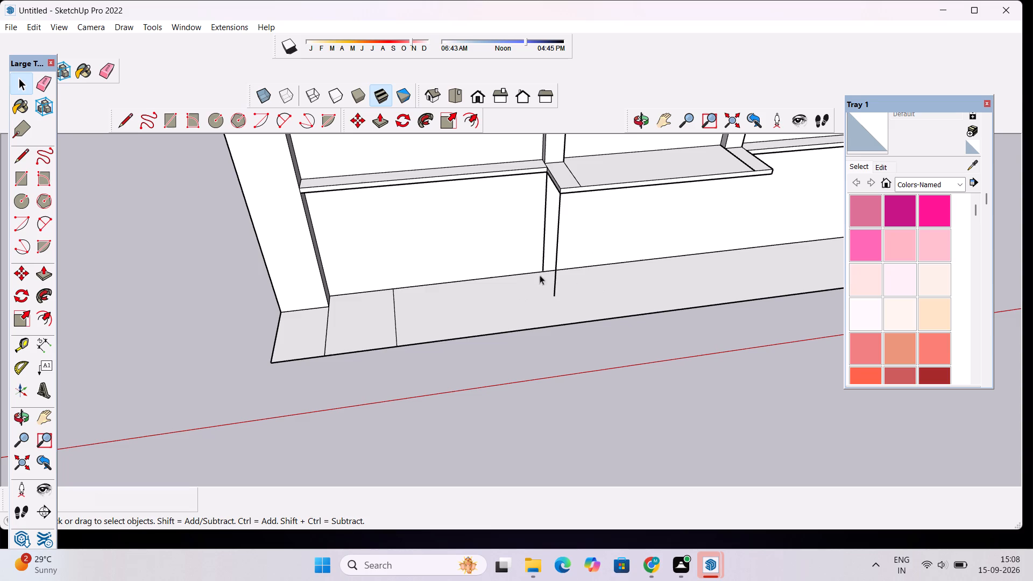
Draw two diagonal lines about 21' 8" long from the shelf's lower left corners to the new cross line on the base, forming a sloped face.
key("l")
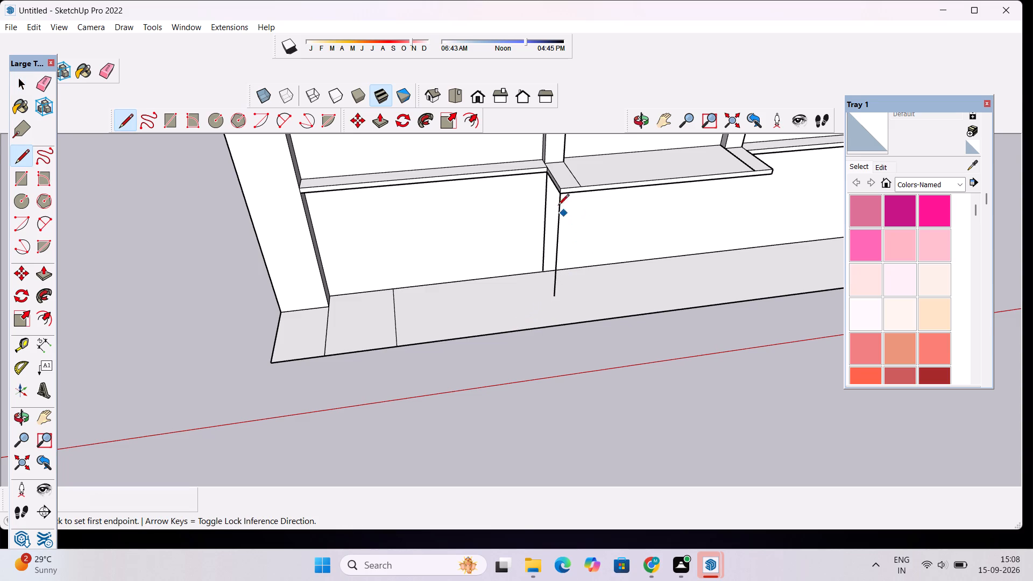
scroll(554, 201, "up", 4)
left_click(563, 190)
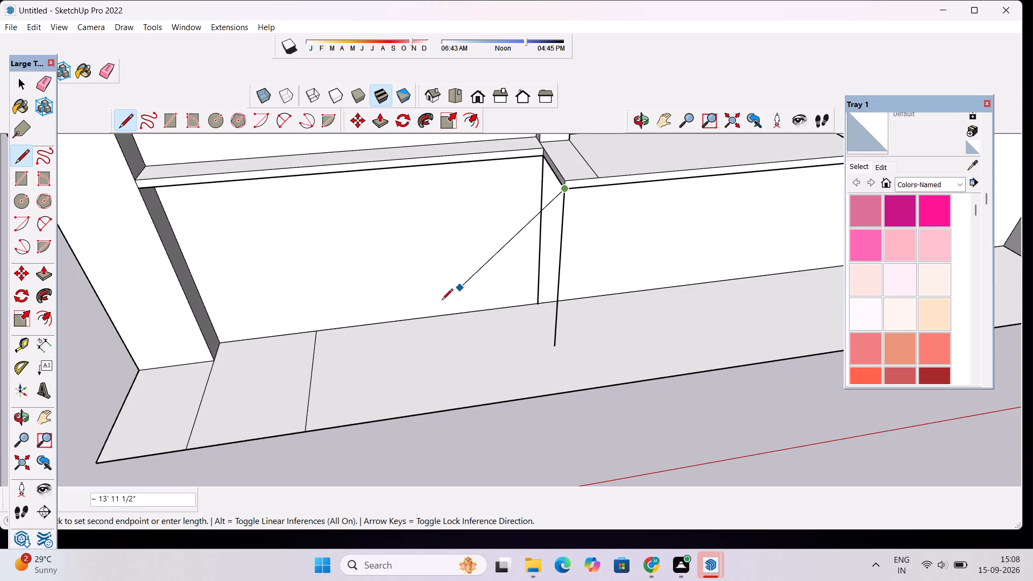
left_click(308, 393)
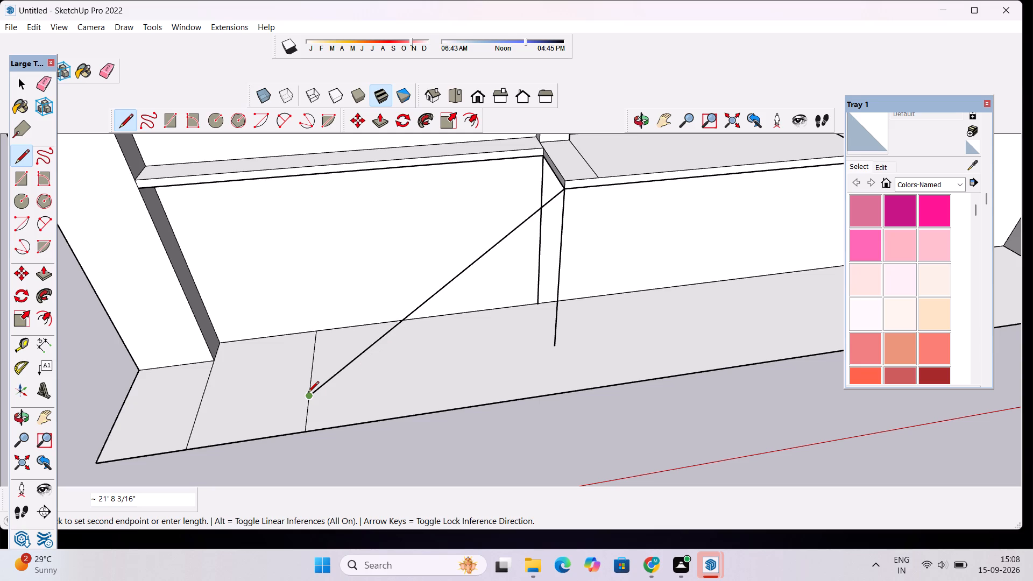
key("space")
type("l")
scroll(546, 157, "up", 4)
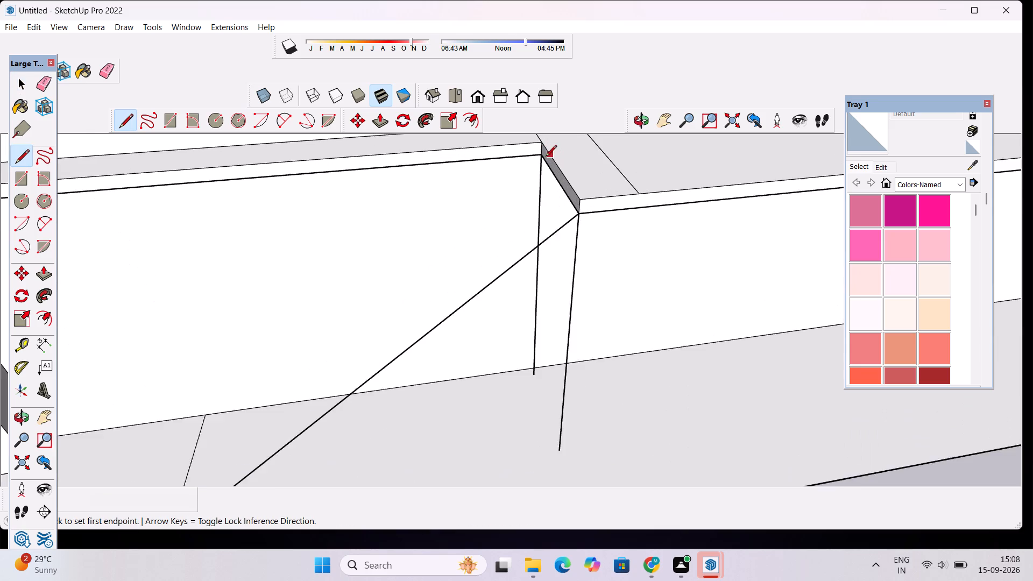
scroll(546, 157, "up", 5)
left_click(542, 154)
scroll(485, 209, "down", 4)
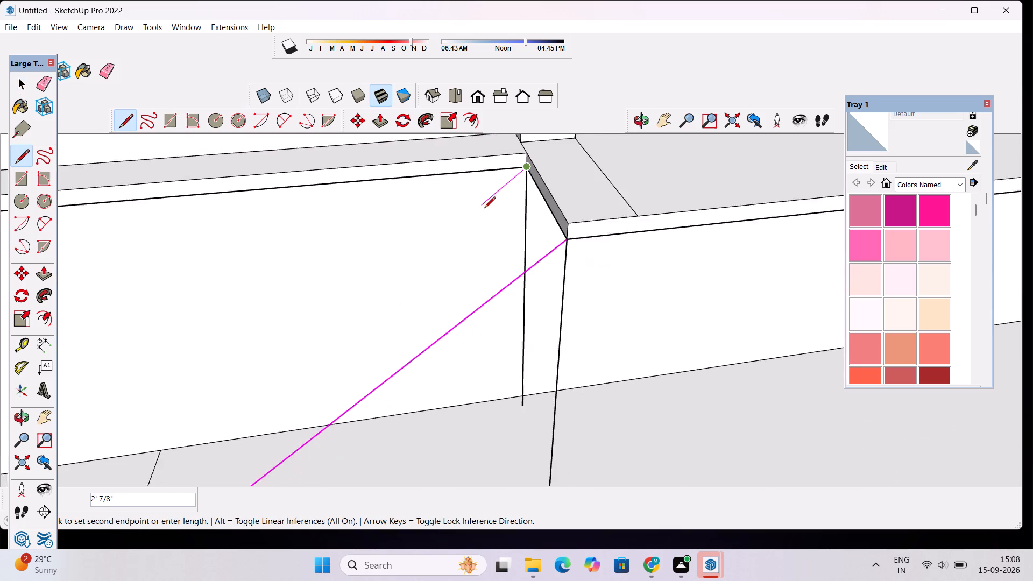
scroll(484, 209, "down", 4)
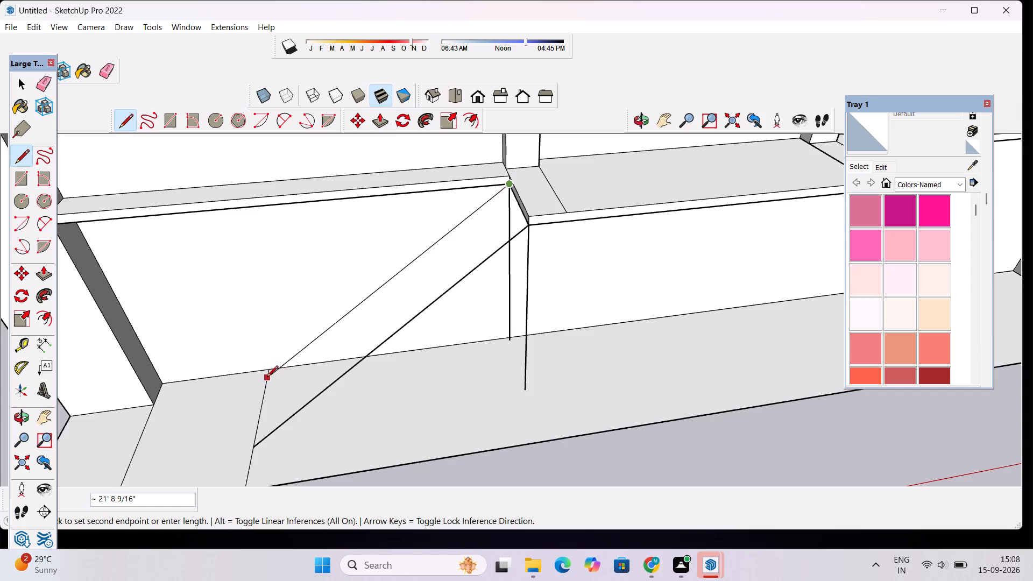
left_click(265, 389)
key("space")
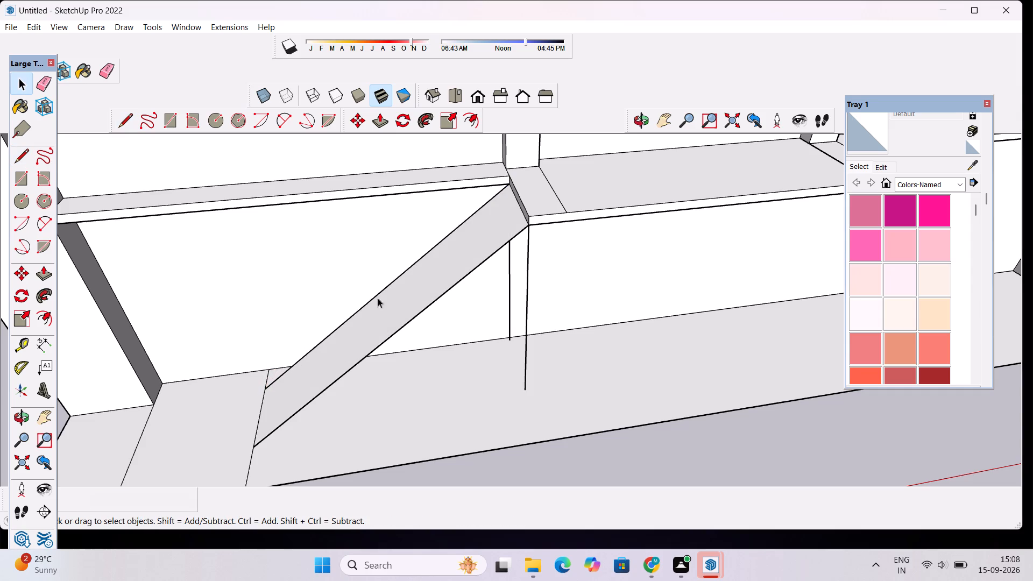
Erase the two vertical lines hanging below the shelf's left end behind the sloped face.
left_click(636, 123)
left_click_drag(252, 332, 423, 247)
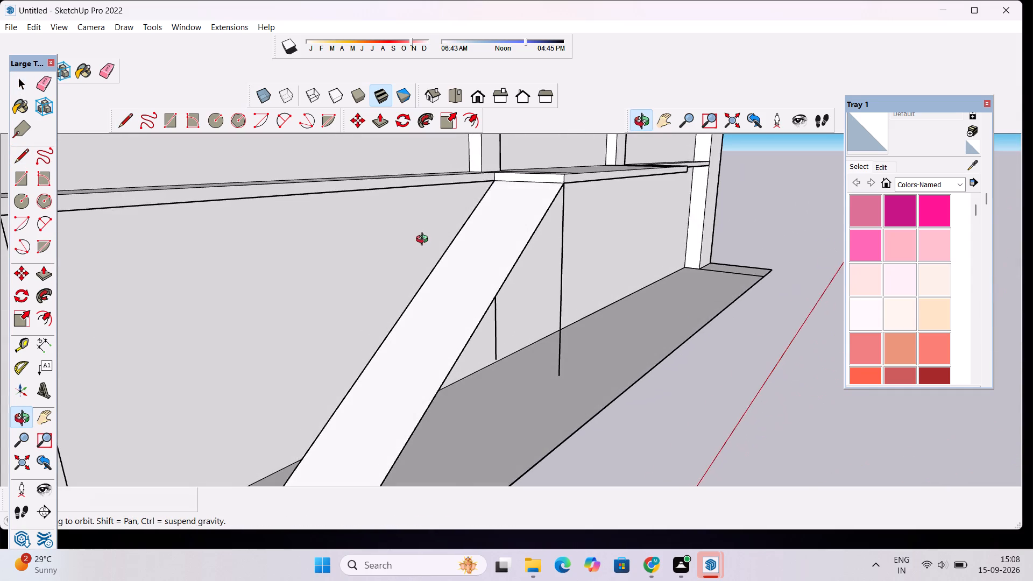
scroll(424, 240, "down", 10)
left_click_drag(612, 253, 475, 277)
key("e")
scroll(457, 287, "up", 4)
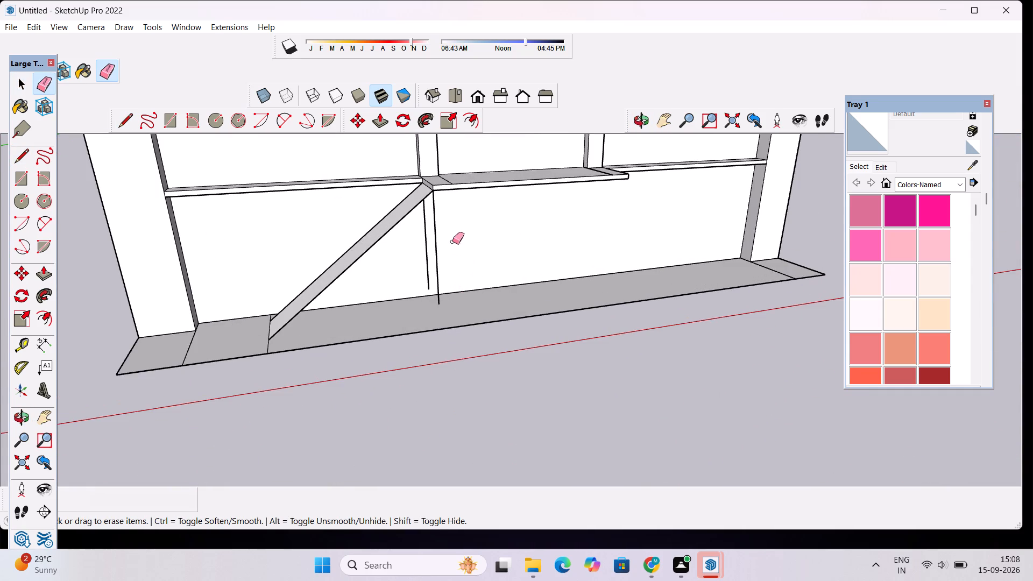
left_click_drag(448, 225, 414, 238)
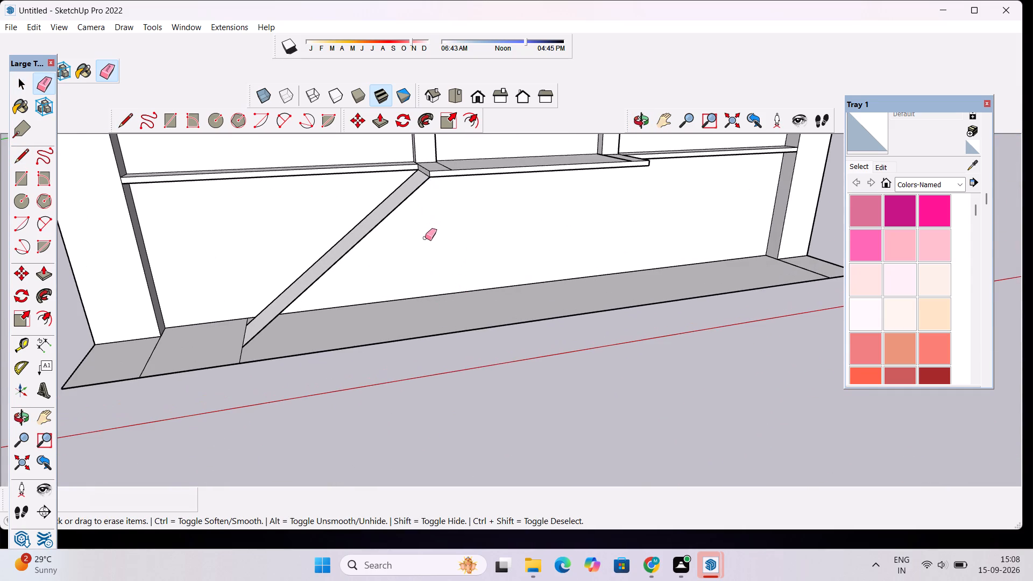
Draw a 5' line and a continuing 2' line along the projecting base's front edge, starting from its right dividing line.
scroll(457, 235, "down", 2)
scroll(496, 215, "down", 3)
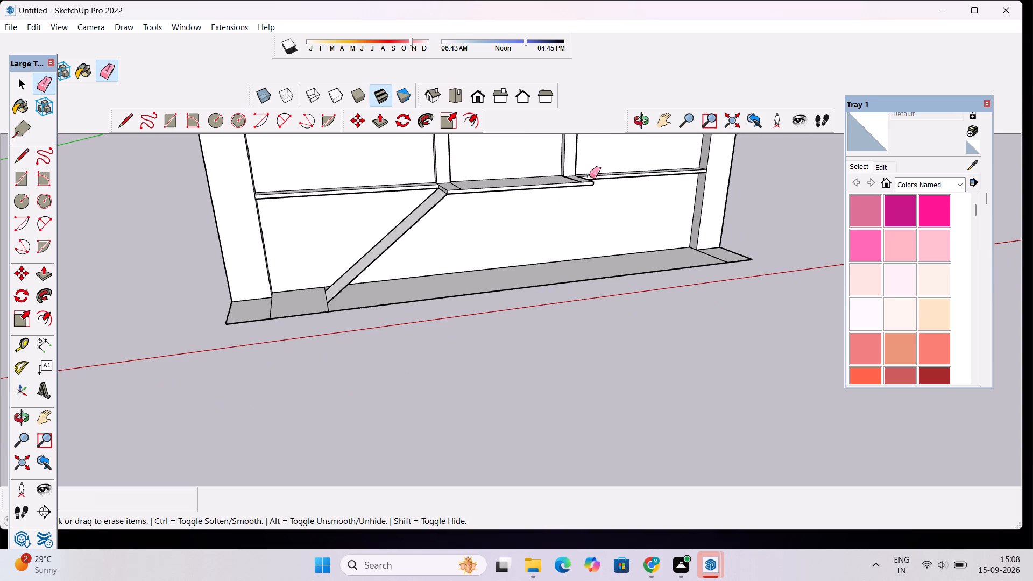
left_click(664, 122)
left_click_drag(700, 221, 600, 276)
left_click_drag(590, 276, 575, 276)
scroll(556, 314, "up", 3)
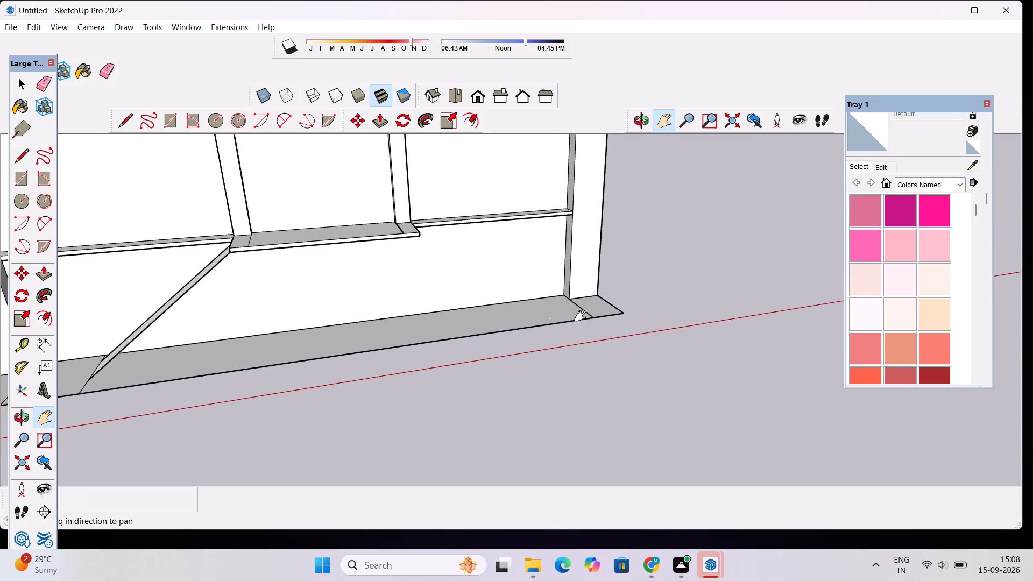
left_click_drag(599, 337, 546, 342)
scroll(543, 341, "up", 4)
left_click_drag(549, 333, 538, 341)
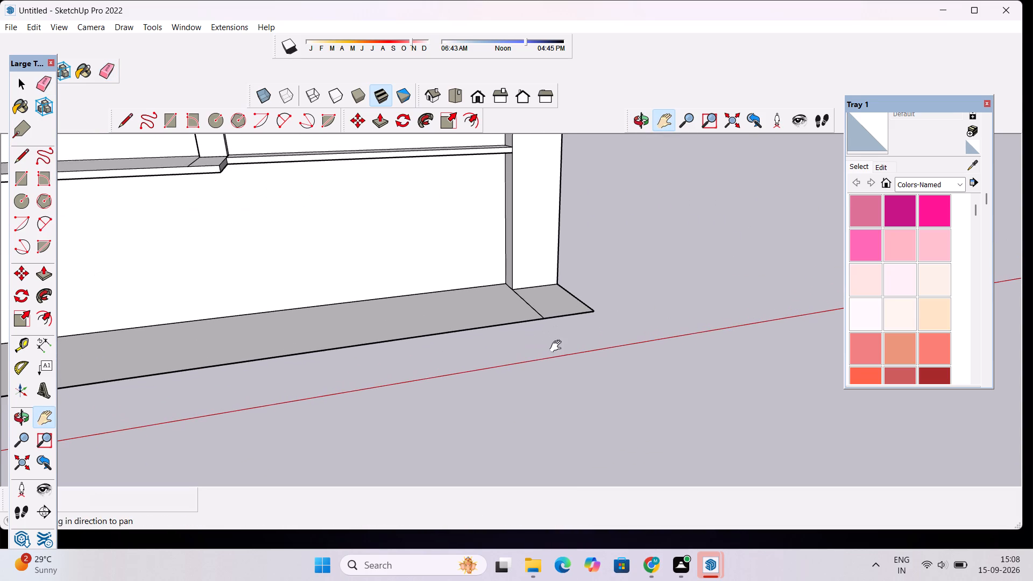
left_click(642, 123)
left_click_drag(630, 241, 610, 272)
left_click_drag(551, 328, 536, 413)
key("l")
scroll(541, 362, "up", 3)
left_click(539, 324)
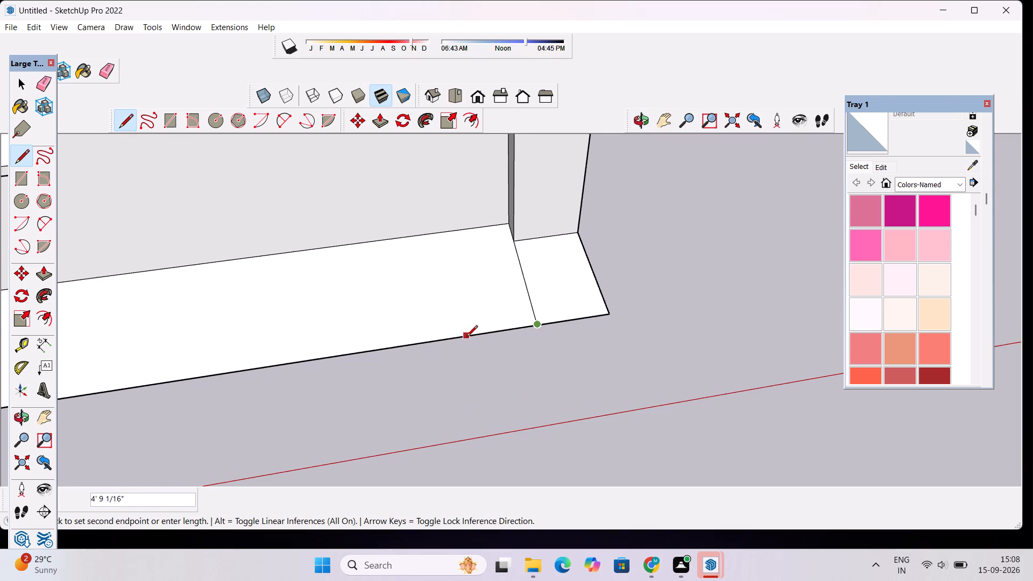
type("5'")
key("Return")
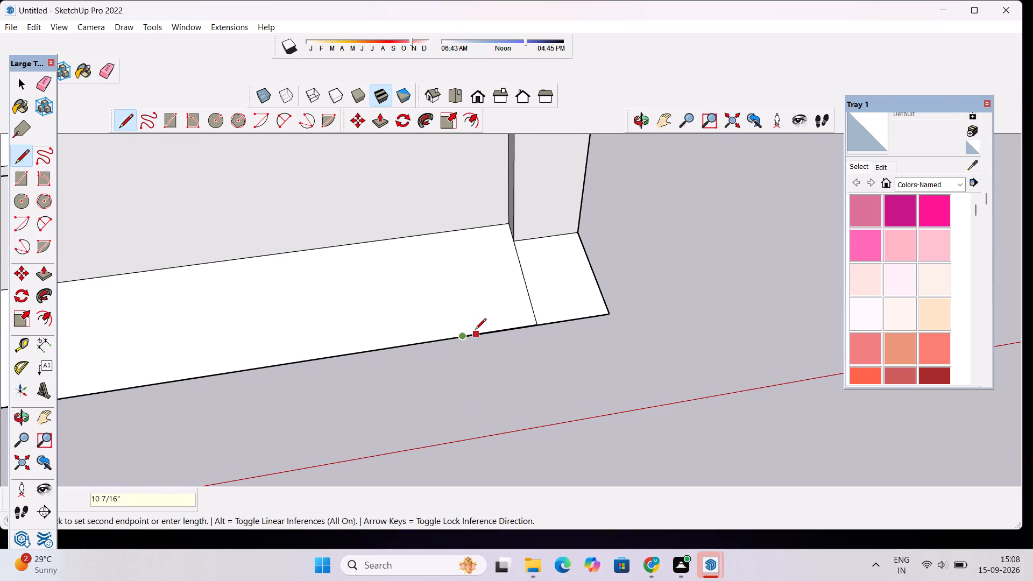
left_click(461, 338)
type("2'")
key("Return")
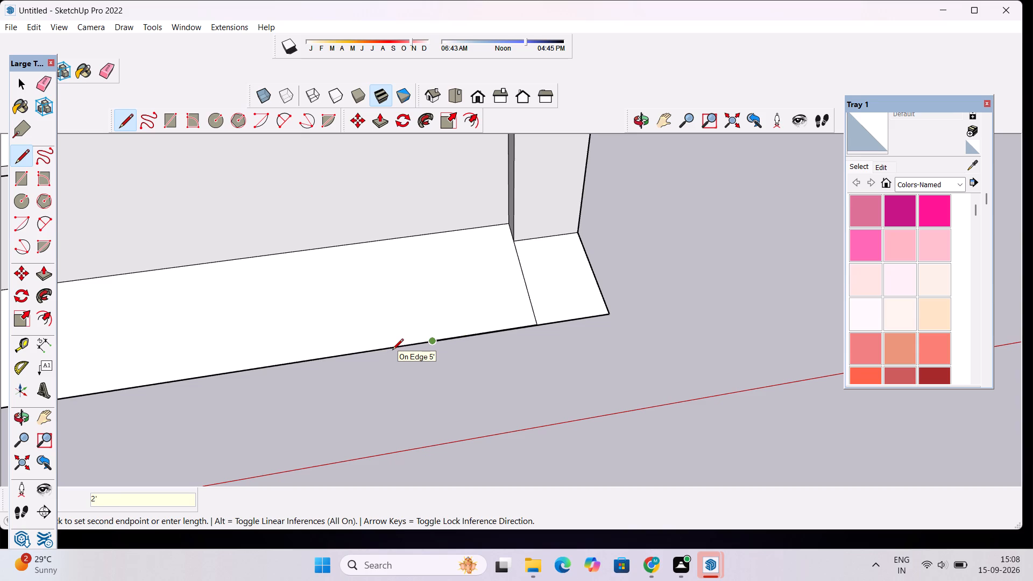
left_click(431, 345)
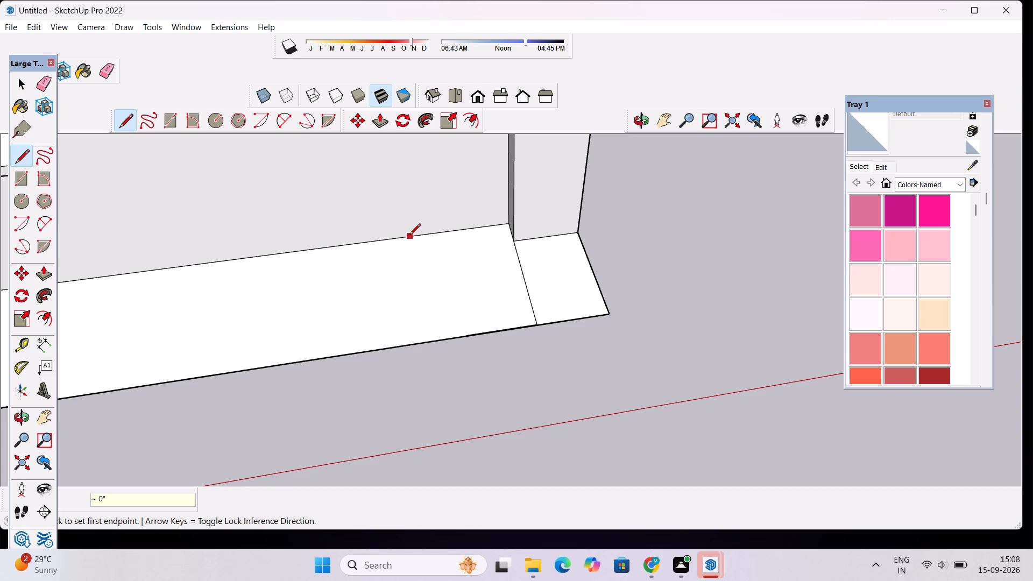
Draw a line about 10' 1" long across the base from the end of the 2' line to its back edge.
left_click(409, 236)
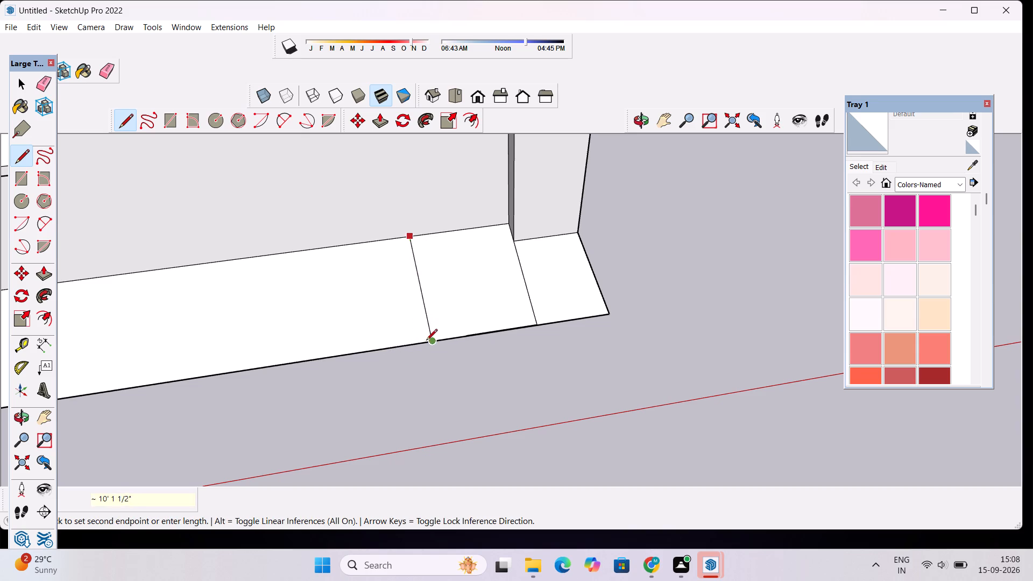
key("space")
key("l")
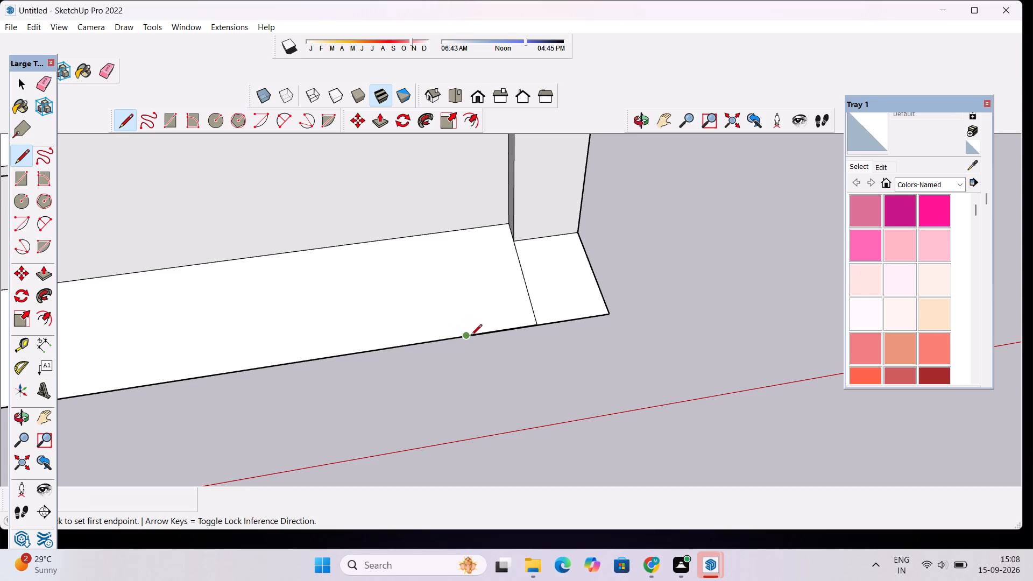
left_click(431, 343)
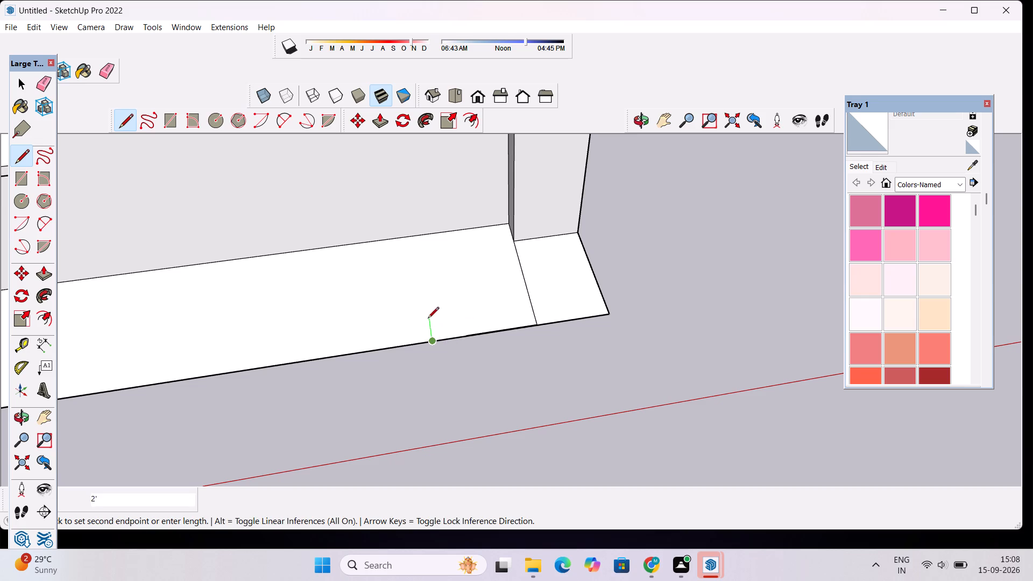
left_click(420, 237)
key("space")
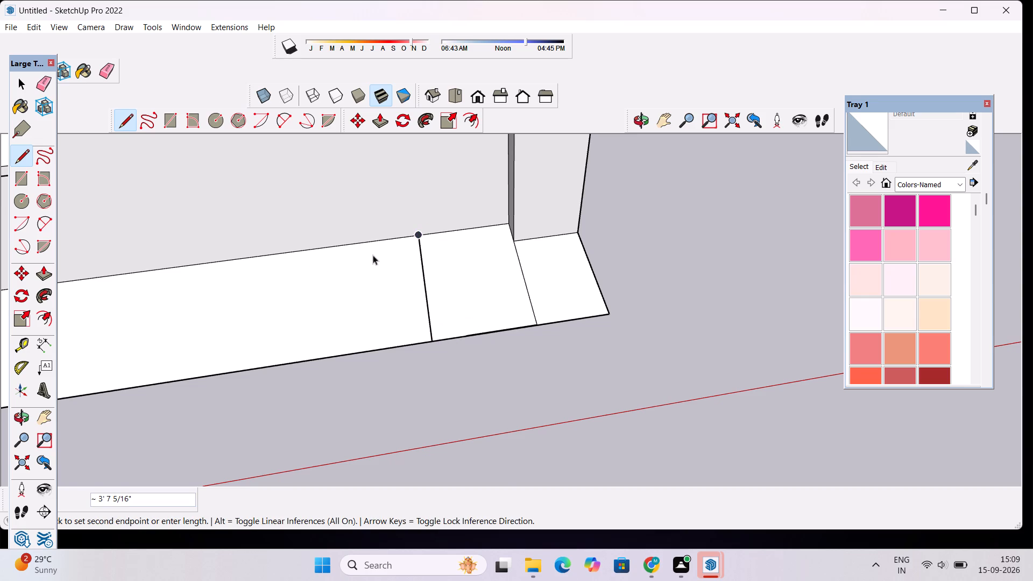
Draw a diagonal line about 21' 11" long from the shelf's lower right front corner to the new cross line's front end.
scroll(424, 269, "up", 10)
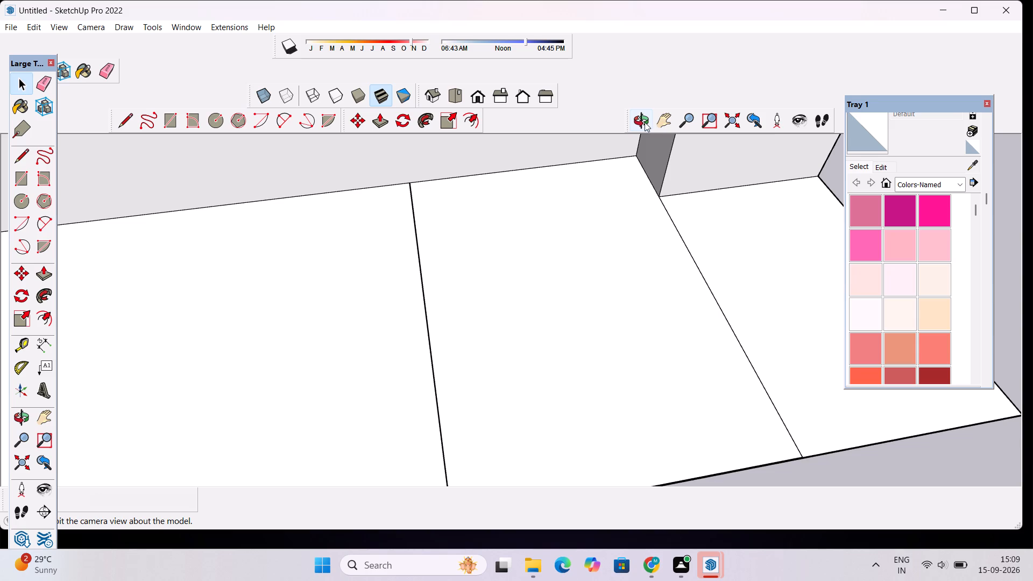
left_click(645, 122)
left_click_drag(647, 293, 344, 232)
scroll(340, 237, "down", 4)
left_click_drag(386, 318, 403, 458)
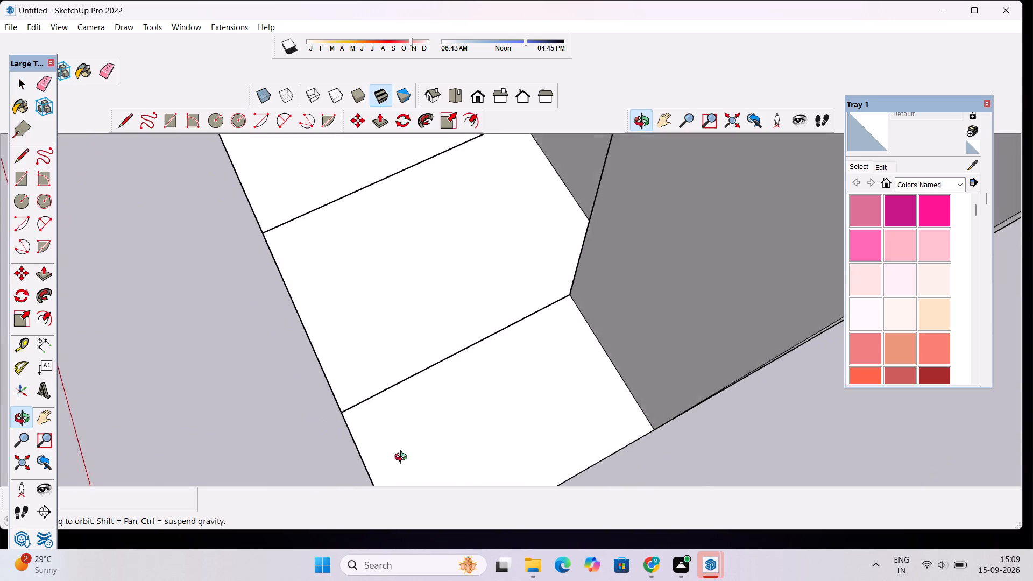
left_click_drag(403, 458, 447, 230)
scroll(449, 230, "down", 6)
left_click_drag(385, 281, 596, 362)
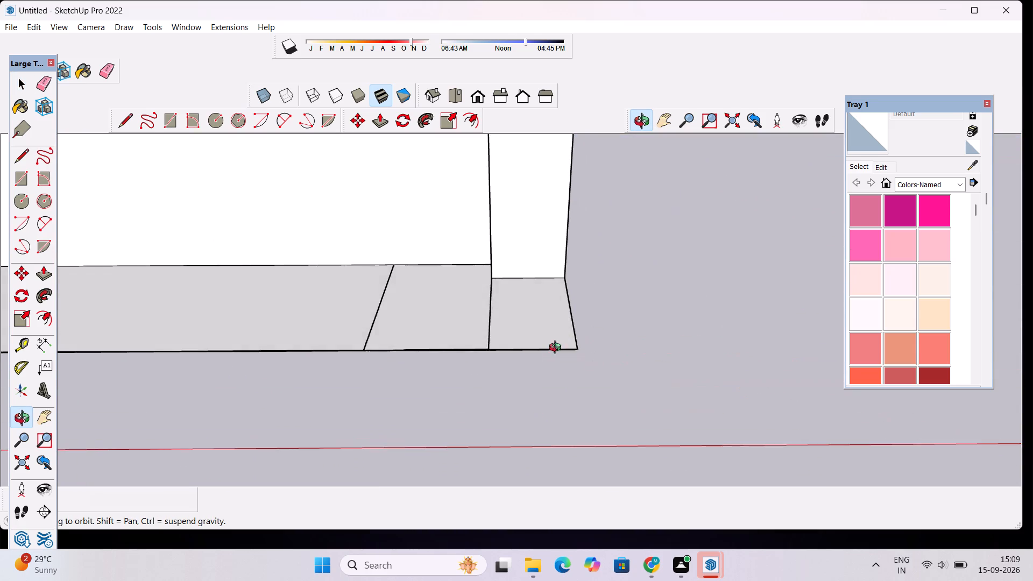
scroll(534, 357, "down", 10)
left_click_drag(525, 390, 454, 403)
scroll(442, 397, "down", 5)
left_click_drag(409, 379, 517, 392)
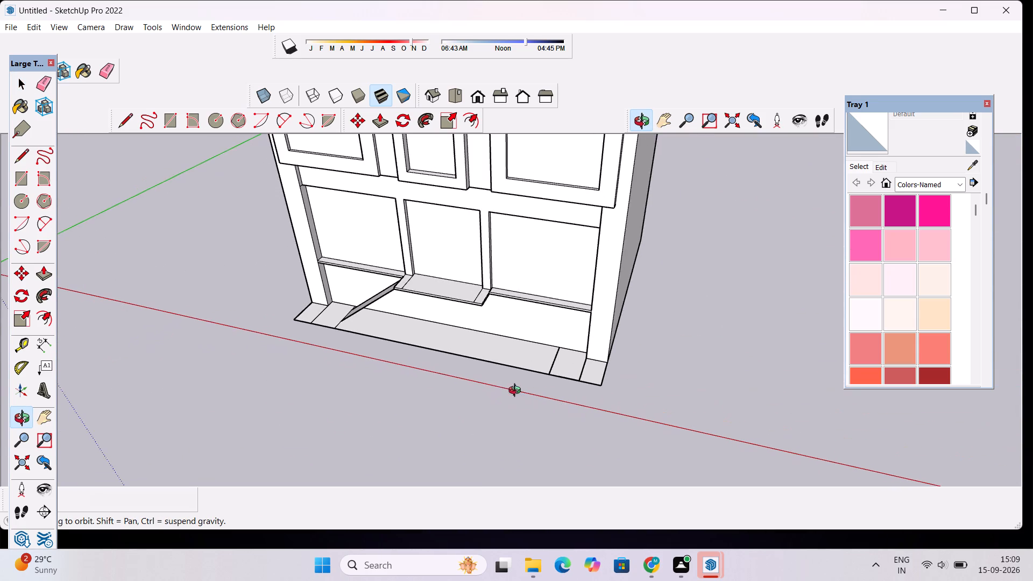
scroll(498, 387, "up", 3)
left_click_drag(486, 394, 534, 407)
scroll(541, 358, "up", 3)
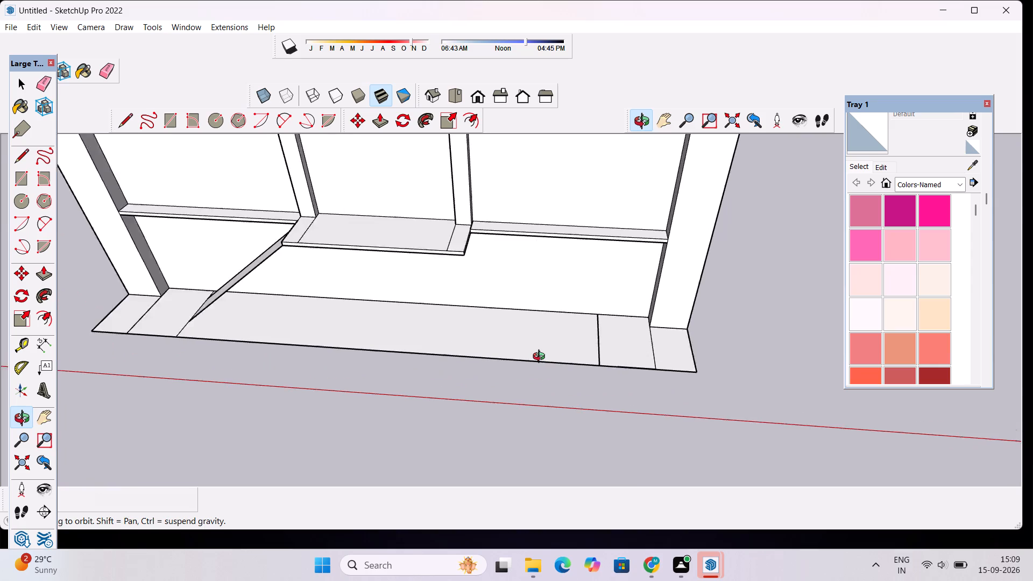
scroll(541, 358, "up", 1)
key("l")
scroll(542, 357, "up", 2)
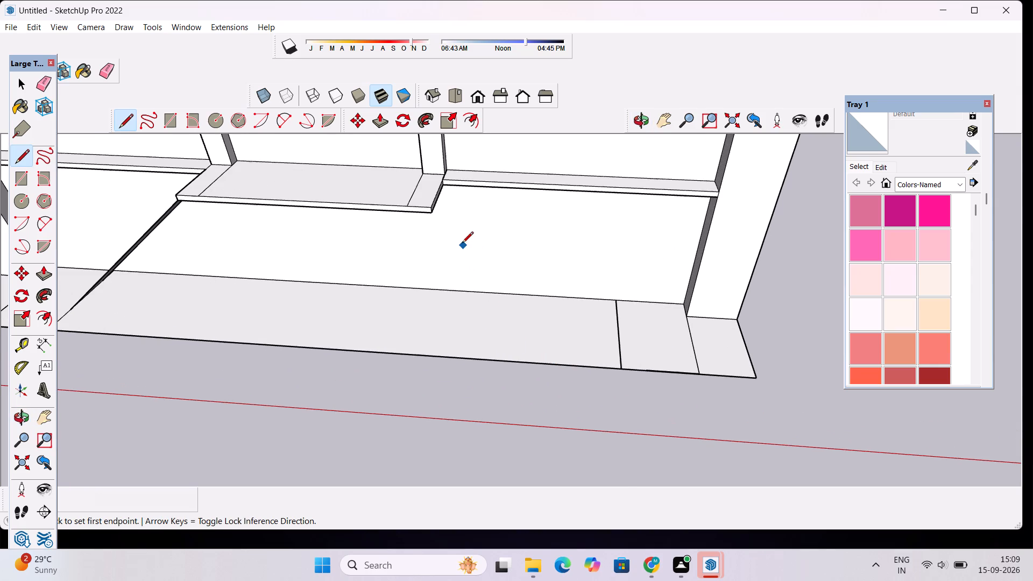
scroll(462, 244, "up", 2)
left_click(424, 206)
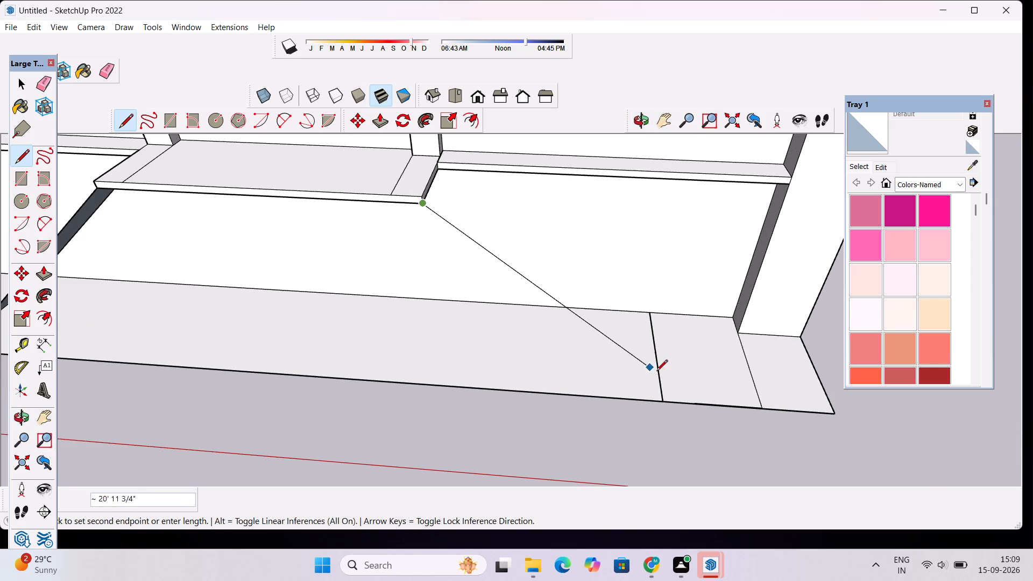
left_click(662, 403)
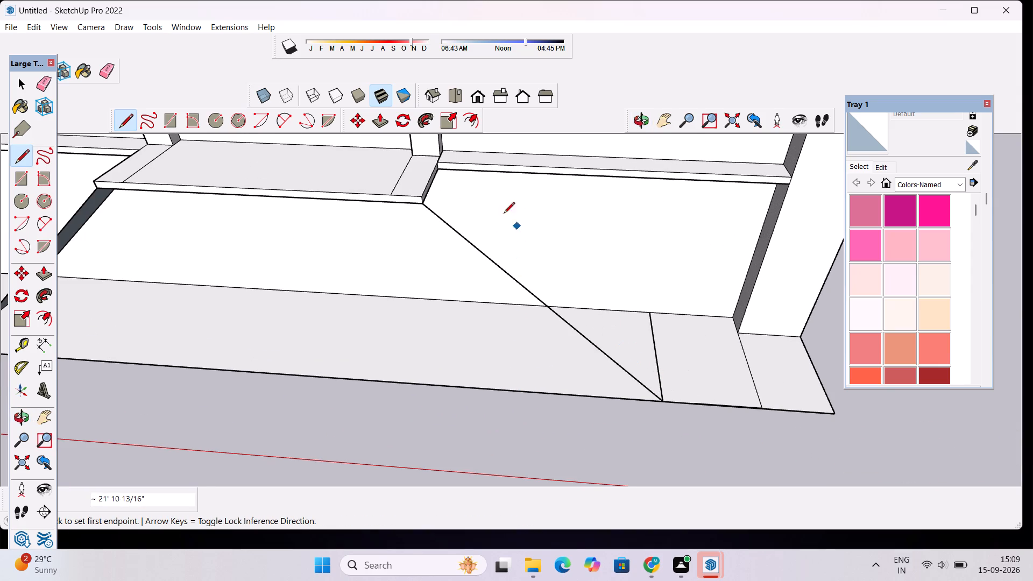
Draw a parallel diagonal about 21' 11" long from the shelf's lower right back corner to the cross line on the base.
scroll(475, 202, "up", 5)
scroll(451, 192, "down", 1)
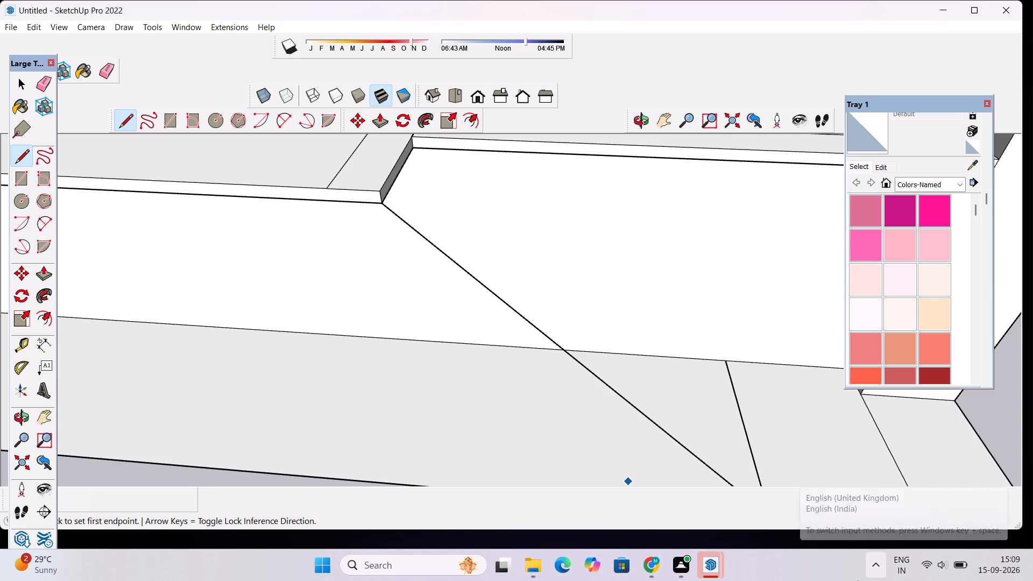
scroll(841, 424, "down", 2)
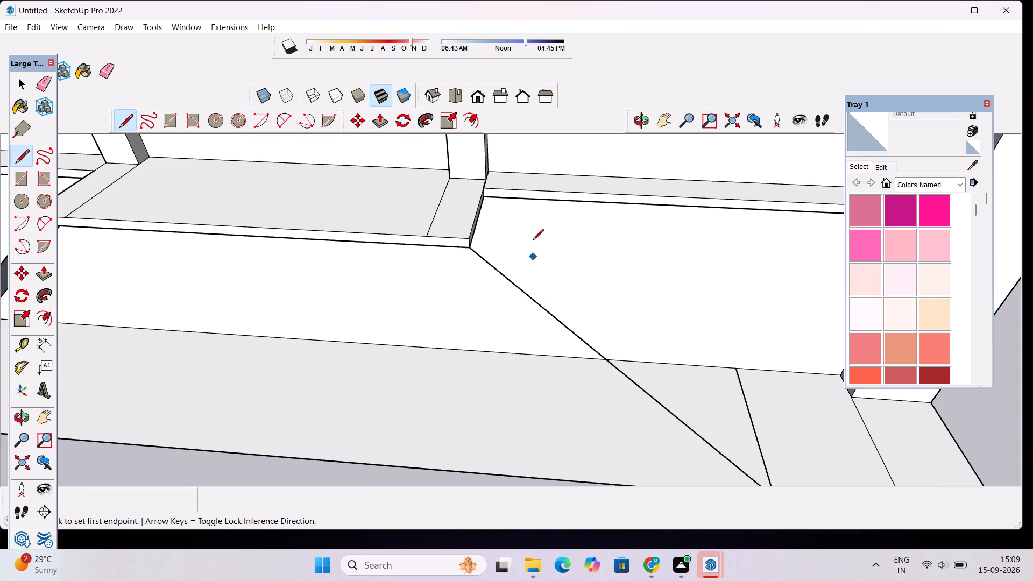
scroll(506, 204, "up", 5)
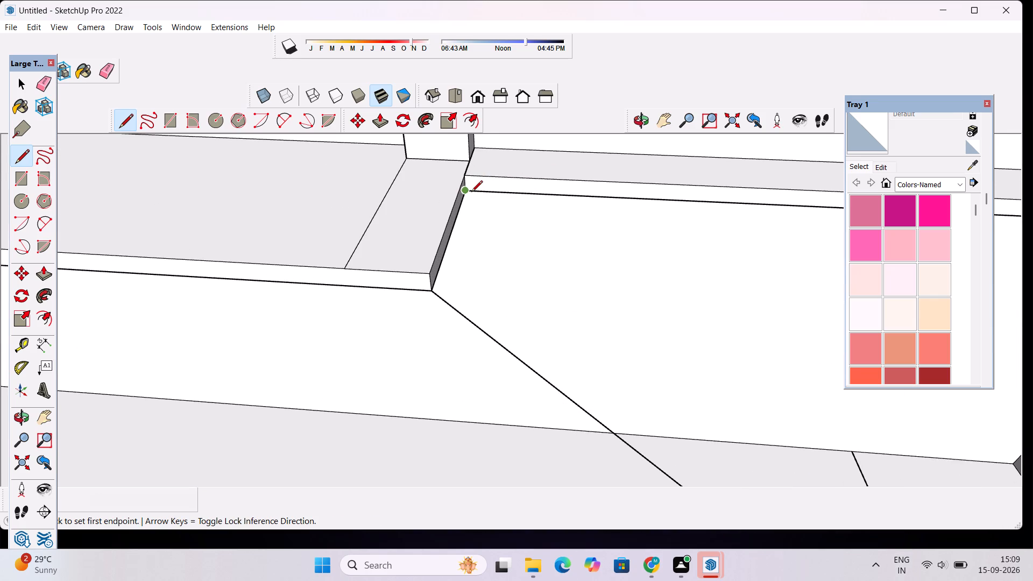
left_click(471, 193)
scroll(564, 239, "down", 10)
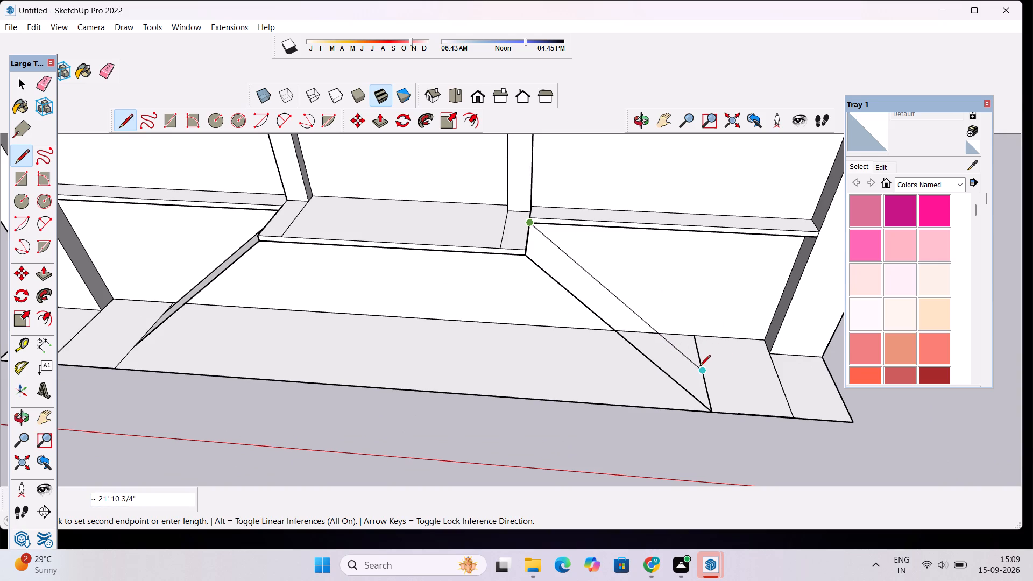
left_click(701, 372)
key("space")
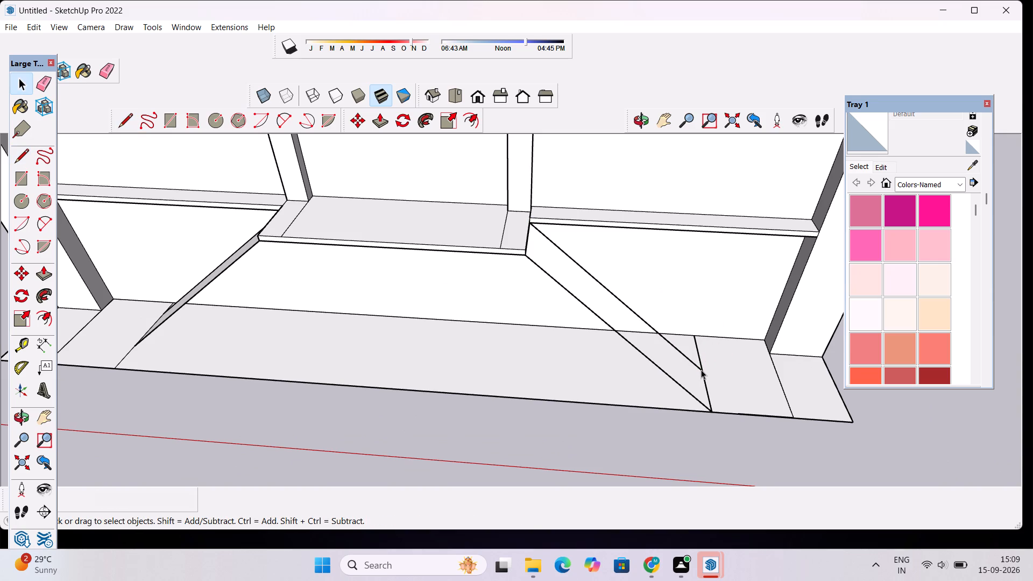
Erase the leftover part of the right cross line between the rear diagonal's end and the base's back edge.
key("e")
left_click_drag(695, 349, 697, 355)
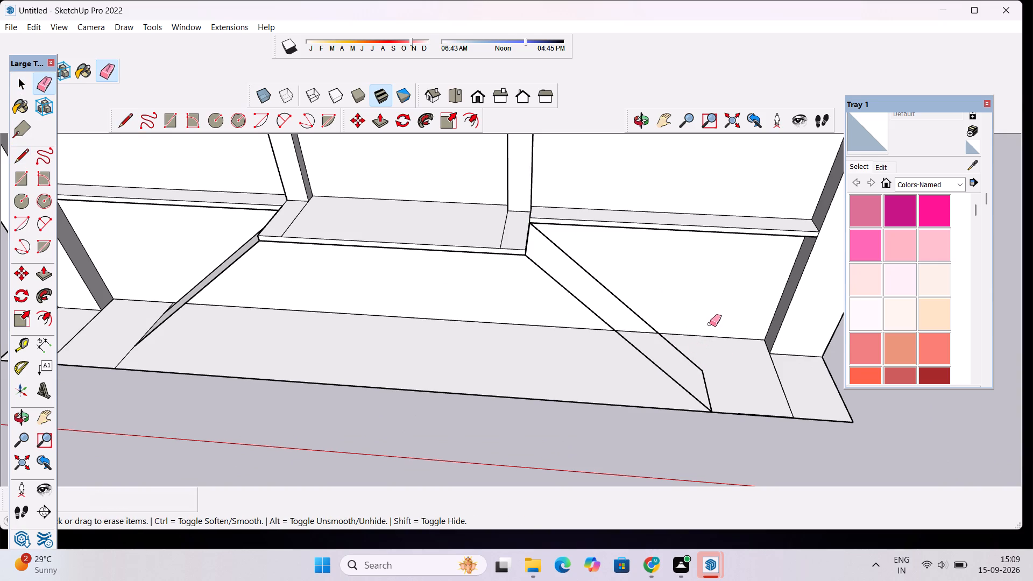
Examine the right sloped outline and where it meets the shelf and base from several angles.
left_click(642, 124)
left_click_drag(681, 271, 507, 311)
scroll(507, 285, "down", 2)
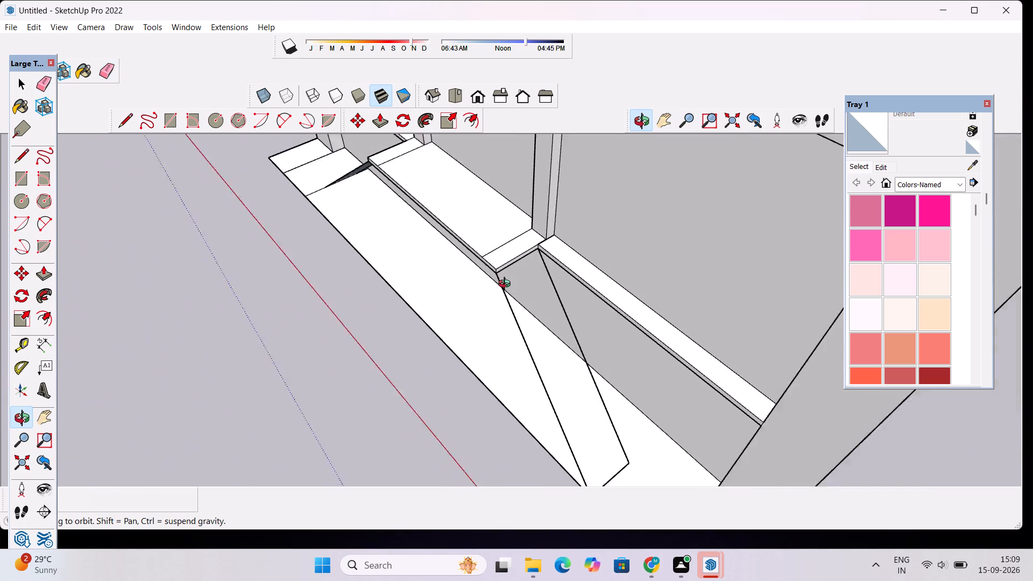
scroll(507, 285, "down", 4)
scroll(580, 391, "up", 4)
scroll(527, 348, "down", 5)
left_click_drag(514, 348, 602, 370)
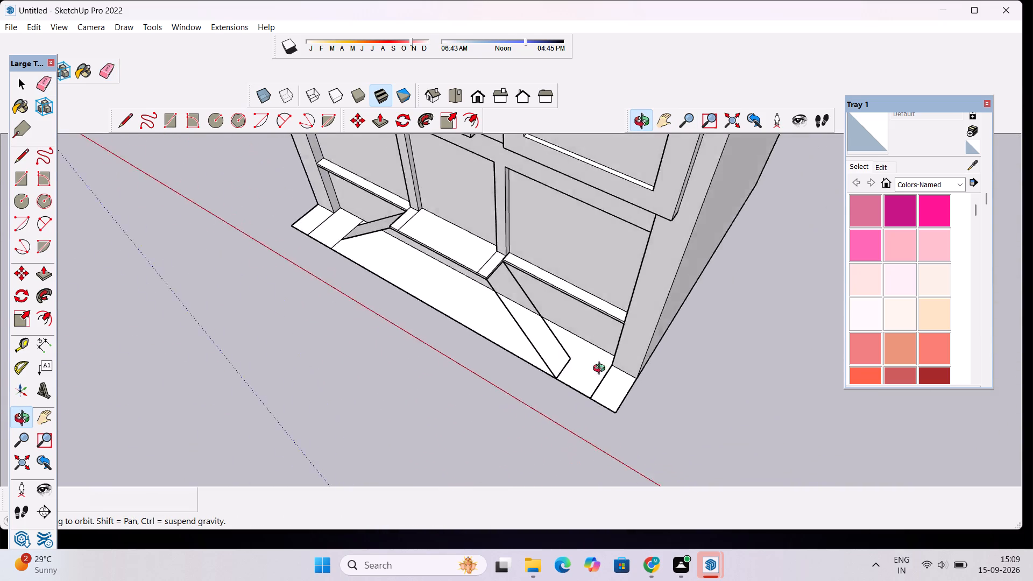
left_click_drag(602, 370, 774, 360)
scroll(472, 304, "up", 5)
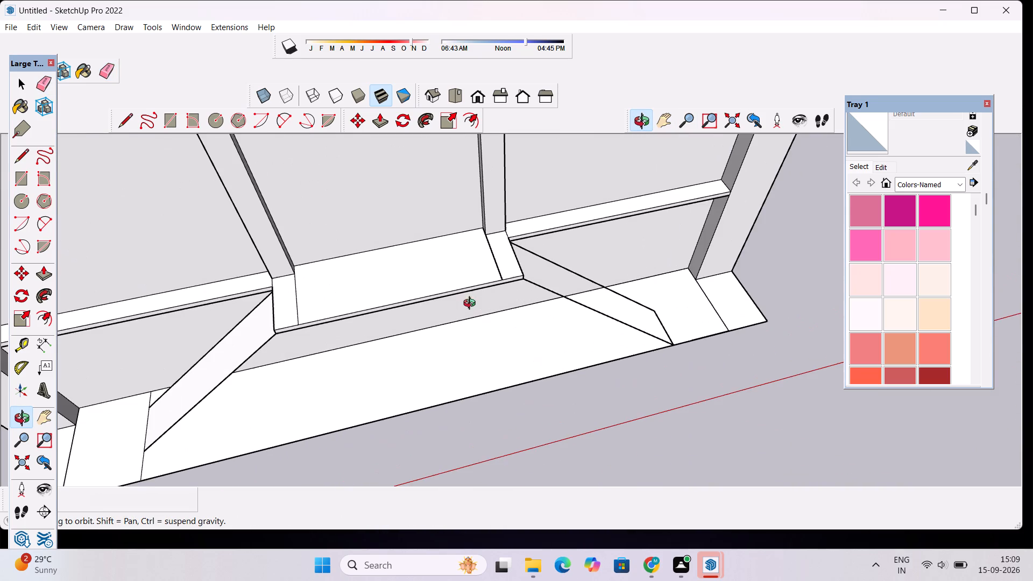
left_click_drag(685, 259, 640, 295)
scroll(621, 290, "up", 1)
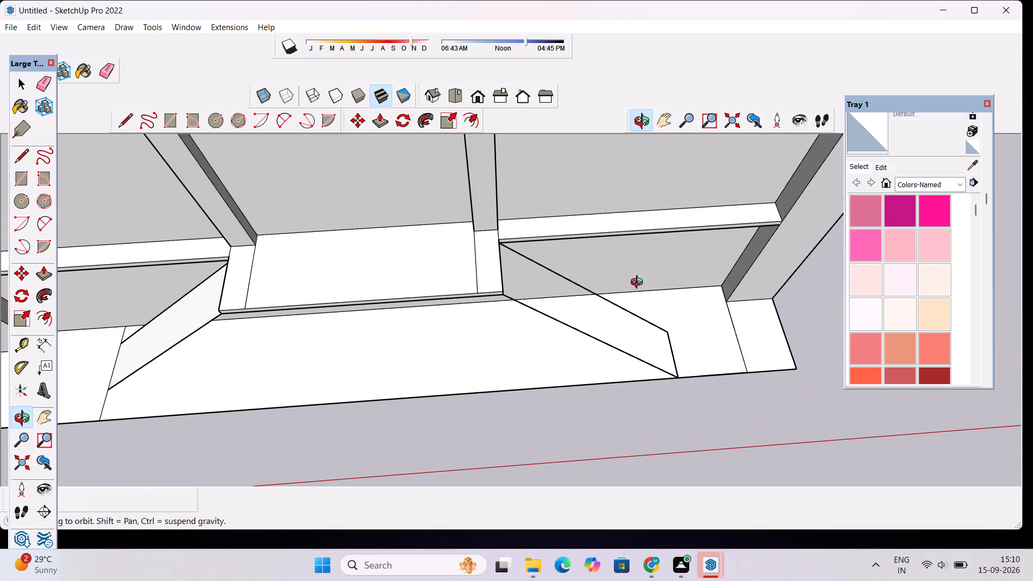
left_click_drag(716, 297, 546, 318)
scroll(546, 315, "down", 4)
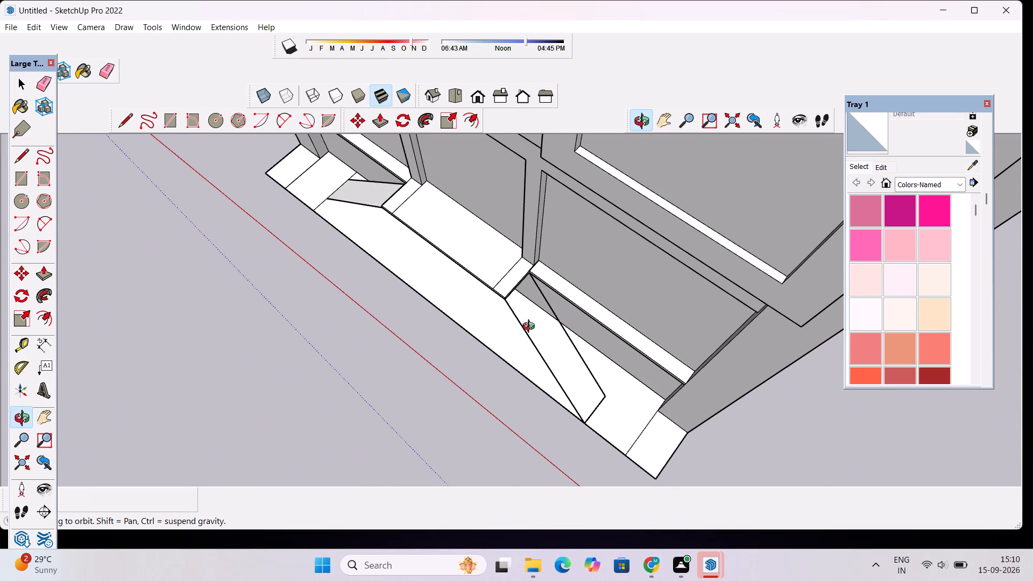
left_click_drag(516, 314, 516, 323)
left_click_drag(740, 357, 567, 225)
scroll(551, 279, "up", 3)
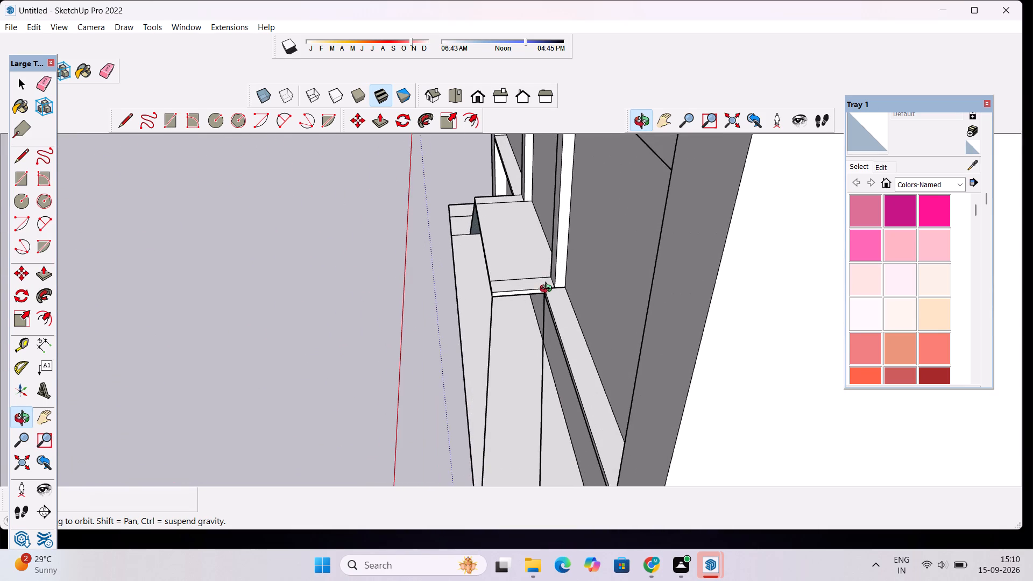
scroll(548, 290, "down", 5)
left_click_drag(547, 331, 547, 342)
left_click_drag(533, 367, 510, 262, "shift")
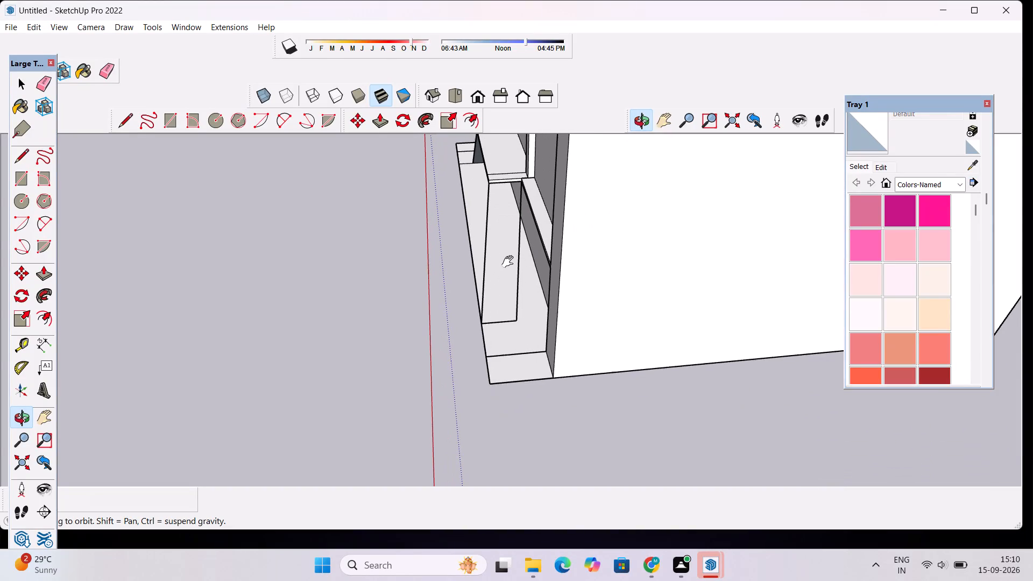
scroll(510, 262, "up", 3)
left_click_drag(510, 263, 529, 401)
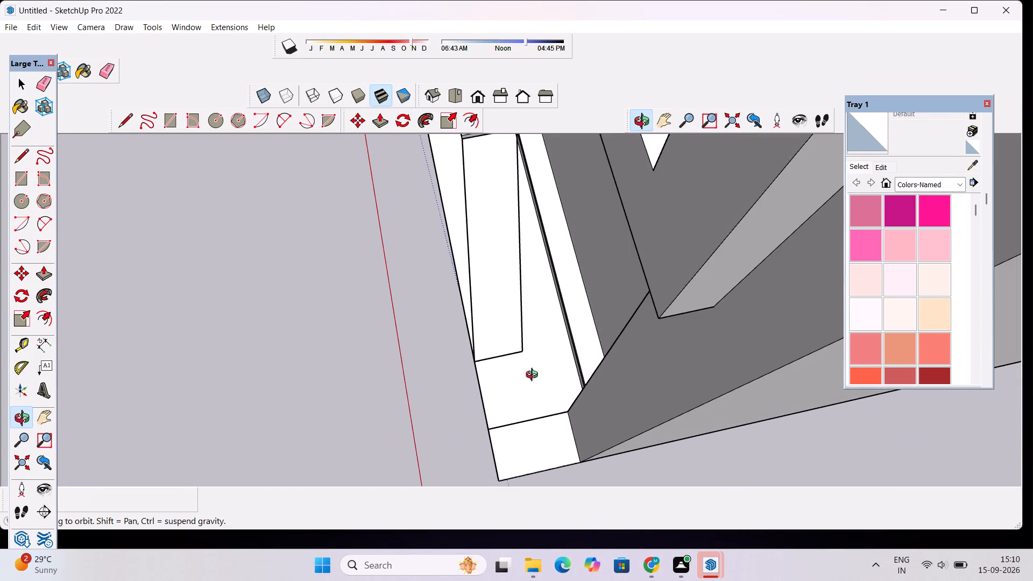
Erase both diagonal lines of the right sloped outline between the shelf and the base cross line.
scroll(540, 327, "down", 5)
left_click_drag(521, 316, 686, 280)
scroll(518, 304, "up", 4)
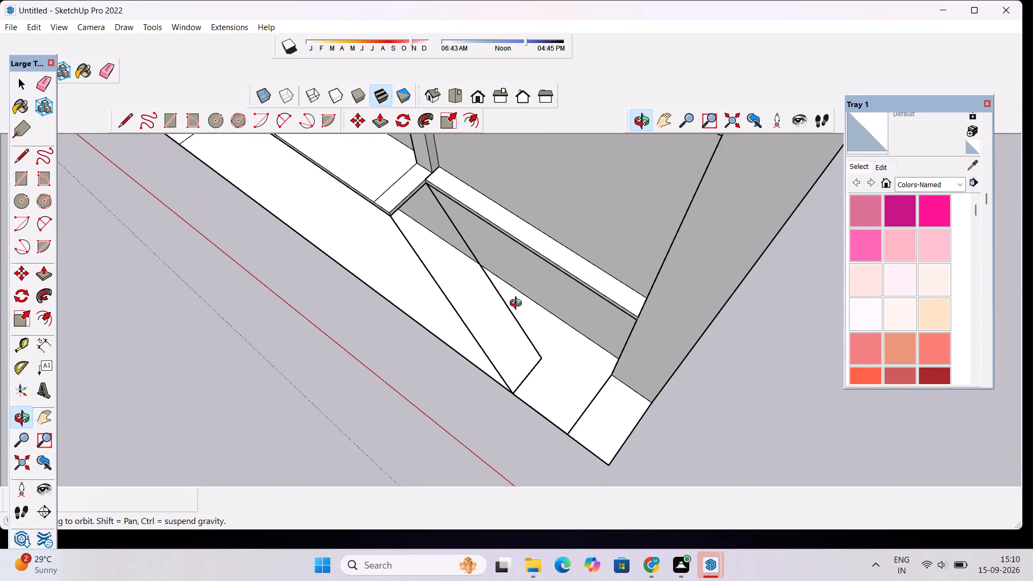
left_click(518, 304, "shift")
key("e")
left_click(496, 292)
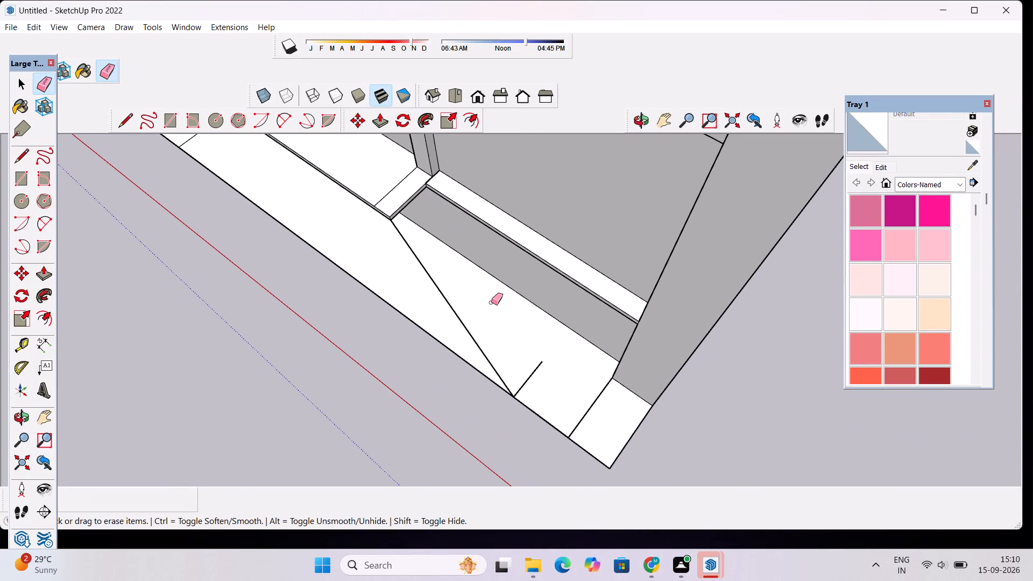
left_click(466, 328)
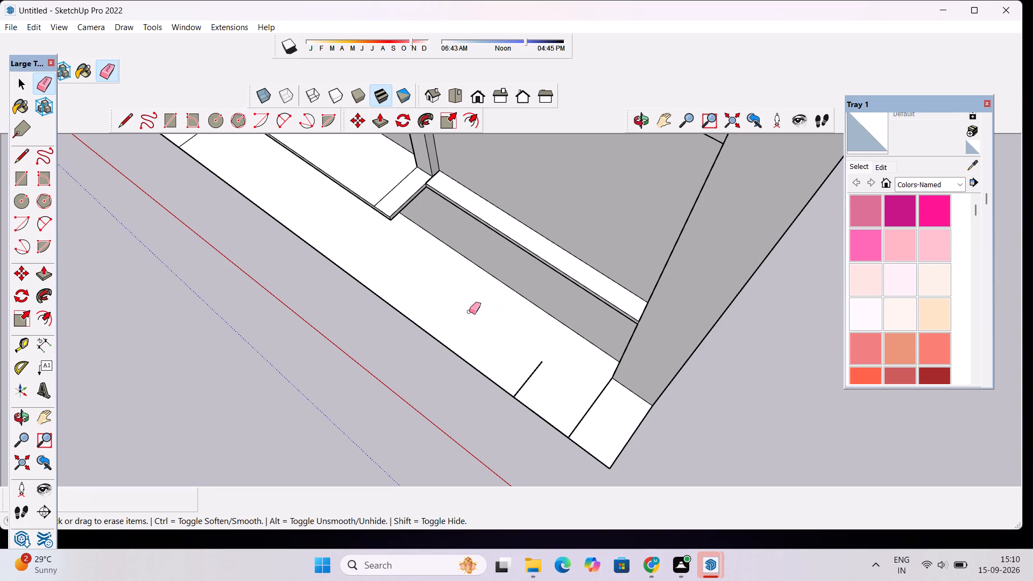
Draw a diagonal about 21' 8" long from the shelf's lower right front corner to the right cross line, set back from the base's front edge.
key("l")
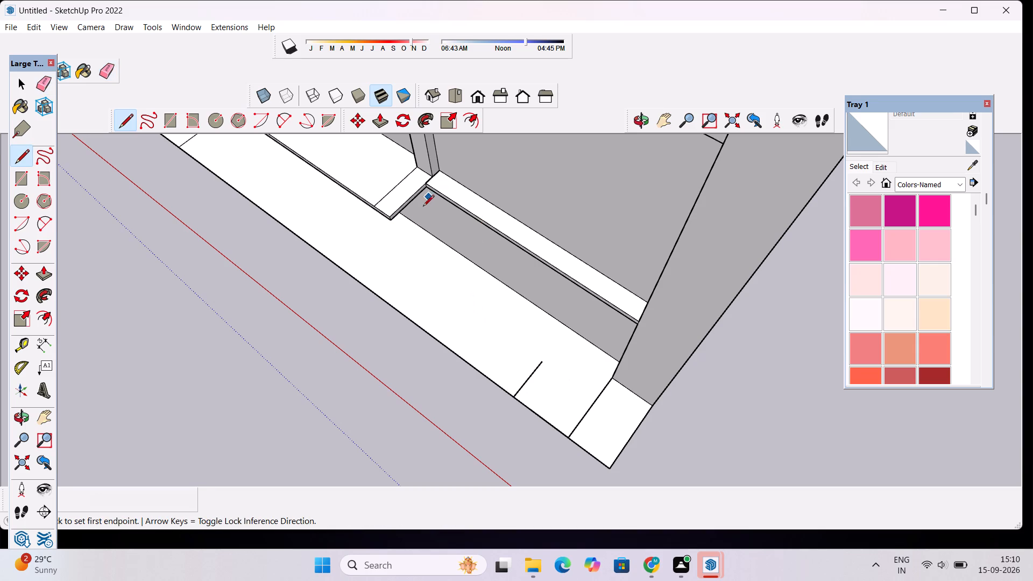
scroll(415, 227, "up", 4)
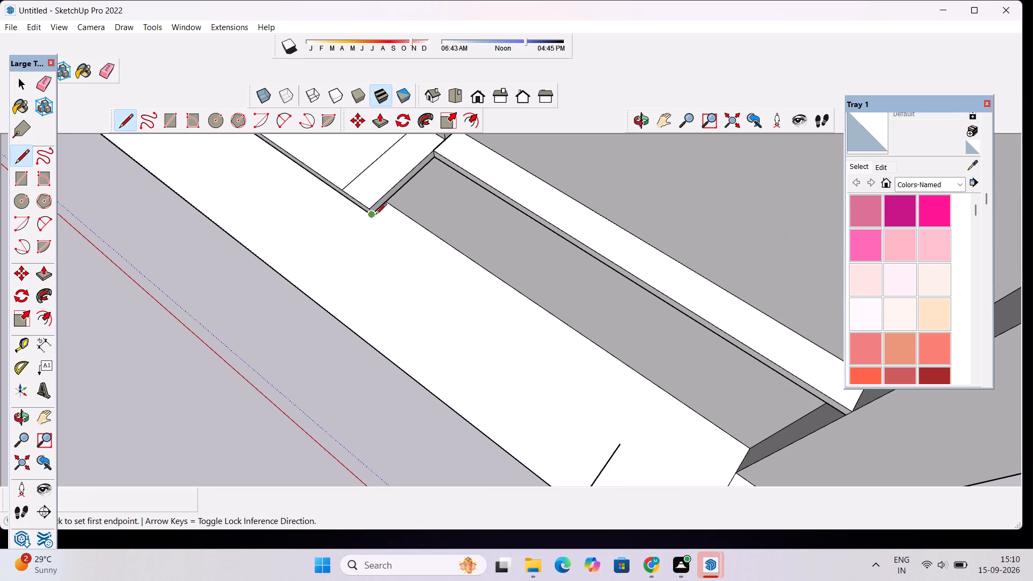
left_click(376, 215)
scroll(414, 242, "down", 4)
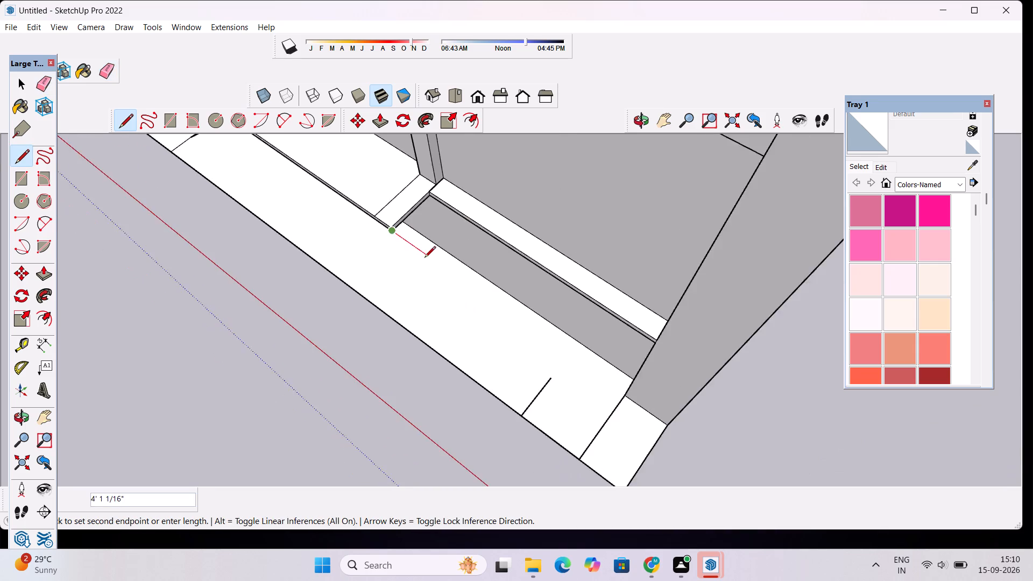
scroll(424, 258, "down", 8)
scroll(465, 315, "up", 4)
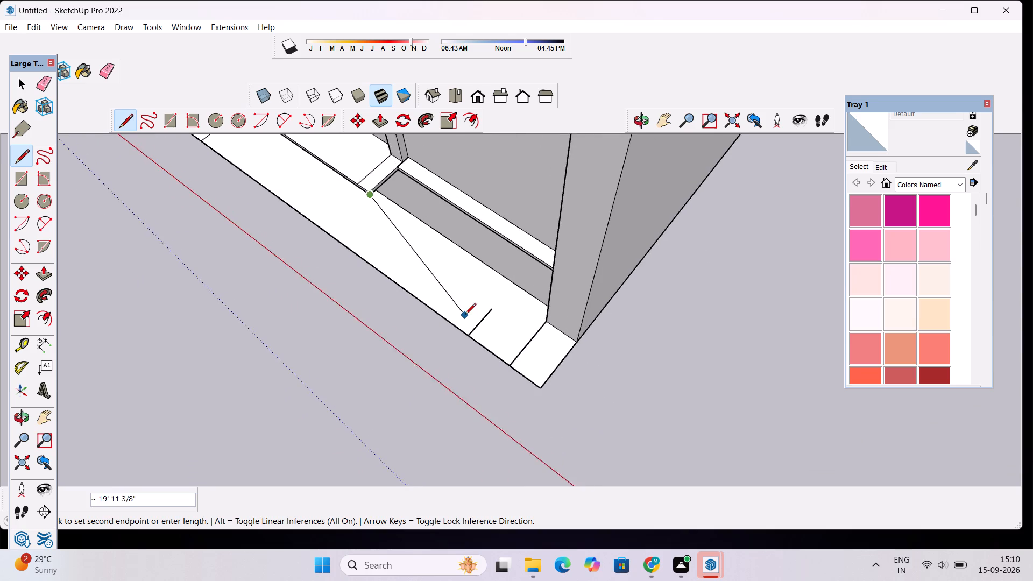
scroll(465, 315, "up", 4)
left_click(491, 320)
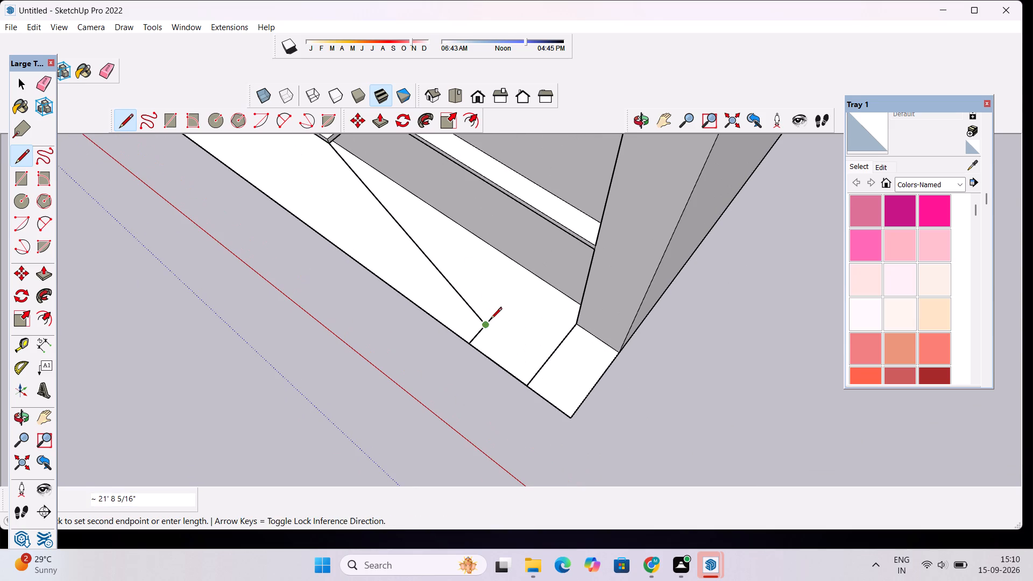
key("space")
Draw a parallel rear diagonal about 21' 8" long from the shelf's lower right back corner and join its end to the cross line, closing the ramp face.
type("l")
scroll(418, 216, "down", 4)
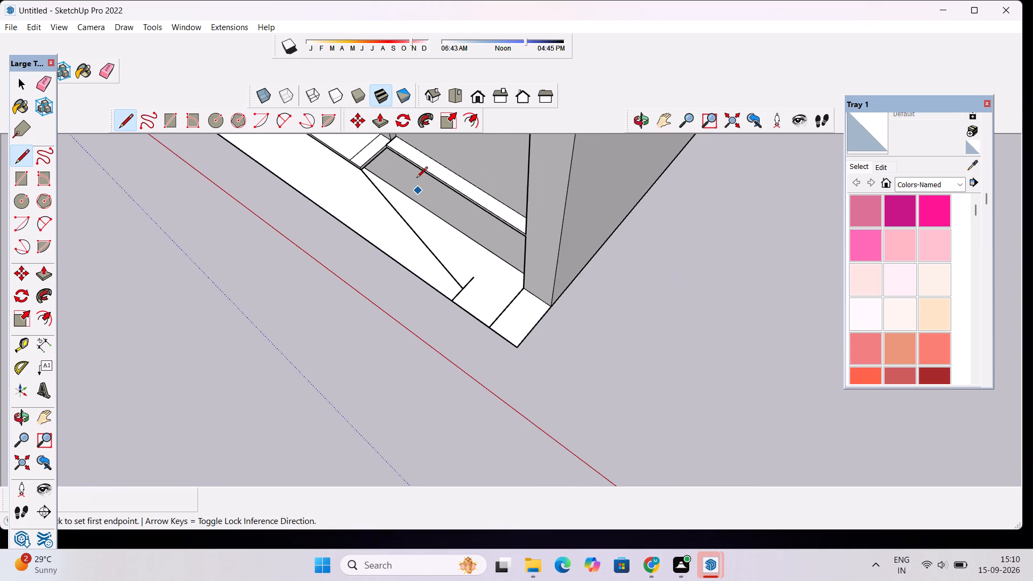
scroll(387, 141, "up", 13)
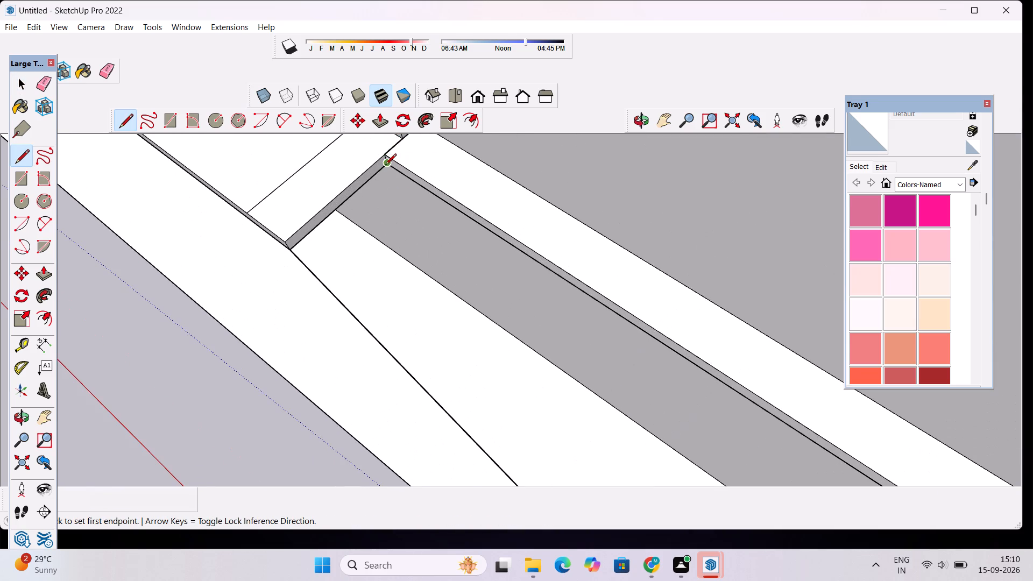
left_click(385, 166)
scroll(432, 237, "down", 8)
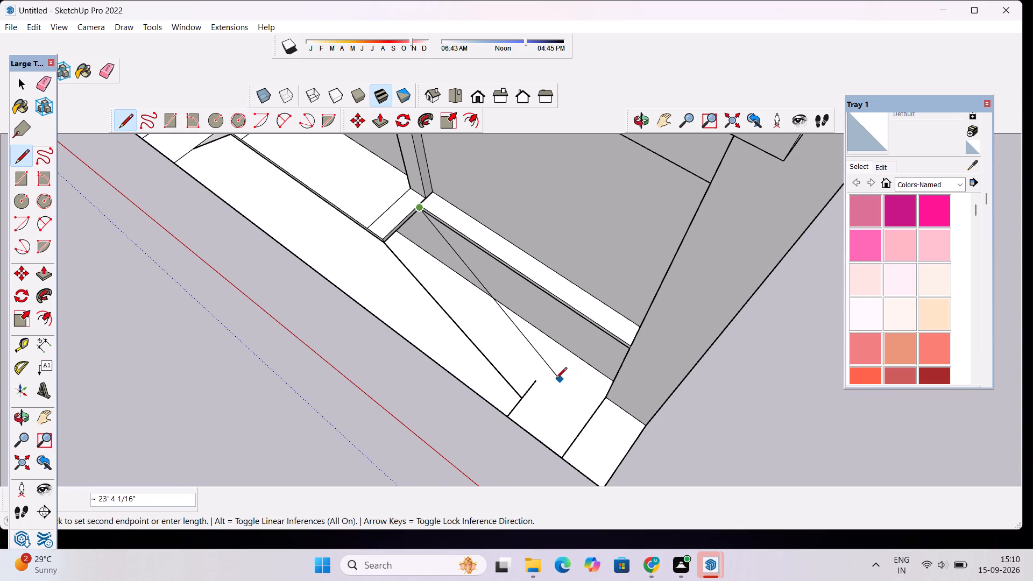
scroll(543, 363, "up", 3)
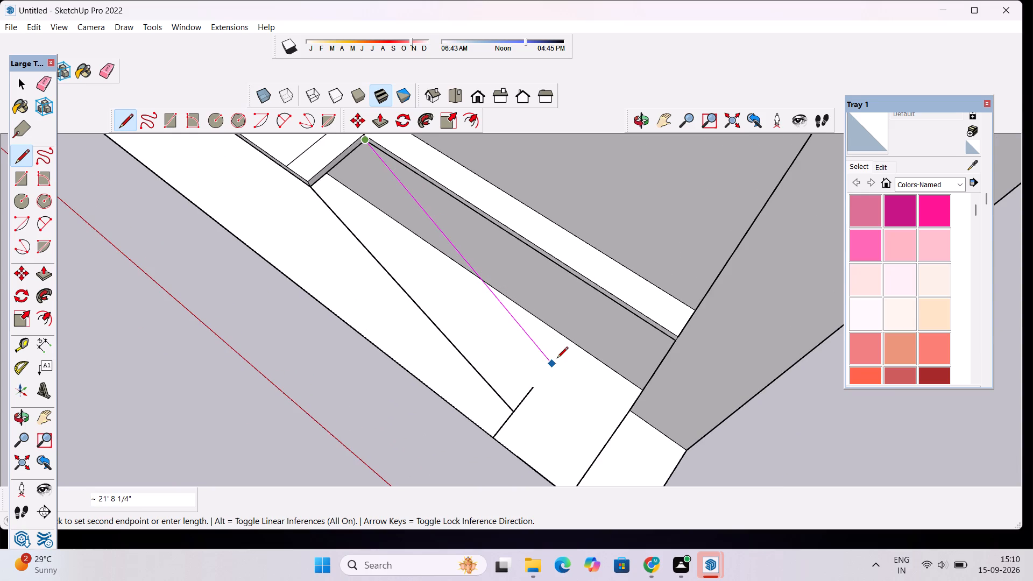
left_click(557, 359)
left_click(533, 386)
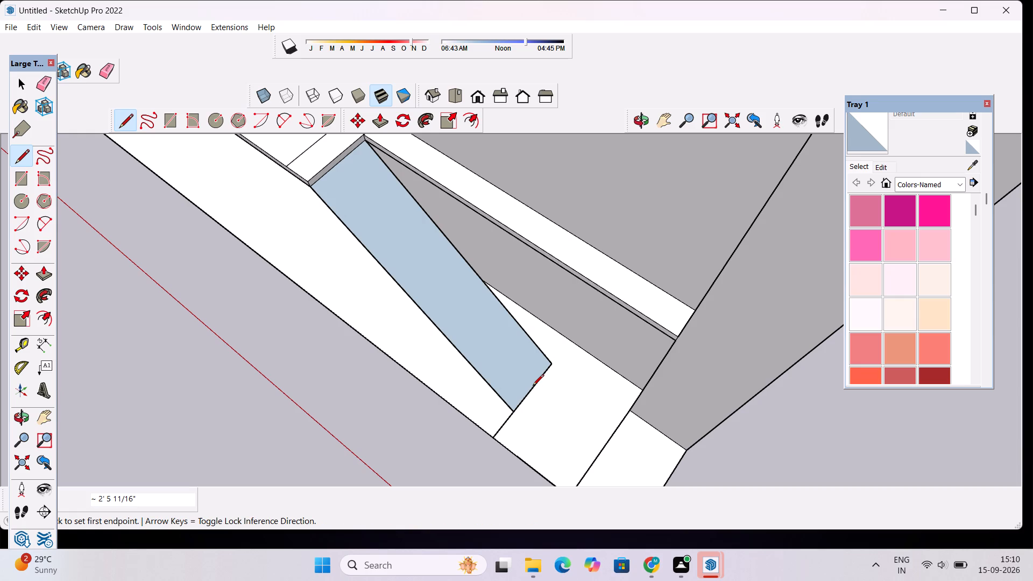
key("space")
Erase the leftover part of the cross line between the right ramp's front corner and the base's front edge.
type("e")
scroll(483, 386, "down", 5)
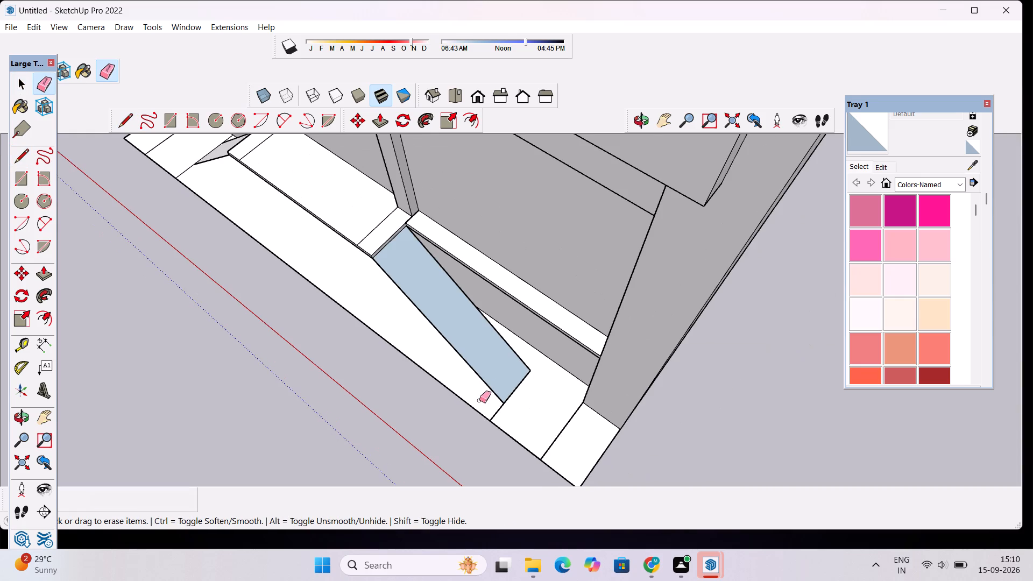
left_click_drag(486, 404, 500, 413)
key("space")
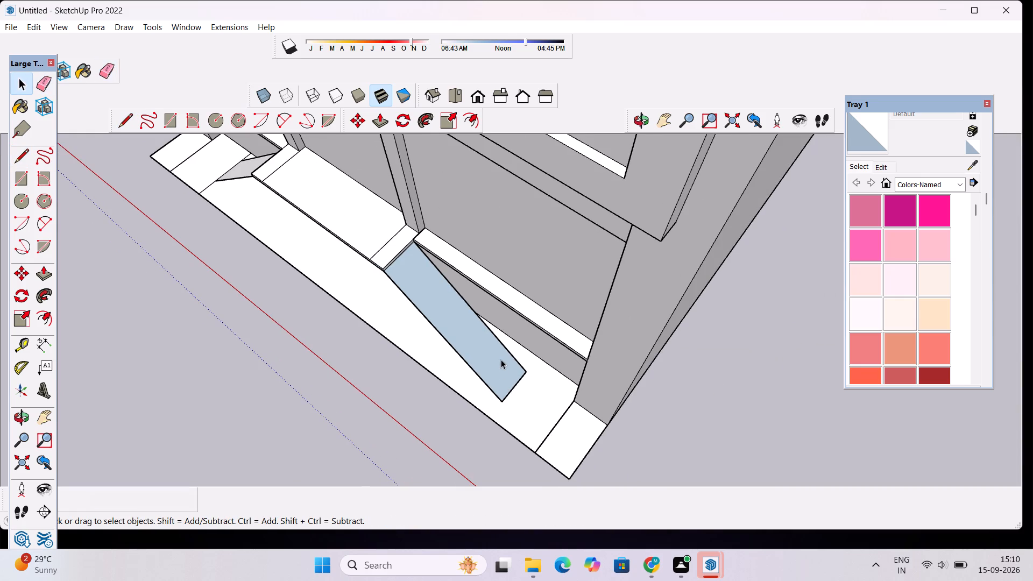
Push/Pull the right ramp face by 0.05".
left_click(501, 359)
key("p")
left_click(501, 359)
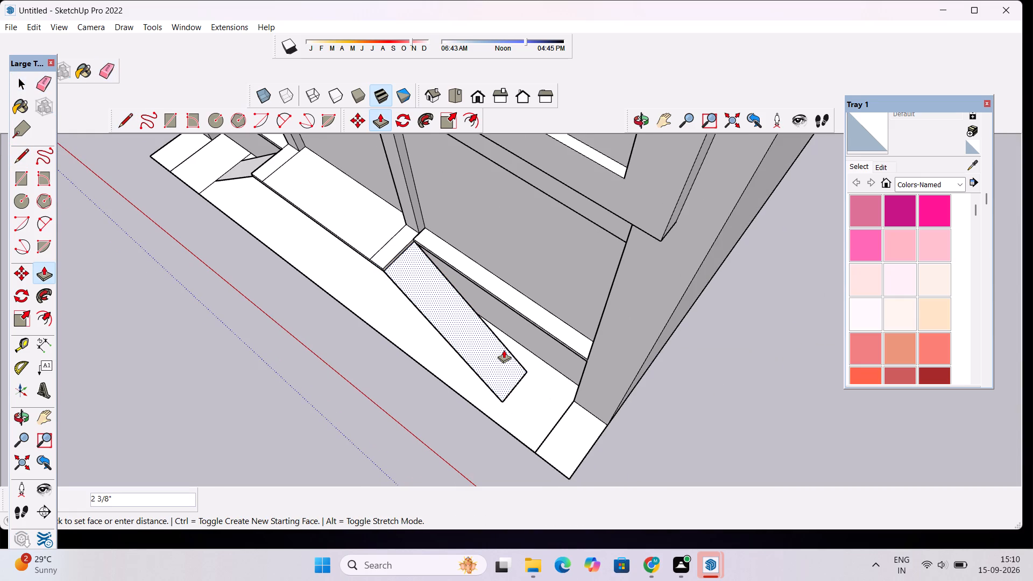
type("0.05\"")
key("Return")
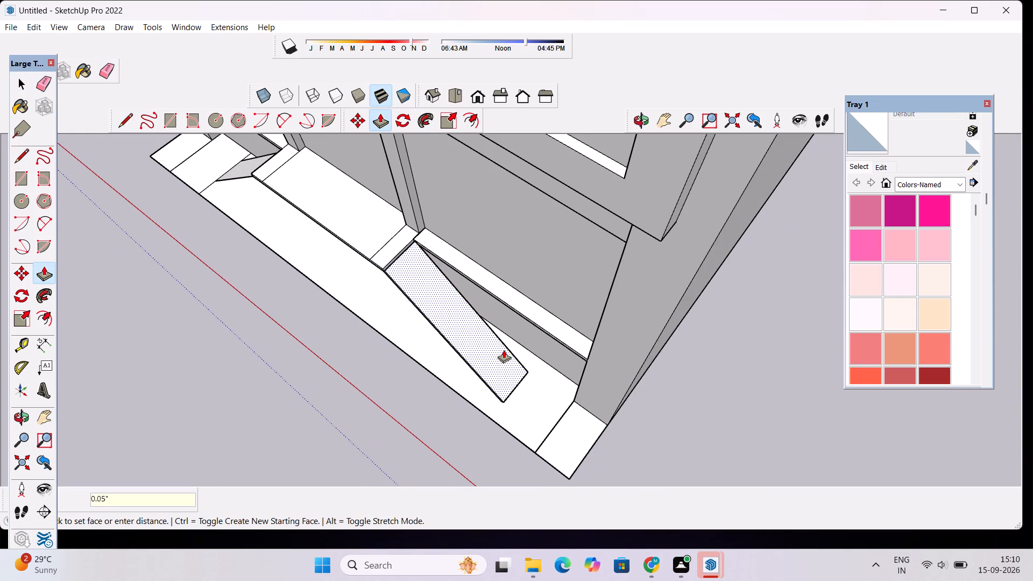
Push/Pull the right ramp face by 0.5".
left_click(500, 365)
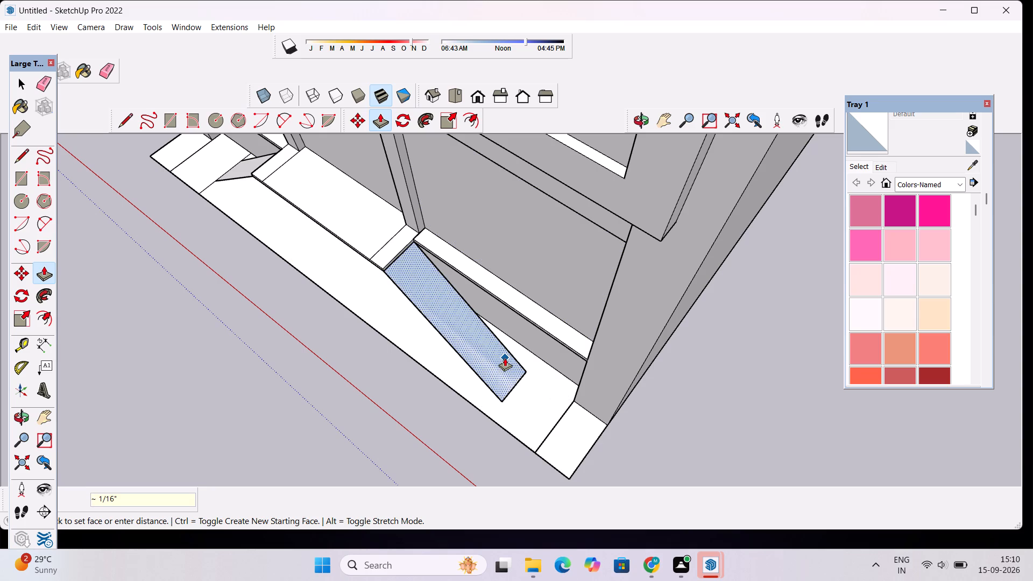
type("0.5\"")
key("Return")
key("space")
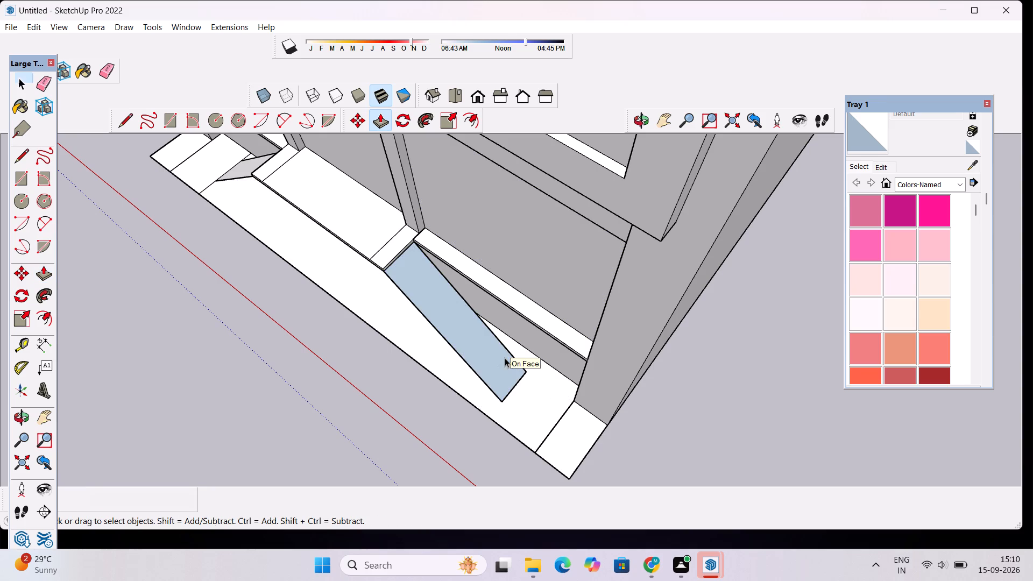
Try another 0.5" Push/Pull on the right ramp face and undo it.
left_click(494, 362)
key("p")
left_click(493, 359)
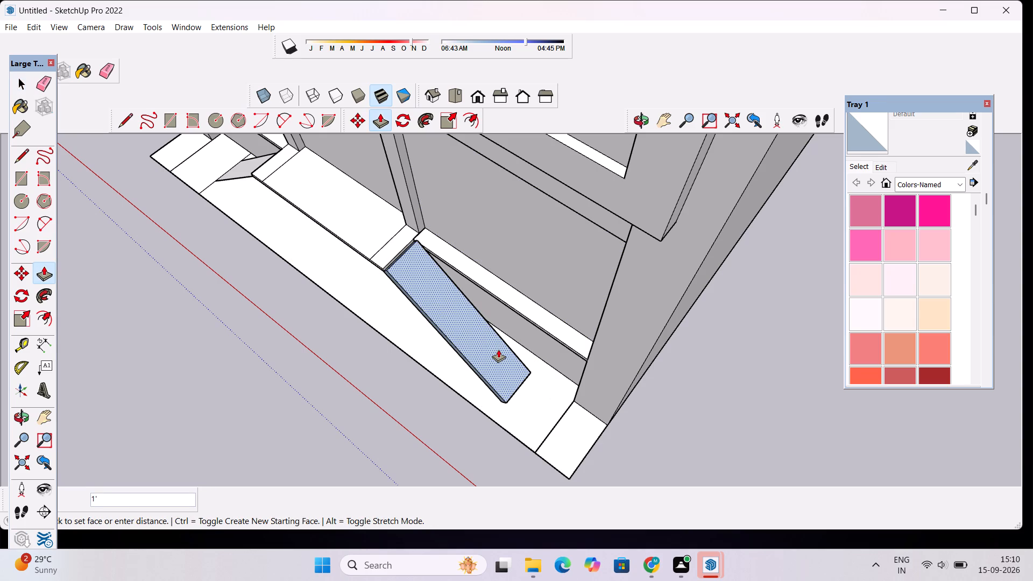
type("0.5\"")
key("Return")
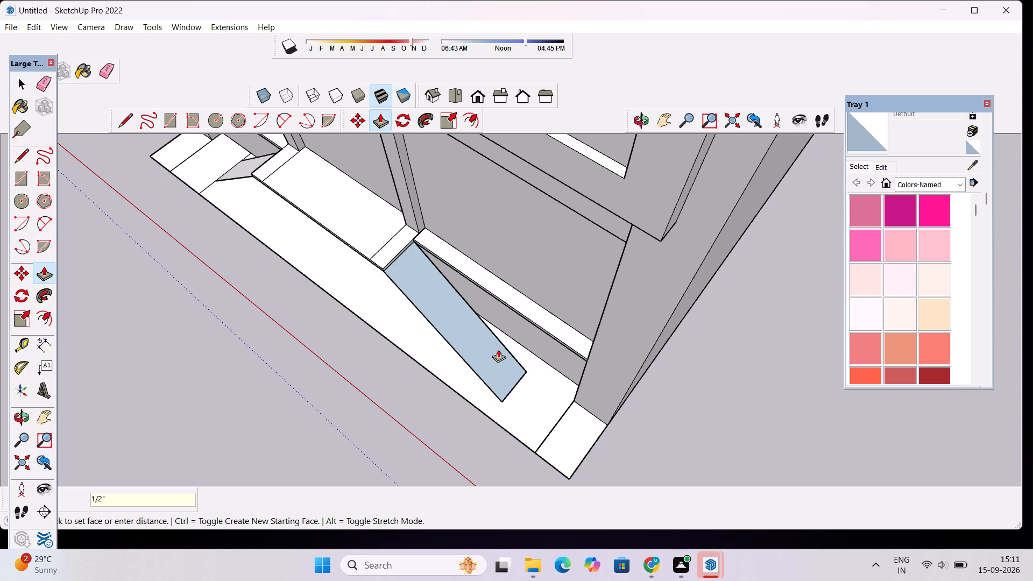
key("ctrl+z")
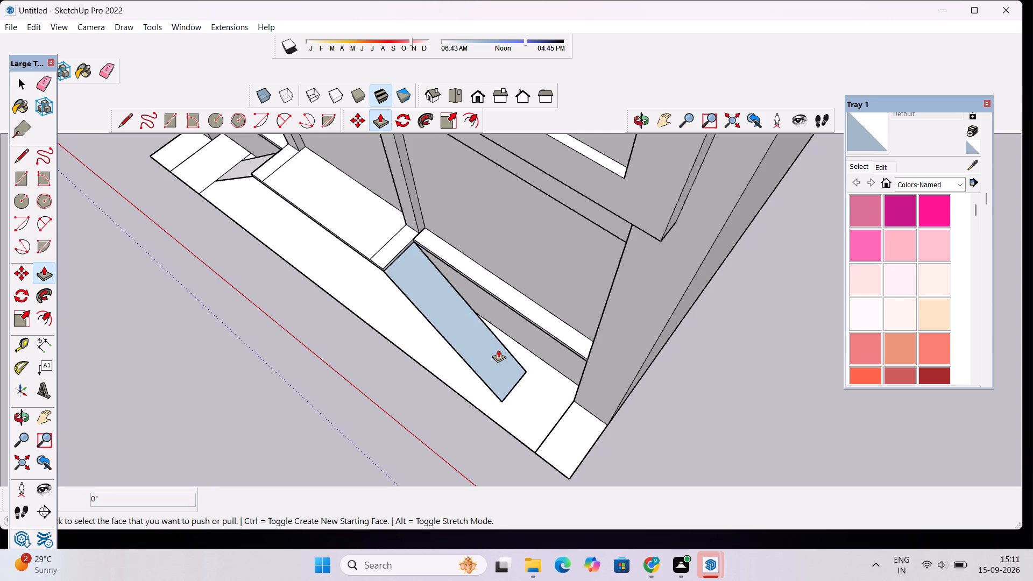
Push/Pull the right ramp face by 0.5" toward its underside.
left_click(494, 368)
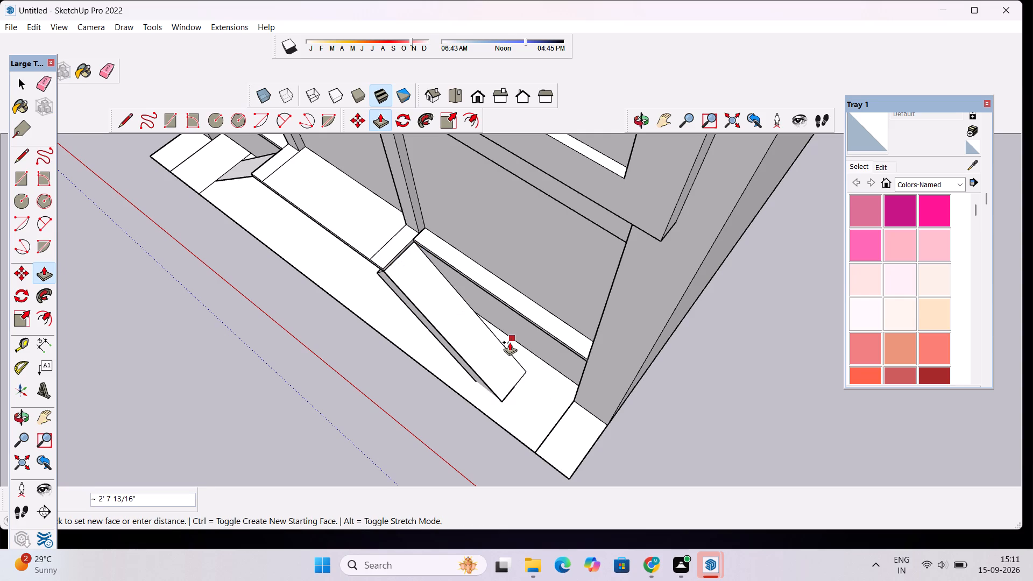
type("0.5\"")
key("Return")
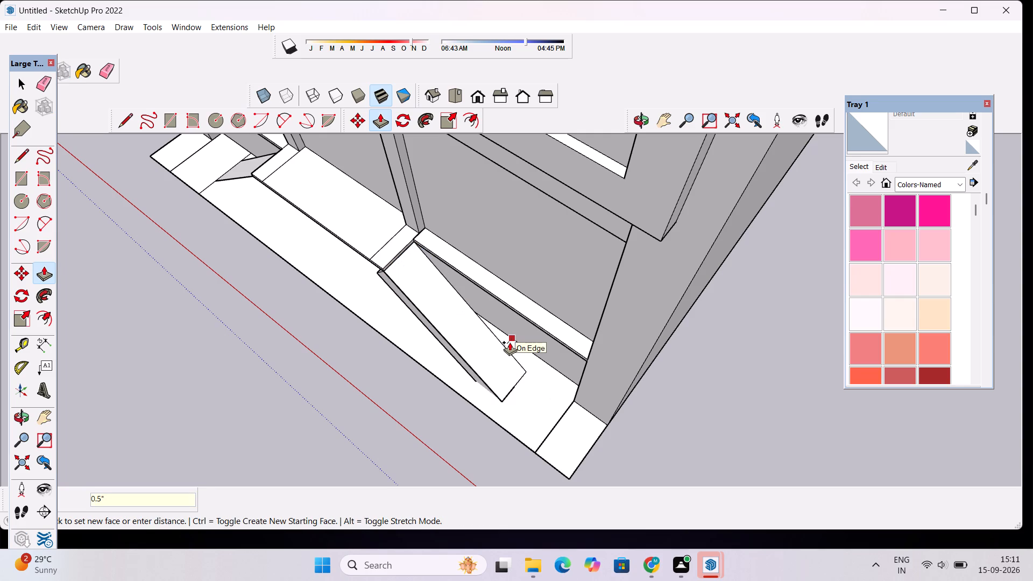
Examine the right ramp and its joint with the shelf end from several angles and distances.
scroll(500, 358, "down", 2)
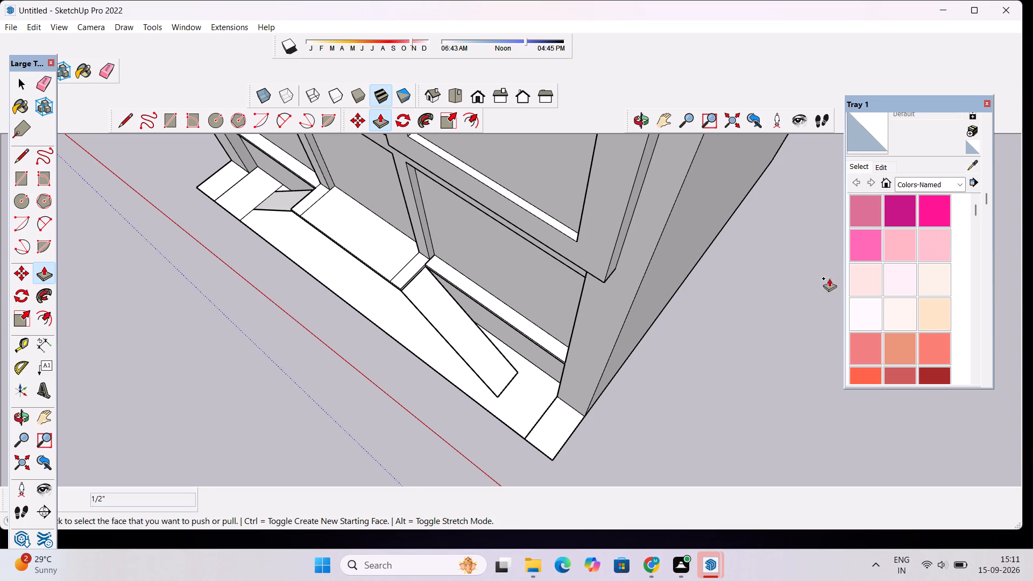
scroll(687, 306, "down", 4)
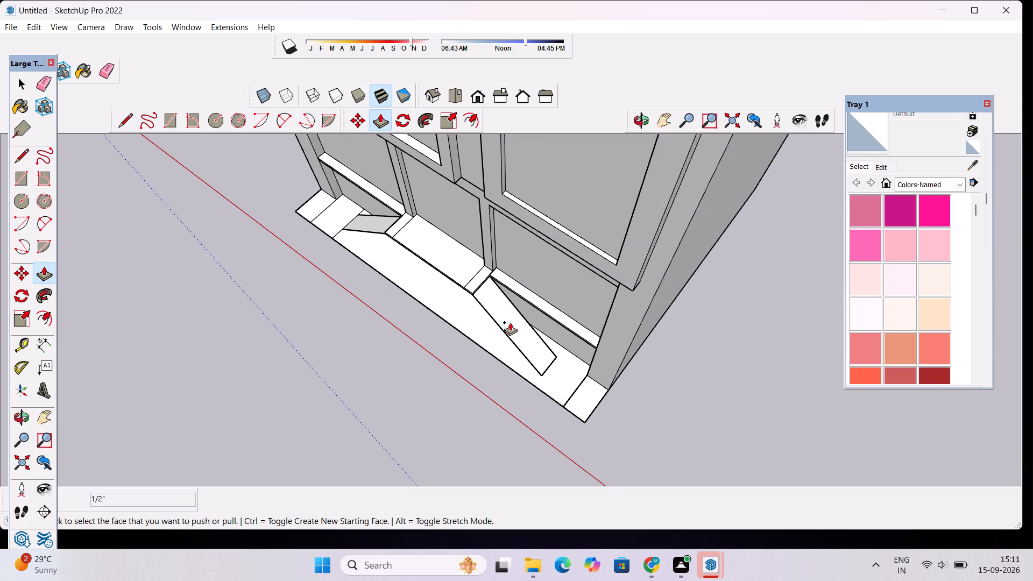
key("space")
scroll(458, 265, "up", 10)
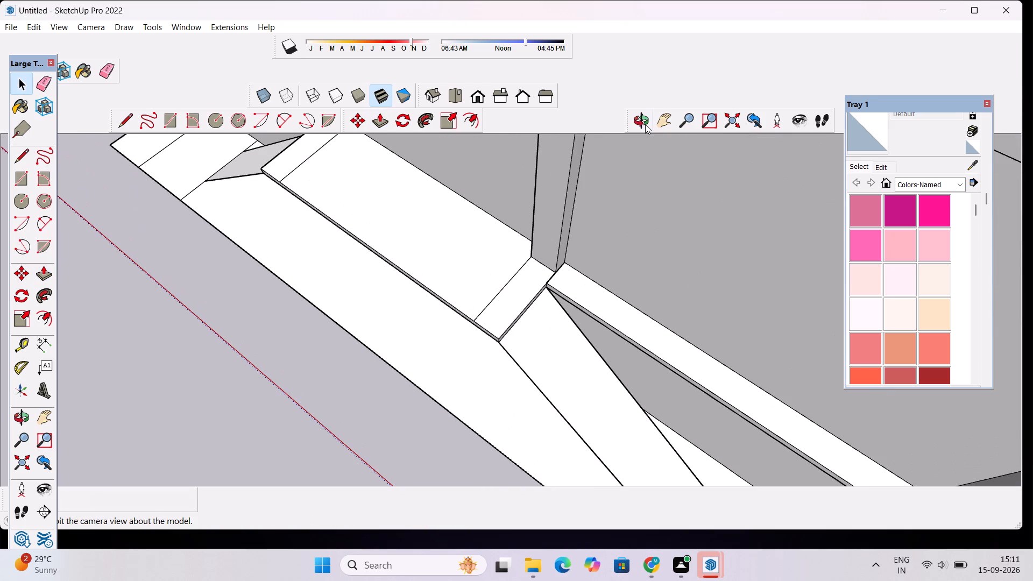
left_click(645, 124)
left_click_drag(632, 372, 532, 325)
scroll(530, 324, "up", 4)
scroll(609, 263, "down", 3)
scroll(566, 401, "down", 2)
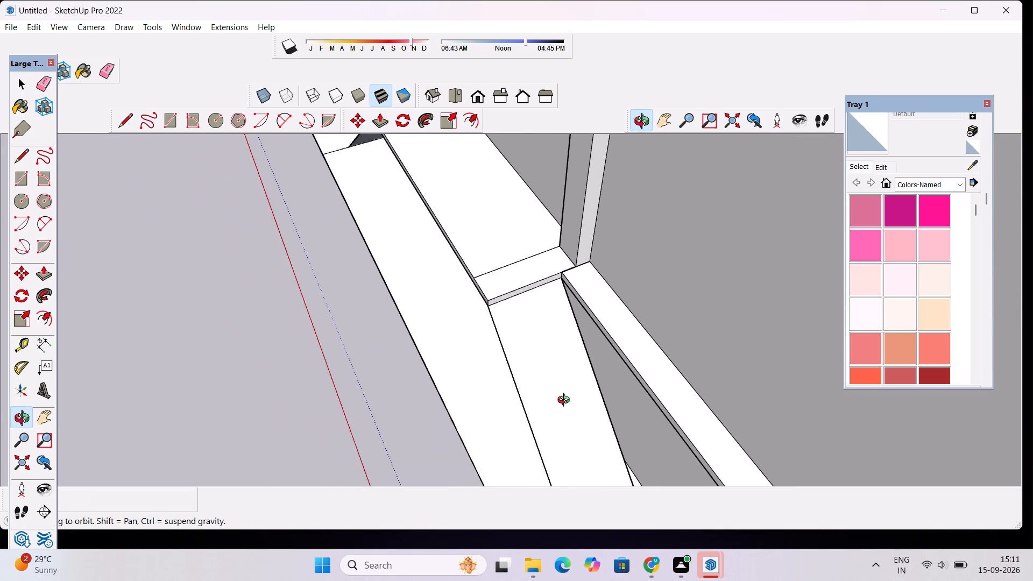
scroll(566, 401, "down", 2)
scroll(549, 393, "up", 1)
left_click_drag(560, 387, 544, 358)
scroll(534, 339, "down", 2)
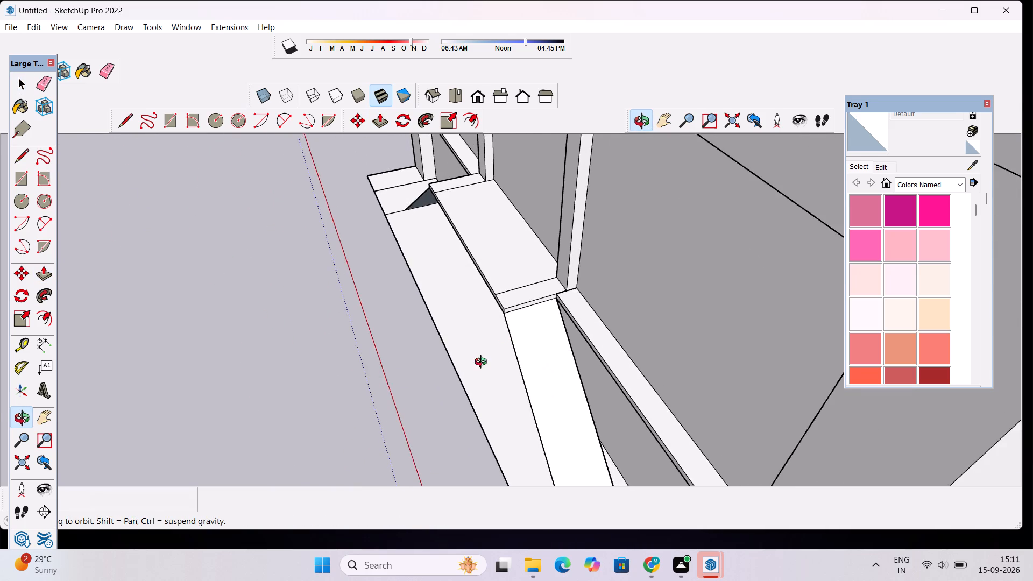
scroll(483, 364, "down", 4)
scroll(530, 384, "down", 3)
left_click_drag(507, 406, 551, 421)
scroll(556, 357, "up", 4)
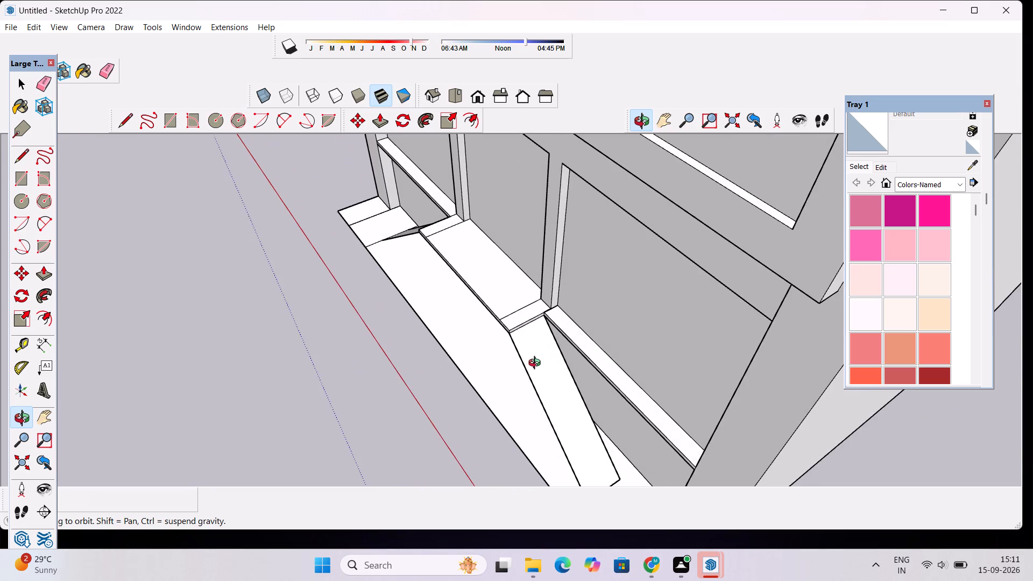
scroll(535, 364, "up", 6)
Draw a line straight across the right ramp's face, 2' down the slope from the shelf end.
key("l")
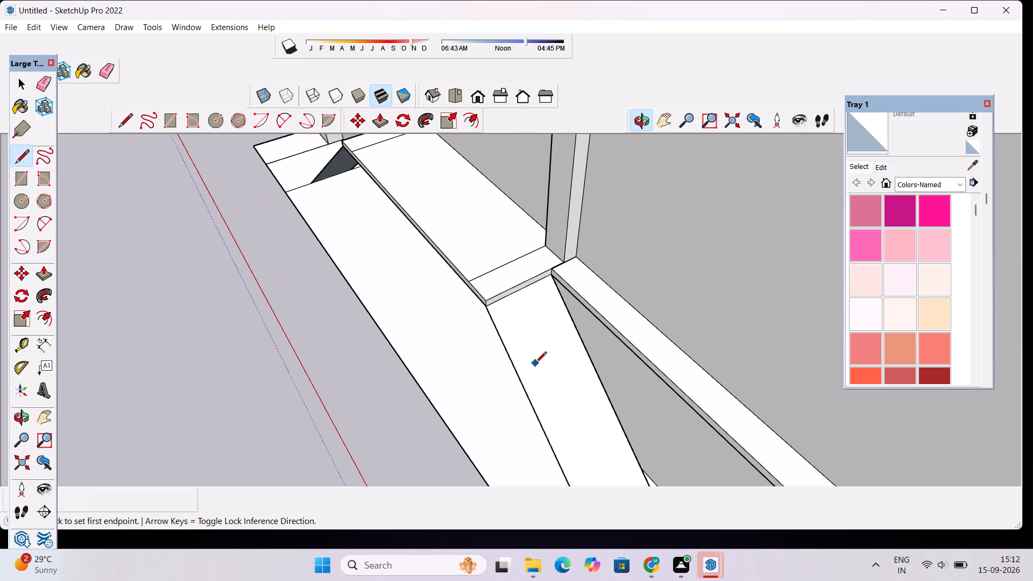
scroll(535, 364, "up", 3)
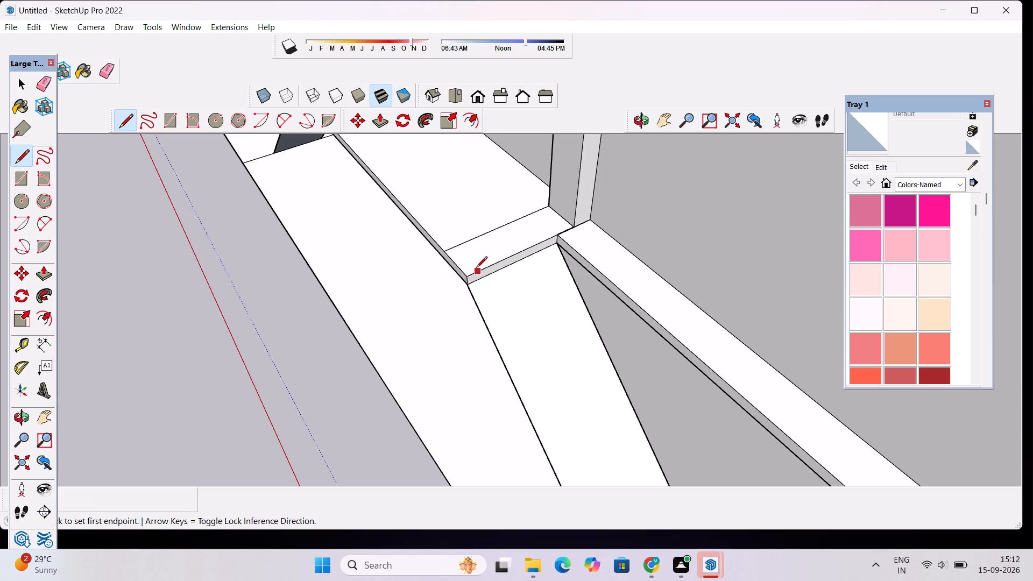
scroll(476, 268, "down", 1)
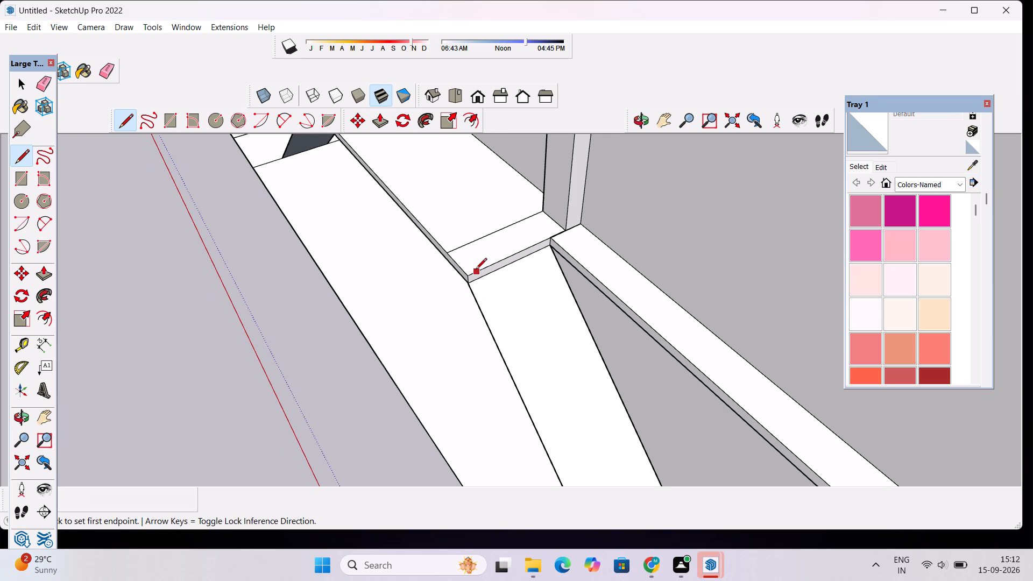
scroll(476, 270, "down", 2)
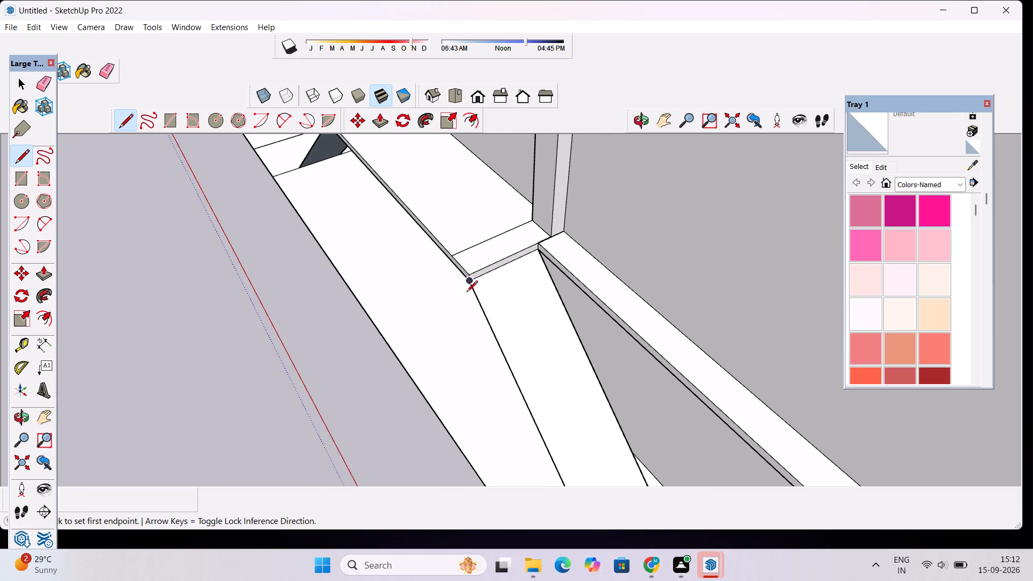
scroll(466, 293, "down", 6)
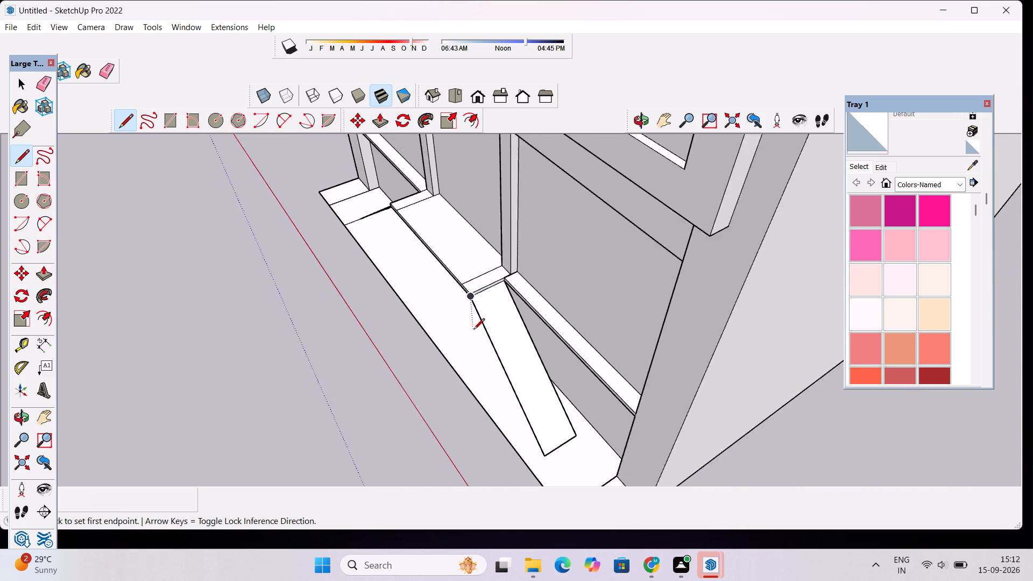
scroll(473, 330, "up", 8)
left_click(465, 225)
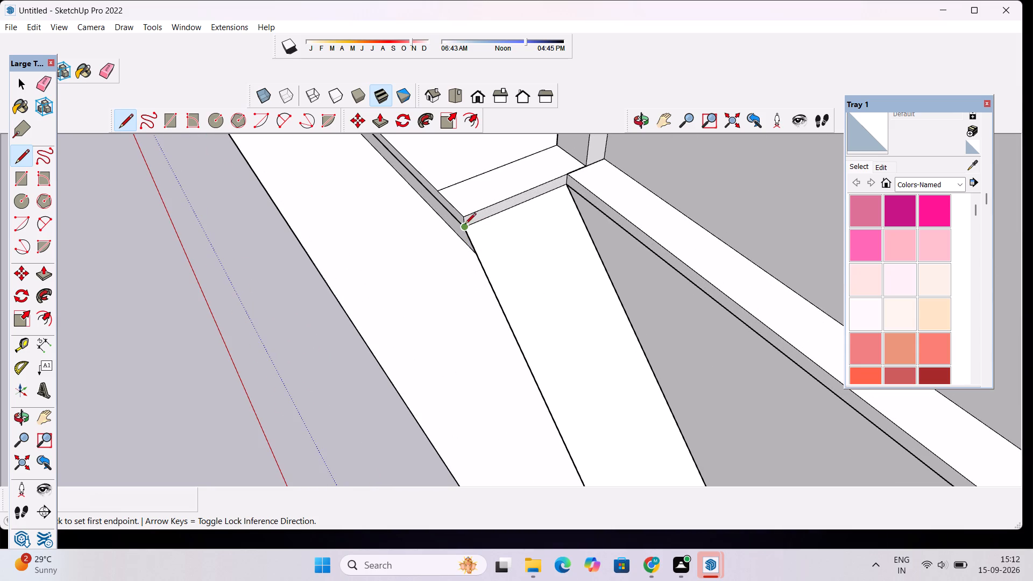
left_click(485, 278)
left_click(484, 275)
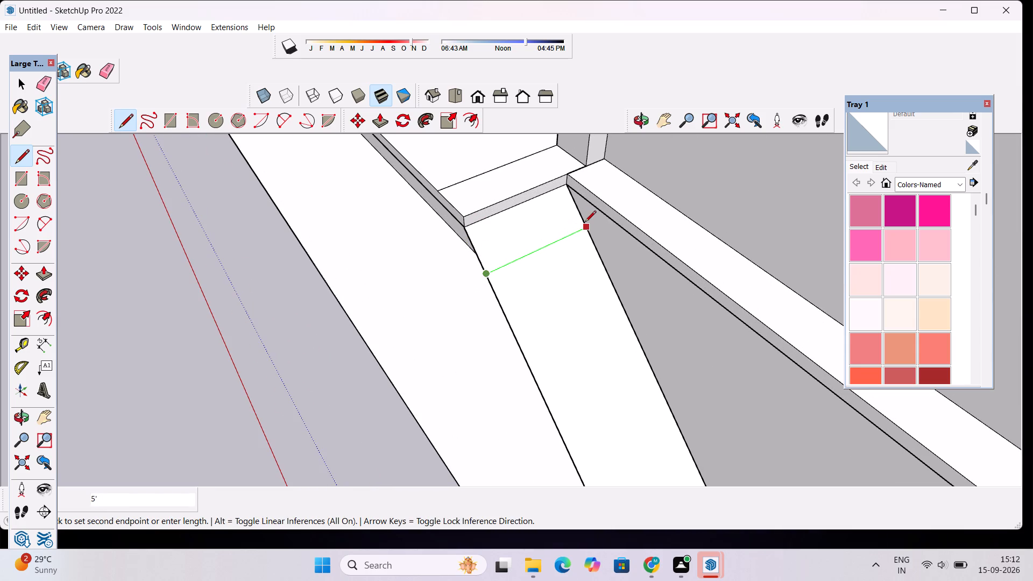
left_click(585, 228)
key("space")
scroll(509, 228, "down", 7)
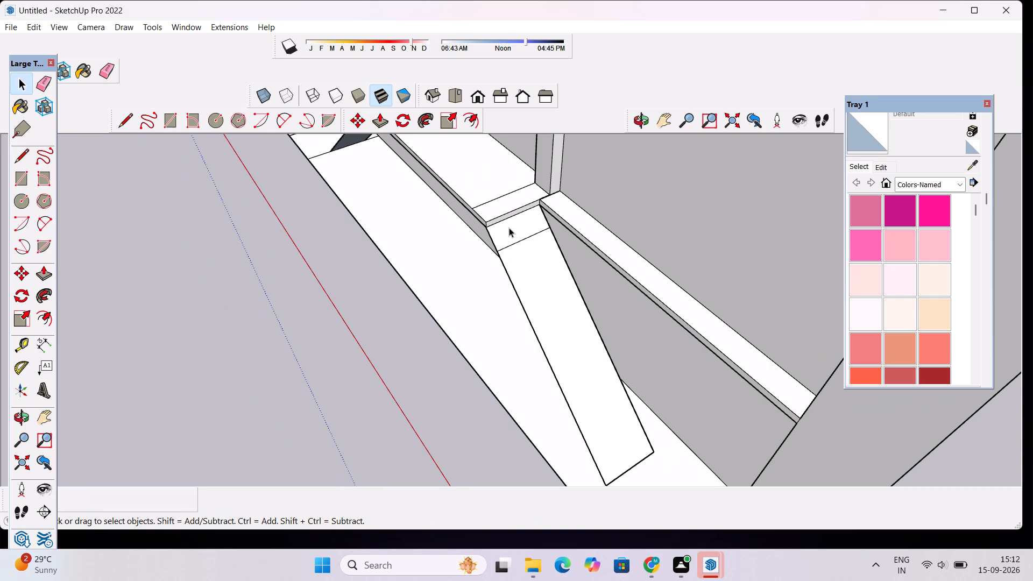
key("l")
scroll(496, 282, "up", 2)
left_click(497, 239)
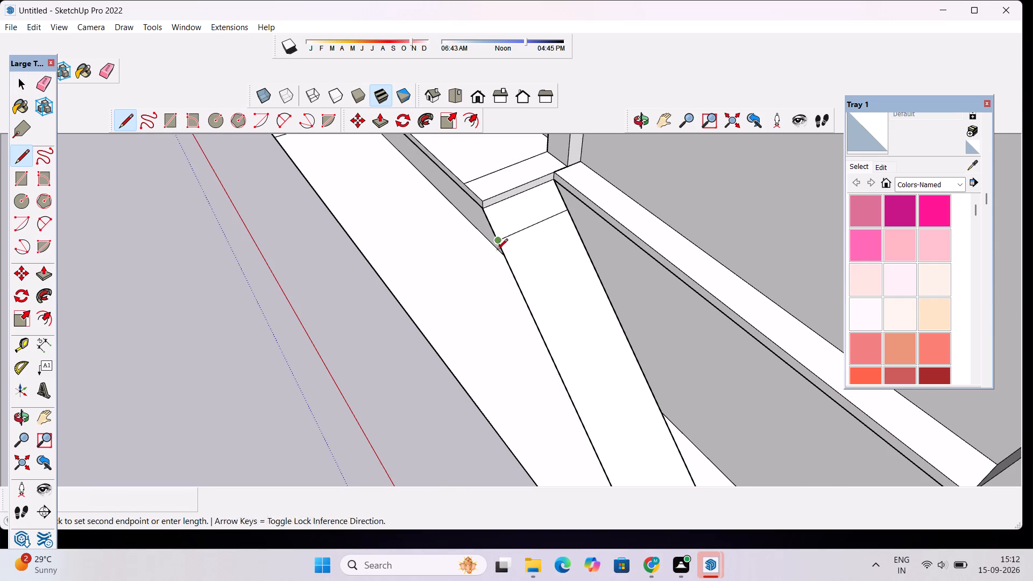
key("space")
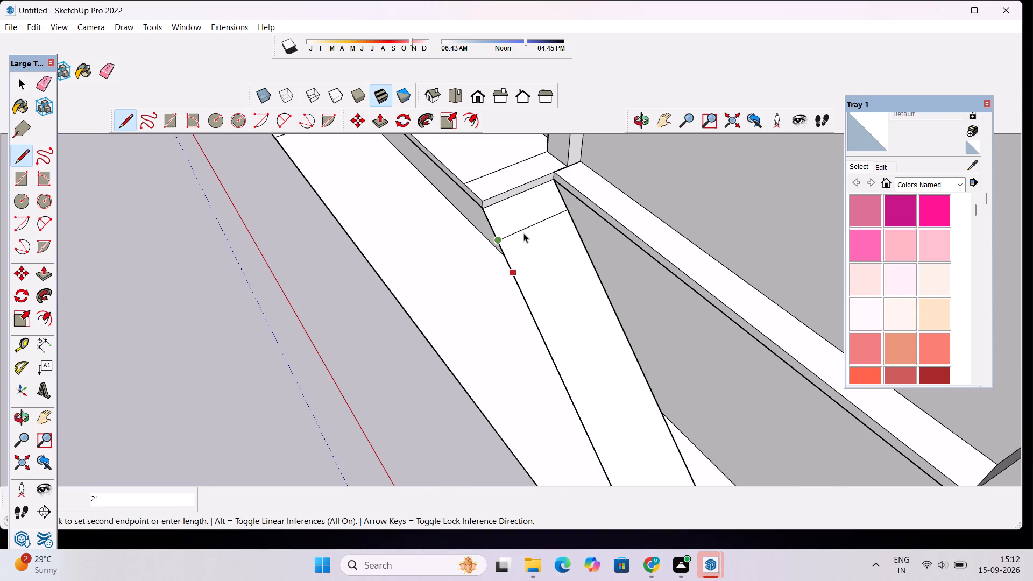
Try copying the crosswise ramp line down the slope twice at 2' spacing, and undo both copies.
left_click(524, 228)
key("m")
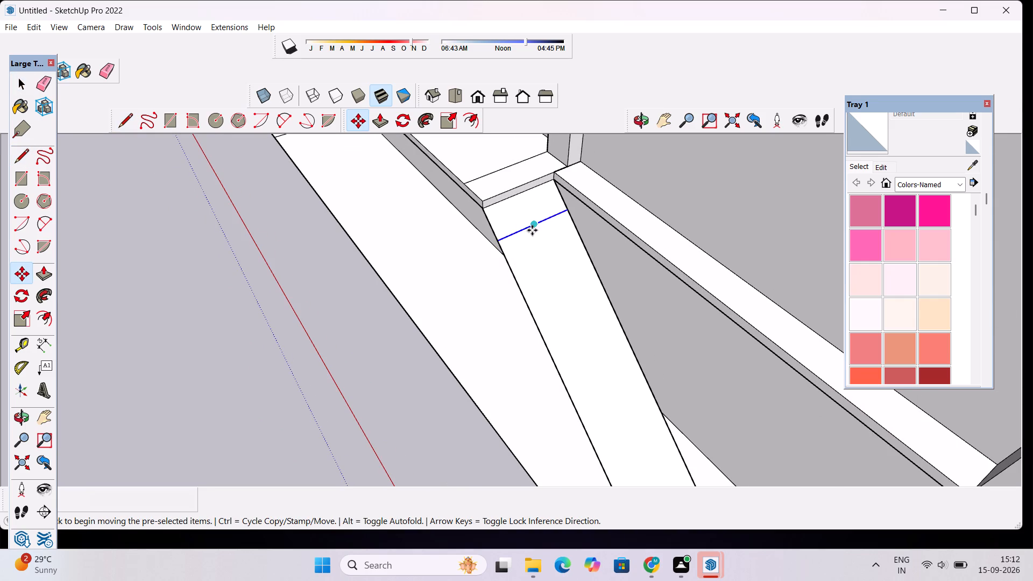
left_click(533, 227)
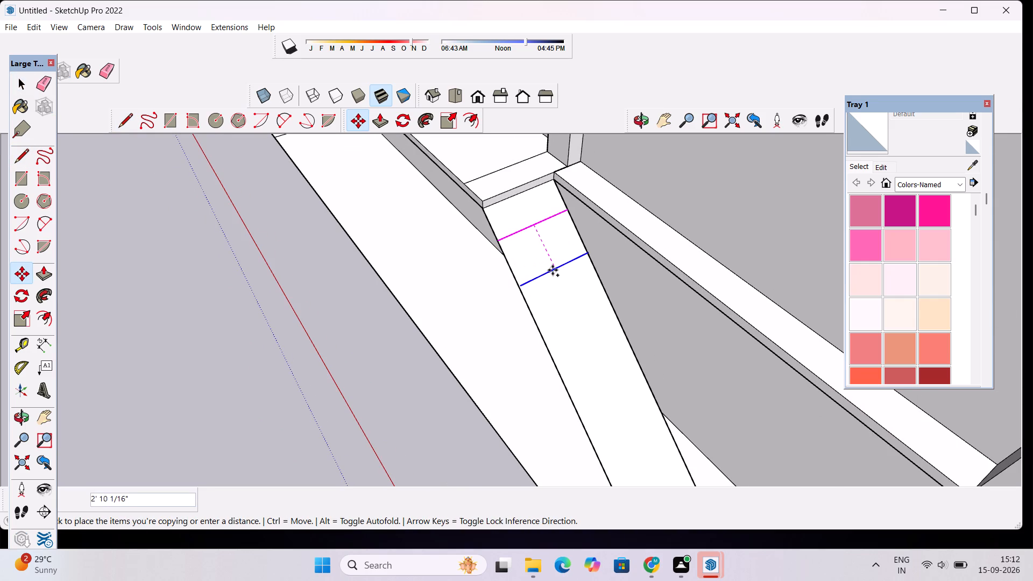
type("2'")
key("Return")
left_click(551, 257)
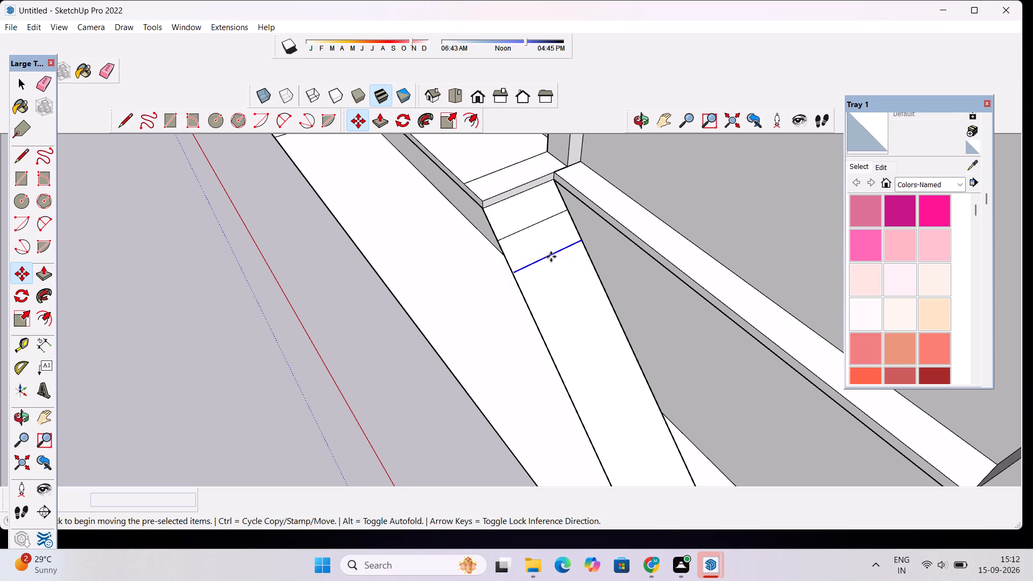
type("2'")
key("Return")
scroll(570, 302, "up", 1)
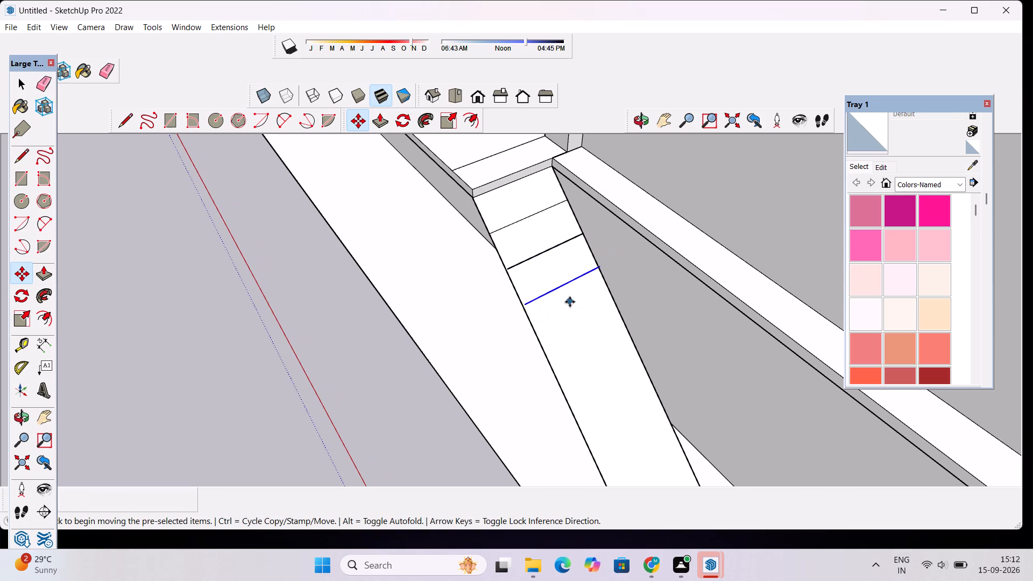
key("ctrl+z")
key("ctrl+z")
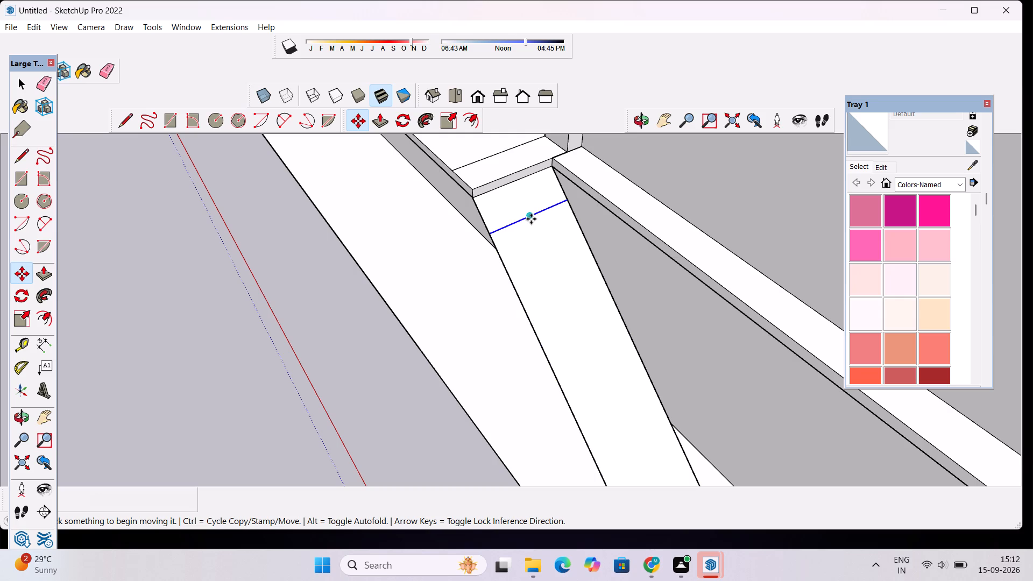
Copy the crosswise line 2' down the right ramp and multiply it into nine evenly spaced copies.
left_click(531, 219)
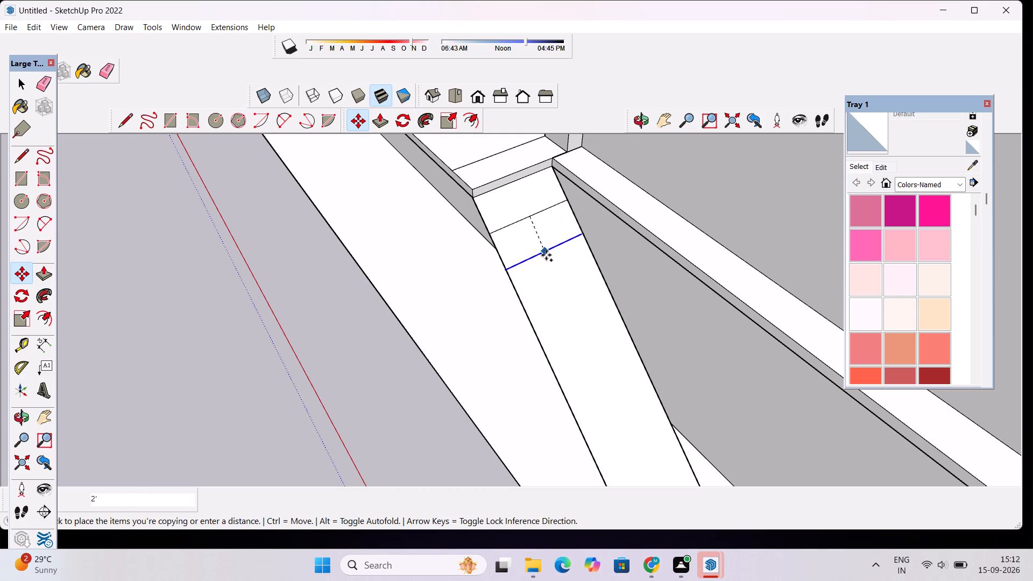
type("2'")
key("Return")
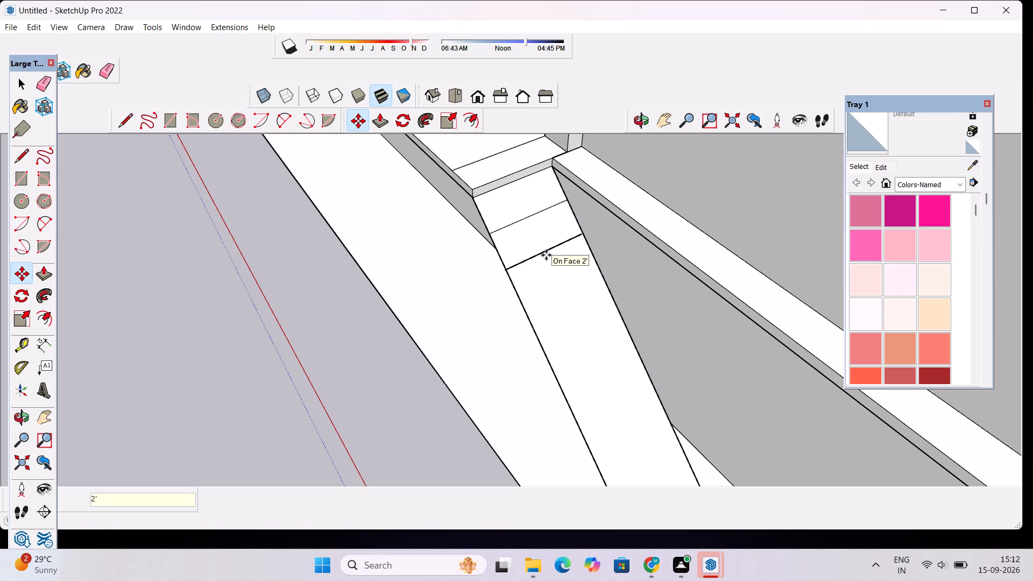
key("asterisk")
key("9")
key("Return")
scroll(548, 271, "down", 6)
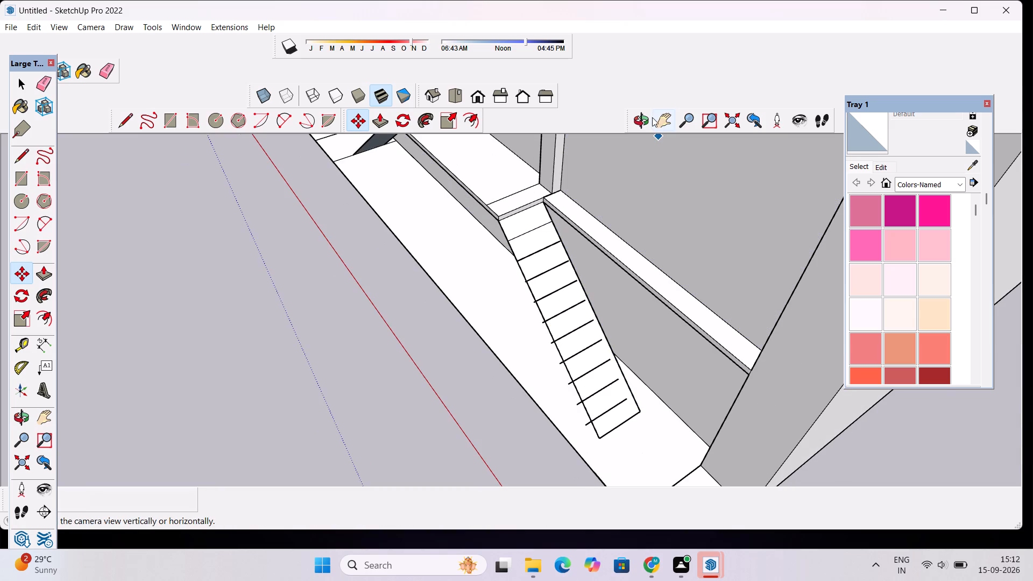
Move the cabinet-side endpoints of the four lowest crosswise lines onto the ramp's side edge.
left_click(638, 122)
left_click_drag(649, 287, 541, 330)
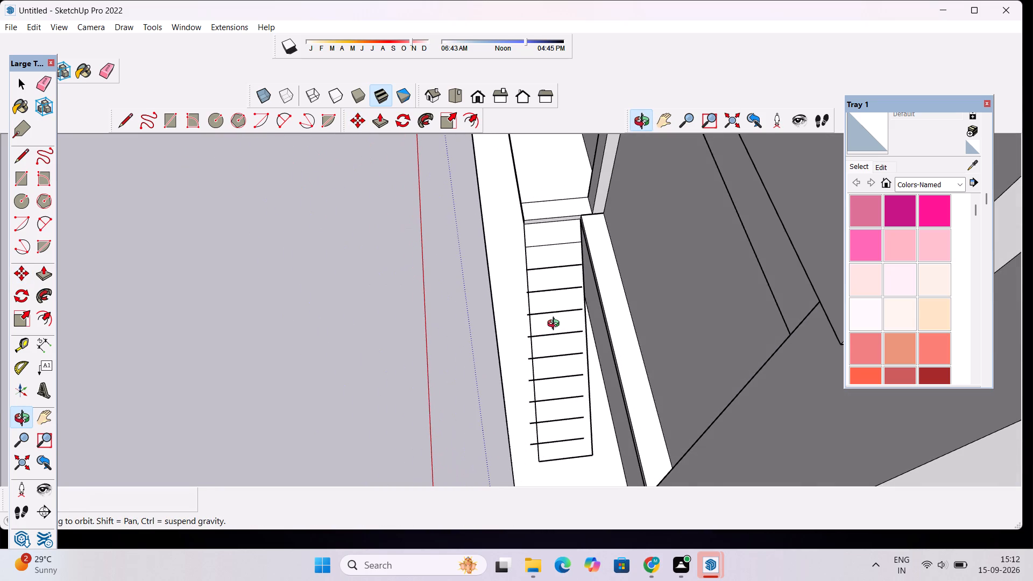
scroll(556, 325, "up", 1)
left_click_drag(569, 371, 556, 311, "shift")
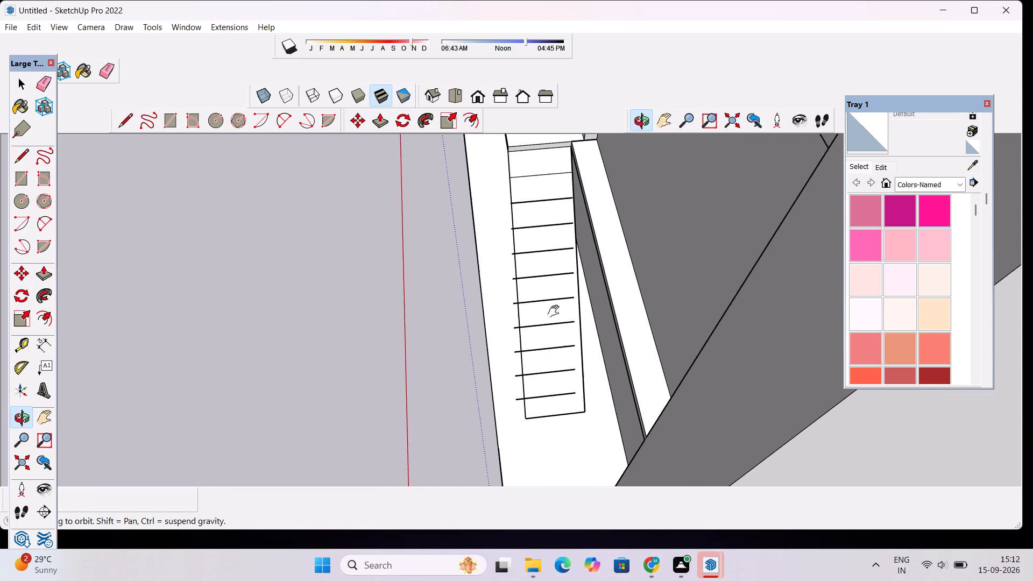
scroll(554, 381, "up", 6, "shift")
key("m")
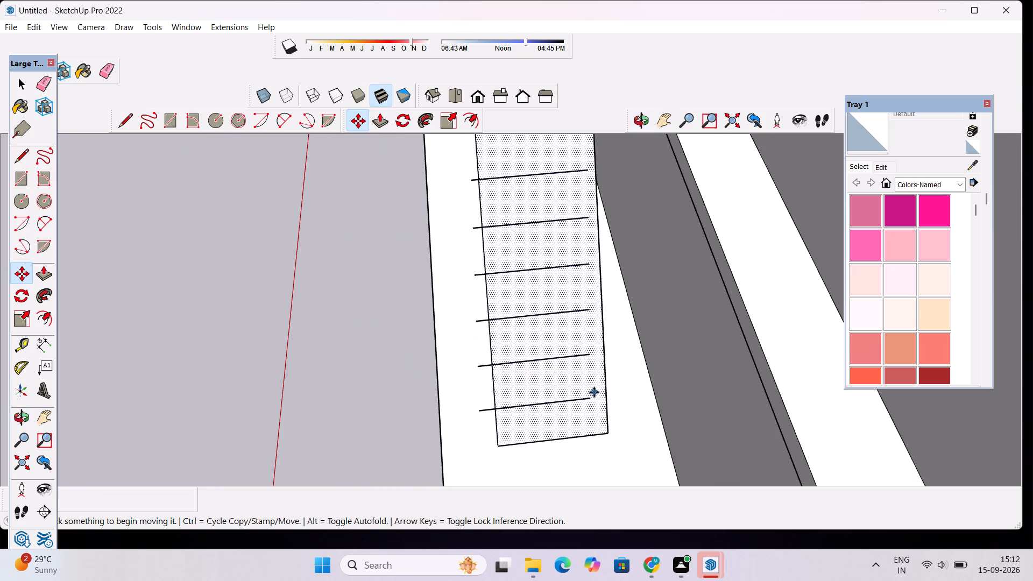
left_click(590, 401)
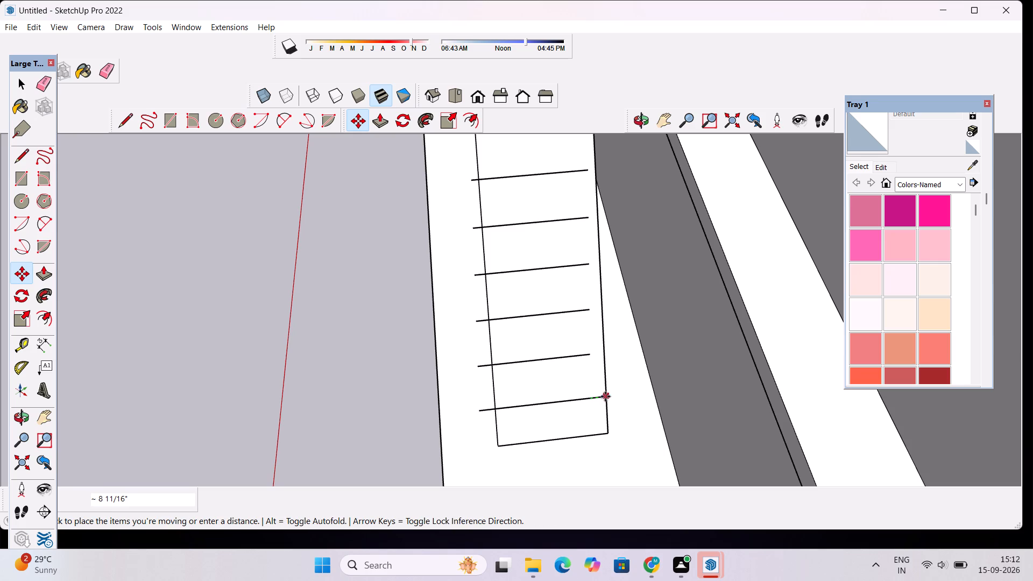
left_click(608, 396)
left_click(590, 354)
left_click(600, 353)
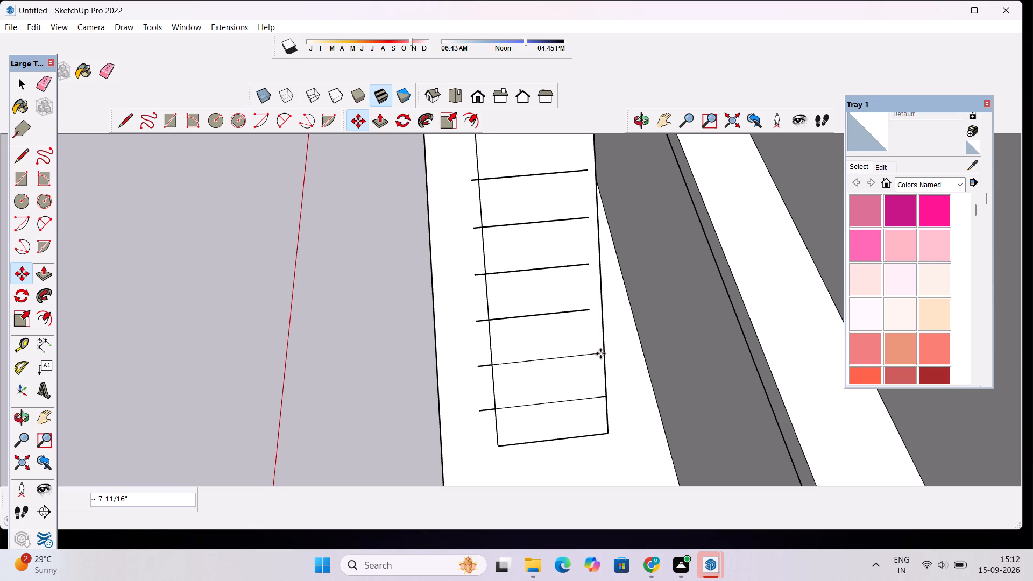
left_click(587, 310)
left_click(603, 308)
left_click(585, 266)
left_click(598, 264)
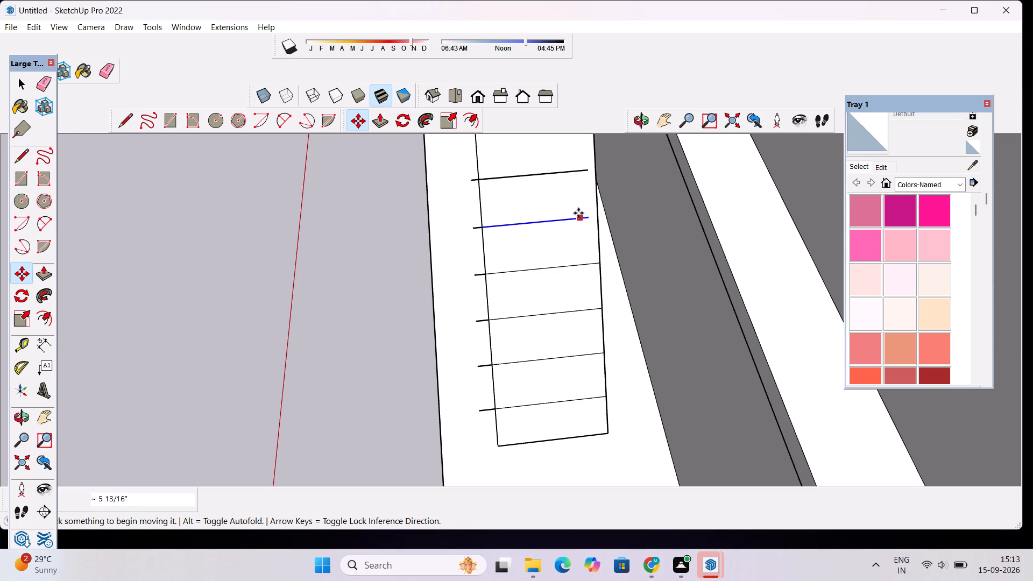
Move the cabinet-side endpoints of the next three crosswise lines up the ramp onto its side edge.
scroll(590, 252, "down", 10)
scroll(555, 179, "up", 4)
scroll(577, 249, "up", 2)
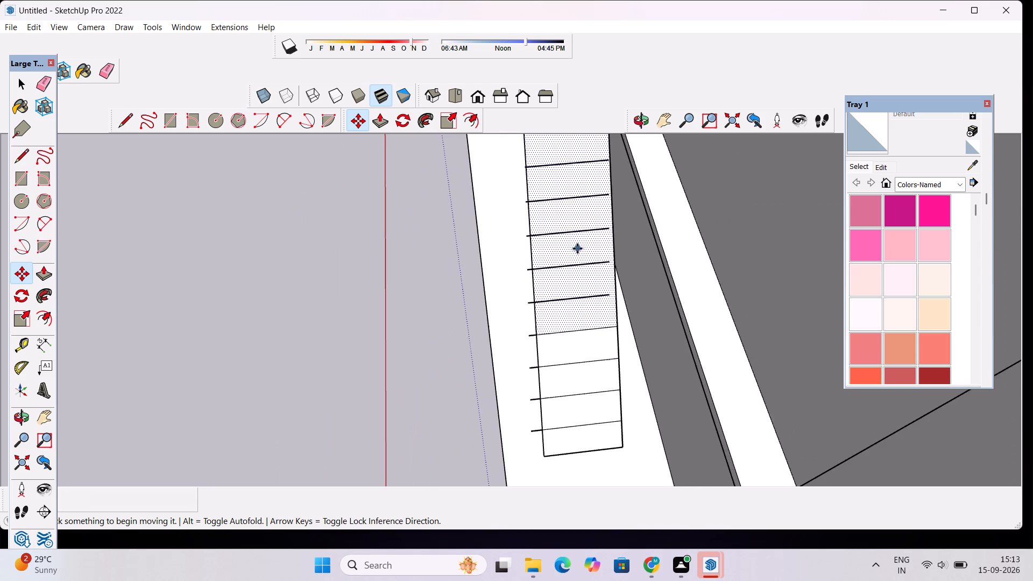
scroll(623, 315, "up", 10)
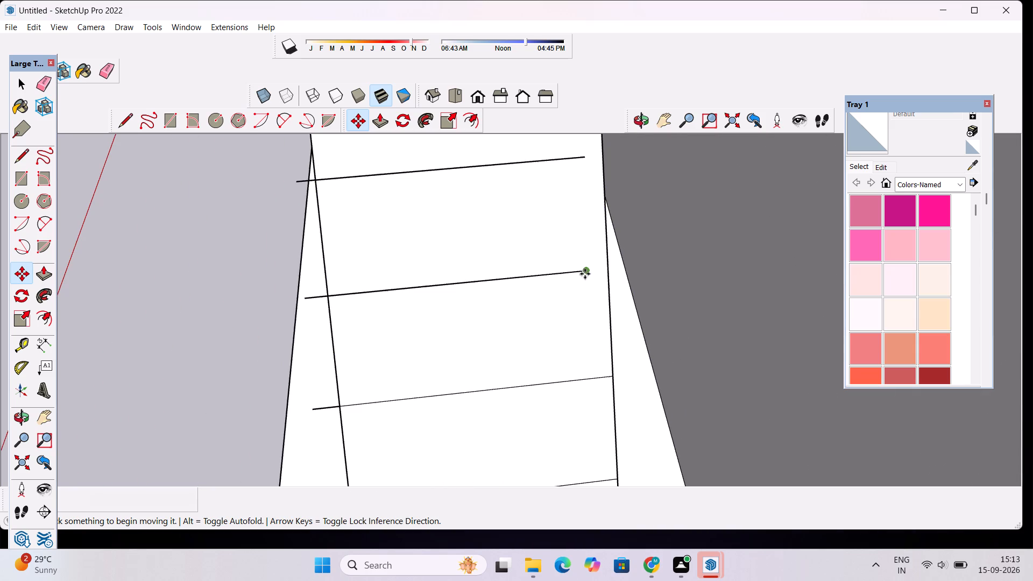
left_click(585, 271)
left_click(607, 268)
scroll(604, 249, "down", 2)
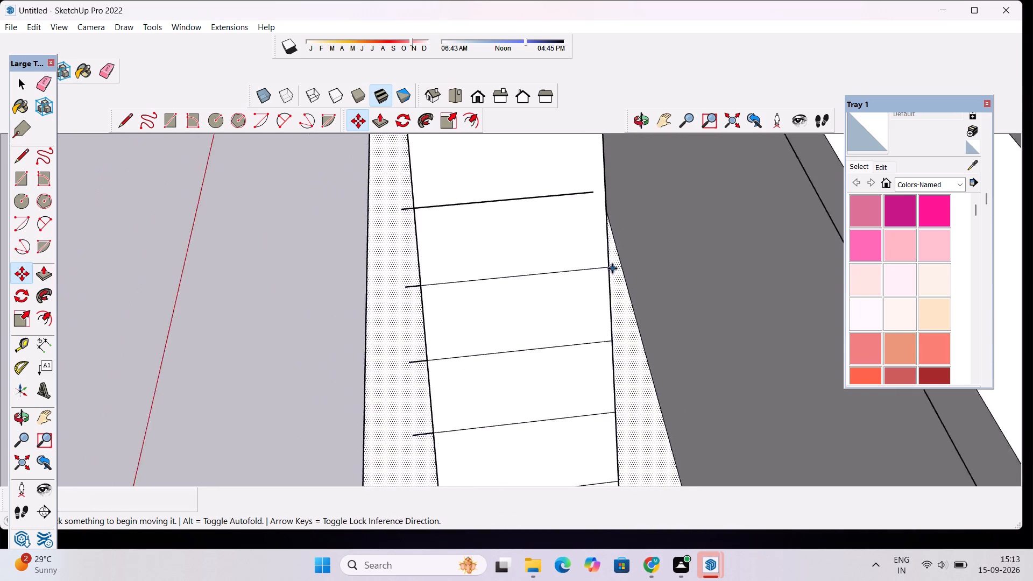
scroll(612, 268, "down", 3)
scroll(632, 266, "up", 2)
scroll(605, 224, "down", 5)
scroll(609, 153, "up", 3)
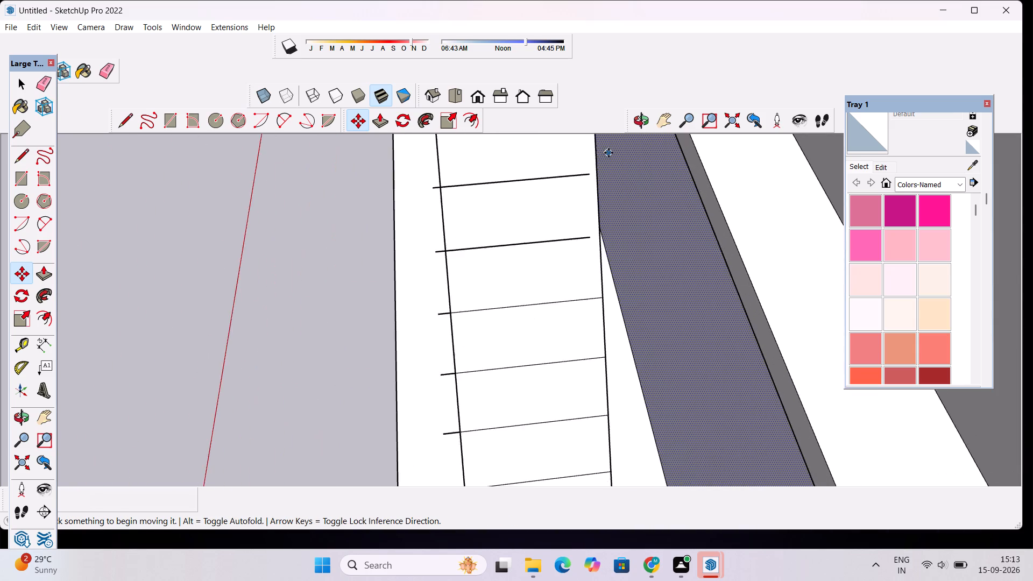
scroll(586, 201, "up", 6)
left_click(596, 265)
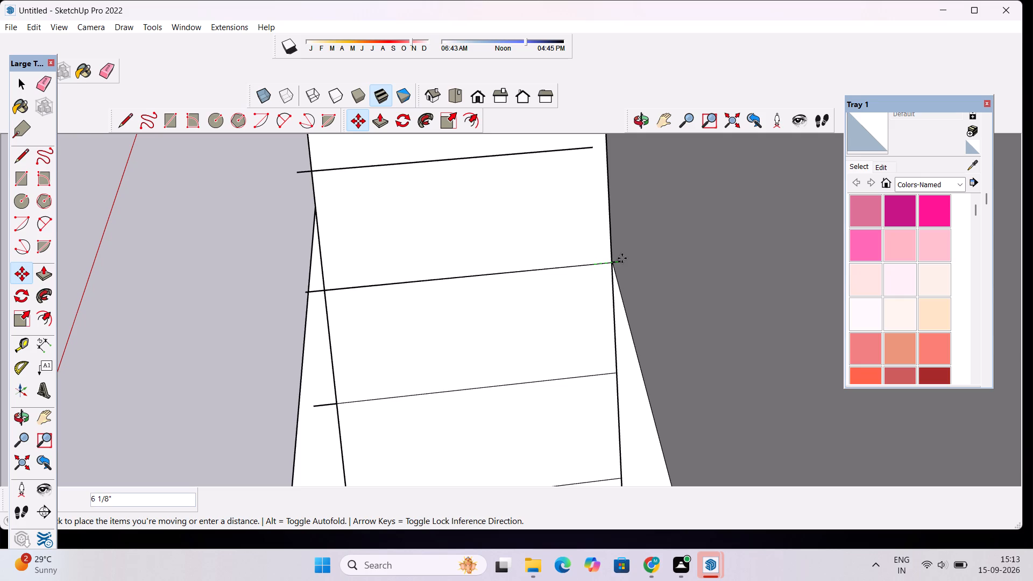
left_click(614, 263)
scroll(609, 253, "down", 3)
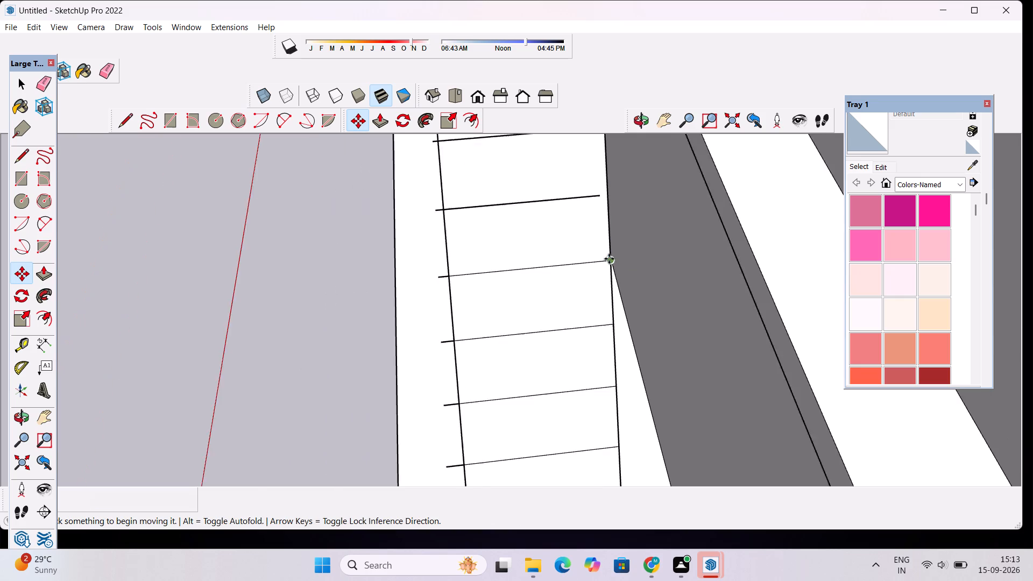
scroll(609, 259, "down", 5)
scroll(595, 186, "up", 7)
left_click(608, 224)
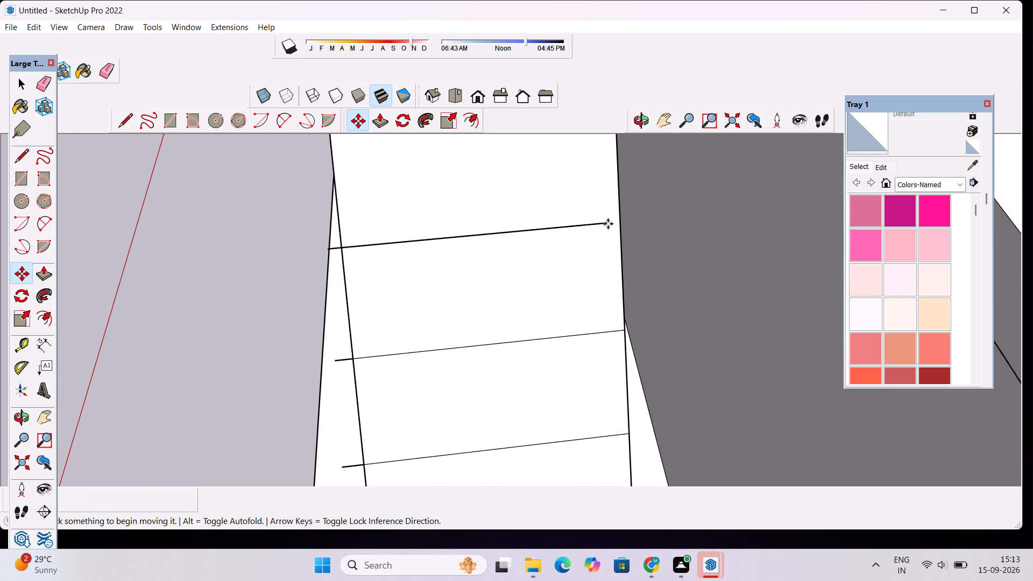
left_click(621, 224)
scroll(619, 246, "down", 3)
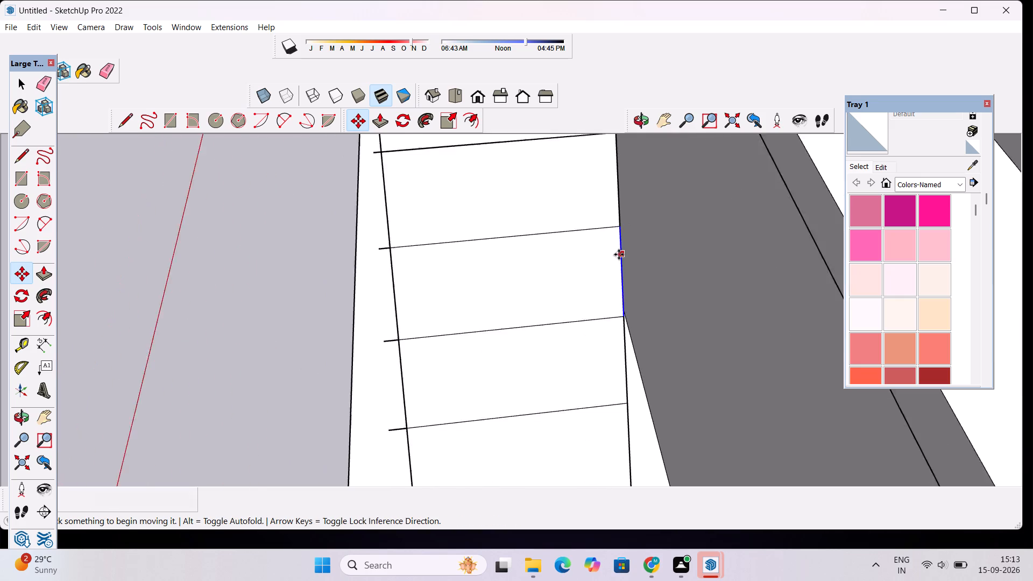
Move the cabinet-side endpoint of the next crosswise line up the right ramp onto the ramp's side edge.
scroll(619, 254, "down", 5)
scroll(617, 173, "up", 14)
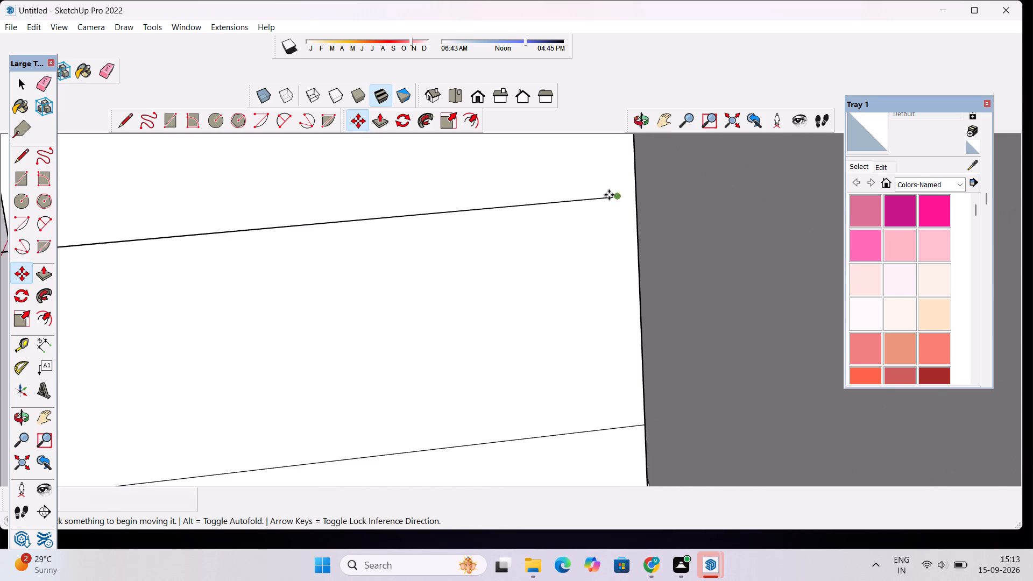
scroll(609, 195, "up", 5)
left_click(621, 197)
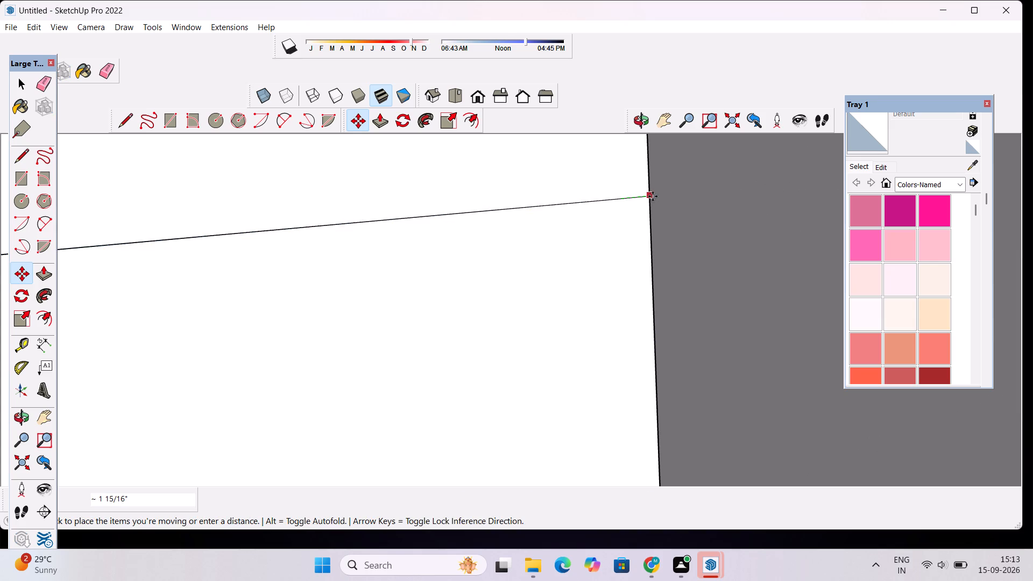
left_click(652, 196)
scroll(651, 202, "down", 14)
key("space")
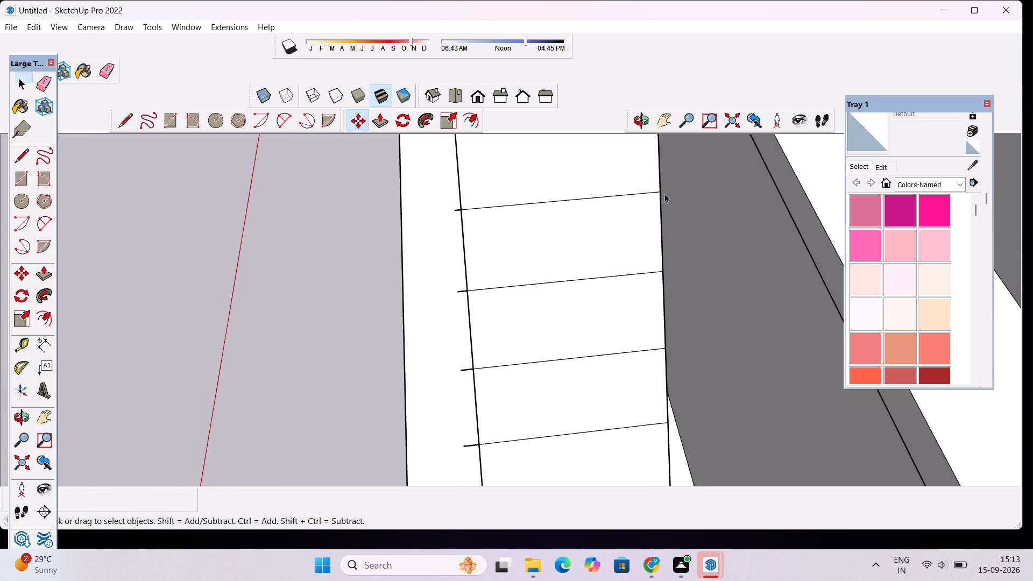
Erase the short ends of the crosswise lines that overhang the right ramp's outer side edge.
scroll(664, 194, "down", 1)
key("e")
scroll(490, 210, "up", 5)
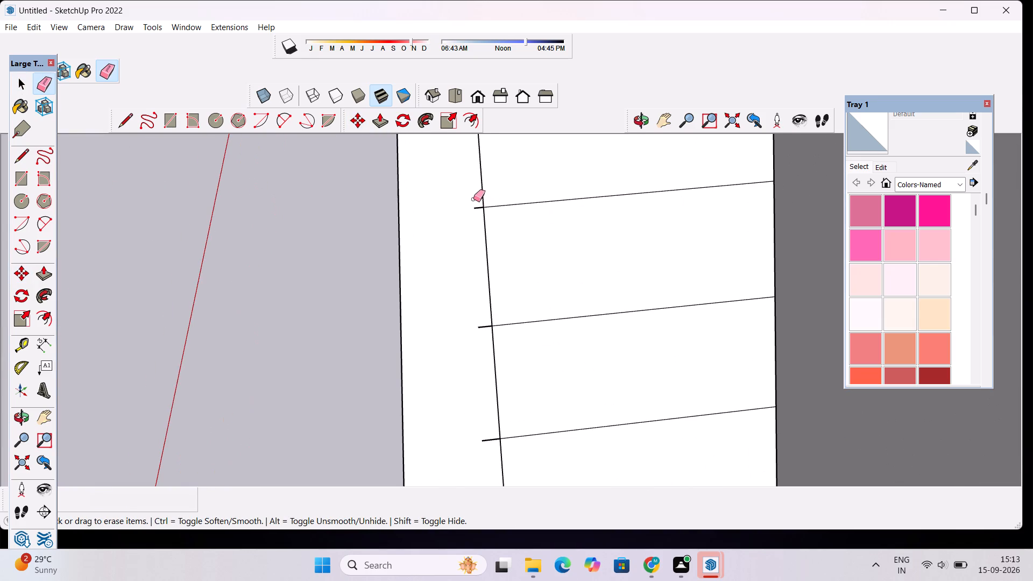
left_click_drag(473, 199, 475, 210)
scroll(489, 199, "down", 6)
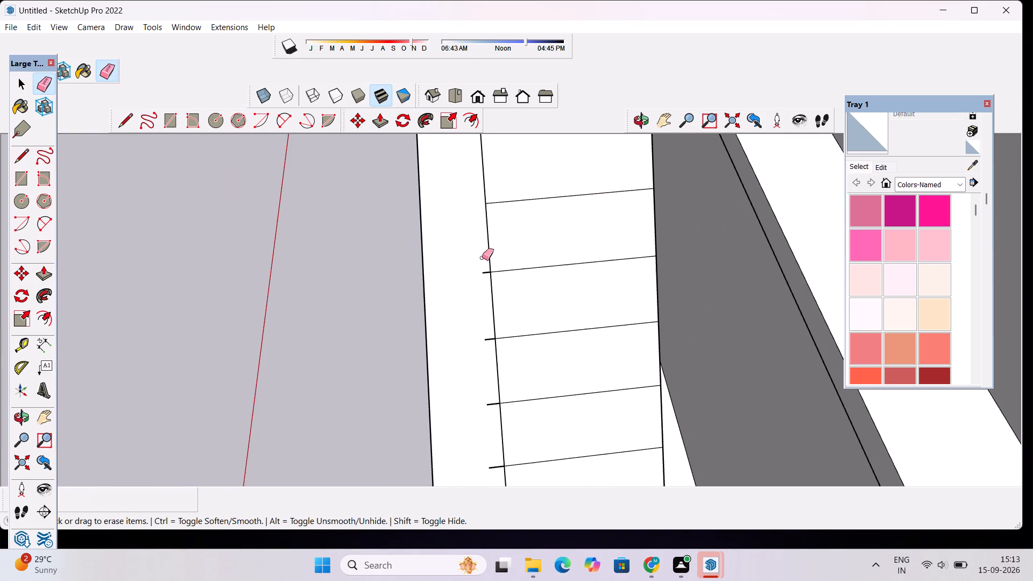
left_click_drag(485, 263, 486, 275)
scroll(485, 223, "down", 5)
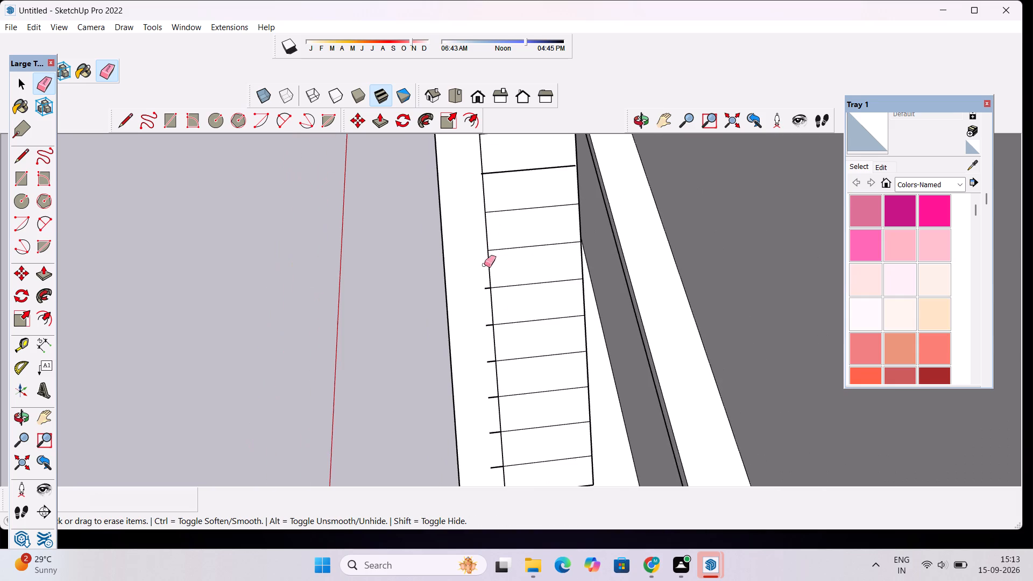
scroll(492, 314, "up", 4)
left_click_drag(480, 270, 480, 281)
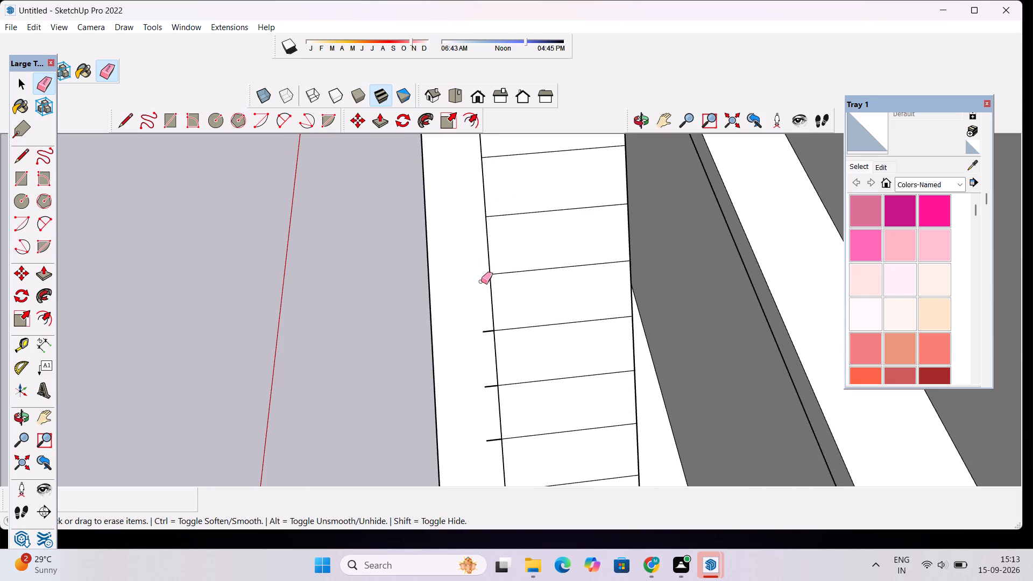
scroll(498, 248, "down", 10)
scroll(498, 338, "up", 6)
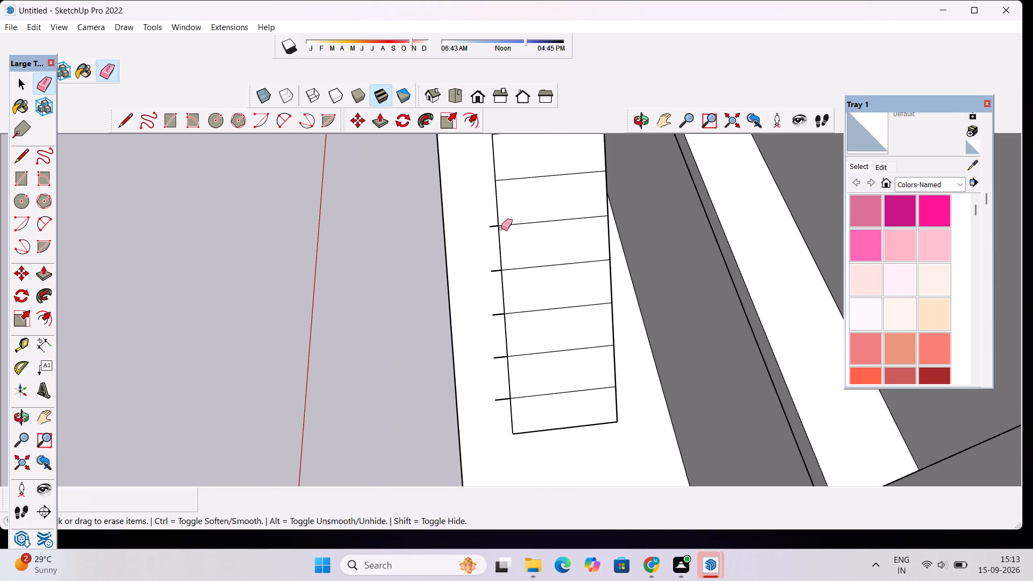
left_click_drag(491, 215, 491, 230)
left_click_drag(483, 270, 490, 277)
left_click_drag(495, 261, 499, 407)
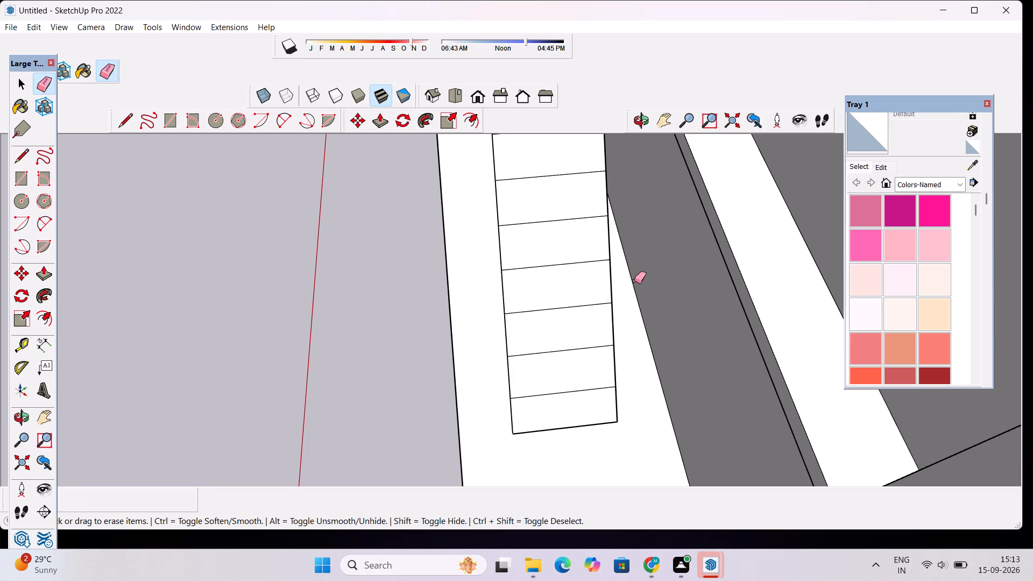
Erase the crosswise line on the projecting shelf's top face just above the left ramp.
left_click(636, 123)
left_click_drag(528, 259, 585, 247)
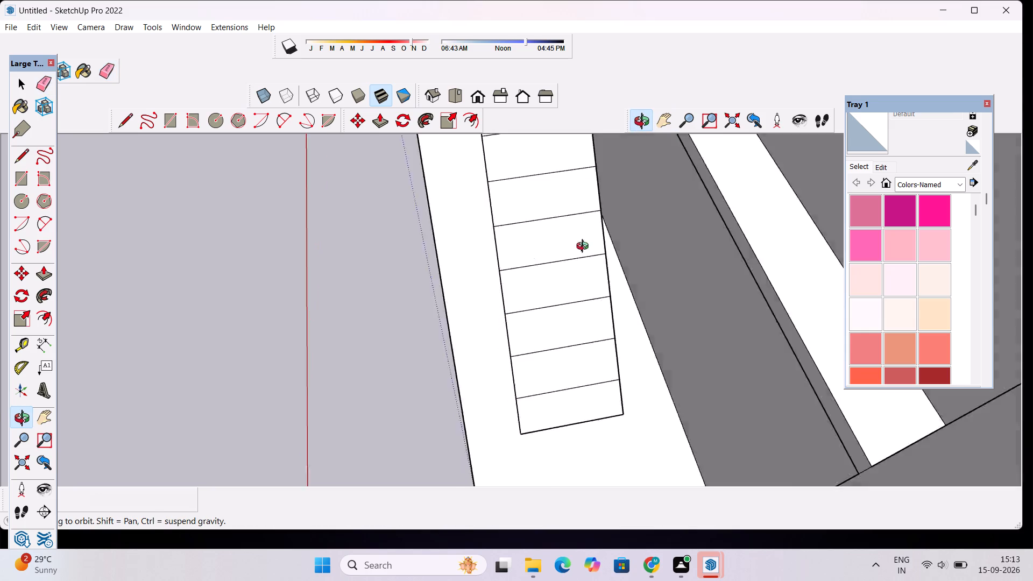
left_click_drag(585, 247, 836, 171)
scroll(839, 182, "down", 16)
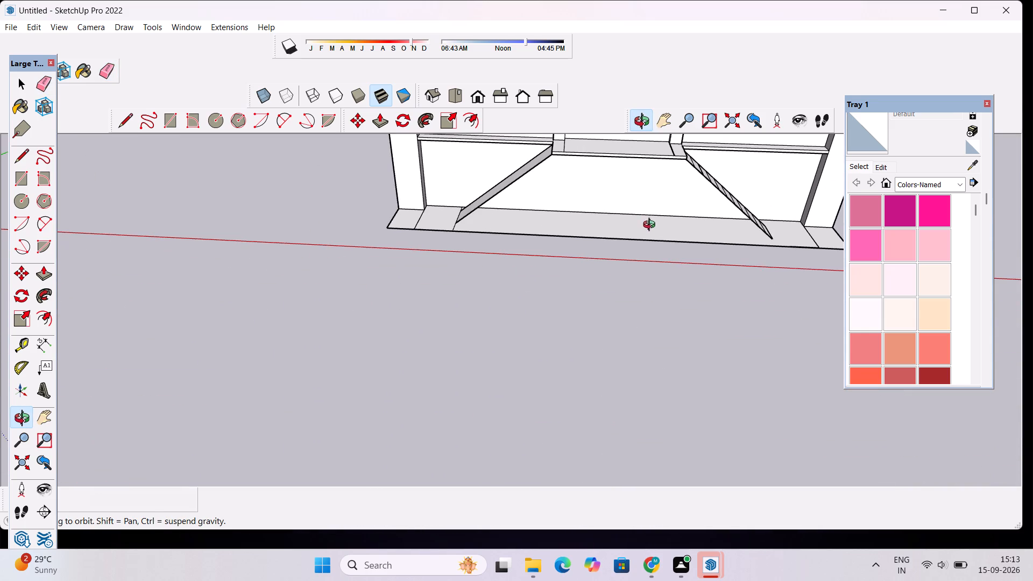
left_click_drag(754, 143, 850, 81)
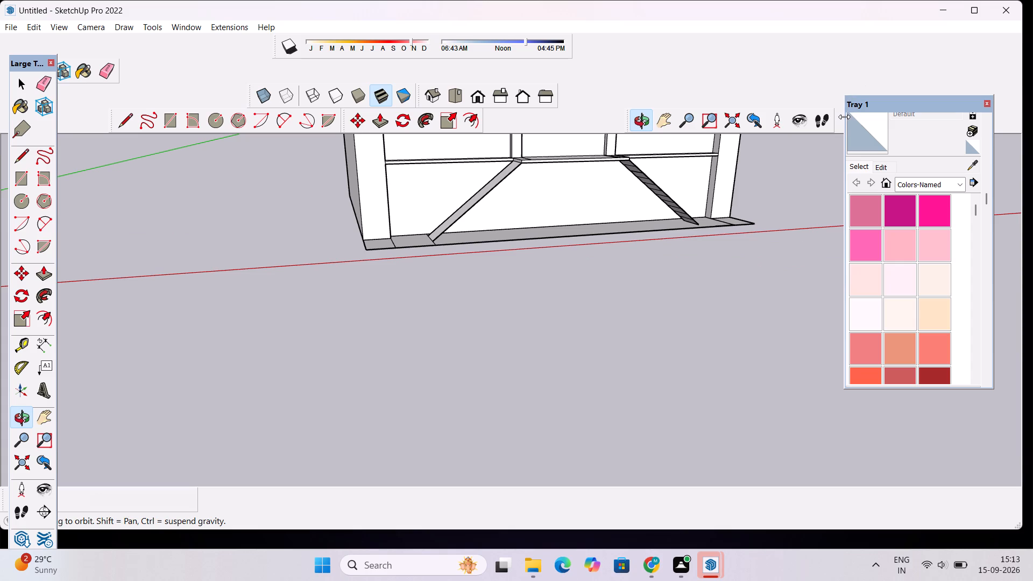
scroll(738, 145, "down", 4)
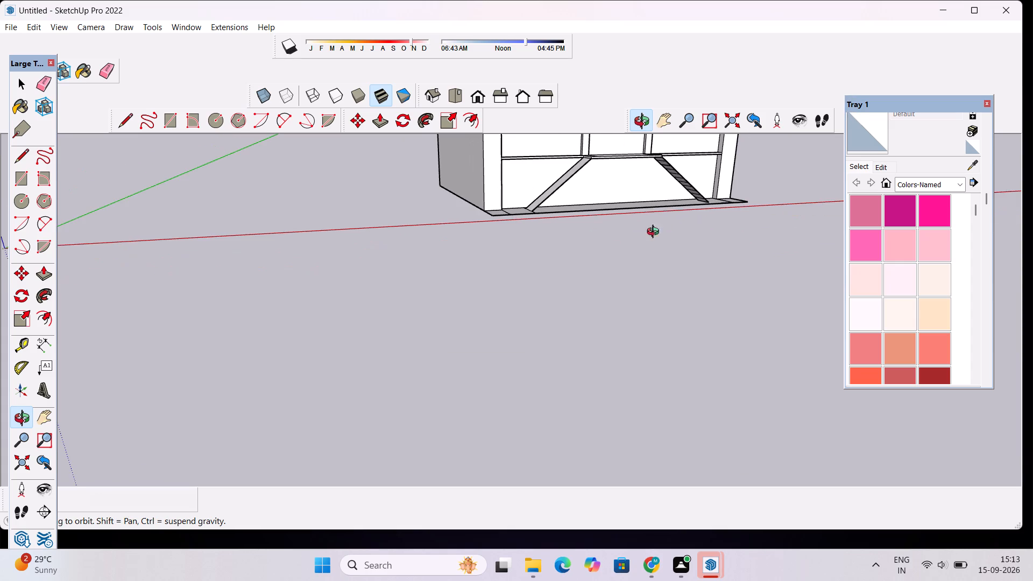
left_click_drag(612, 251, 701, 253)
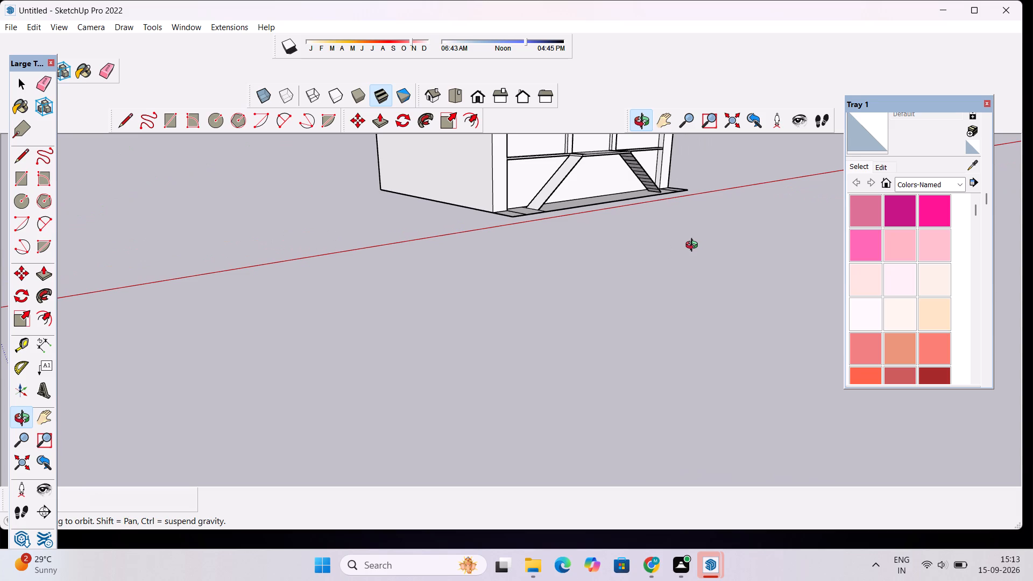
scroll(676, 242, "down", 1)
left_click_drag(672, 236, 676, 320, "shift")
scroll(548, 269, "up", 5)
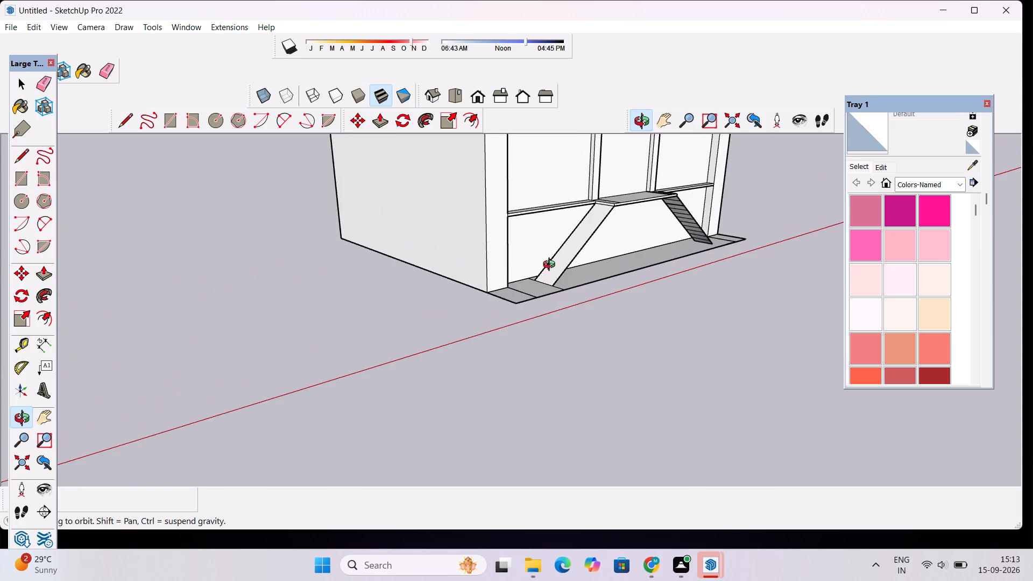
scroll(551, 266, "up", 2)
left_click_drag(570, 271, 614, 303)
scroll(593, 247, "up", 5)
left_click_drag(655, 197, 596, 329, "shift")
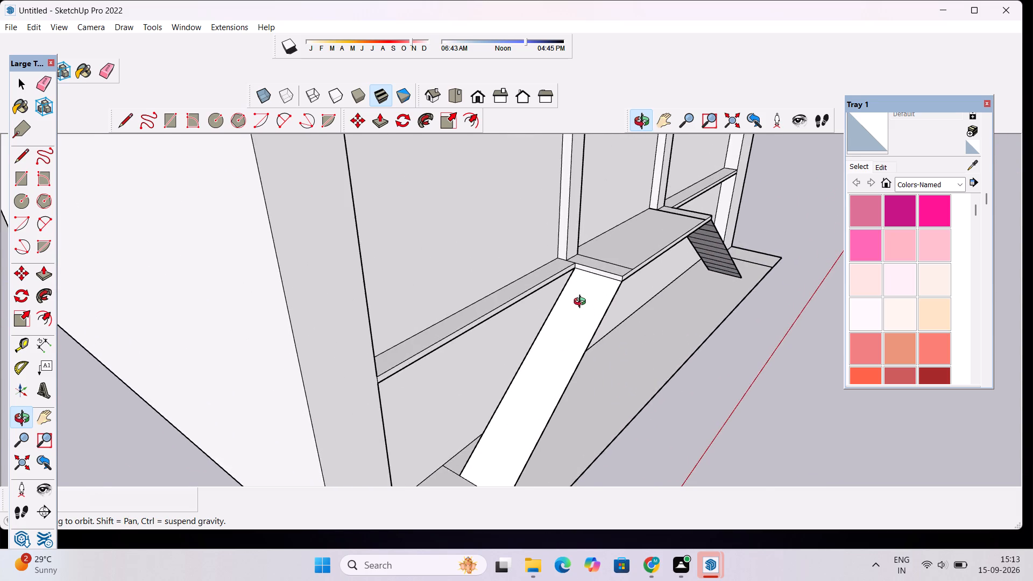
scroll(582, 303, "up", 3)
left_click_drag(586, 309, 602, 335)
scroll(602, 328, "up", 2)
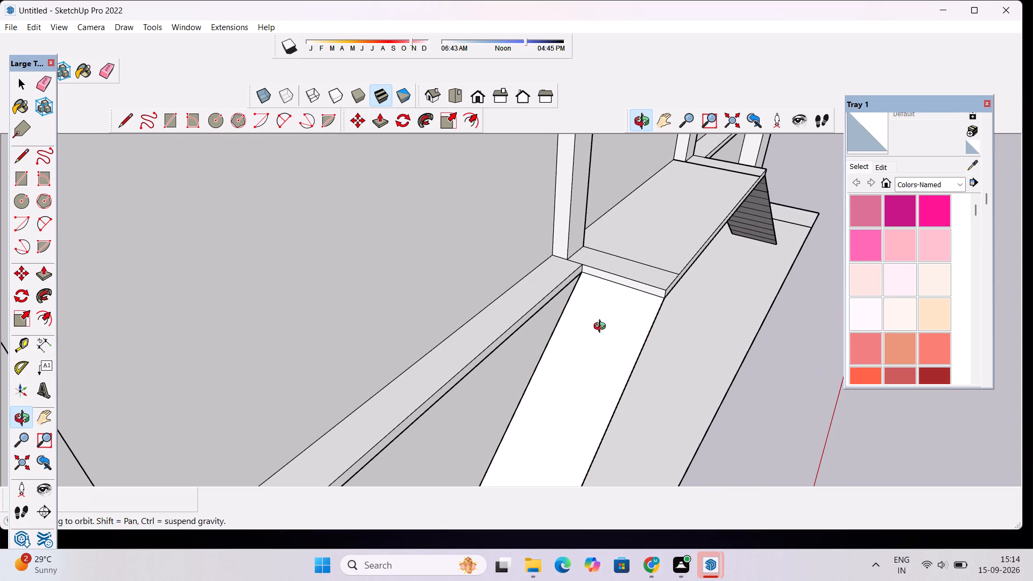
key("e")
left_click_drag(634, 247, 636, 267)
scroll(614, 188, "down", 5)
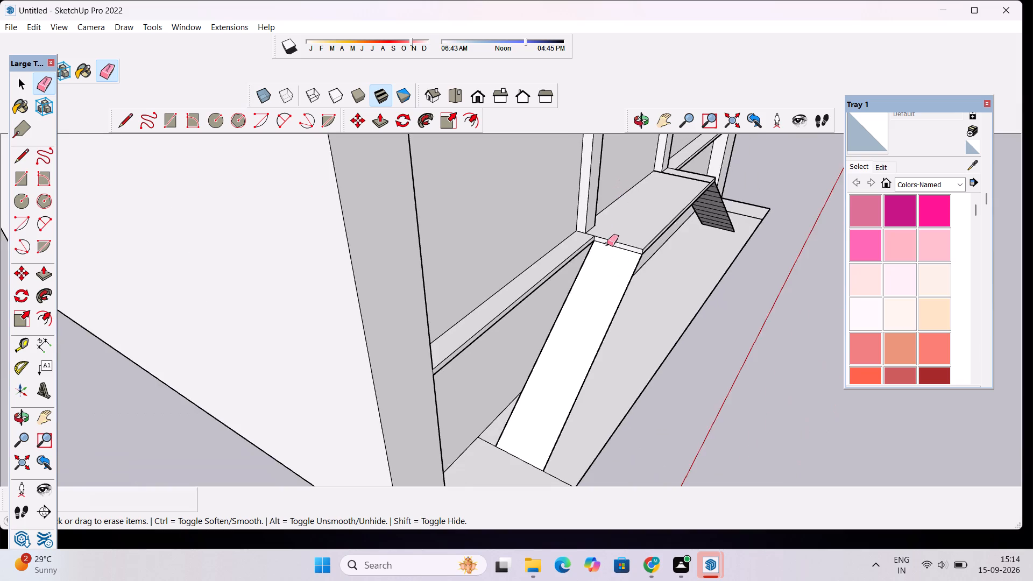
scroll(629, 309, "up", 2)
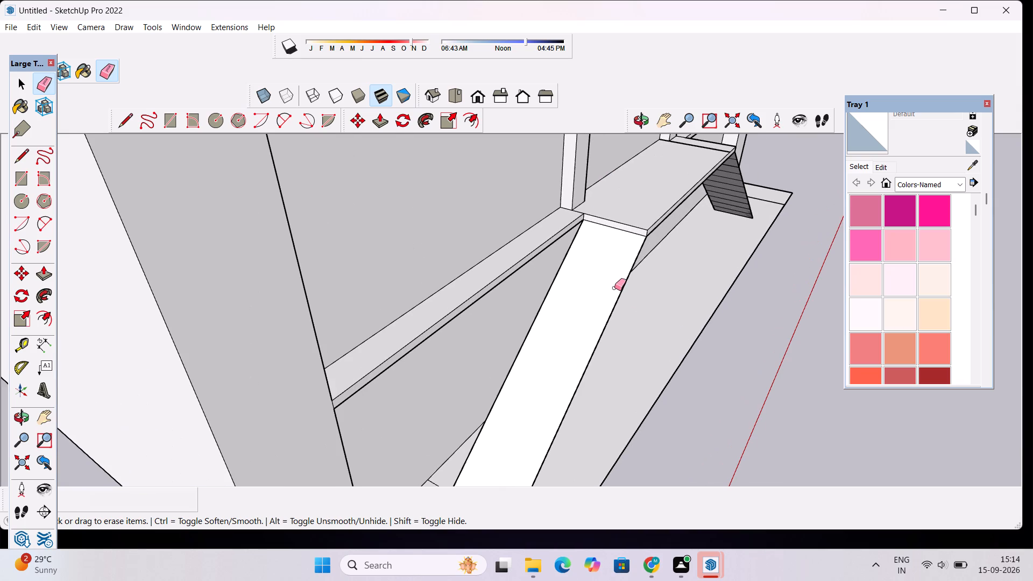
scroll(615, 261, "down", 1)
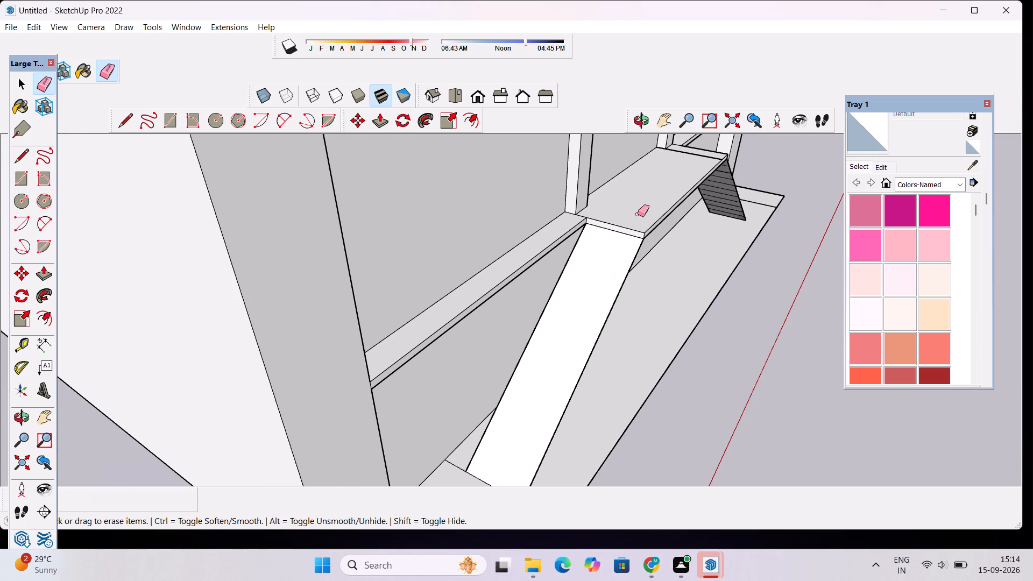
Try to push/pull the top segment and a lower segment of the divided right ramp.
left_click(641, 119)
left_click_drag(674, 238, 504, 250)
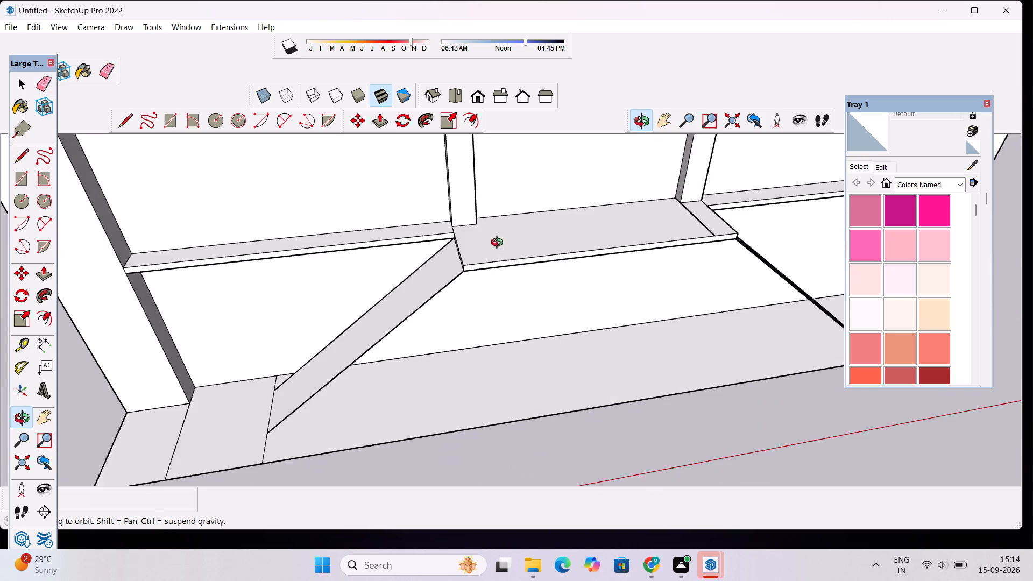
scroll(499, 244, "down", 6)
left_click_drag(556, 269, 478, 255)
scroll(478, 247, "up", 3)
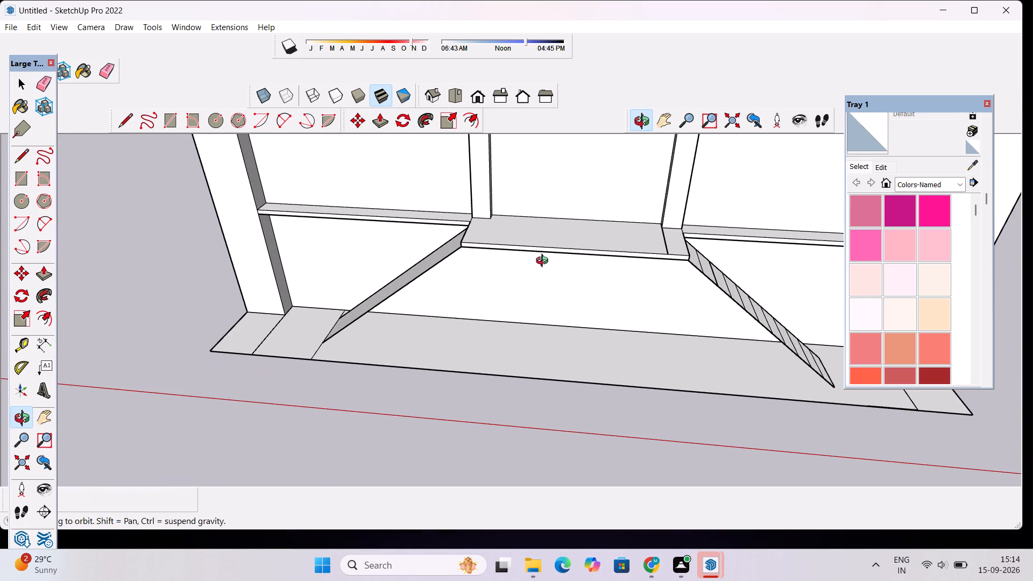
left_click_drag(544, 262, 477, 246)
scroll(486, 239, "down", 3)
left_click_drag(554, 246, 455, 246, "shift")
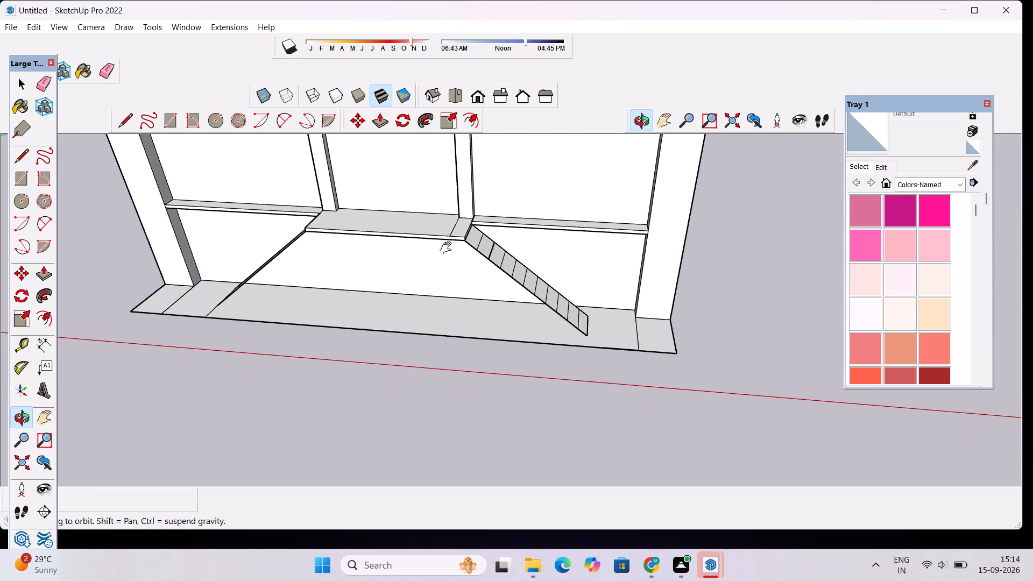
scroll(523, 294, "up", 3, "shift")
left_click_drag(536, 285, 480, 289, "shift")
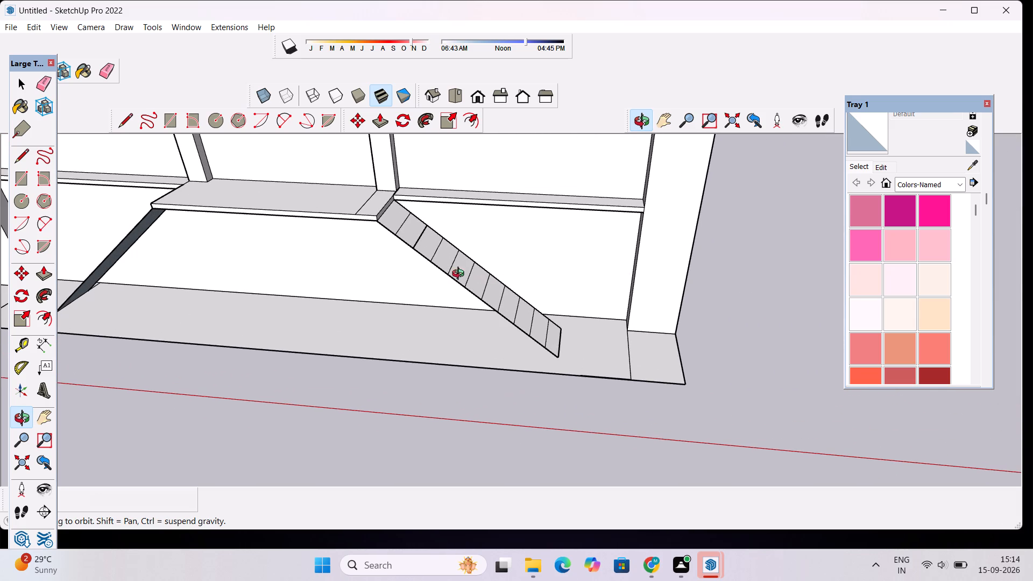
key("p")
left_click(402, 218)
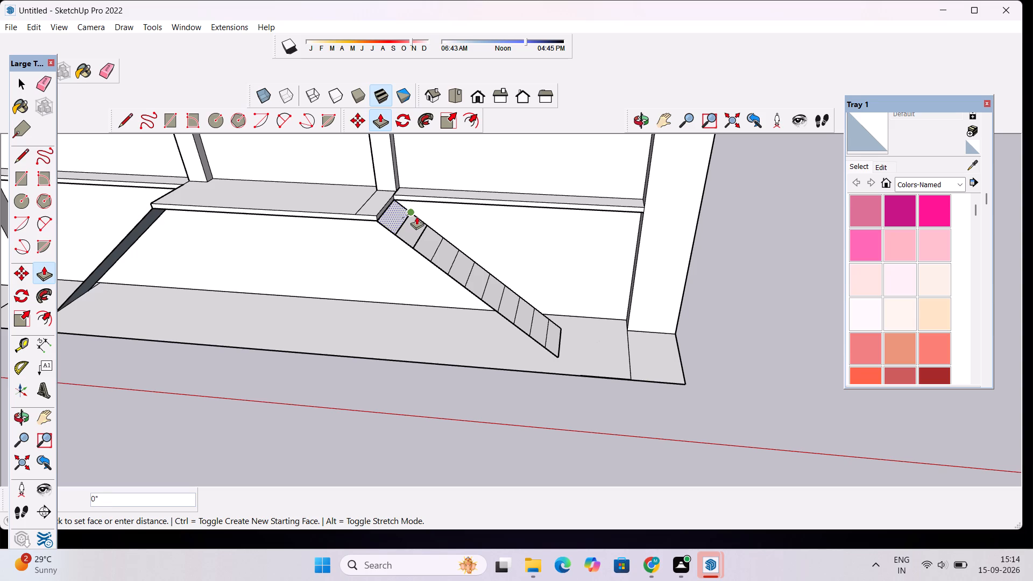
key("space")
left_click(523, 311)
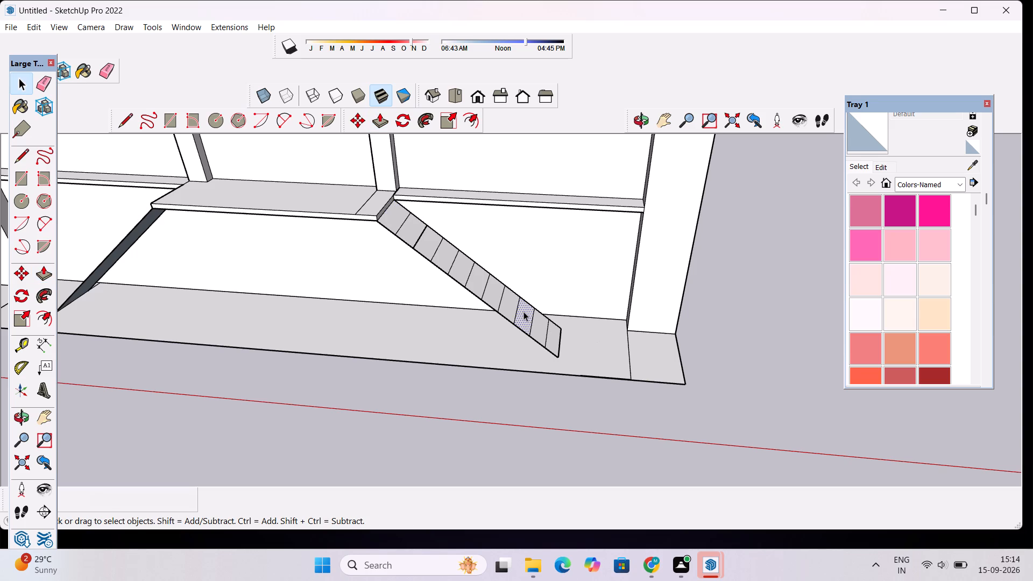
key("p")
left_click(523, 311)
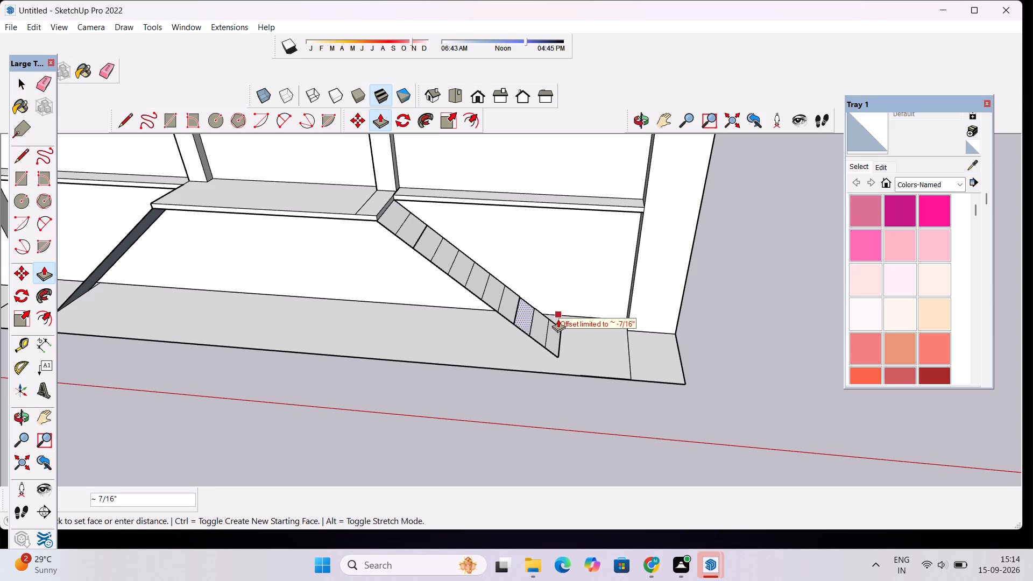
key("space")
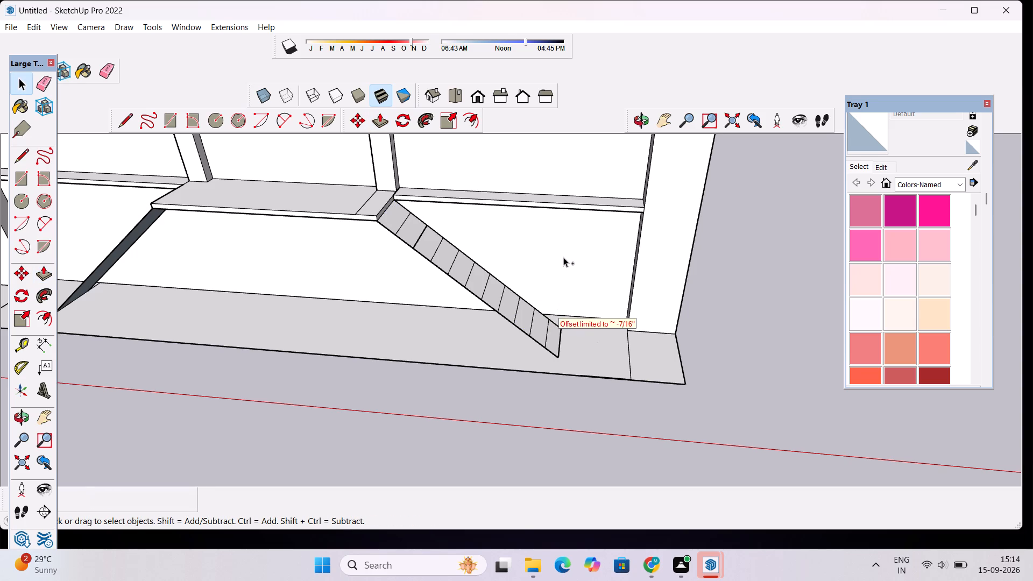
Undo the shelf line erasure and all the crosswise line divisions on the right ramp.
key("ctrl+z")
key("ctrl+z")
key("ctrl+z")
key("ctrl+z")
key("ctrl+z")
key("ctrl+z")
key("ctrl+z")
key("ctrl+z")
key("ctrl+z")
key("ctrl+z")
key("ctrl+z")
key("ctrl+z")
key("ctrl+z")
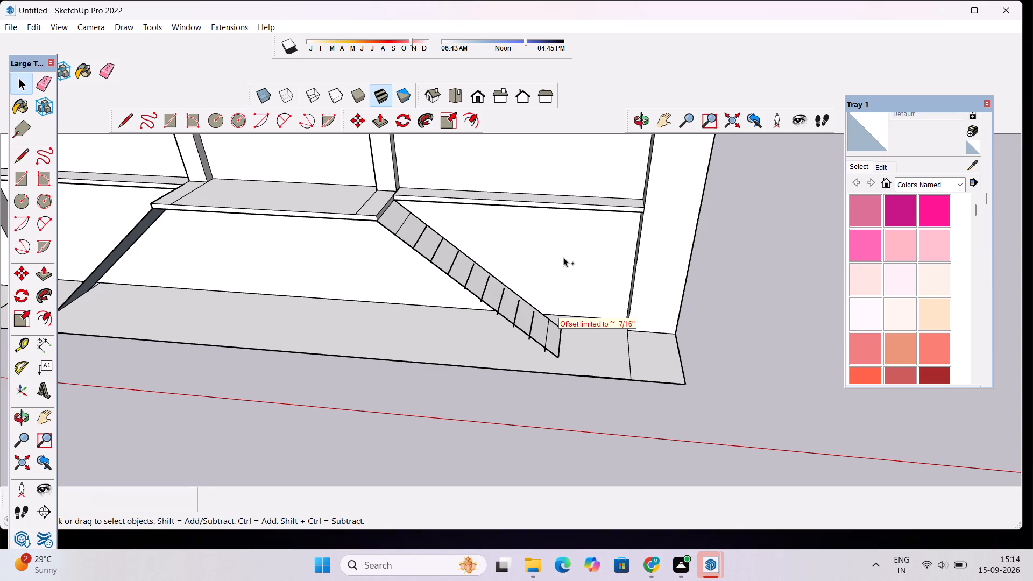
key("ctrl+z")
key("ctrl+z")
key("ctrl+z")
key("ctrl+z")
key("ctrl+z")
key("ctrl+z")
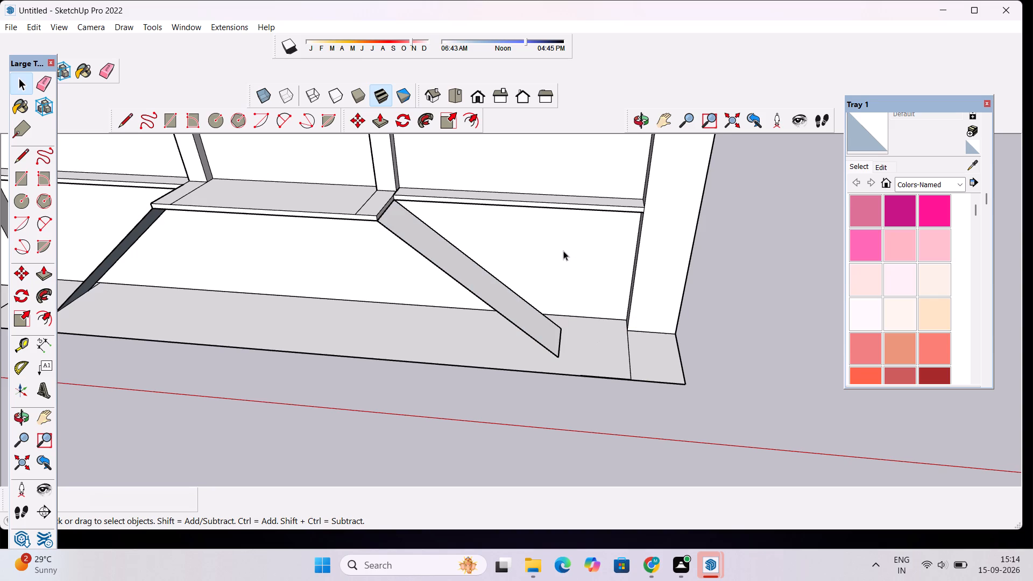
Examine the cabinet's lower front, shelf and both ramps from several angles.
scroll(563, 249, "down", 3)
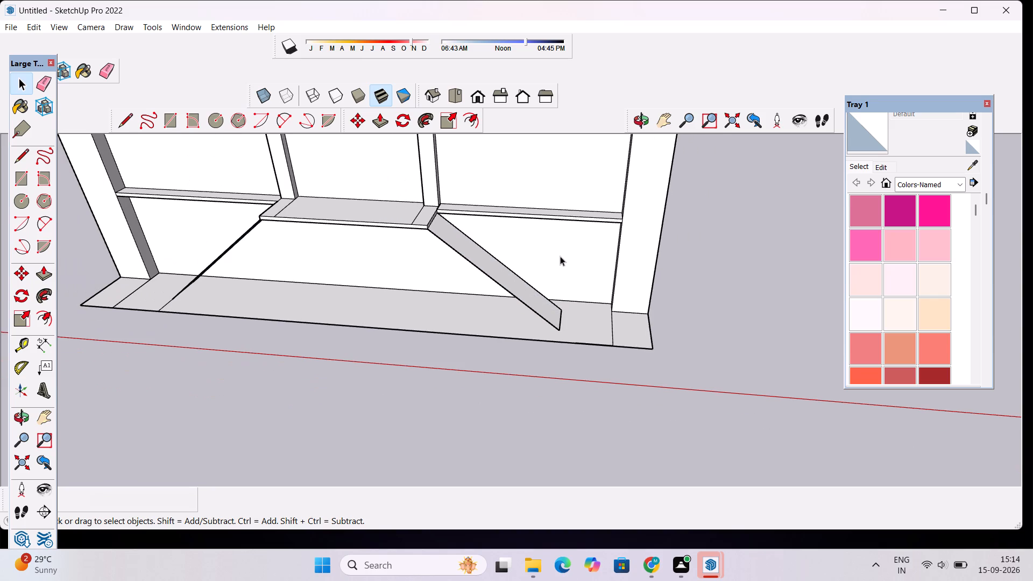
left_click(641, 129)
left_click_drag(396, 249, 461, 236)
scroll(470, 223, "down", 6)
left_click_drag(596, 249, 527, 272)
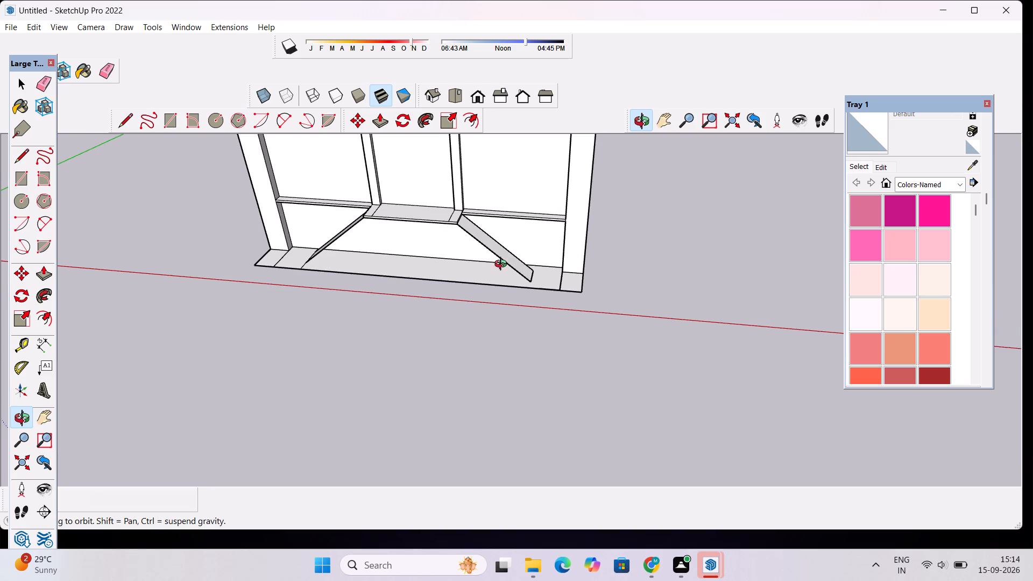
scroll(524, 246, "down", 4)
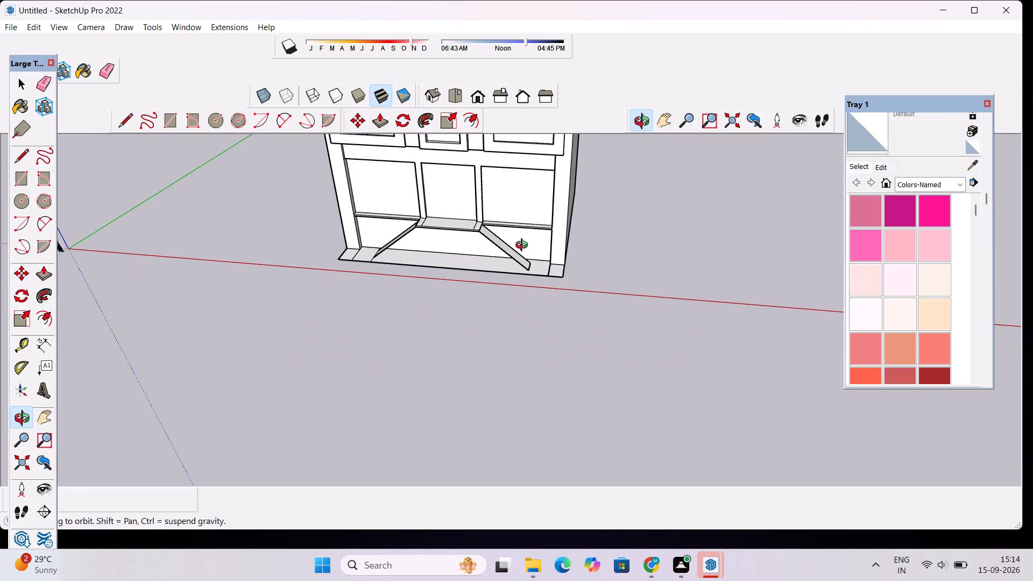
left_click_drag(583, 249, 473, 240, "shift")
scroll(426, 269, "up", 3)
left_click_drag(477, 256, 571, 232)
scroll(571, 231, "down", 2)
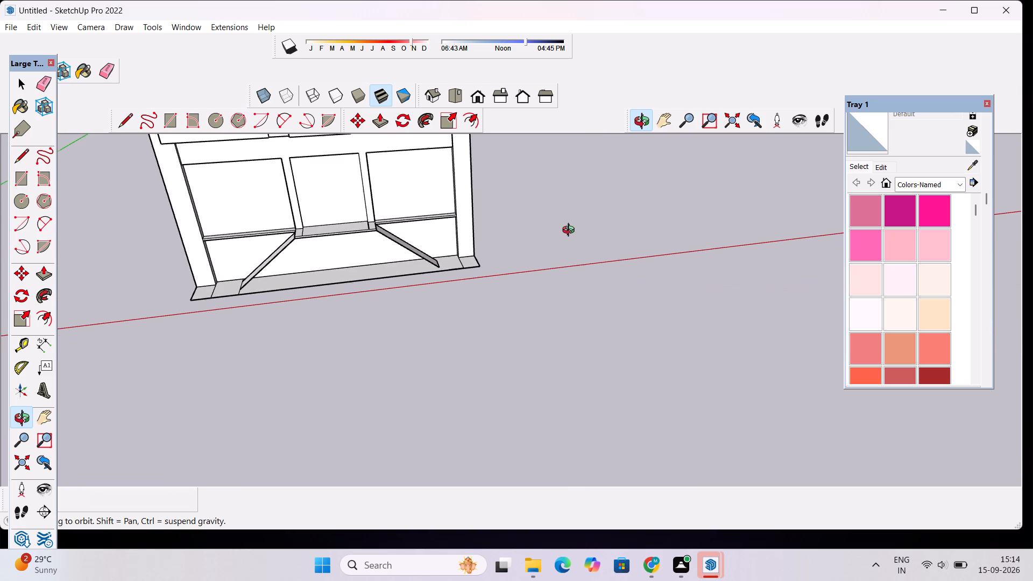
scroll(571, 231, "down", 1)
left_click_drag(712, 229, 595, 245, "shift")
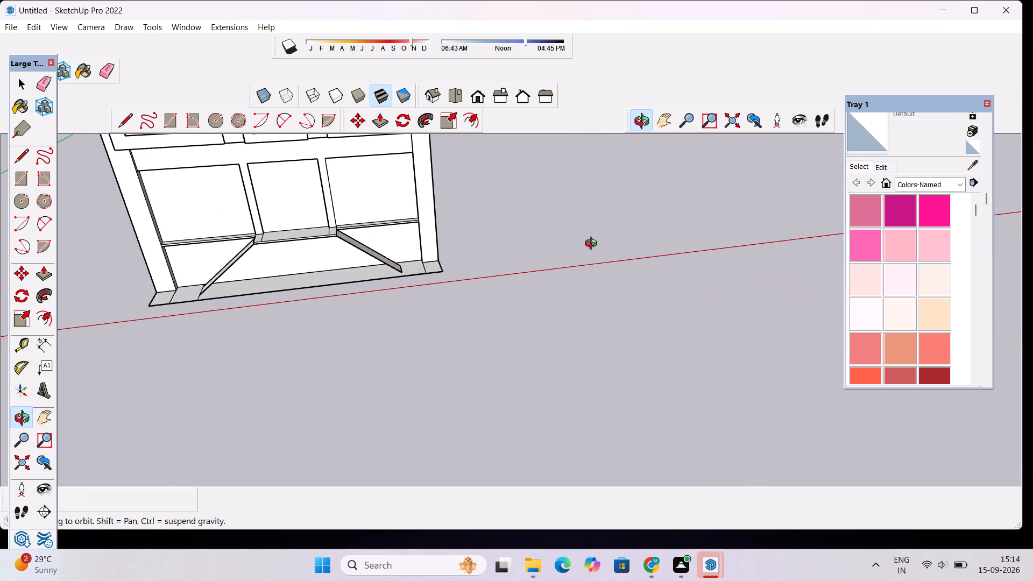
Draw a 9" vertical riser line on the open ground beside the cabinet's right side.
scroll(574, 251, "down", 2)
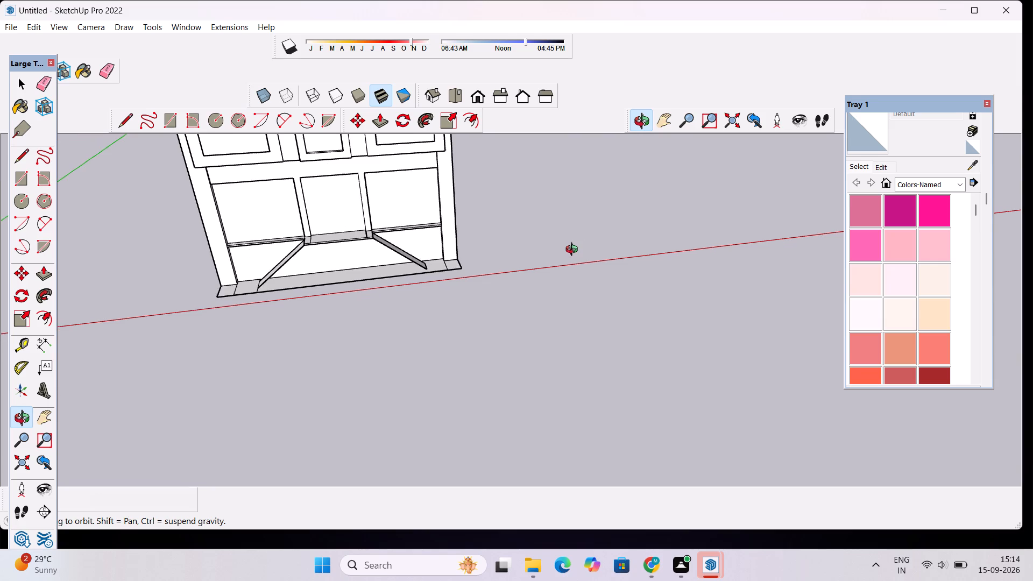
left_click_drag(617, 248, 492, 297, "shift")
scroll(487, 295, "down", 6)
left_click_drag(495, 320, 480, 231)
scroll(486, 237, "up", 3)
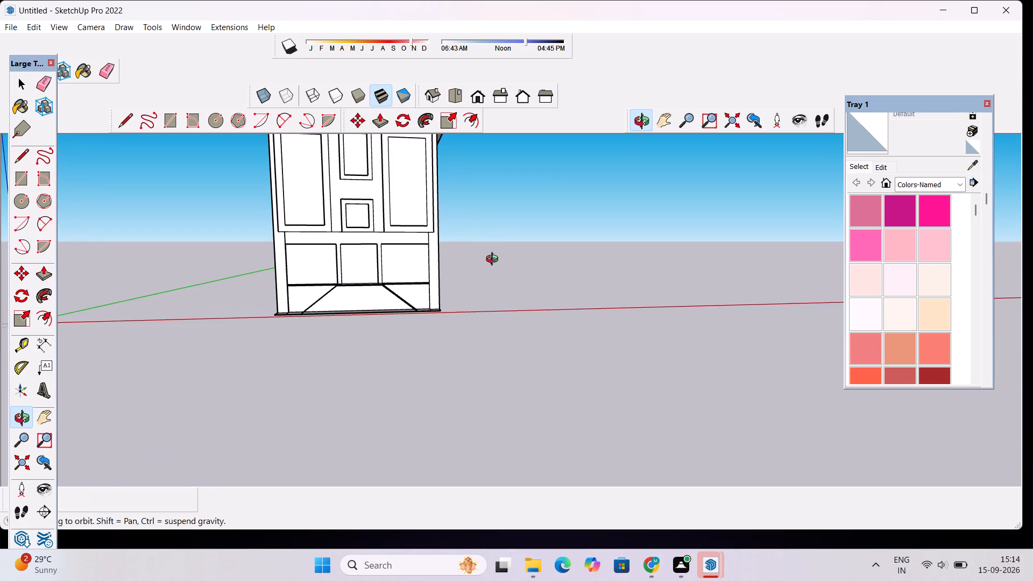
left_click_drag(494, 261, 483, 271)
left_click_drag(474, 285, 460, 336)
scroll(465, 312, "up", 5)
left_click_drag(465, 311, 444, 342, "shift")
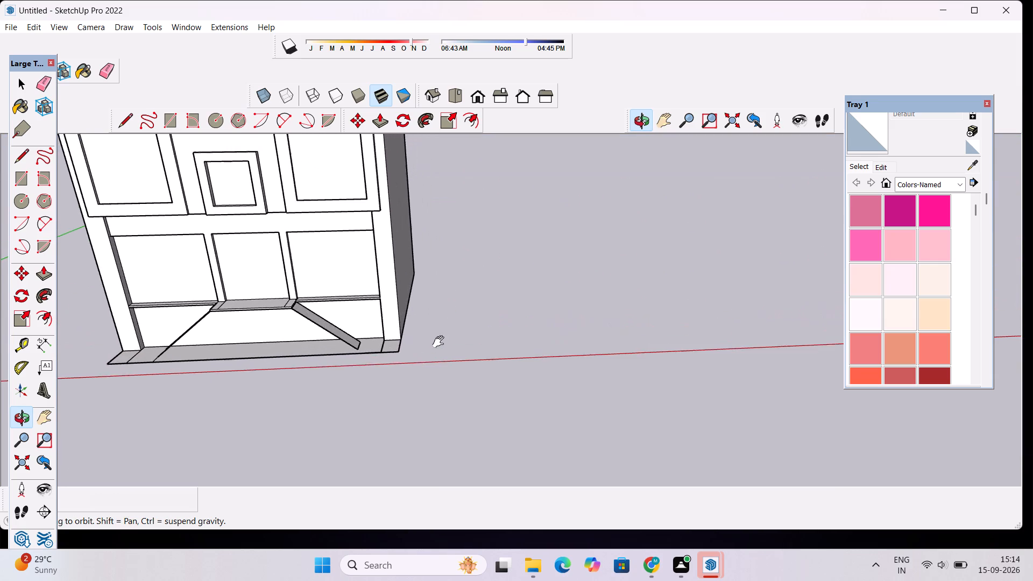
scroll(436, 342, "up", 4)
left_click_drag(457, 348, 429, 366)
key("l")
left_click(444, 353)
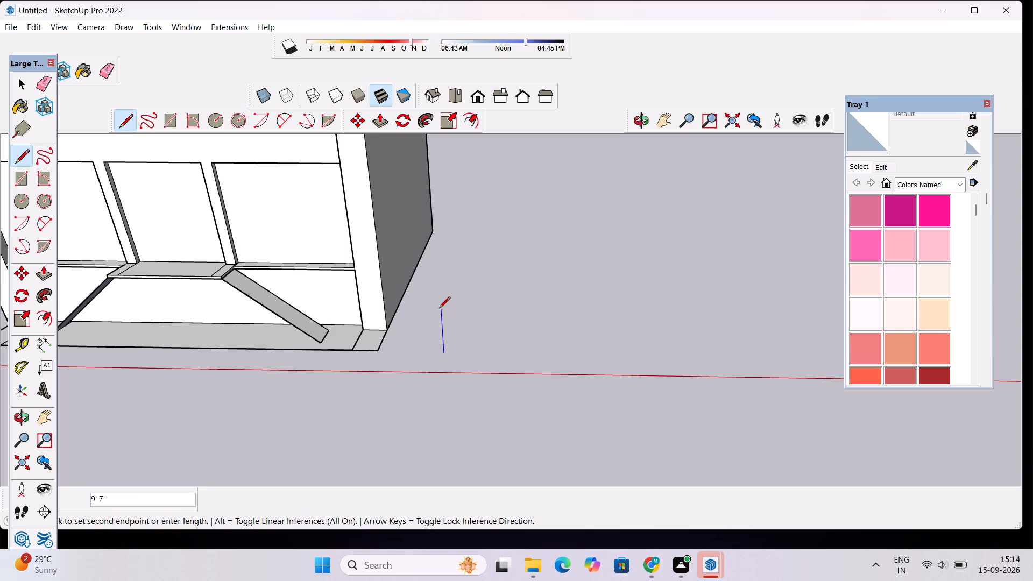
key("6")
key("BackSpace")
type("9\"")
key("Return")
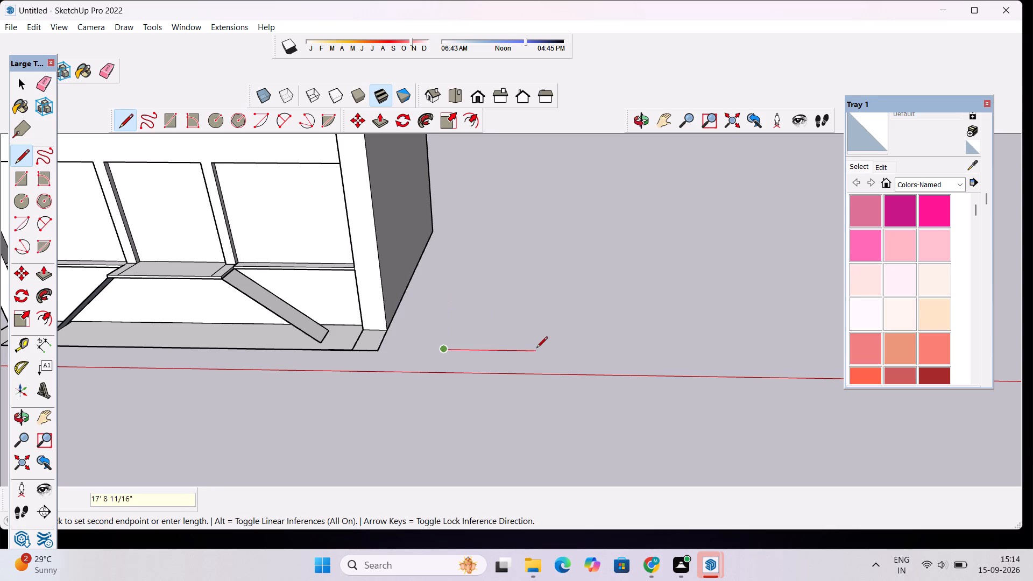
Draw an 11" horizontal tread line from the riser's top, running away from the cabinet parallel to its front.
type("11")
key("shift+quotedbl")
key("Return")
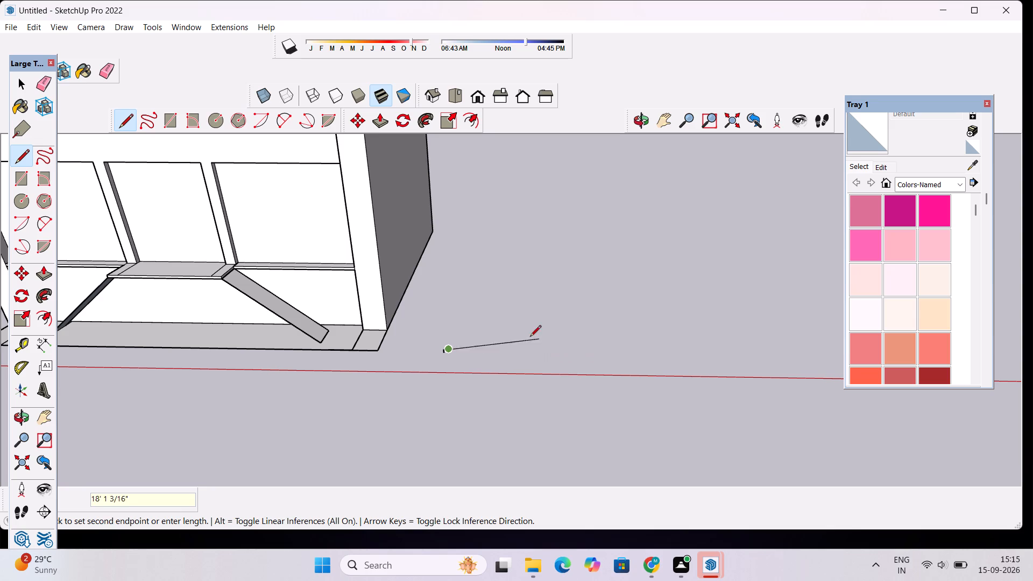
scroll(424, 314, "up", 7)
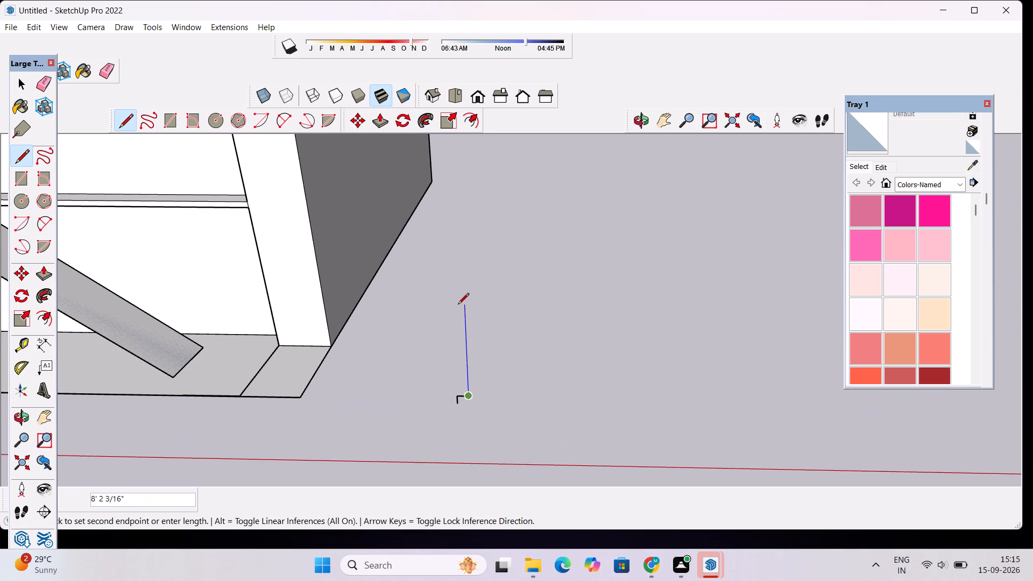
key("space")
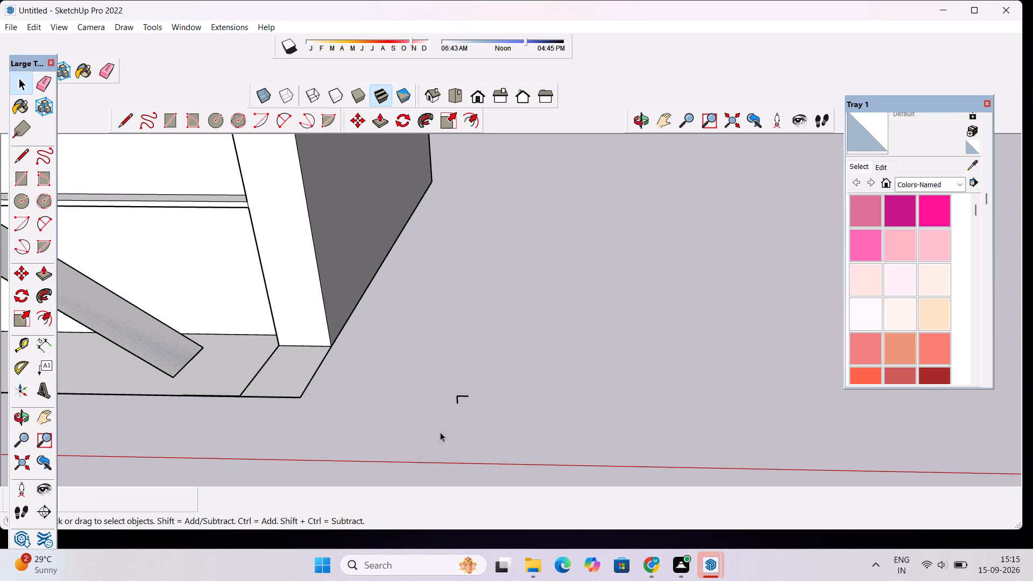
Copy the riser-and-tread pair from the riser's base to the tread's end, and repeat the copy six times as a stair outline.
left_click_drag(505, 379, 417, 462)
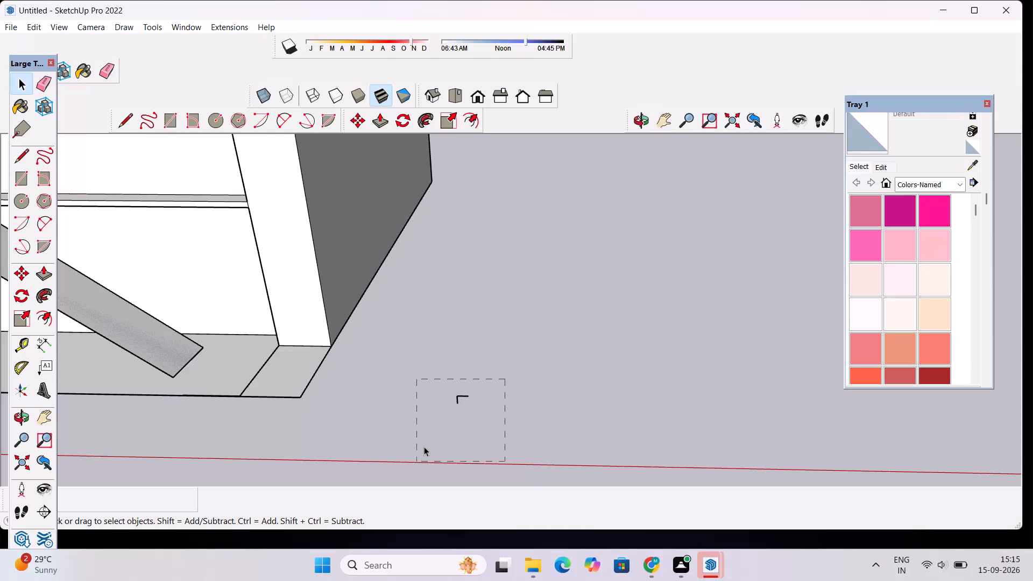
key("m")
scroll(458, 406, "up", 4)
left_click(458, 401)
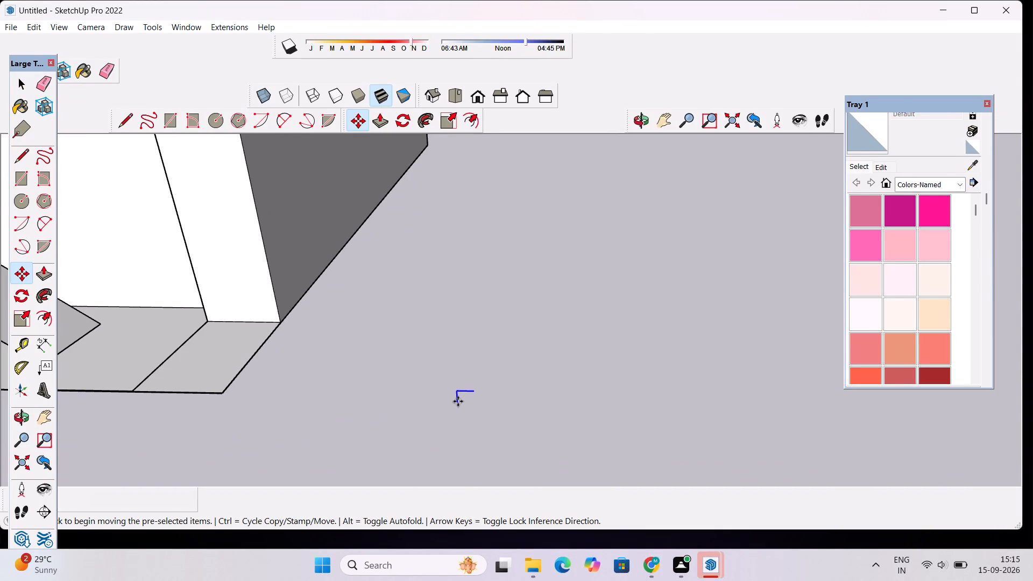
scroll(471, 391, "up", 5)
left_click(477, 388)
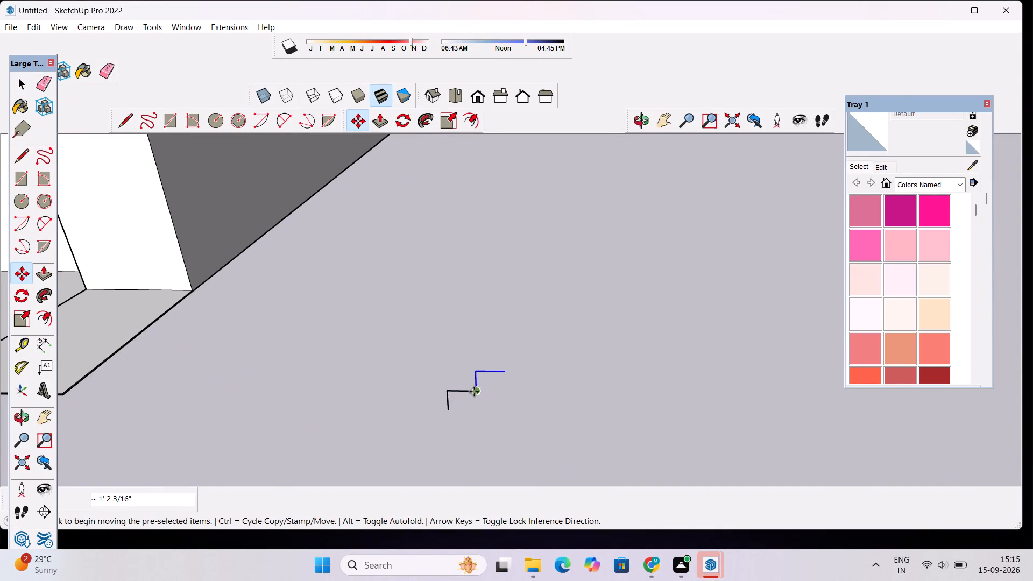
scroll(487, 403, "down", 6)
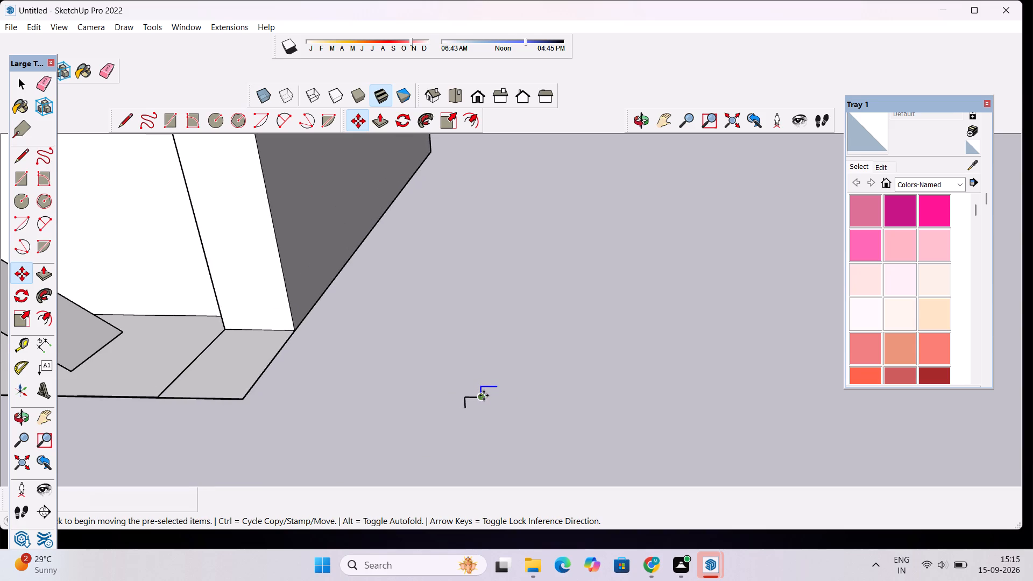
key("asterisk")
key("6")
key("Return")
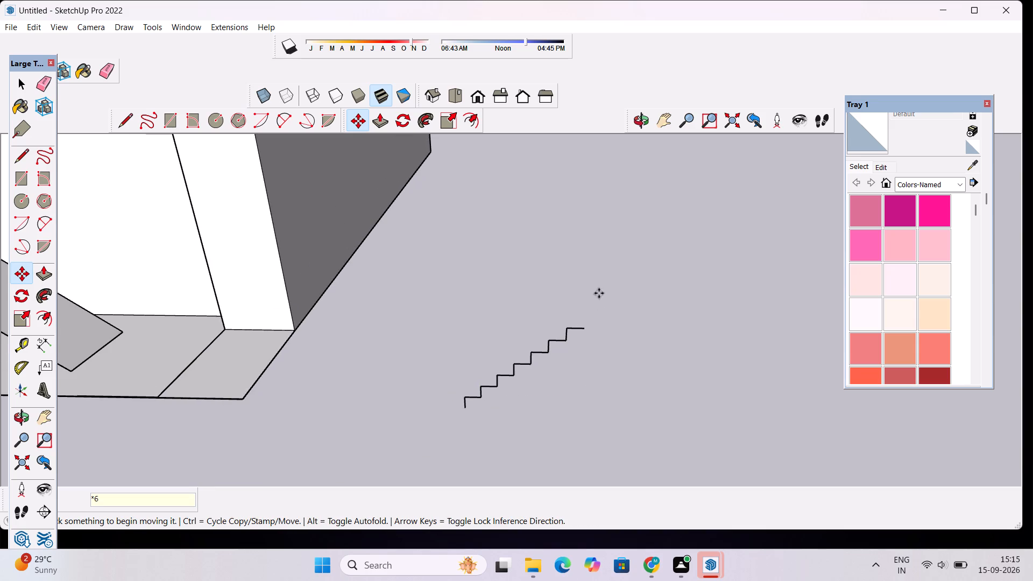
Draw an 8" vertical line downward from the outer end of the stair outline's top tread.
left_click(638, 121)
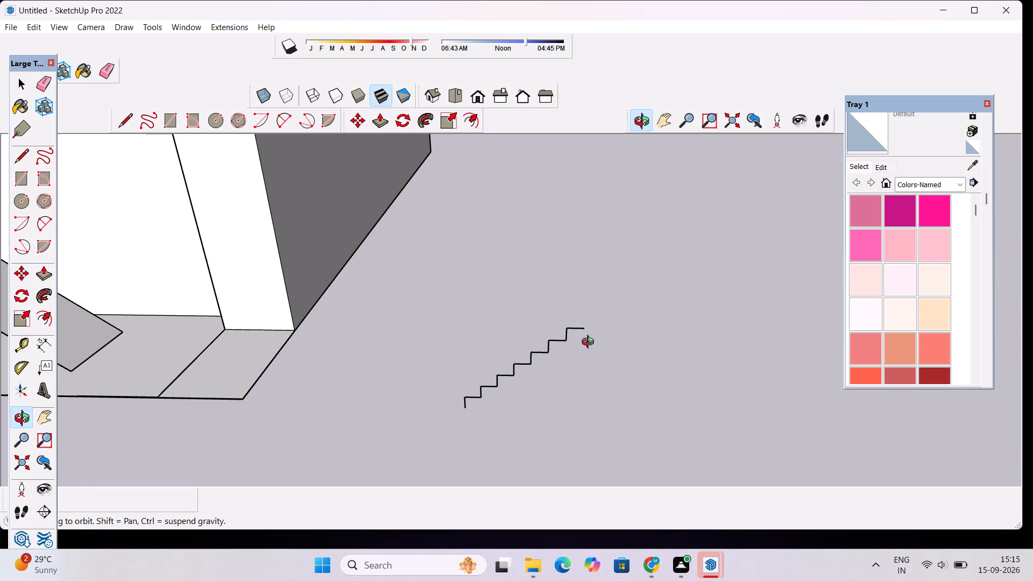
key("space")
scroll(571, 345, "up", 4)
key("l")
scroll(573, 321, "up", 2)
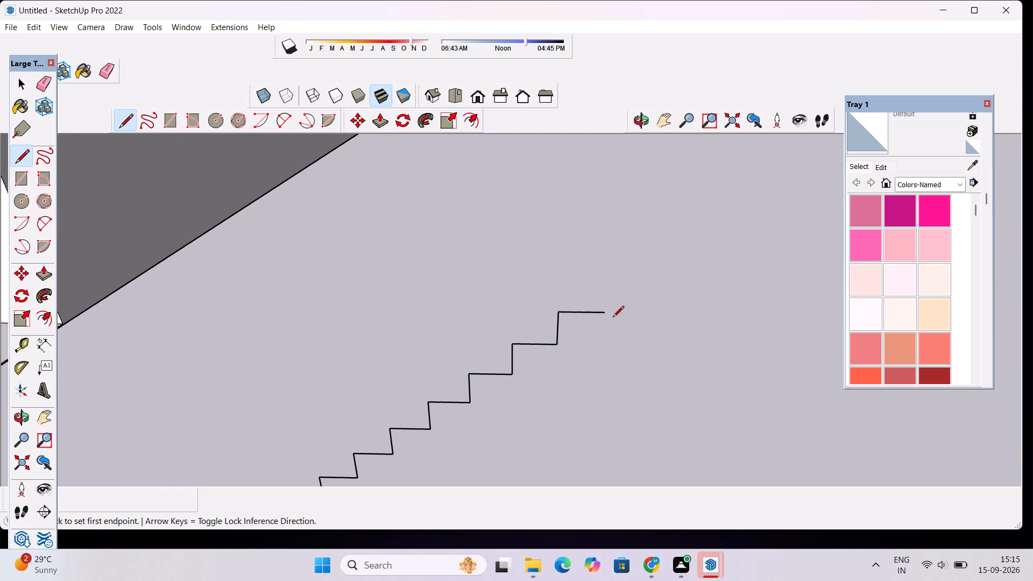
left_click(603, 315)
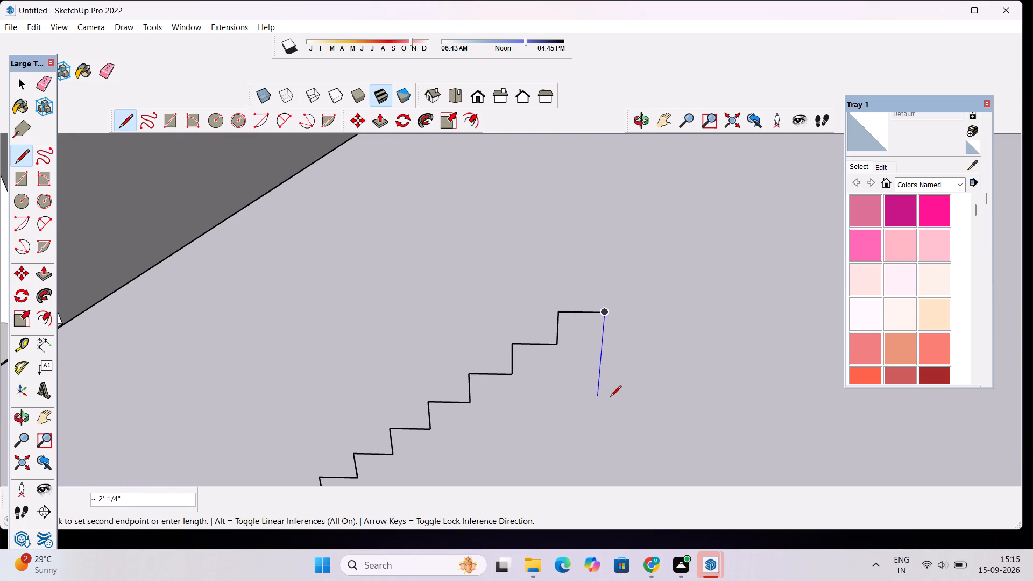
type("8\"")
key("Return")
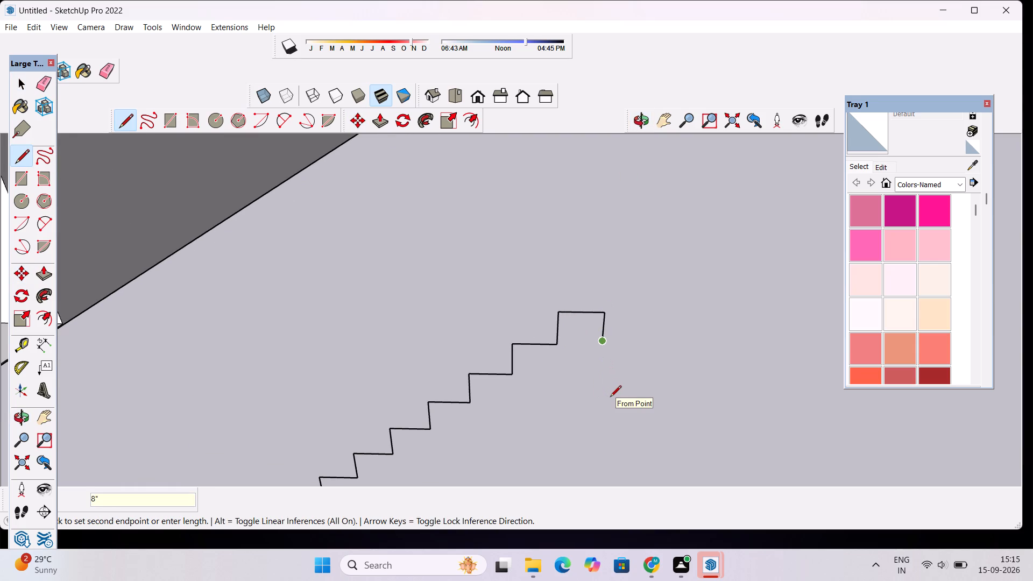
key("space")
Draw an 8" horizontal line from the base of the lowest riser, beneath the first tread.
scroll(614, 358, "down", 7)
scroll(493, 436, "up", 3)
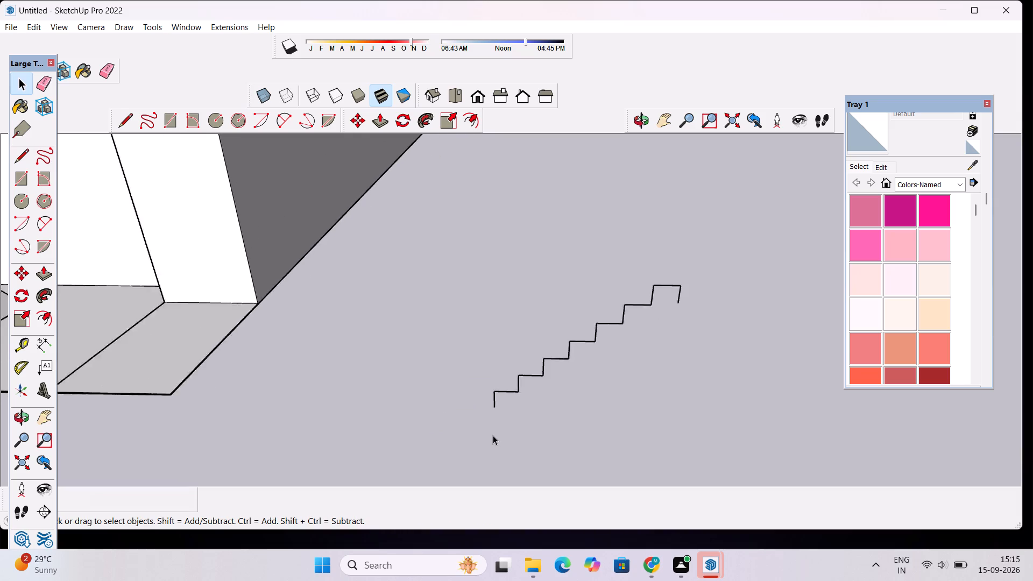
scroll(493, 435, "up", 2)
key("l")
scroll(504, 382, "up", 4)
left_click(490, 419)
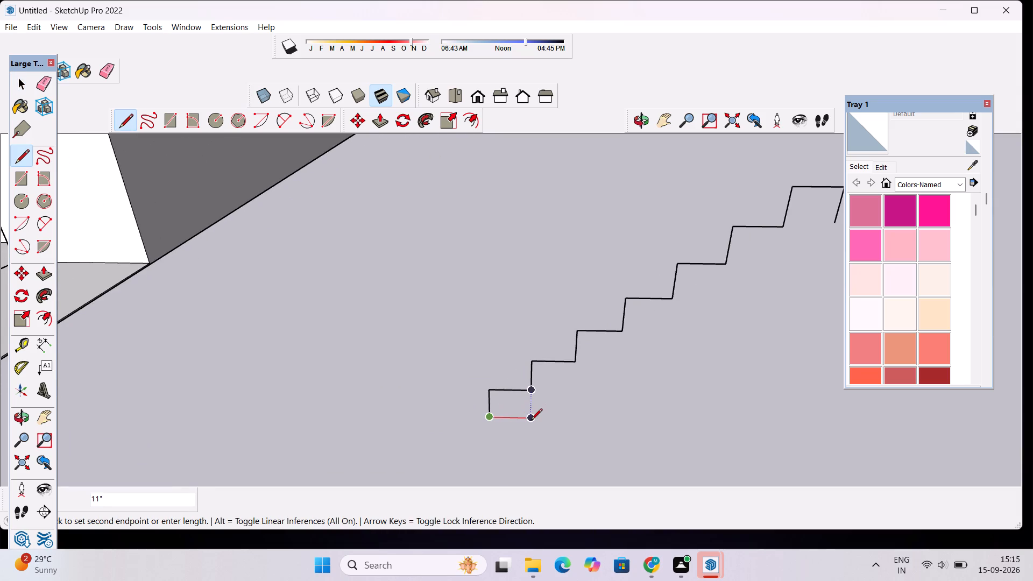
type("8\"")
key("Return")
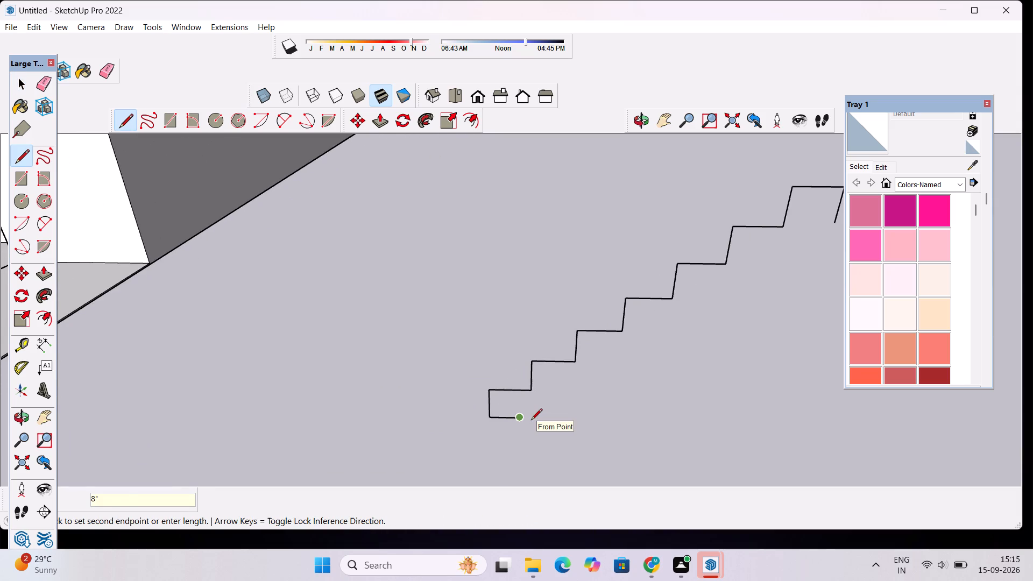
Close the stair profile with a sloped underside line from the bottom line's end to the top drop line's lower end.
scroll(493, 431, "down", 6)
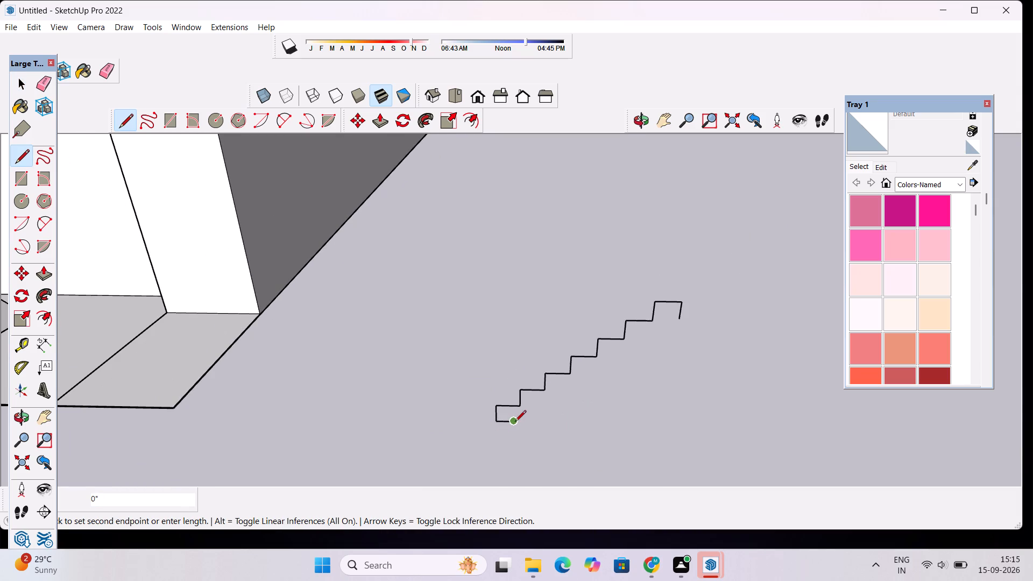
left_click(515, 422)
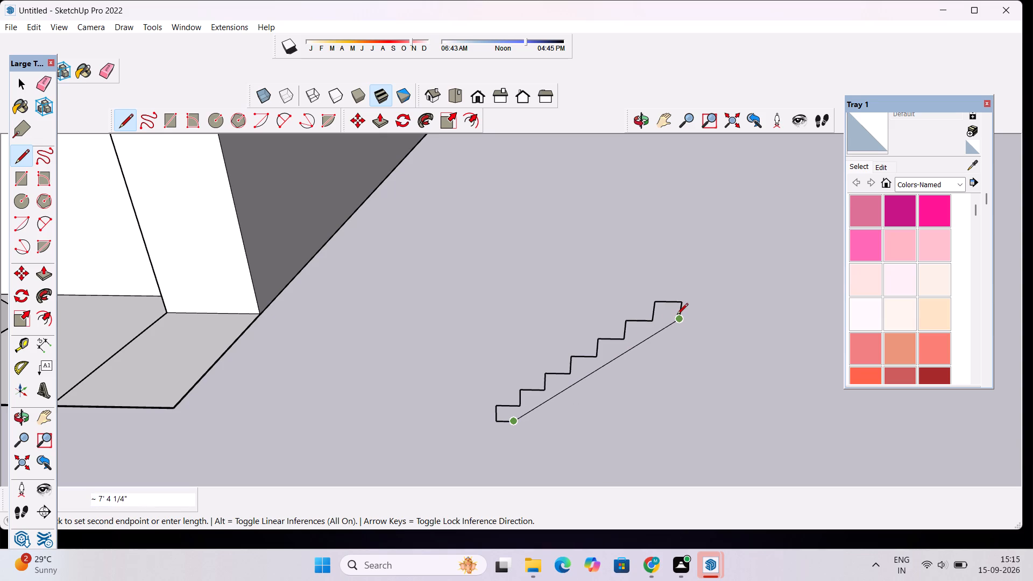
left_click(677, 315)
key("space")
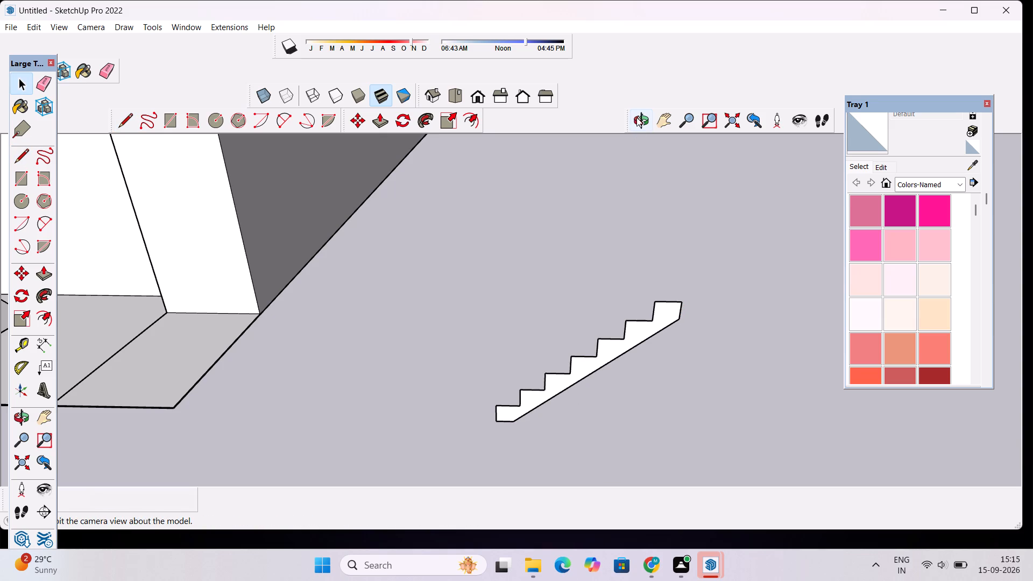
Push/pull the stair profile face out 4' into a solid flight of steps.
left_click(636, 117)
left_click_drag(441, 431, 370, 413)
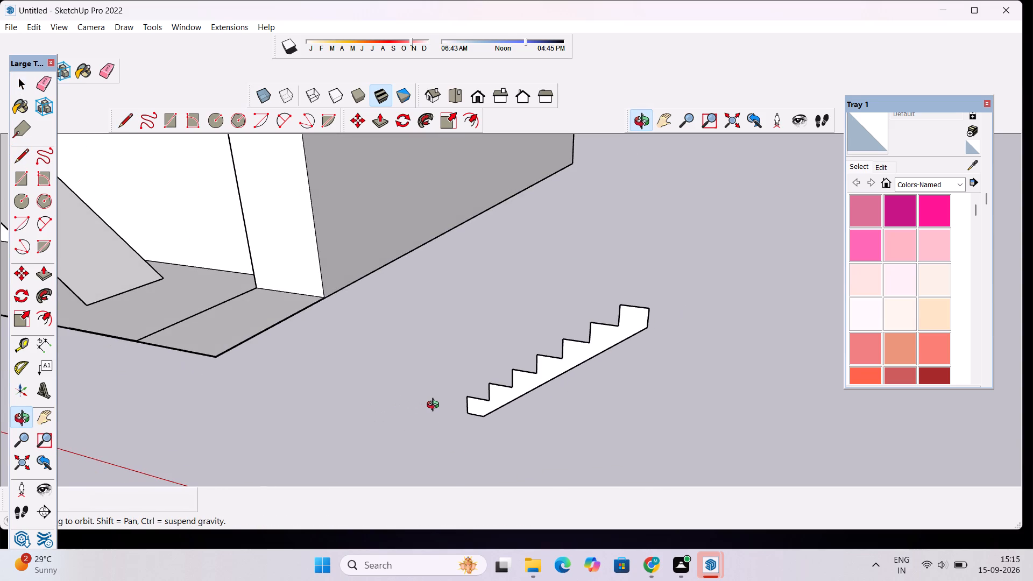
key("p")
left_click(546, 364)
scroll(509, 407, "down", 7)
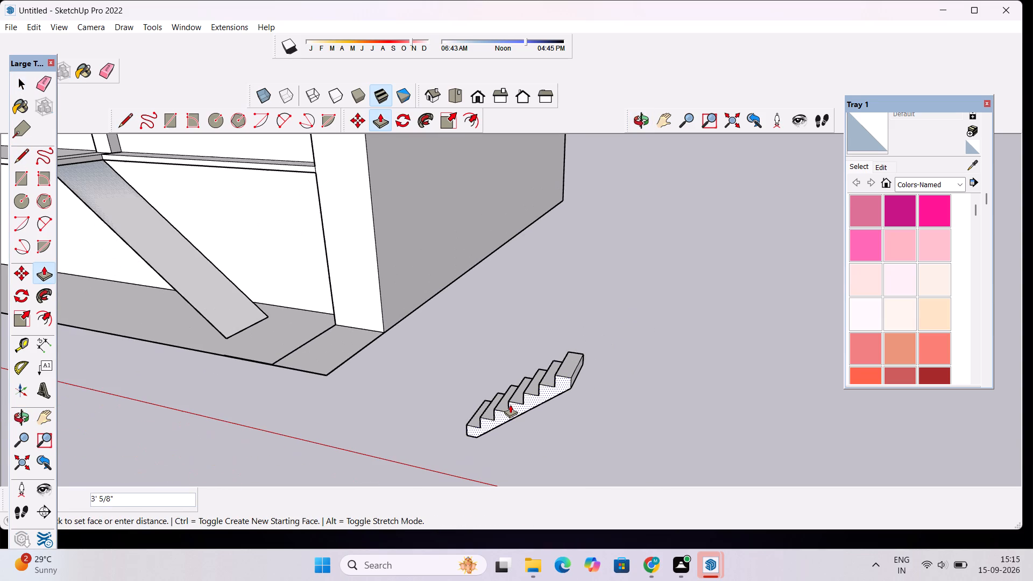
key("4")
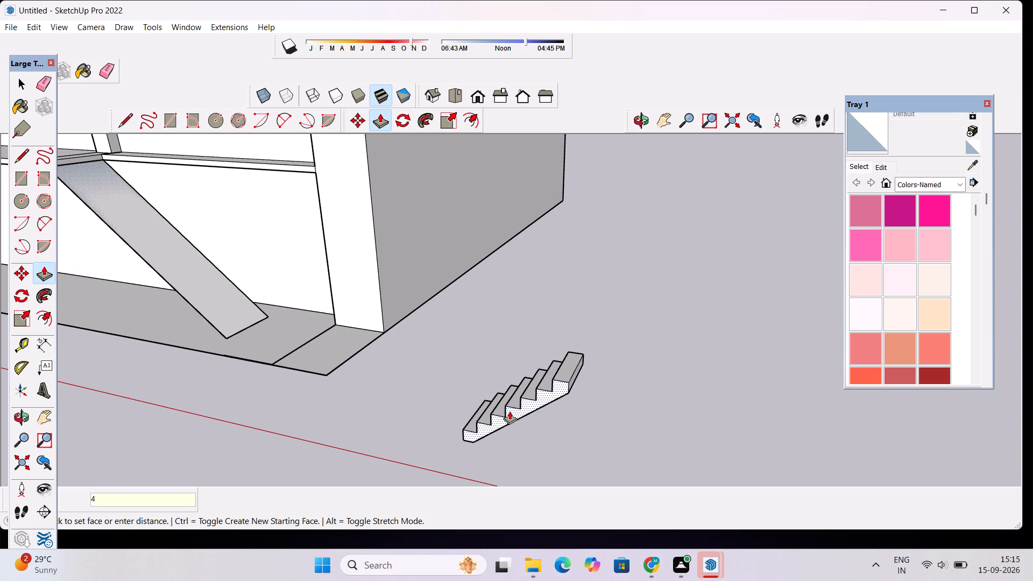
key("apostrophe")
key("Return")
Examine the solid flight of steps against the cabinet's ramps and shelf from several angles.
scroll(510, 411, "down", 4)
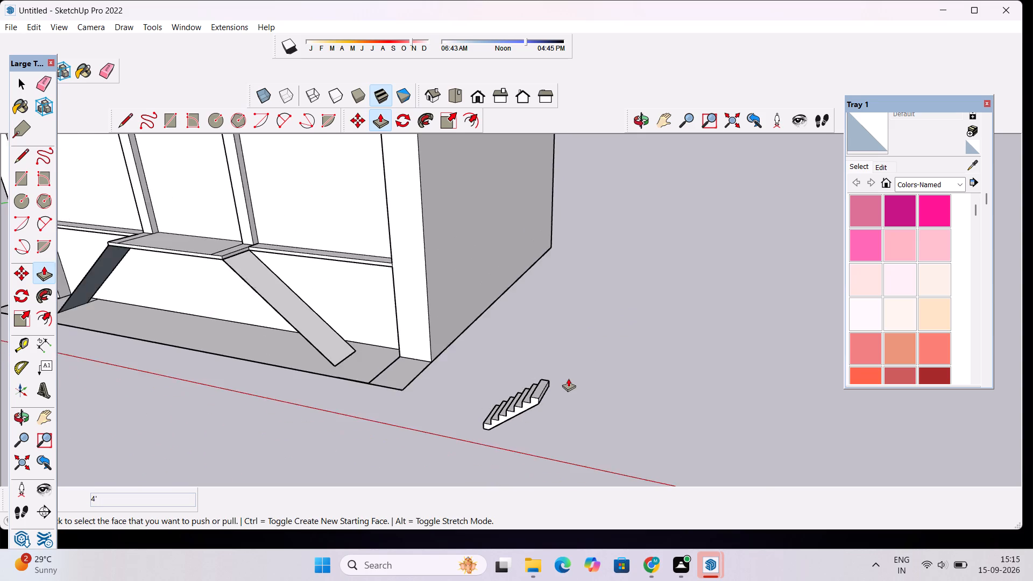
scroll(568, 378, "down", 8)
left_click(638, 117)
left_click_drag(430, 396, 590, 339)
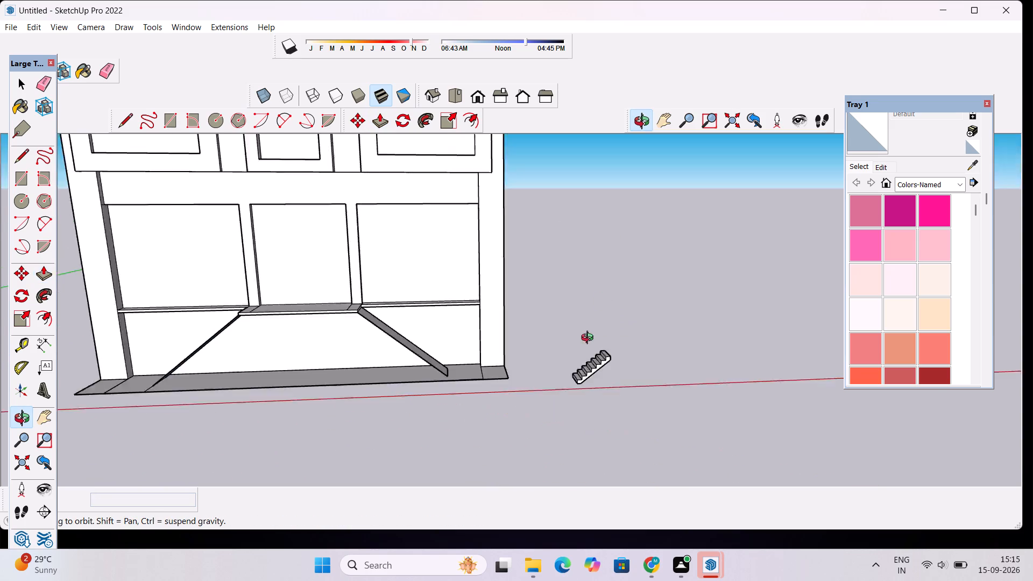
left_click_drag(590, 339, 584, 377)
scroll(556, 373, "down", 5)
left_click_drag(607, 381, 577, 411)
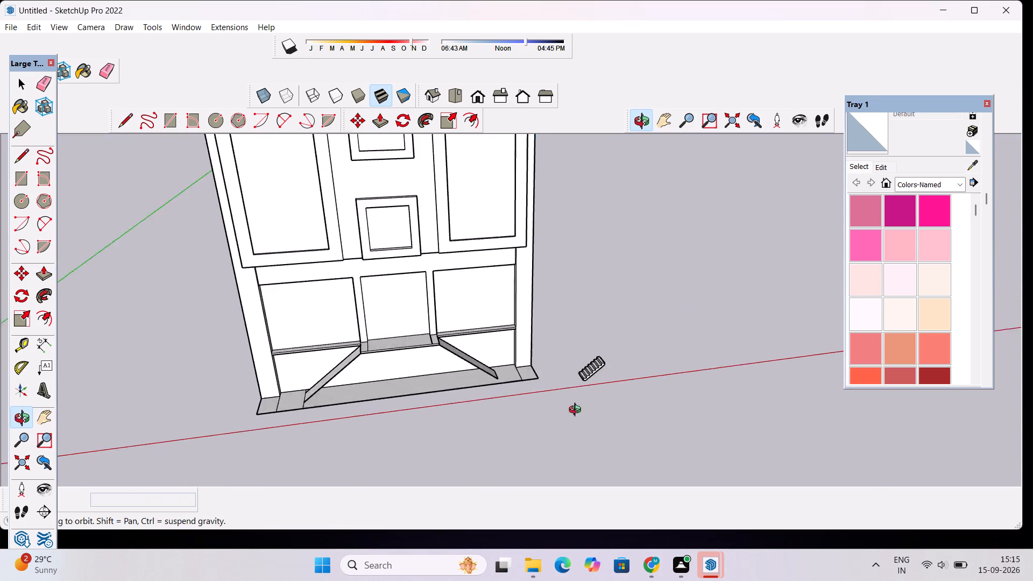
left_click_drag(577, 411, 521, 424)
scroll(559, 386, "up", 5)
scroll(609, 377, "up", 1)
key("space")
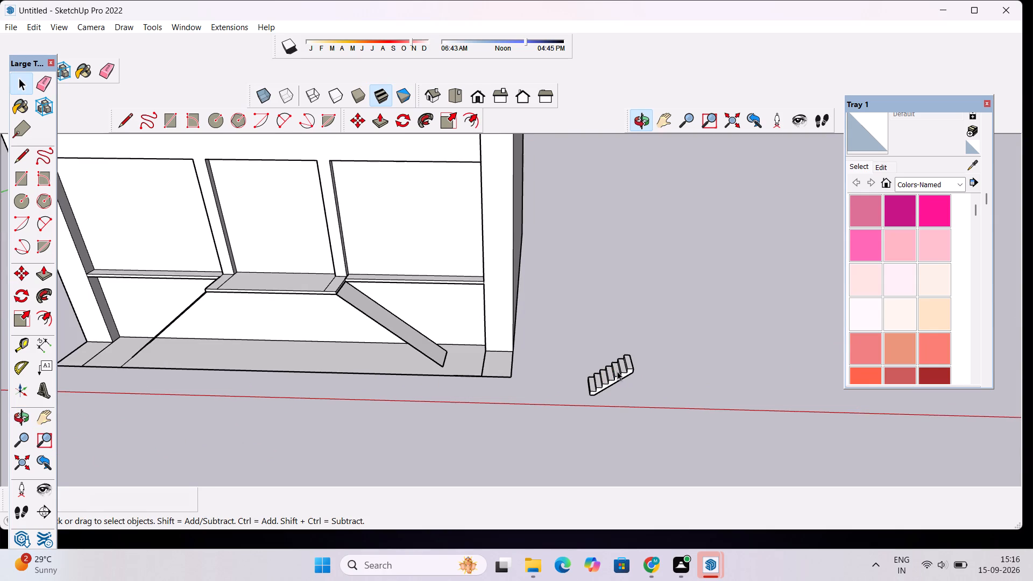
scroll(617, 371, "up", 5)
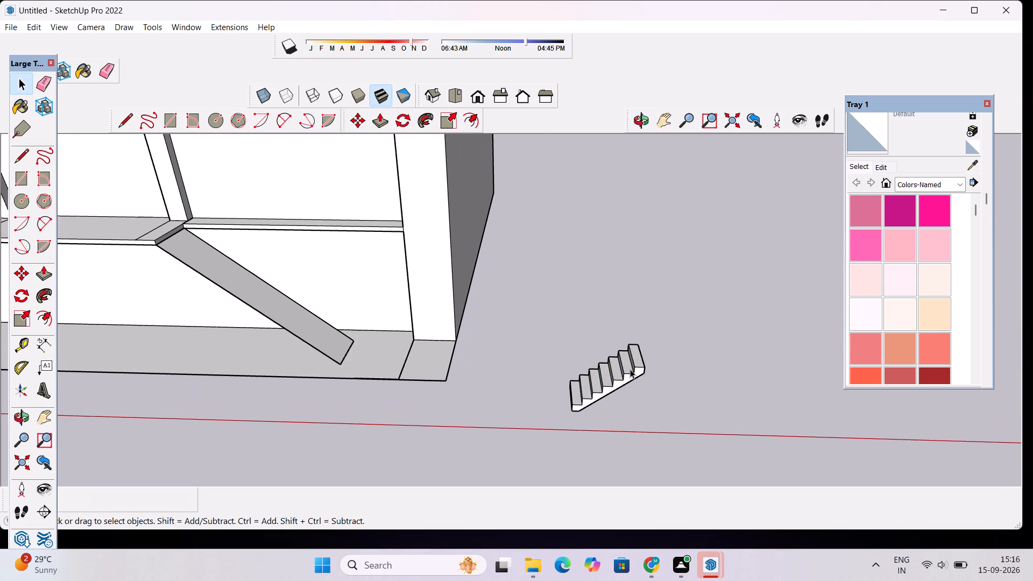
scroll(635, 363, "up", 3)
left_click(638, 120)
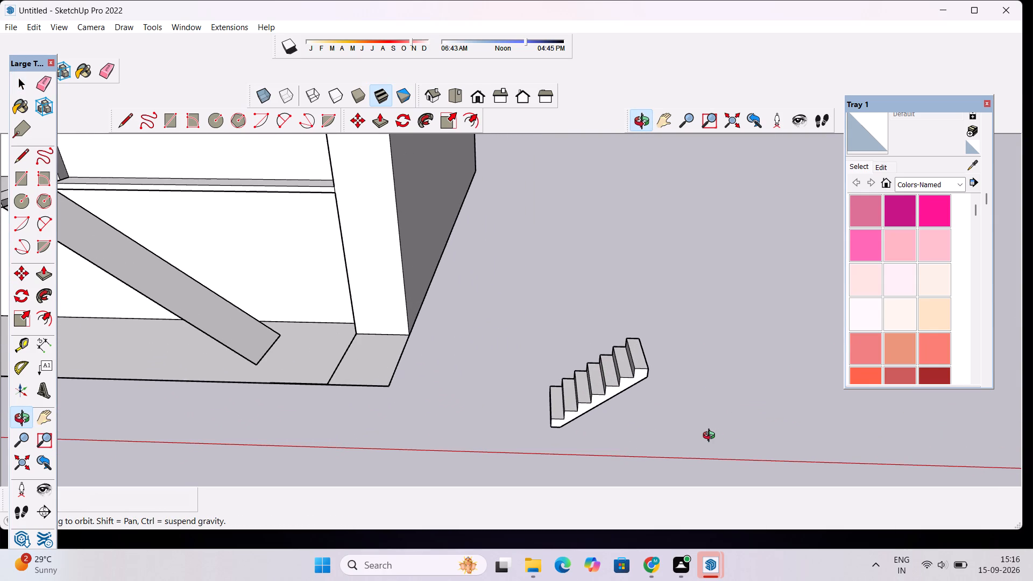
scroll(711, 437, "up", 4)
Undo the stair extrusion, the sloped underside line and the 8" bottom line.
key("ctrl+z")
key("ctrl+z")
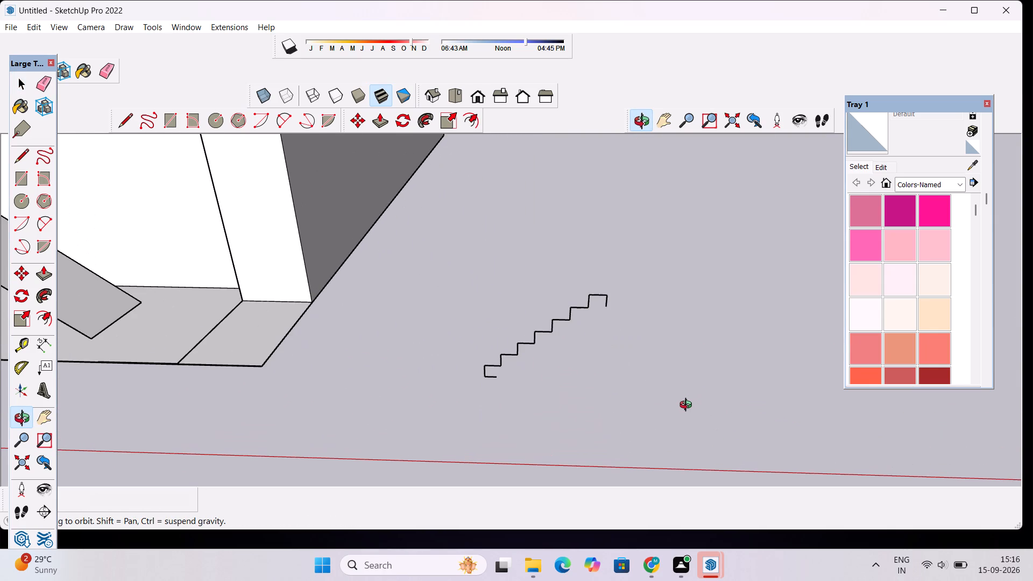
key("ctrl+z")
Undo the vertical drop line at the upper end of the stair profile.
key("ctrl+z")
key("space")
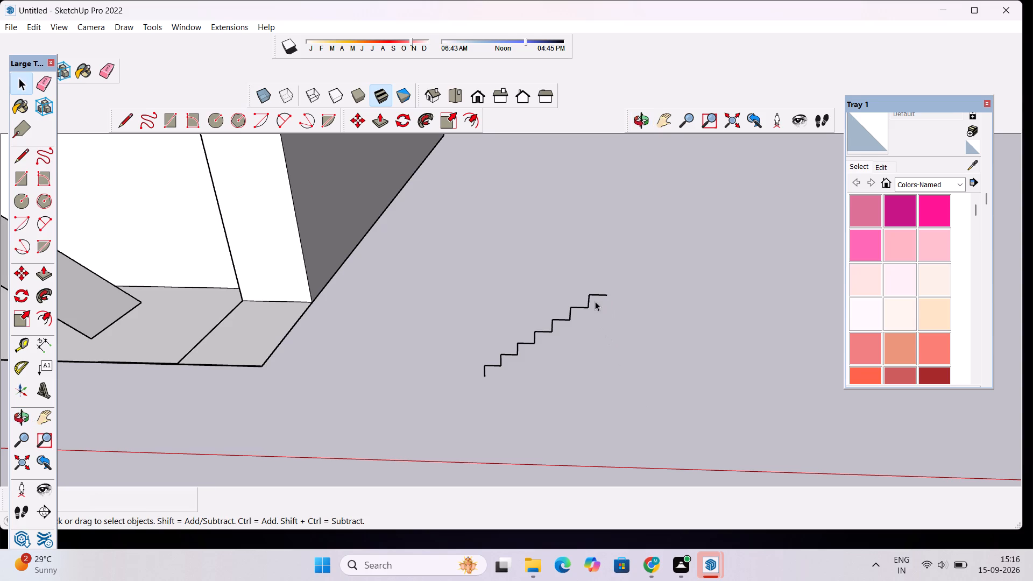
Copy the stair profile's top riser and tread onto its upper end to add one more step.
left_click(595, 294)
left_click_drag(602, 283, 603, 283)
left_click_drag(603, 283, 589, 334)
key("m")
scroll(595, 327, "up", 3)
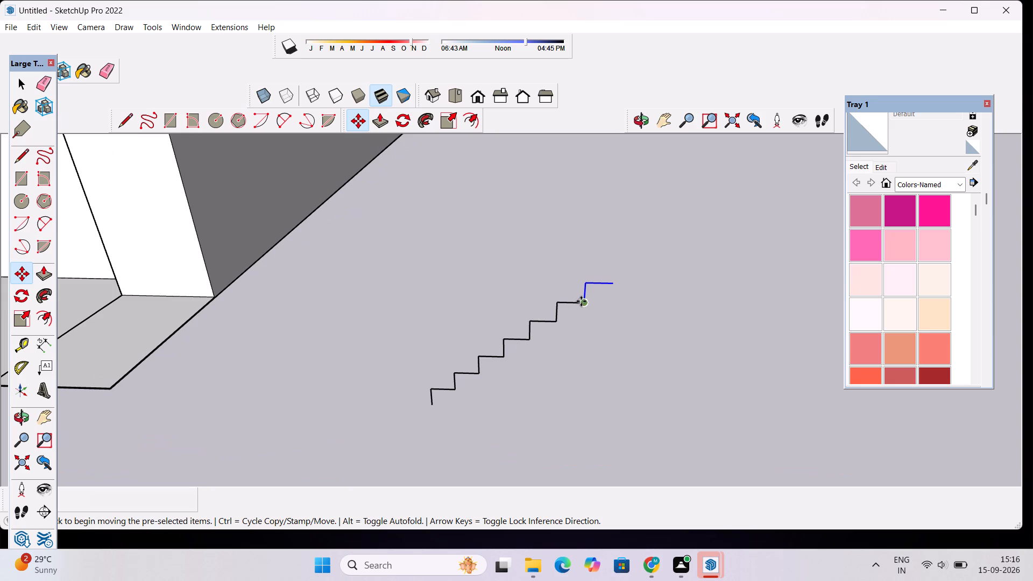
left_click(581, 301)
left_click(609, 285)
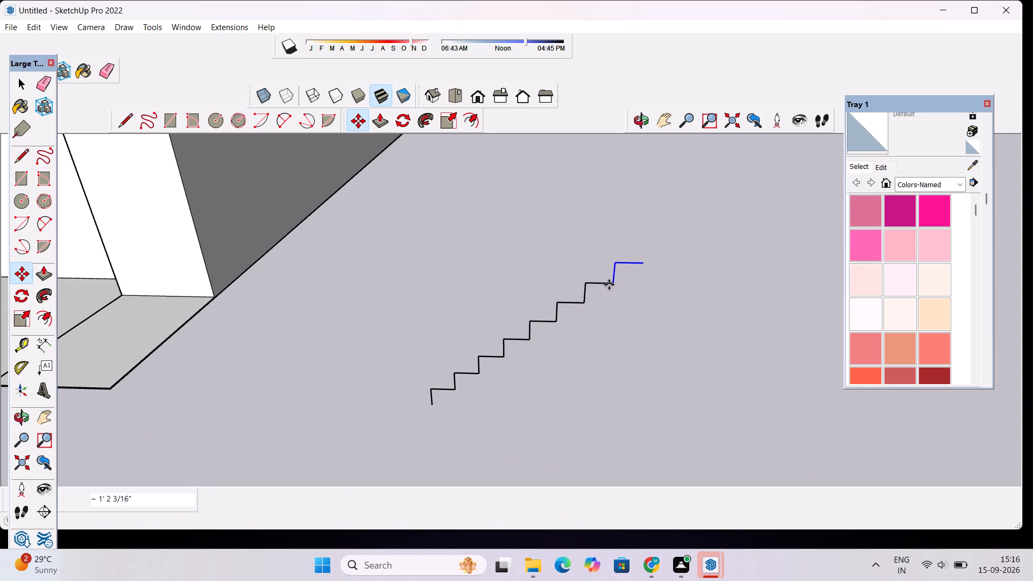
Draw an 8" vertical line down from the outer end of the new top tread.
key("space")
key("l")
left_click(645, 264)
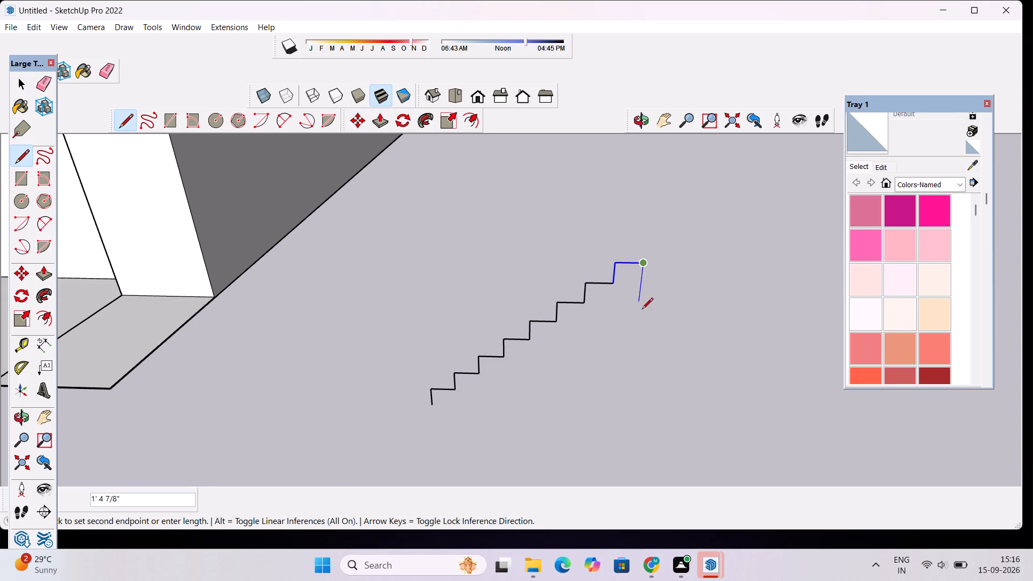
type("8\"")
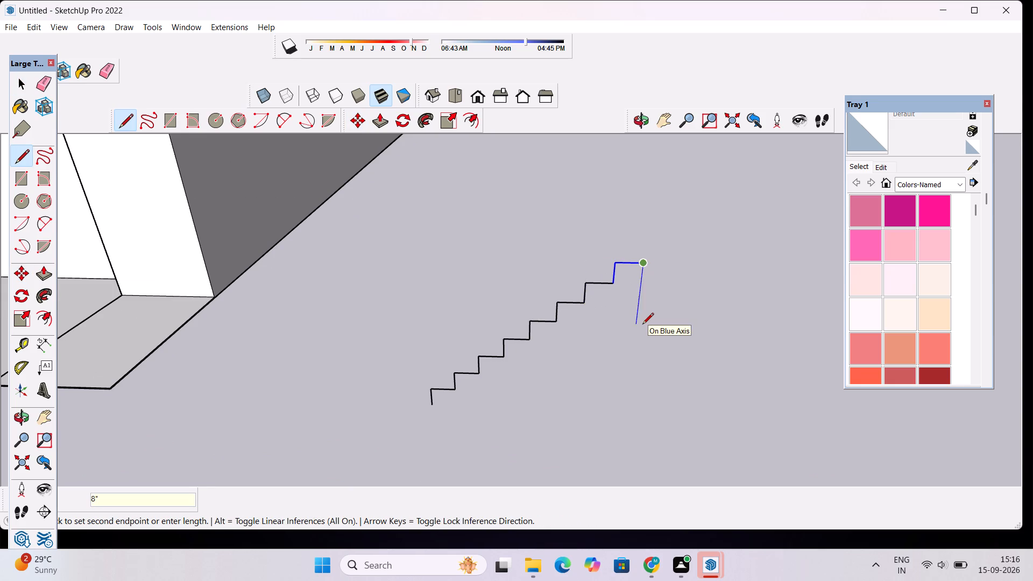
key("Return")
key("space")
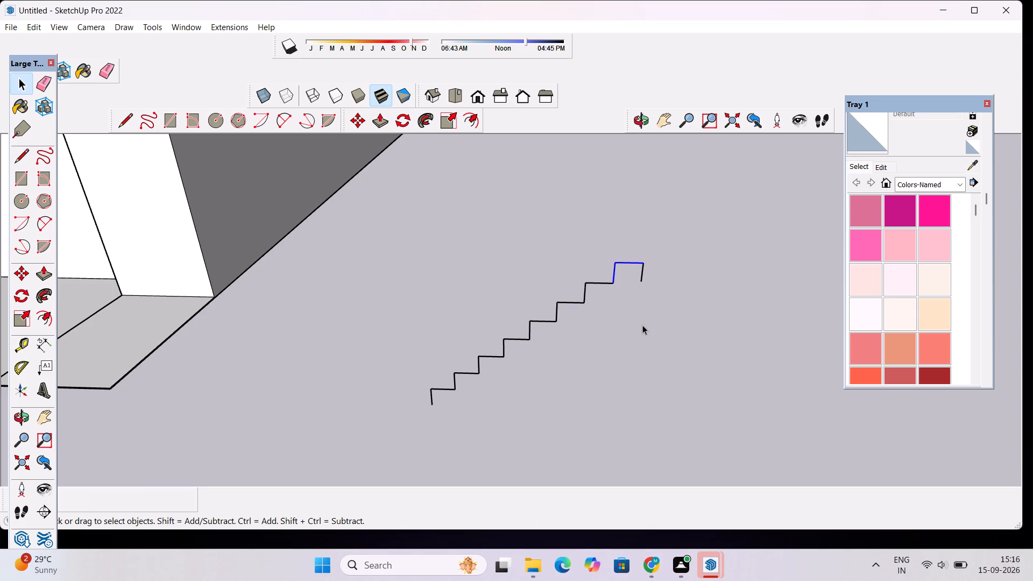
Close the stair profile with an 11" line from the lowest riser's foot and a sloped underside line to the top drop line.
key("l")
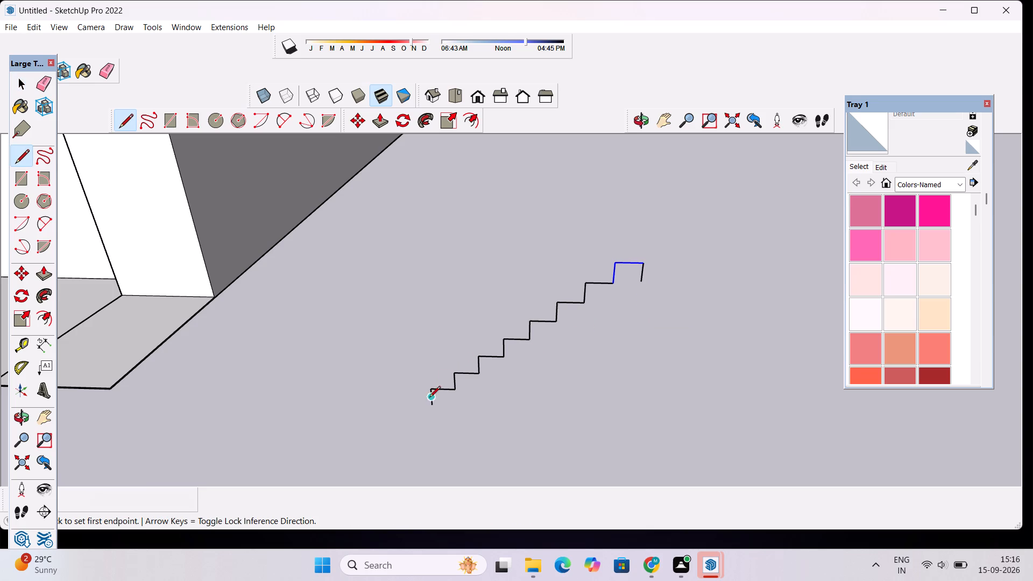
left_click(432, 406)
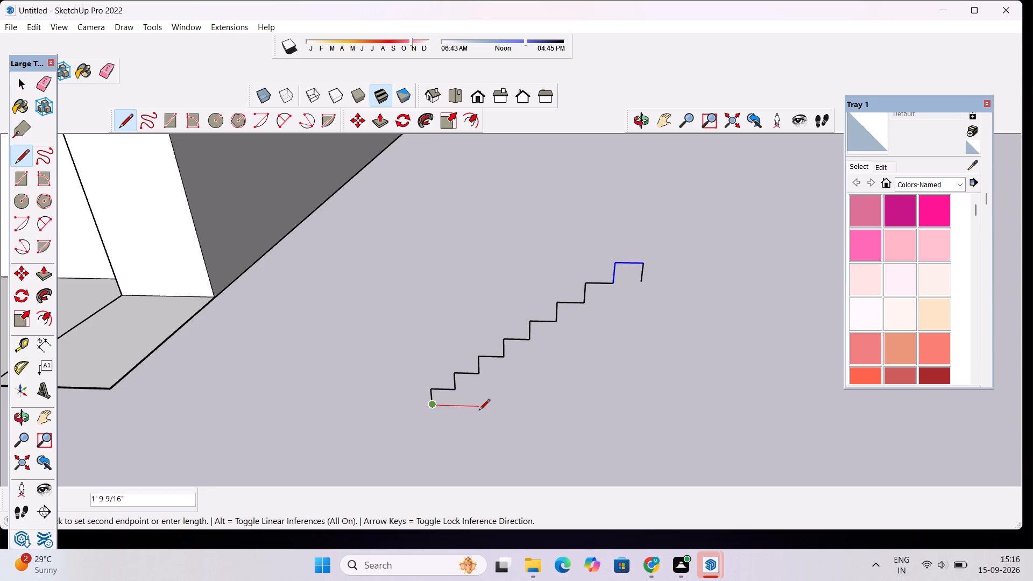
type("11\"")
key("Return")
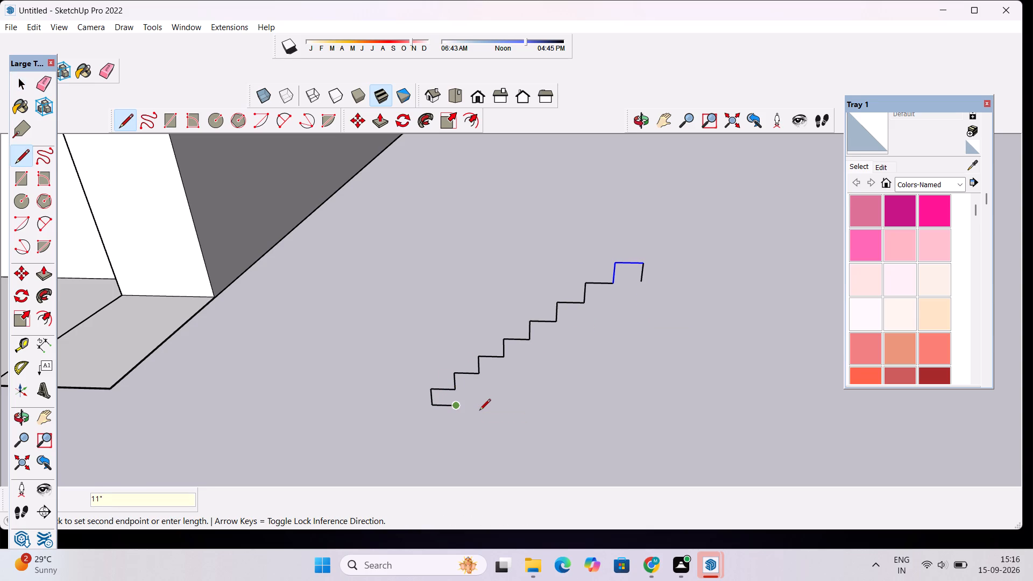
left_click(639, 280)
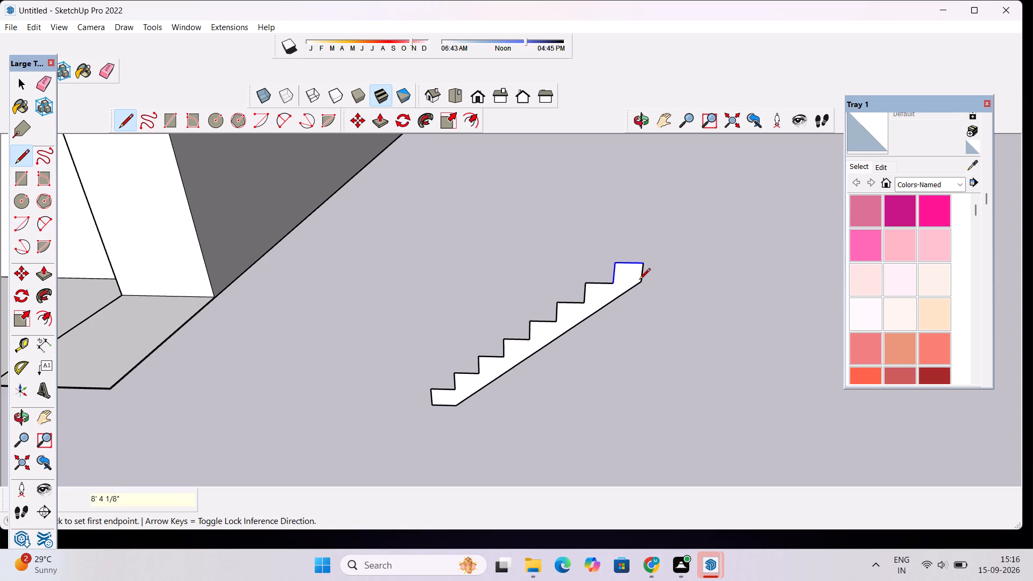
key("space")
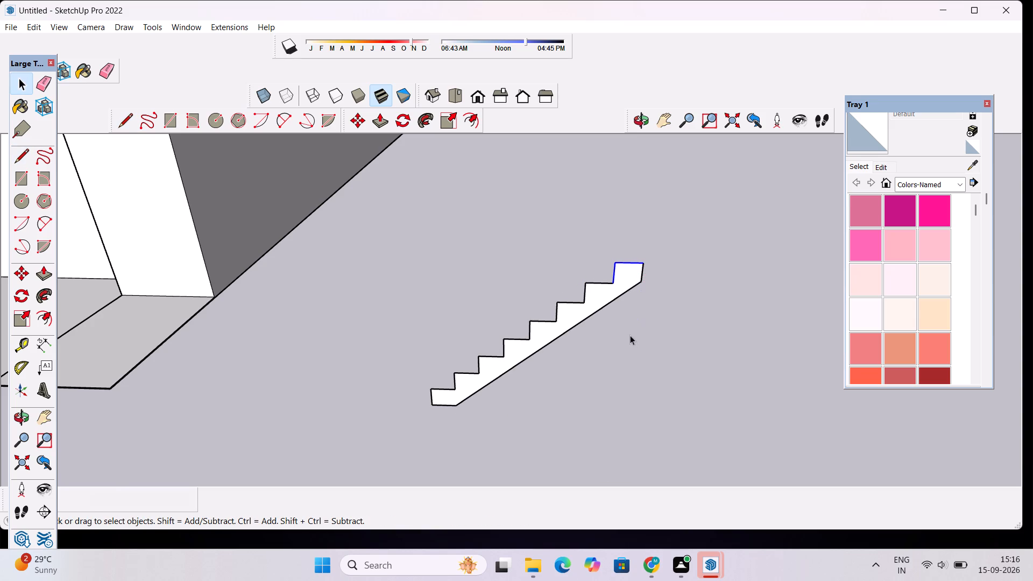
Push/pull the closed stair profile face out 4' into a solid flight.
left_click(620, 282)
key("p")
left_click(620, 282)
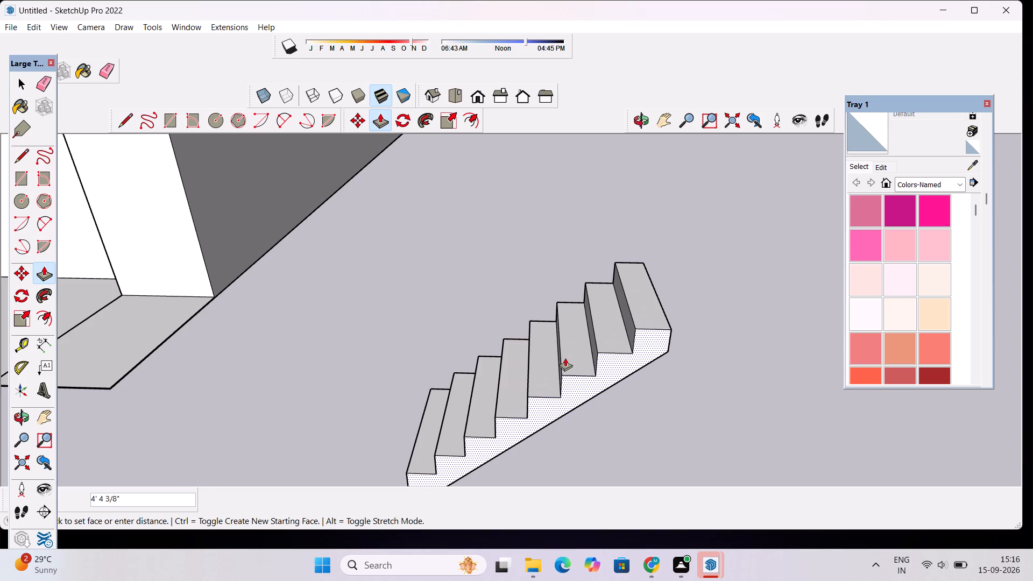
type("4'")
key("Return")
scroll(583, 231, "down", 10)
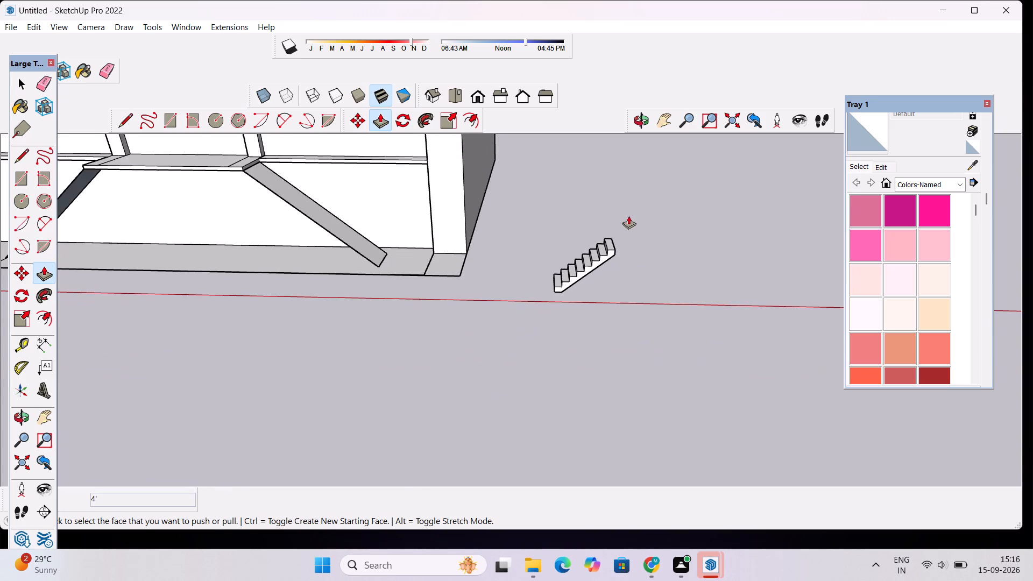
Select the whole stair flight and make it a group.
scroll(617, 216, "up", 3)
key("space")
left_click_drag(653, 211, 564, 294)
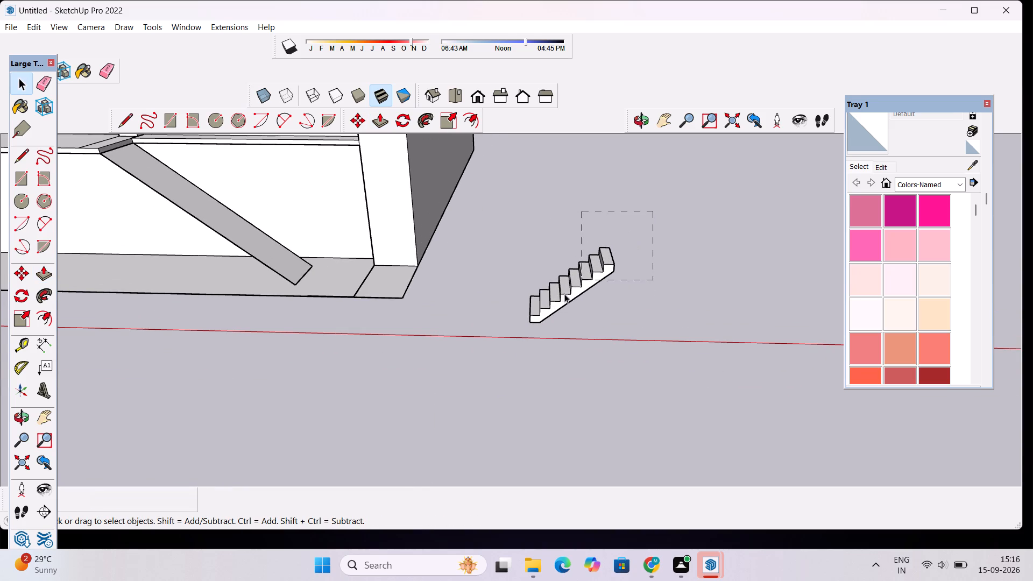
left_click_drag(564, 294, 499, 363)
right_click(547, 289)
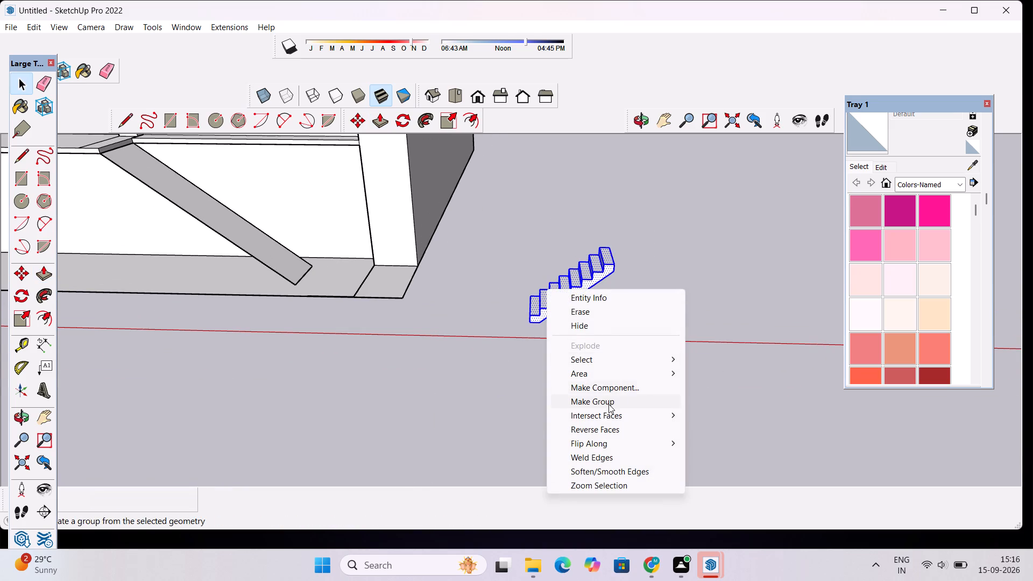
left_click(608, 404)
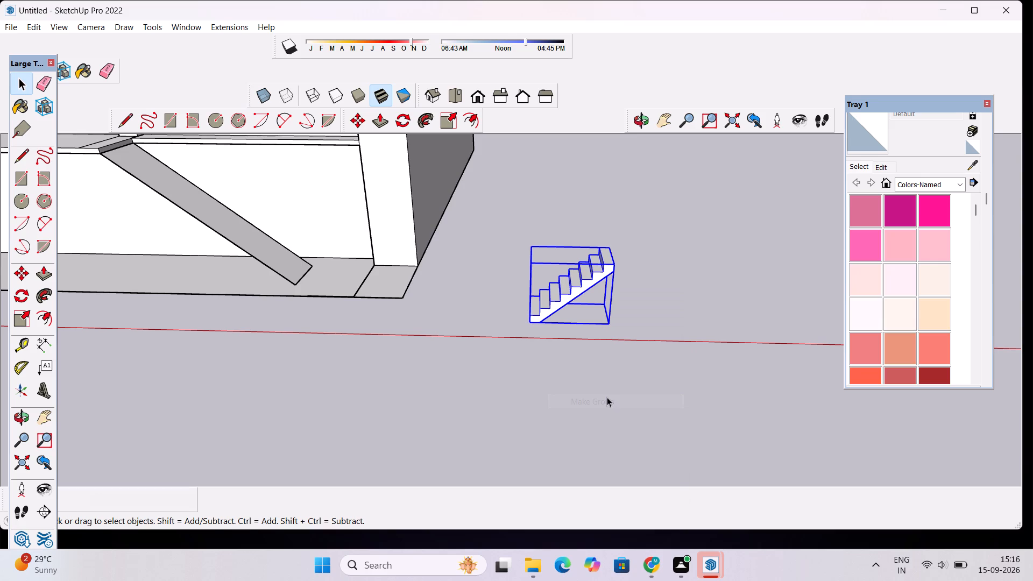
Copy the stair group about 72' across to the front of the cabinet's projecting base, near the far ramp.
key("m")
scroll(619, 367, "up", 5)
scroll(626, 208, "up", 4)
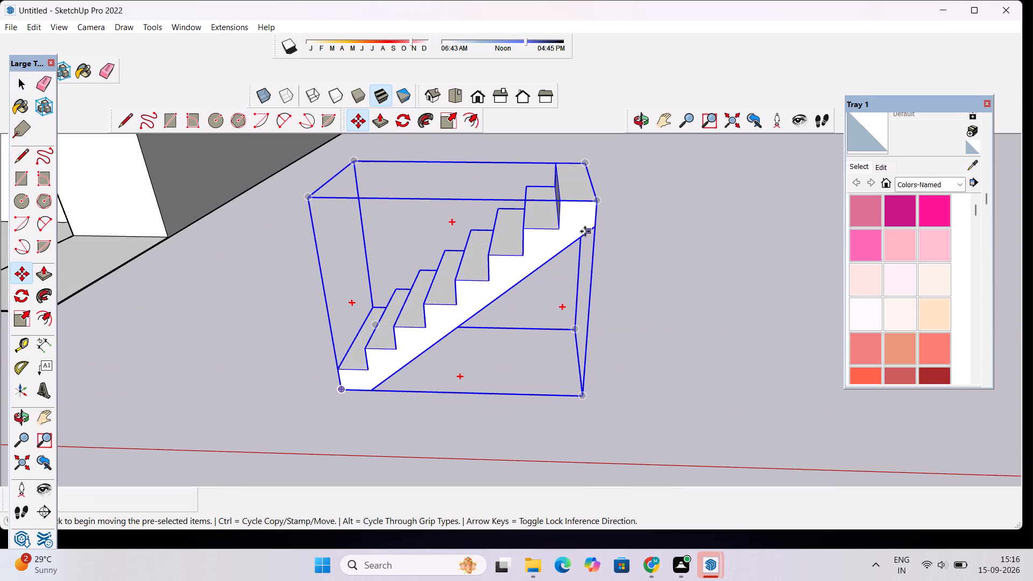
left_click(596, 228)
scroll(587, 261, "down", 3)
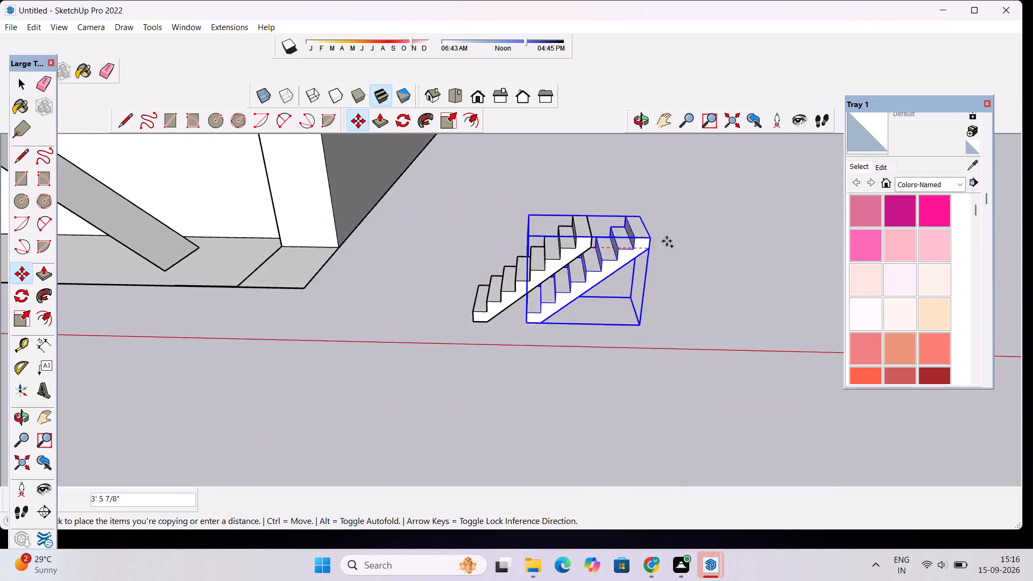
scroll(667, 241, "down", 17)
scroll(336, 198, "up", 7)
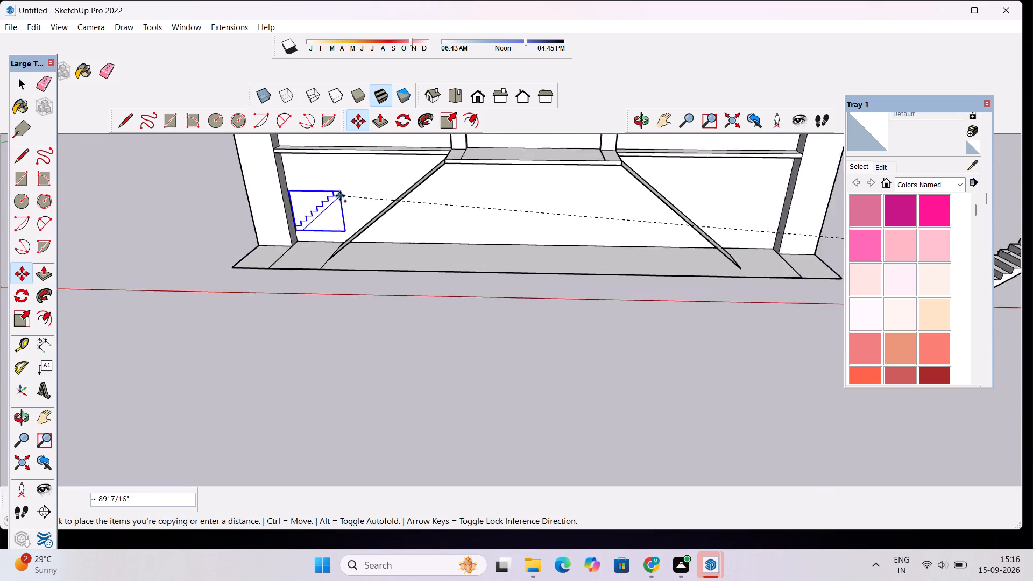
scroll(340, 196, "up", 1)
scroll(449, 155, "up", 4)
scroll(460, 226, "down", 3)
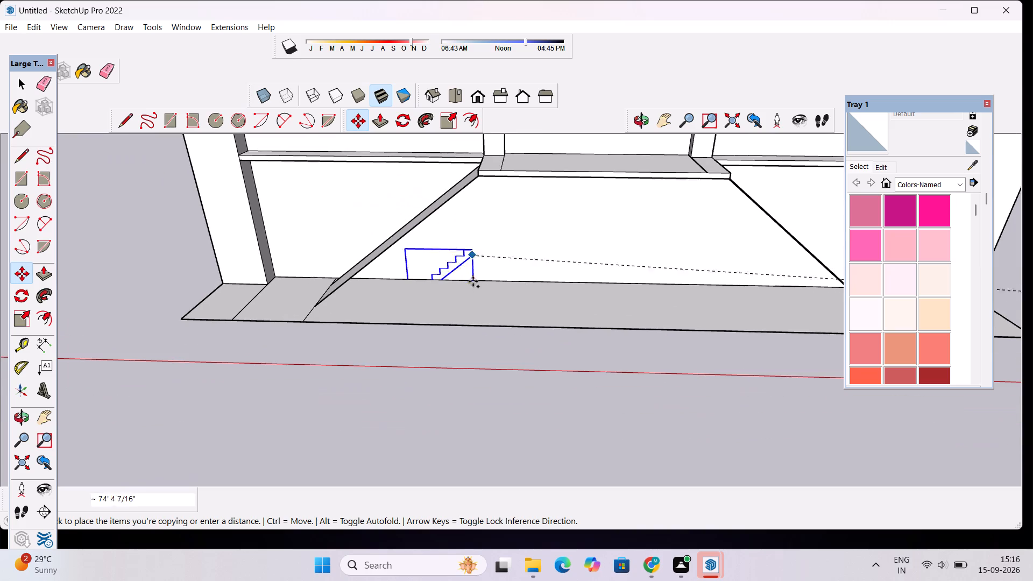
scroll(464, 173, "up", 5)
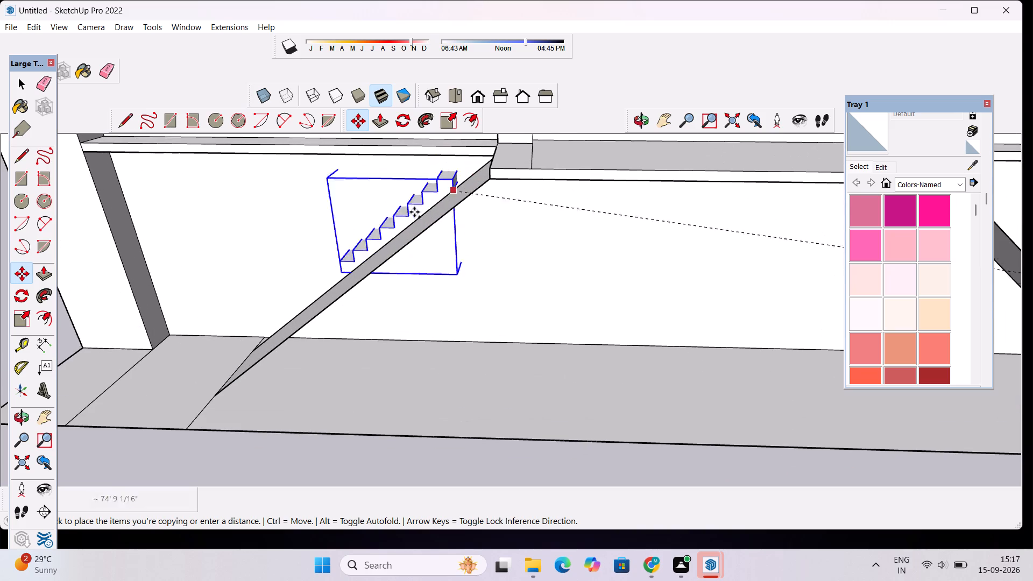
left_click(449, 457)
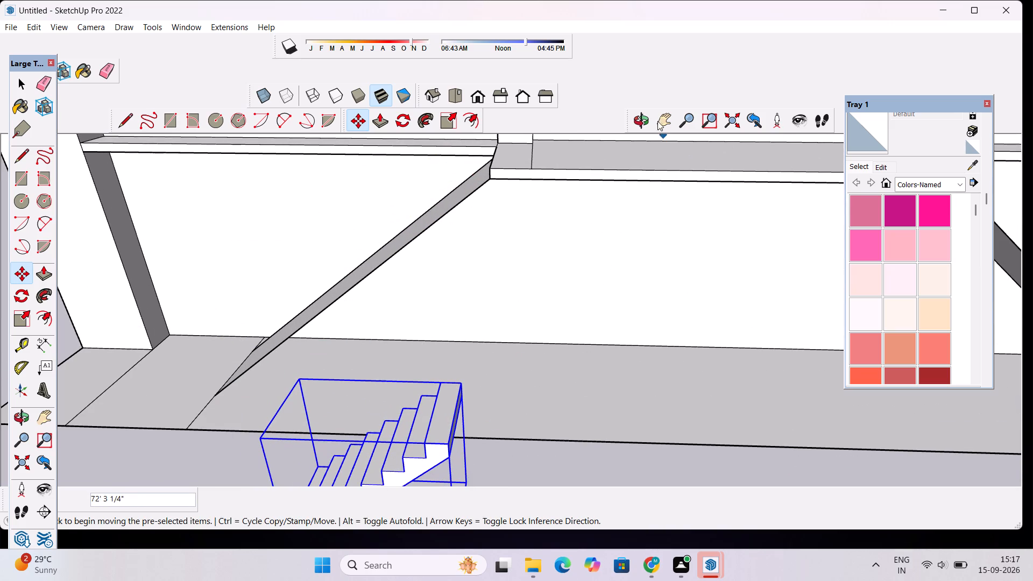
Move the copied stair group onto the far ramp, placing its top inner corner against the shelf edge, about 14' away.
left_click(634, 123)
left_click_drag(527, 246, 721, 225)
scroll(645, 249, "down", 5)
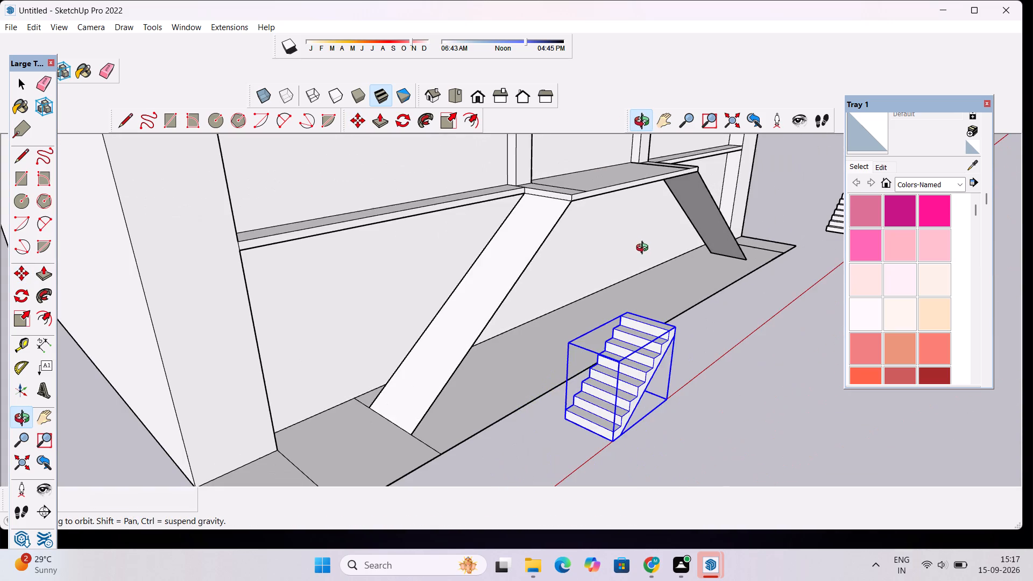
left_click_drag(607, 285, 607, 355)
scroll(605, 356, "up", 6)
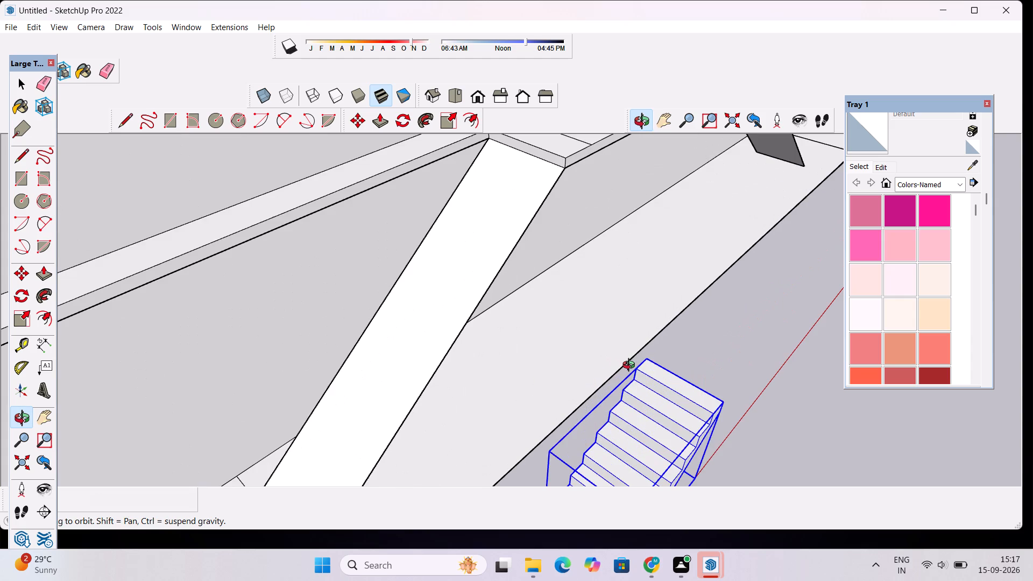
key("m")
left_click(644, 358)
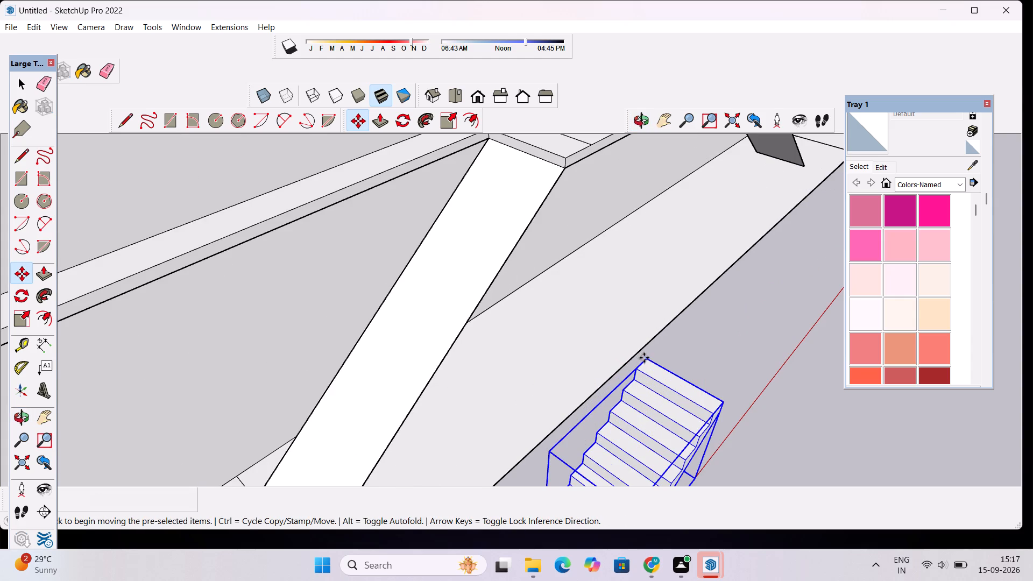
scroll(487, 181, "down", 6)
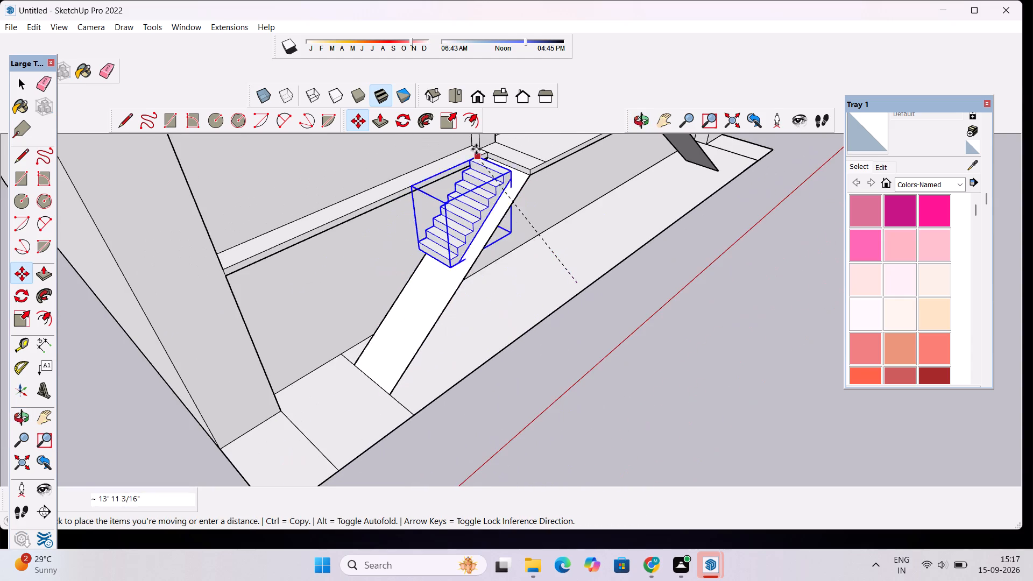
scroll(476, 141, "up", 13)
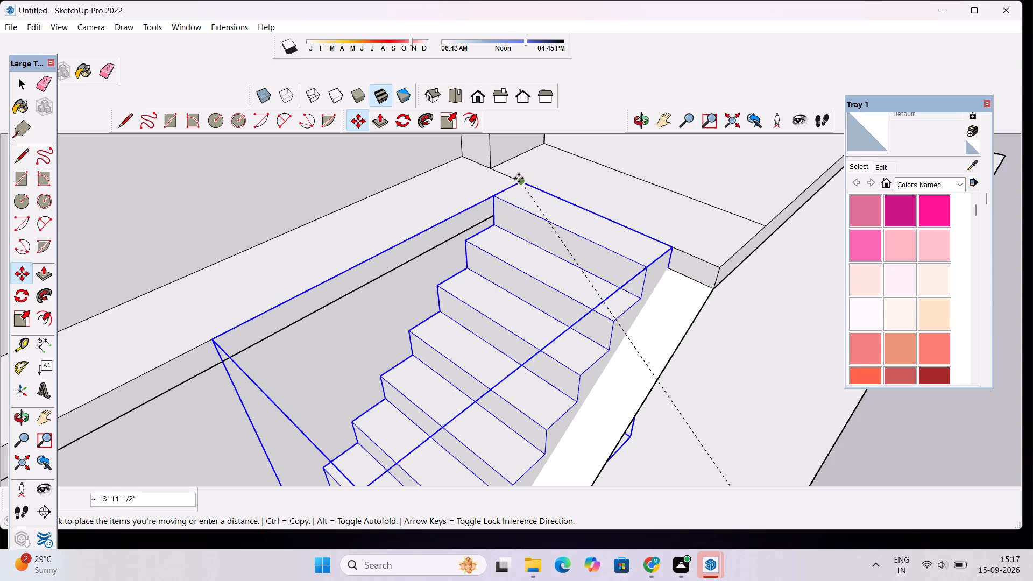
left_click(519, 179)
key("space")
Scale the stair group on the far ramp to 2.00 in height and stretch it lengthwise toward the ramp's foot.
scroll(449, 210, "down", 7)
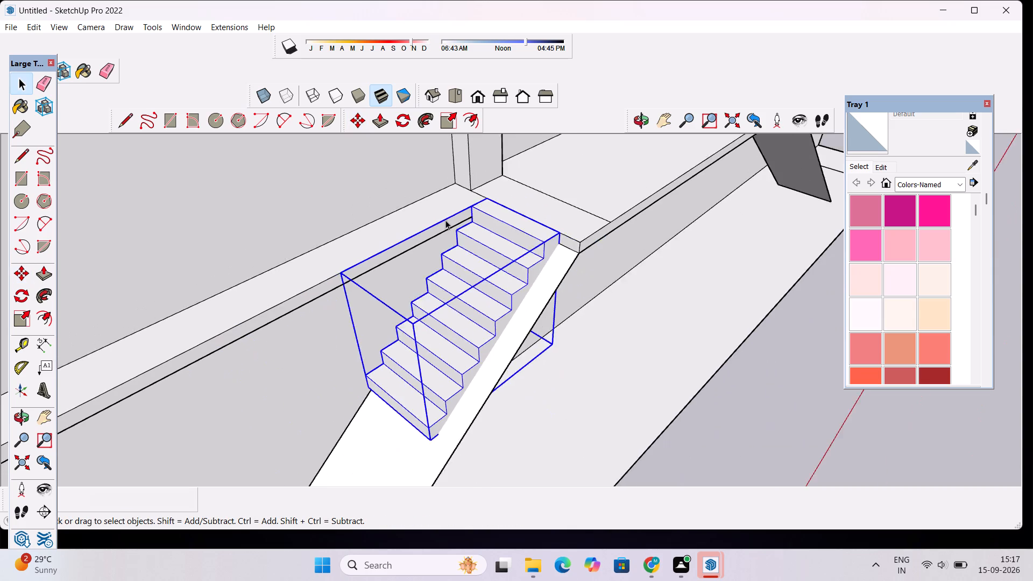
scroll(445, 220, "down", 5)
left_click(639, 120)
left_click_drag(585, 282, 538, 272)
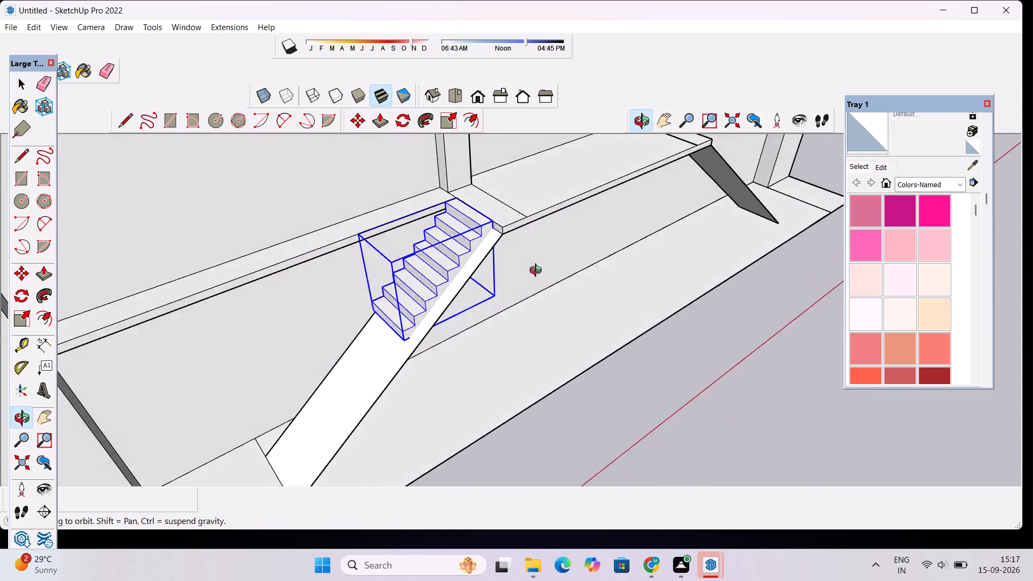
left_click_drag(538, 272, 488, 219)
left_click_drag(465, 221, 598, 313)
scroll(497, 296, "down", 5)
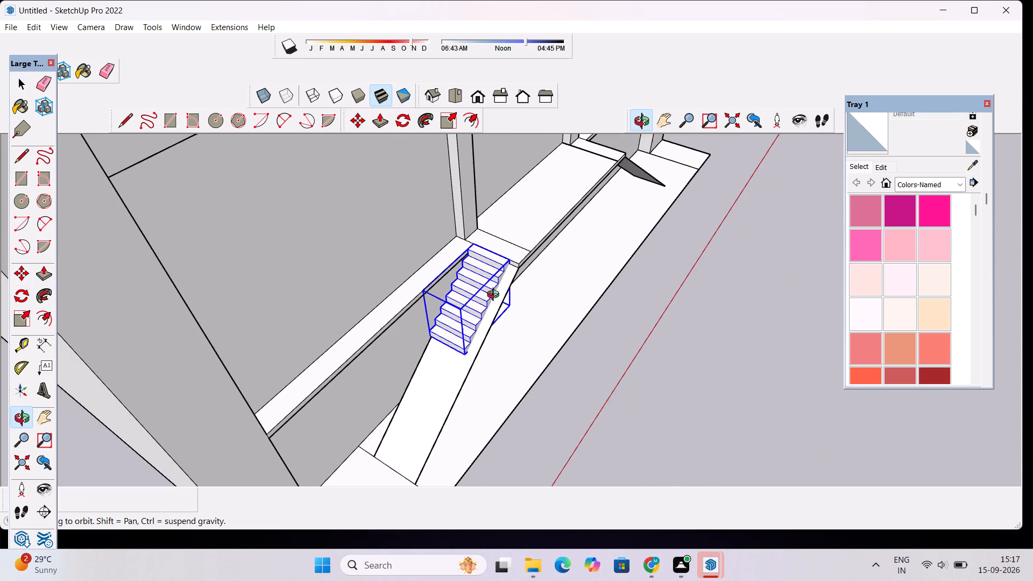
left_click_drag(489, 309, 465, 243, "shift")
scroll(463, 237, "up", 3, "shift")
left_click_drag(463, 232, 462, 245, "shift")
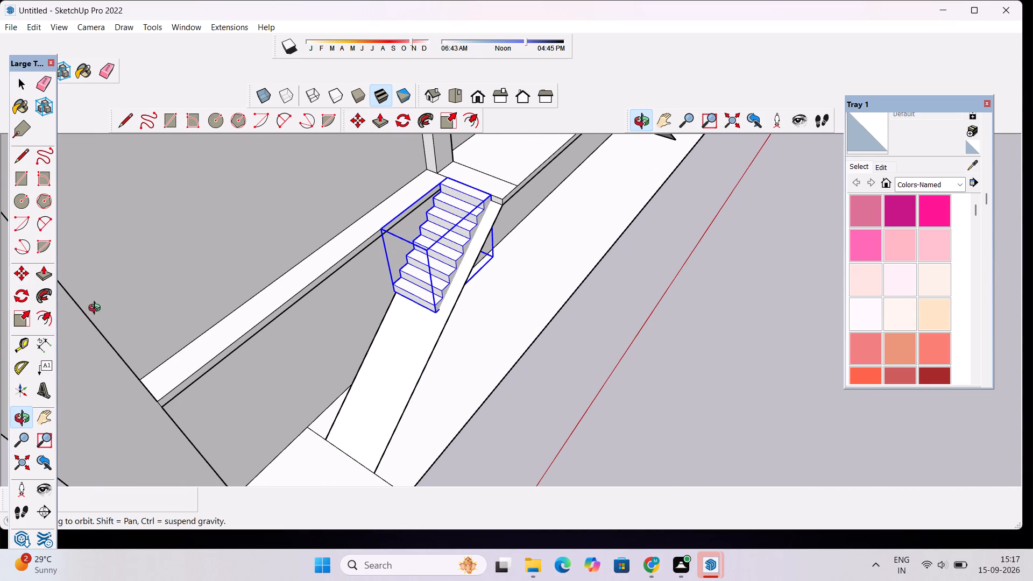
left_click(30, 322)
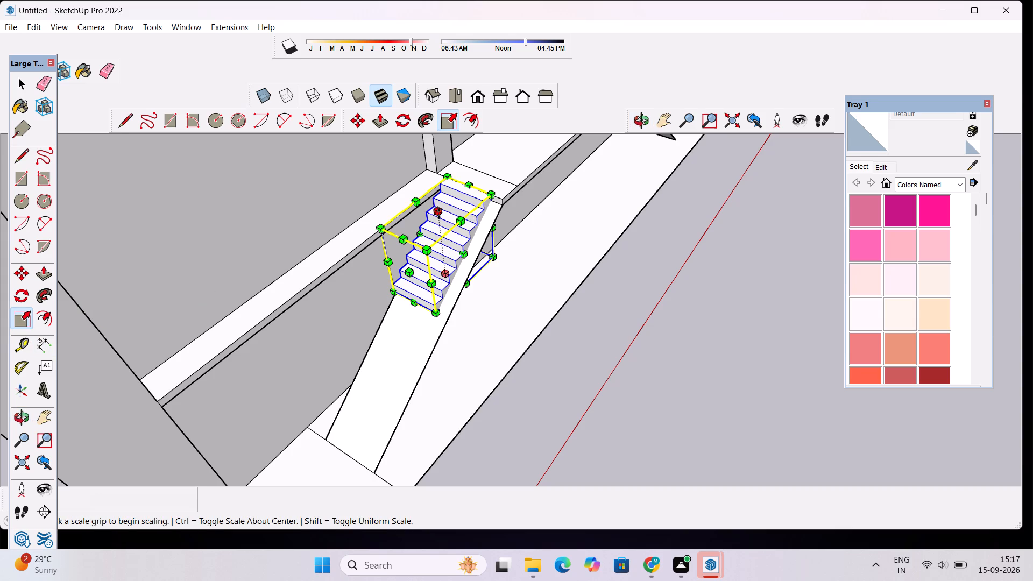
left_click(447, 276)
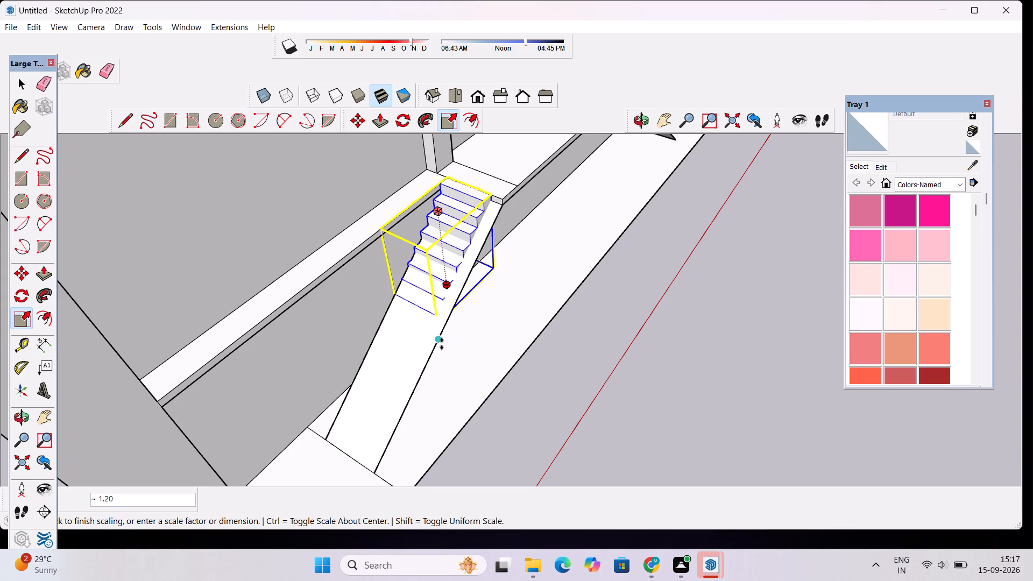
left_click(450, 328)
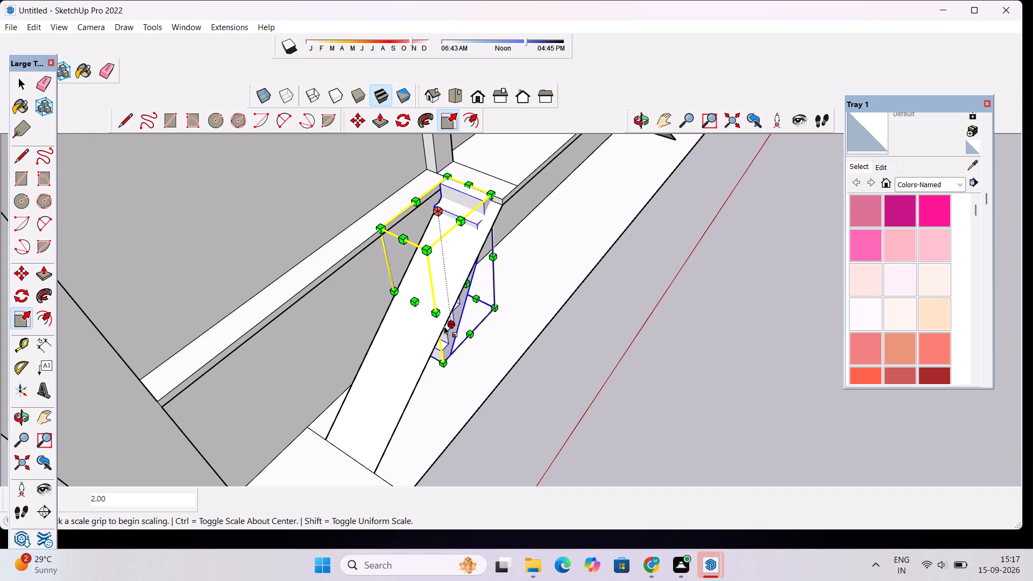
left_click(415, 301)
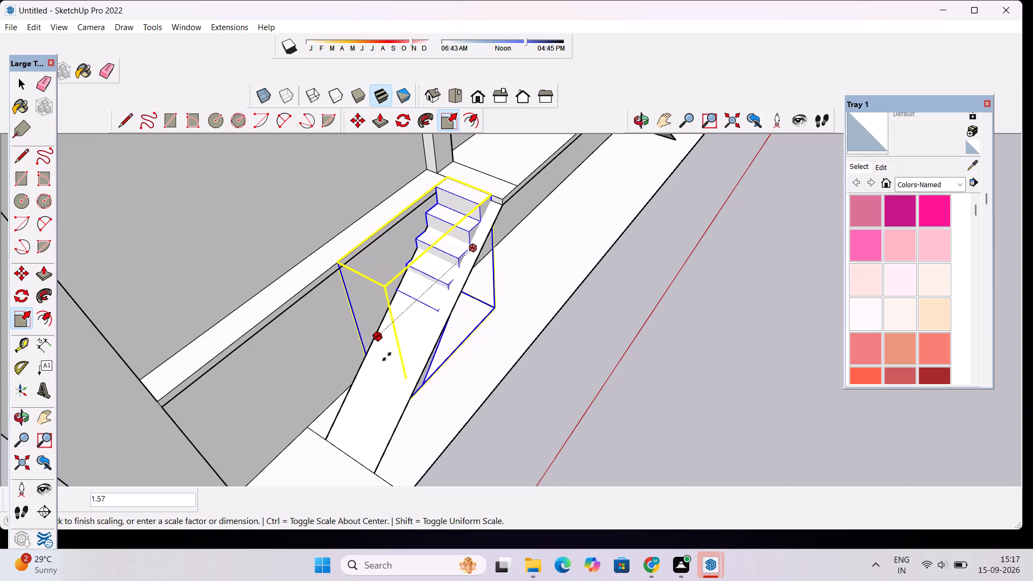
left_click(379, 369)
key("space")
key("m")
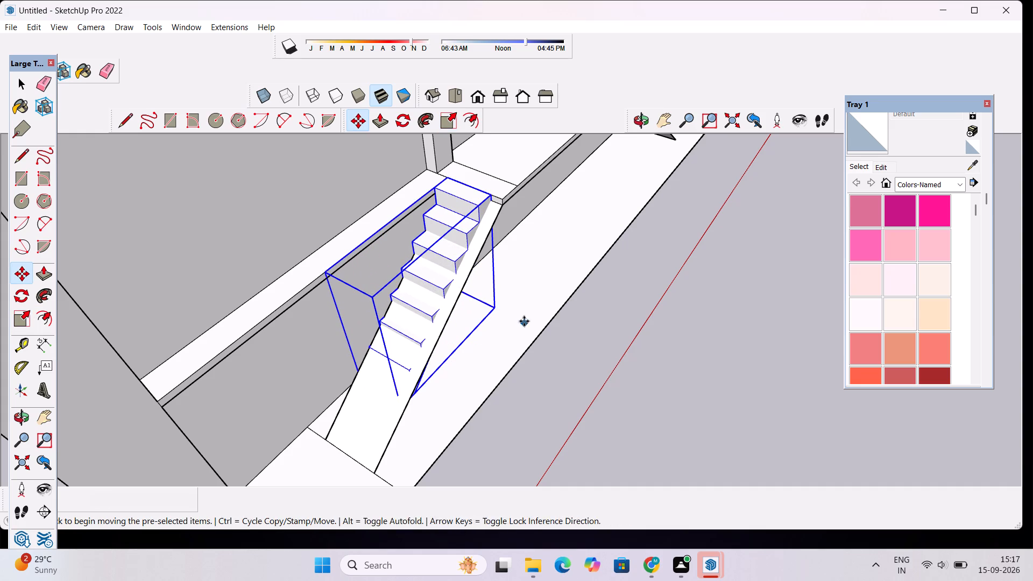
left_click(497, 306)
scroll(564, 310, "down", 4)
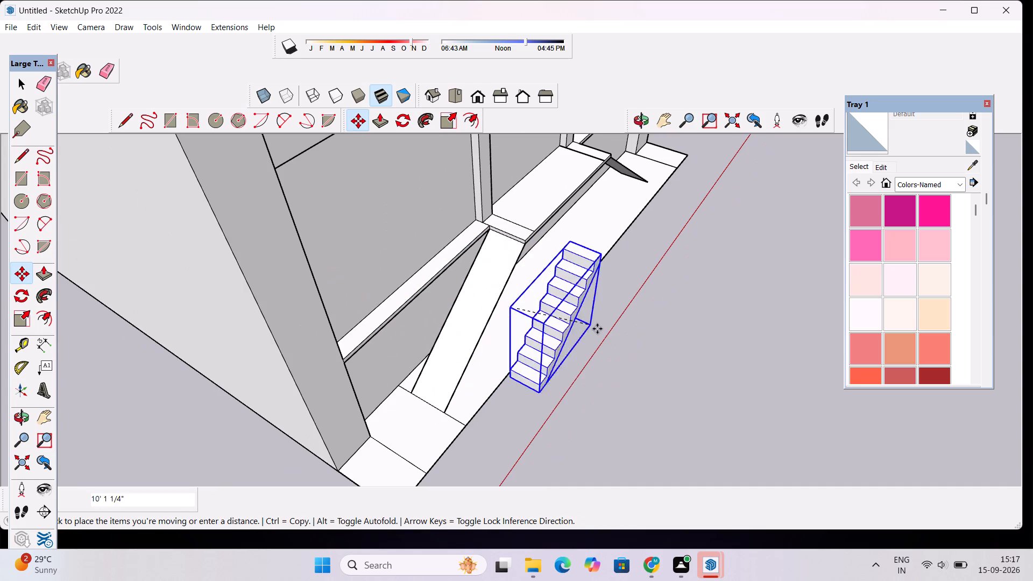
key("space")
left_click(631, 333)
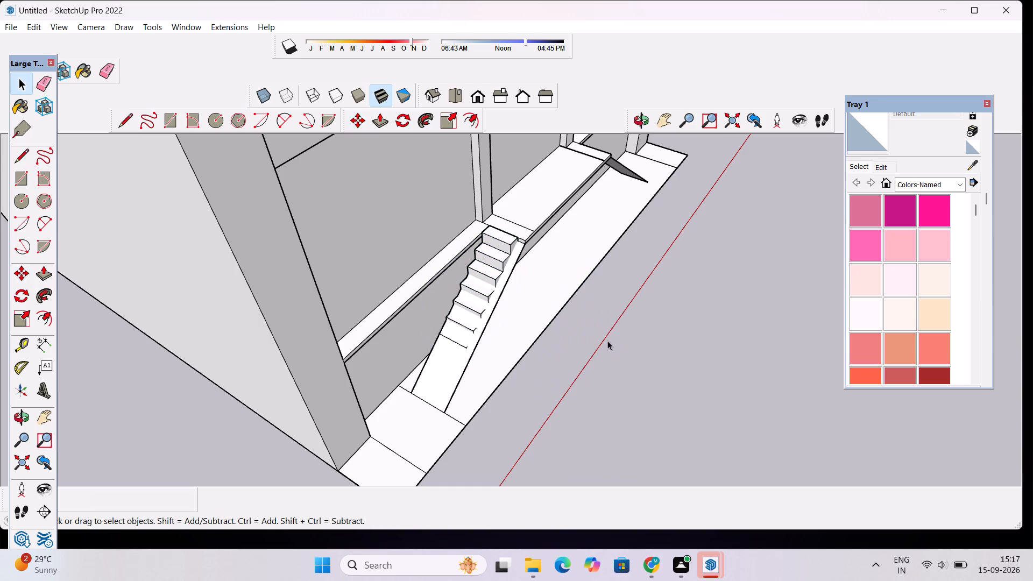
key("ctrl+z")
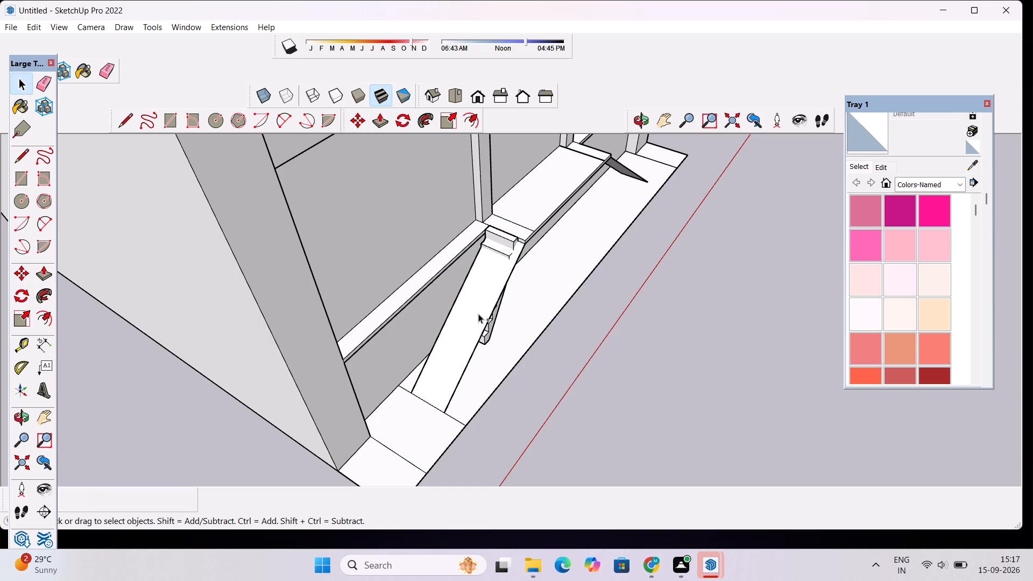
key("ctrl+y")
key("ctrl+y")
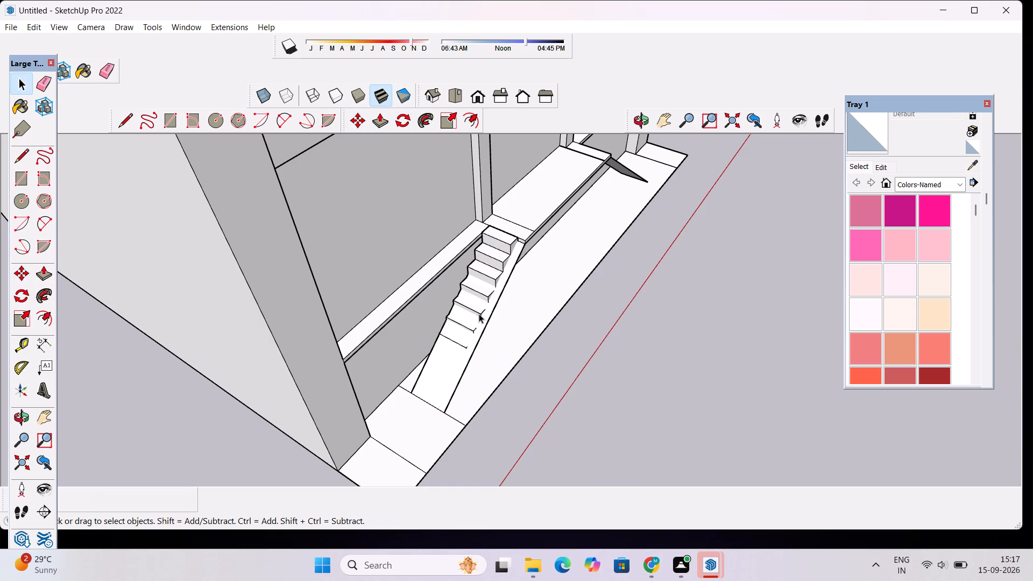
Move the enlarged stair group off the far ramp onto the open ground in front of the cabinet.
left_click(482, 314)
key("m")
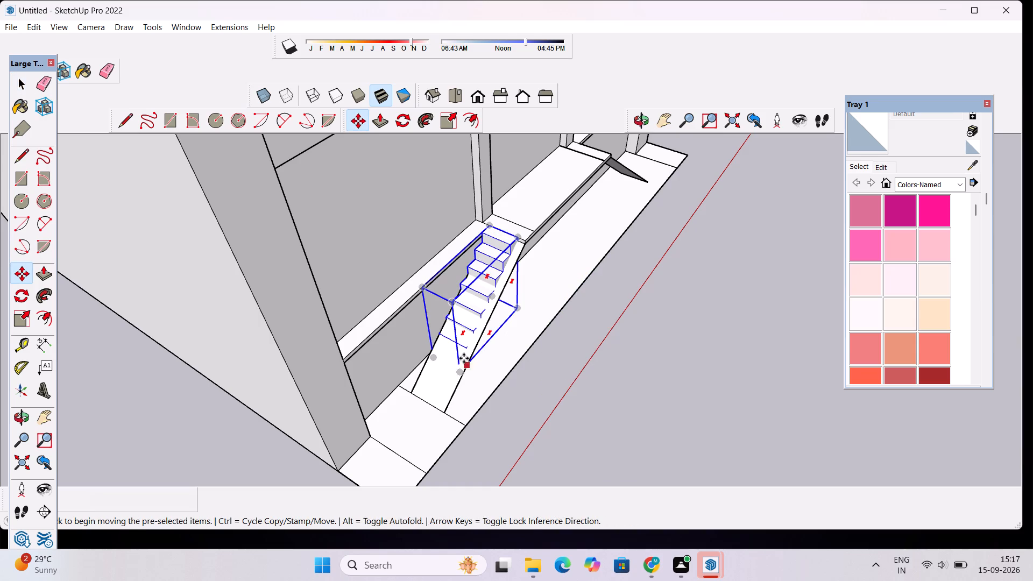
left_click(464, 355)
left_click(745, 435)
key("space")
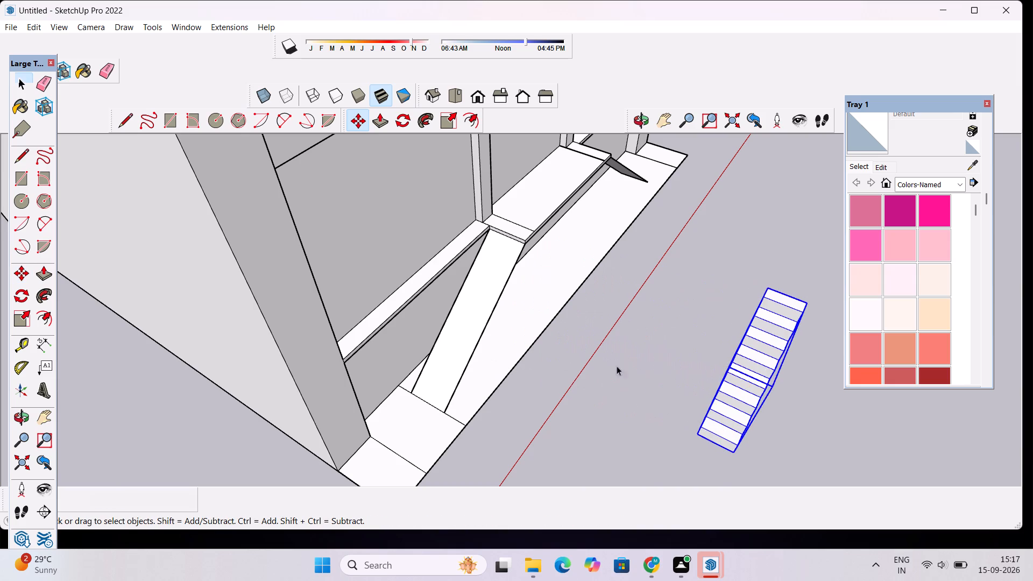
Erase the far ramp that the stair group was standing on.
key("e")
left_click_drag(505, 318, 484, 317)
scroll(452, 285, "up", 2)
left_click(460, 290)
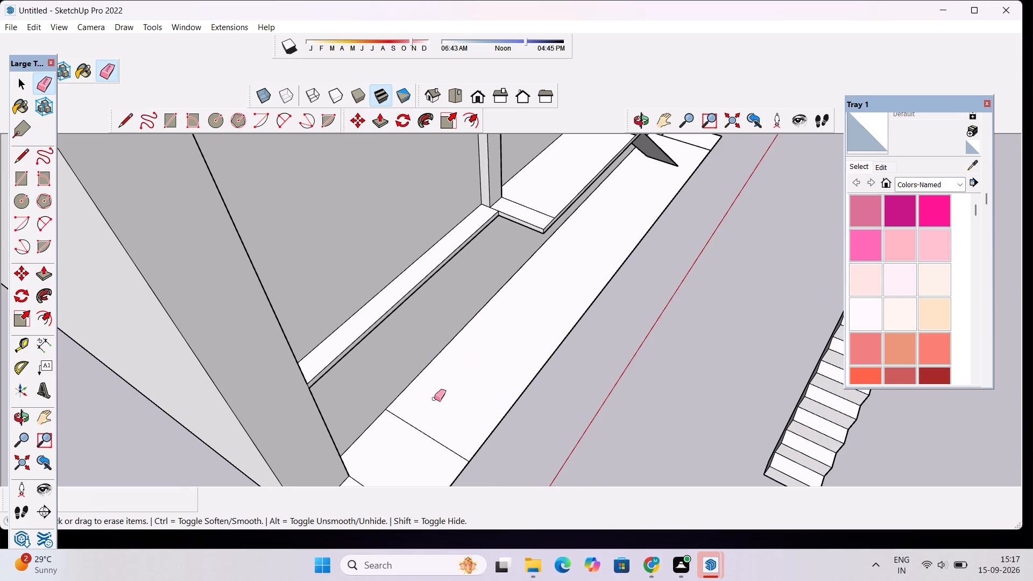
Erase the remaining ramp at the opposite end of the shelf, including its leftover edges on the base.
scroll(434, 391, "down", 4)
left_click(640, 120)
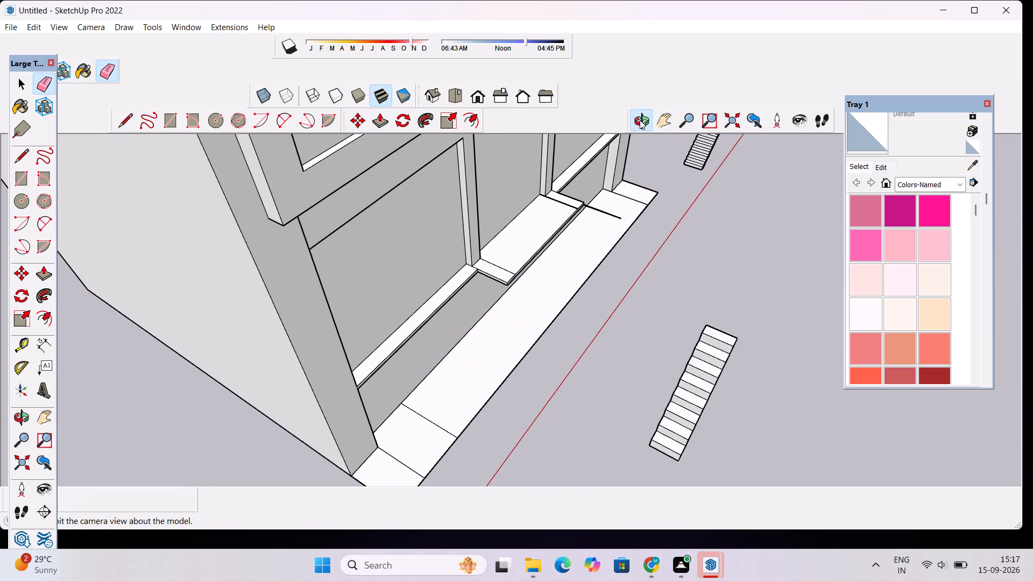
left_click_drag(701, 278, 506, 270)
scroll(694, 268, "up", 3)
left_click_drag(704, 271, 568, 291, "shift")
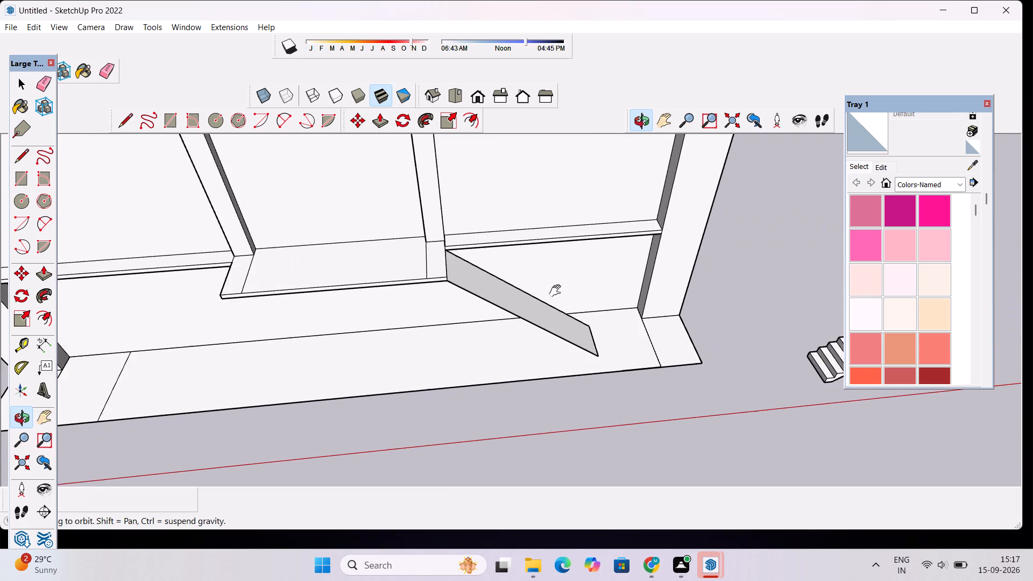
scroll(557, 291, "up", 4)
left_click_drag(564, 321, 529, 326)
key("e")
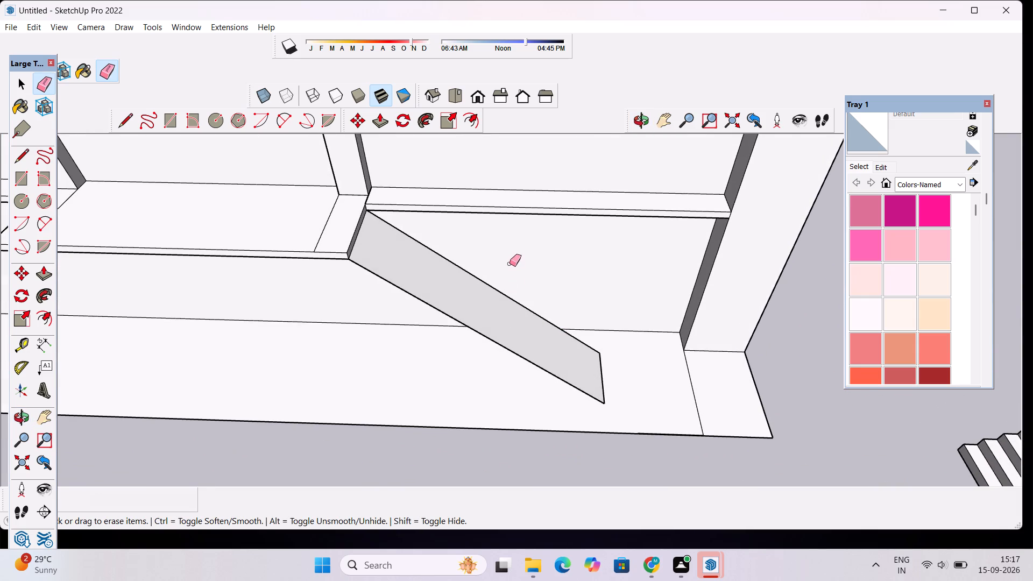
left_click_drag(510, 264, 501, 290)
left_click_drag(476, 256, 469, 277)
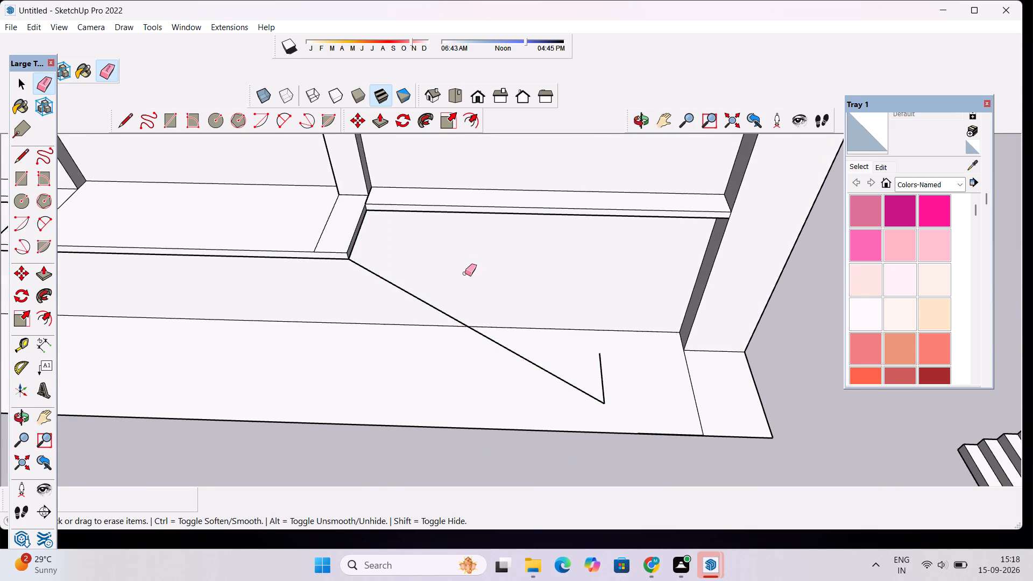
left_click_drag(464, 267, 435, 308)
left_click_drag(628, 359, 576, 384)
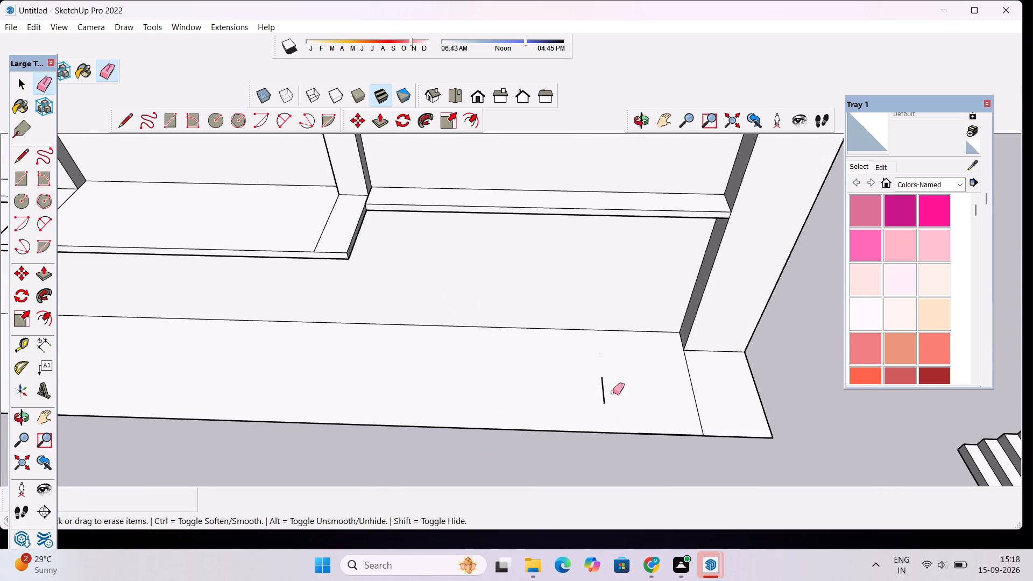
left_click_drag(648, 365, 599, 364)
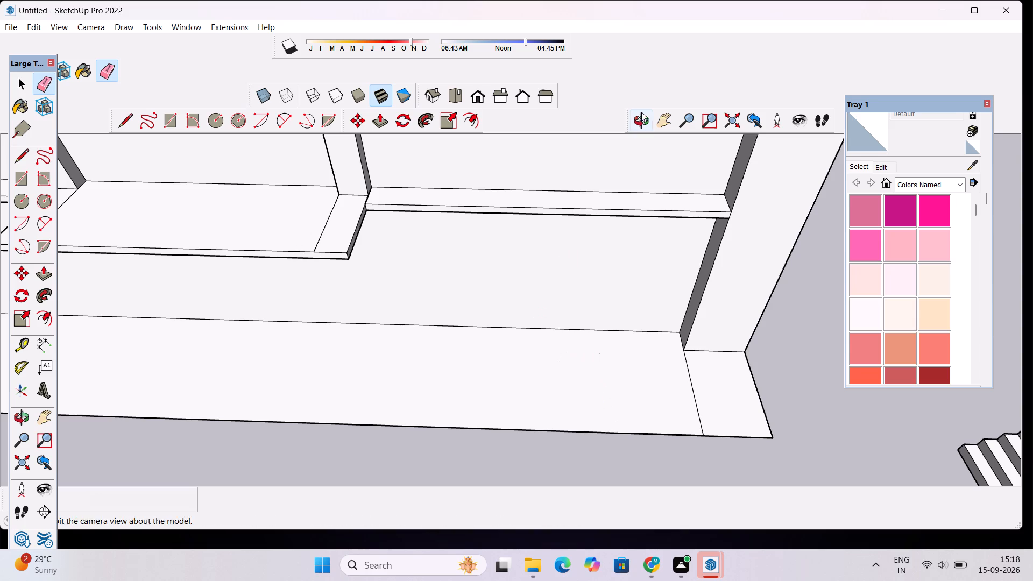
Erase the dividing line across the projecting shelf's top near its left end.
left_click(645, 118)
left_click_drag(539, 256, 642, 46)
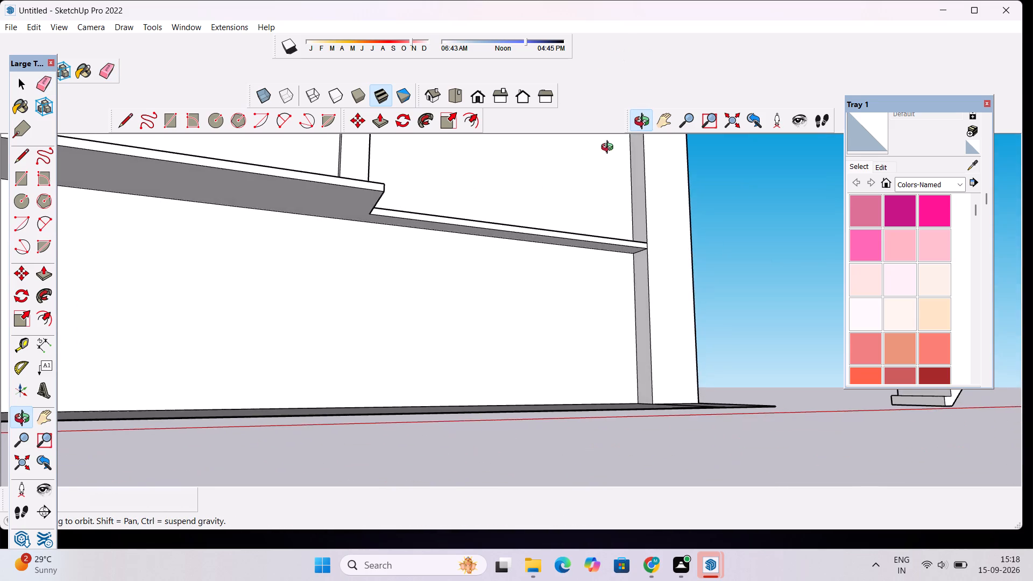
left_click_drag(595, 159, 514, 298)
right_click(514, 297)
left_click_drag(555, 225, 554, 264)
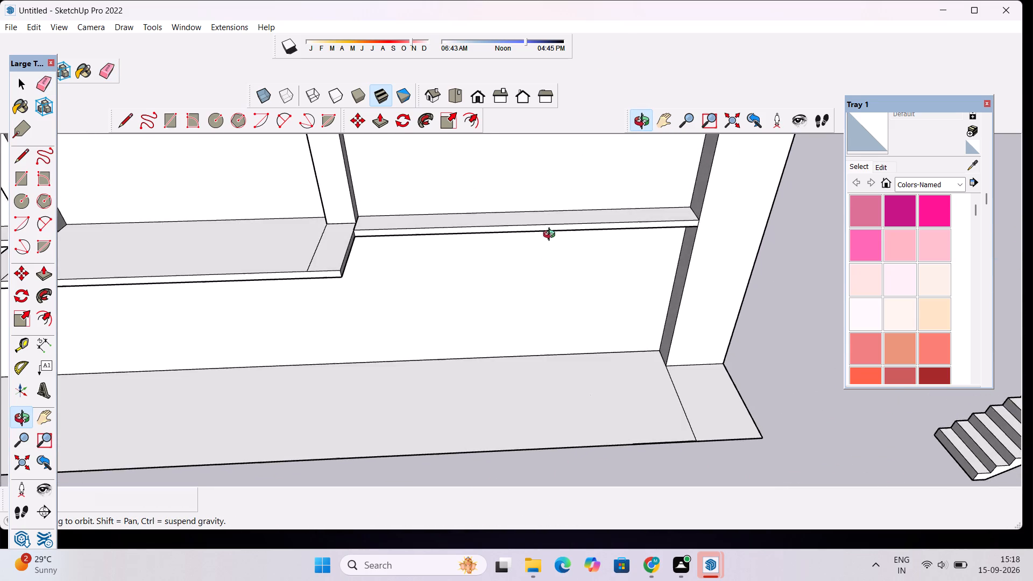
scroll(553, 230, "down", 4)
key("e")
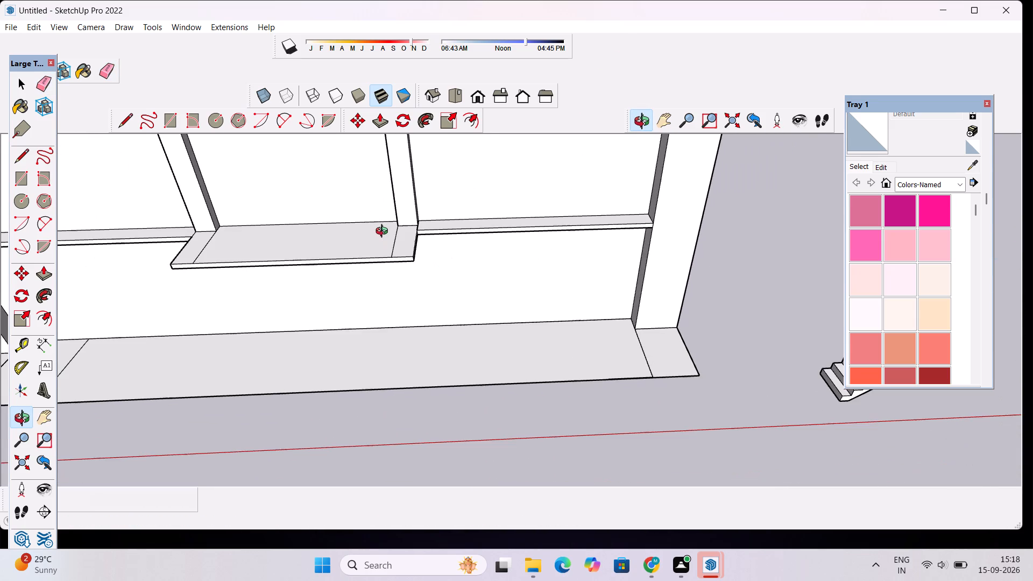
scroll(253, 230, "up", 2)
left_click(199, 244)
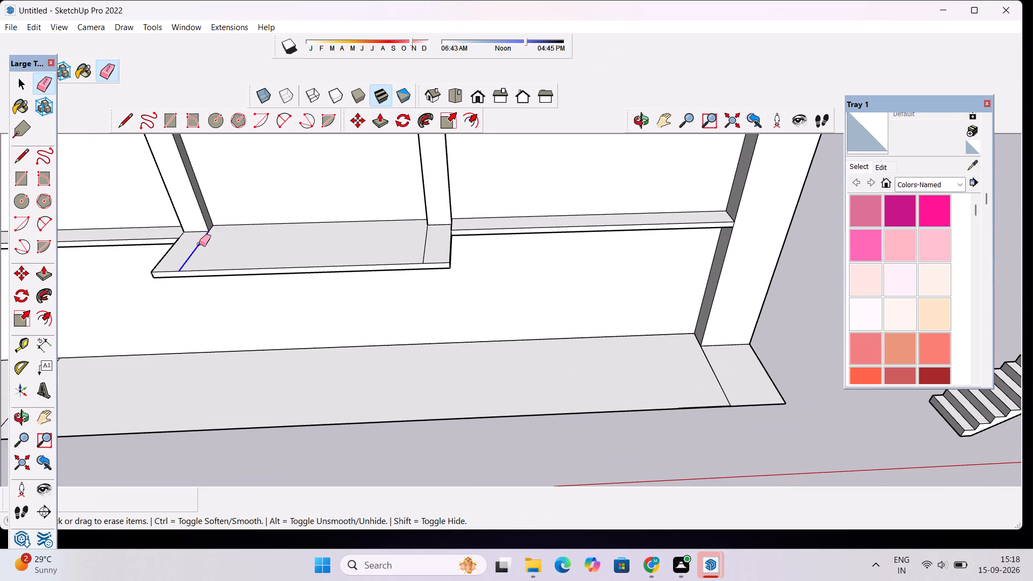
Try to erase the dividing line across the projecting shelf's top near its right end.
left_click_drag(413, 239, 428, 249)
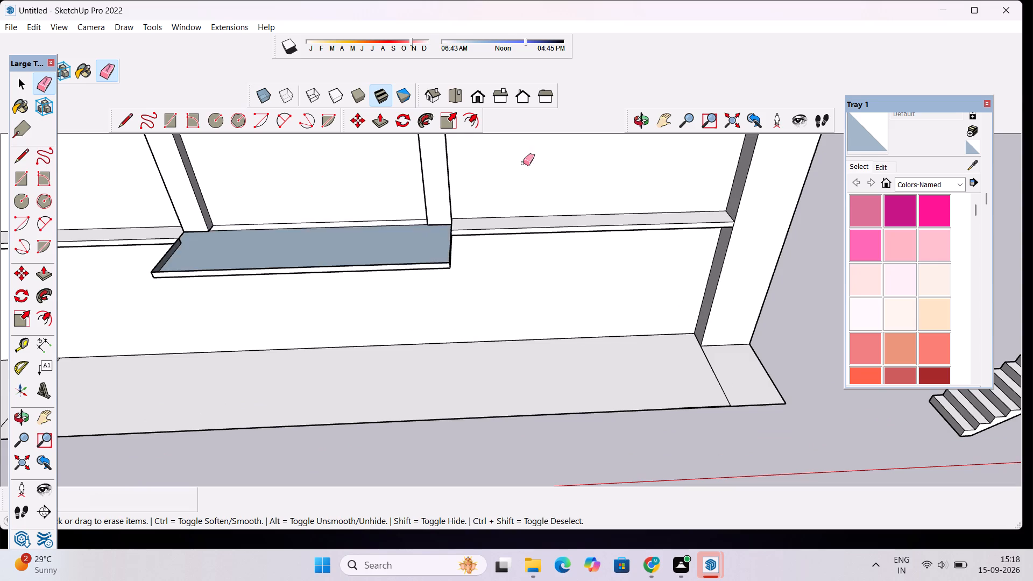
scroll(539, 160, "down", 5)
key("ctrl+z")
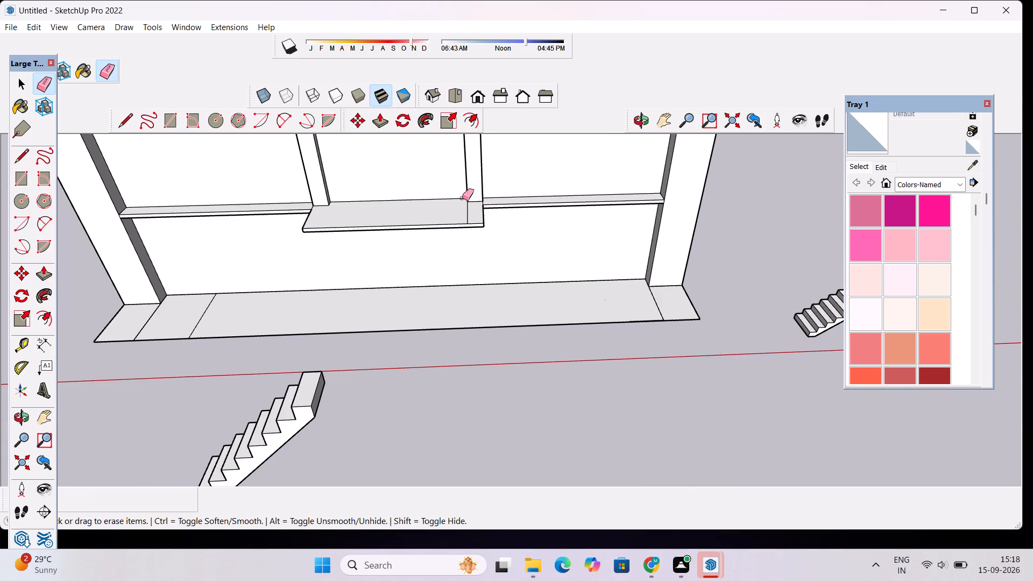
Push/pull the narrow strip at the projecting shelf's right end flush with the shelf top and erase the line between them.
scroll(461, 197, "up", 18)
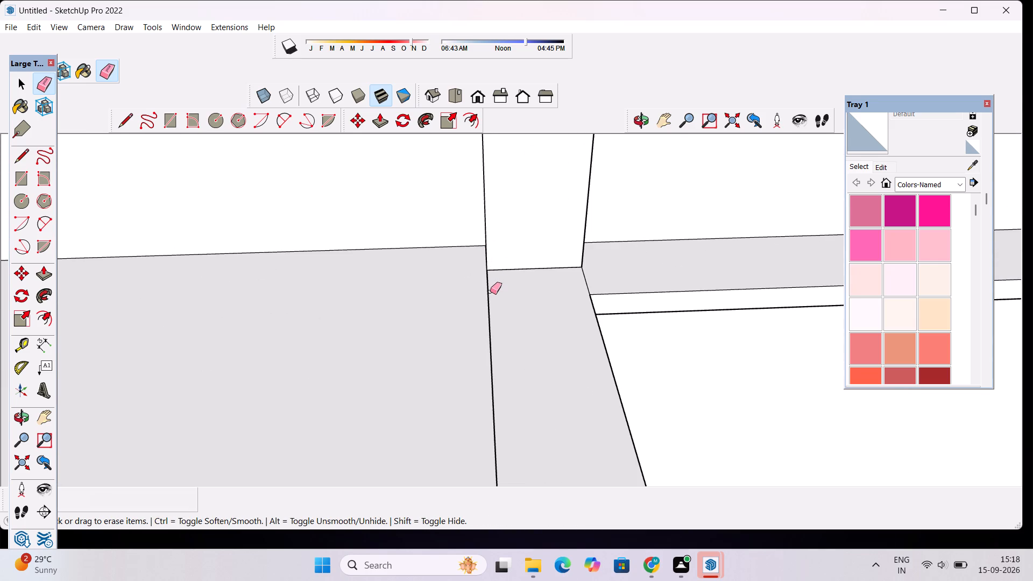
scroll(490, 292, "up", 9)
key("space")
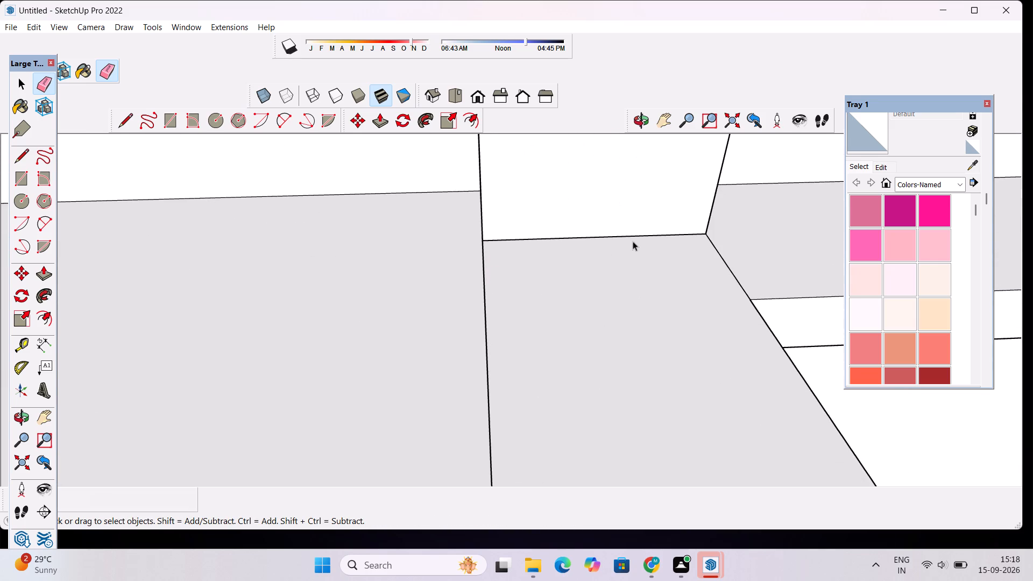
left_click(634, 277)
key("p")
left_click(634, 277)
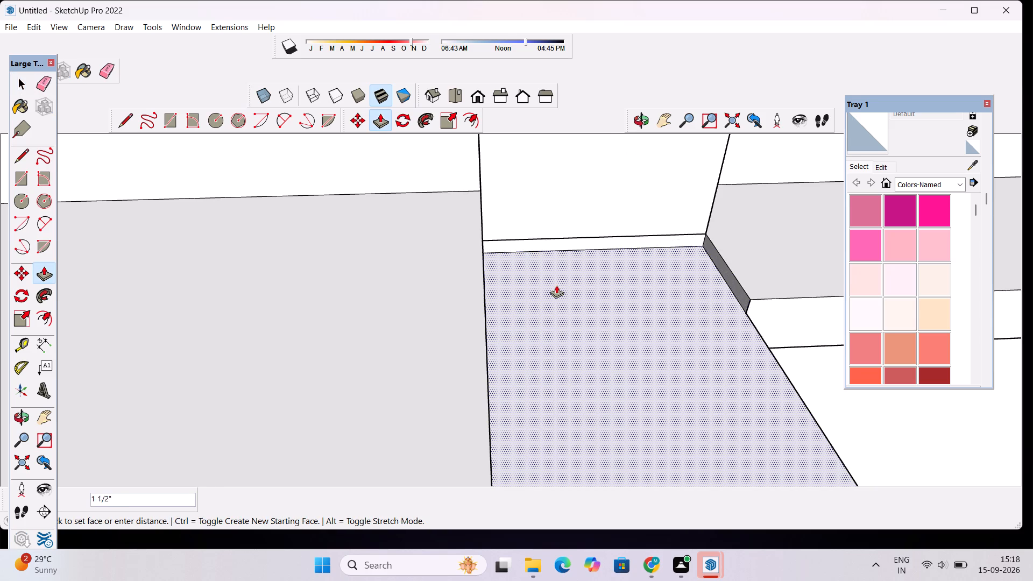
left_click(467, 238)
key("space")
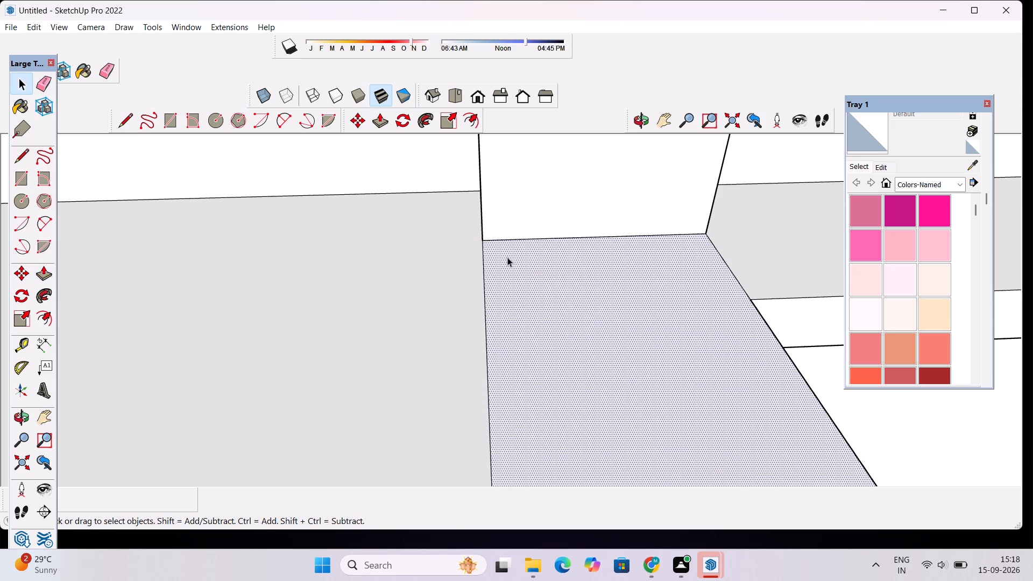
key("e")
left_click_drag(499, 268, 477, 301)
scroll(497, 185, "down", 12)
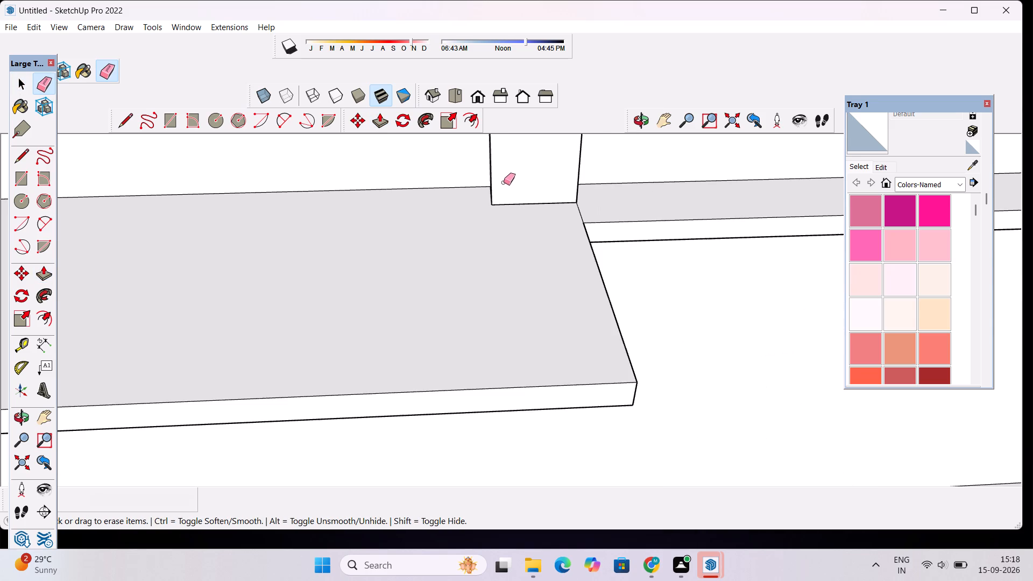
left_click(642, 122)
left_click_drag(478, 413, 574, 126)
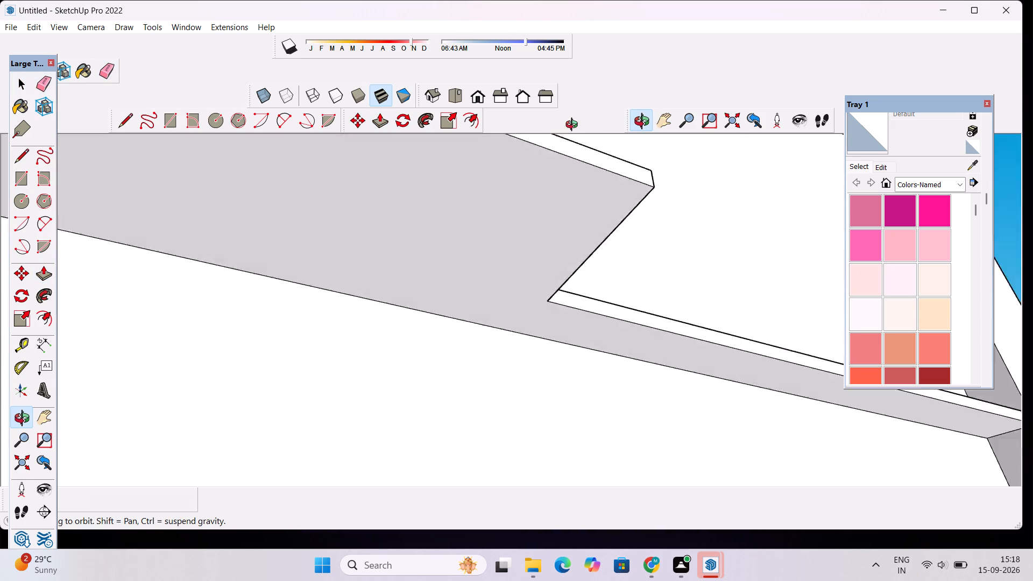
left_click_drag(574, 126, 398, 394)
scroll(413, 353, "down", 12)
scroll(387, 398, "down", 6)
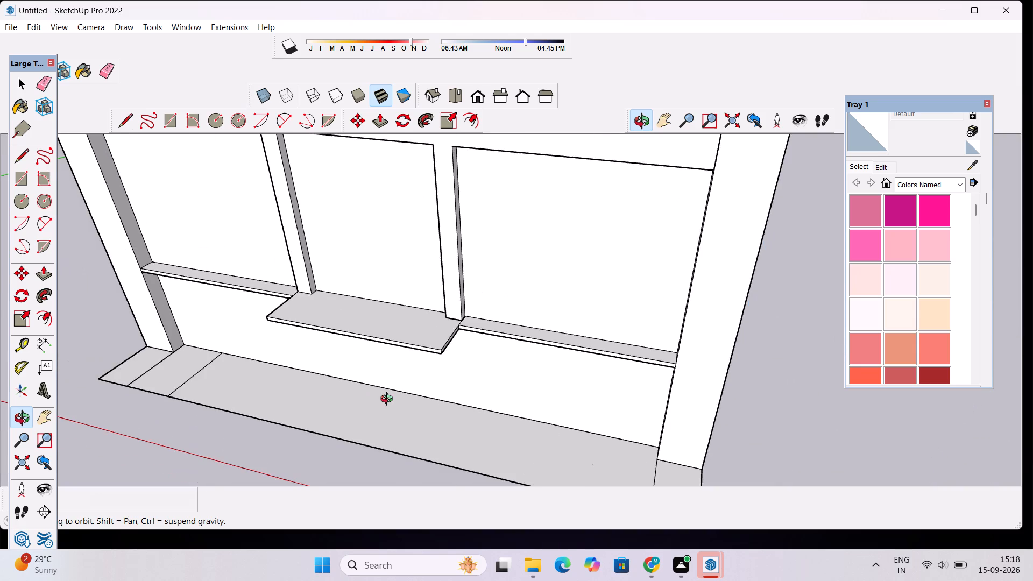
Select the grouped stair flight standing in front of the cabinet's base, below the projecting shelf.
left_click_drag(390, 406, 640, 311)
scroll(718, 269, "down", 4, "shift")
scroll(615, 374, "up", 3, "shift")
left_click_drag(631, 331, 603, 375, "shift")
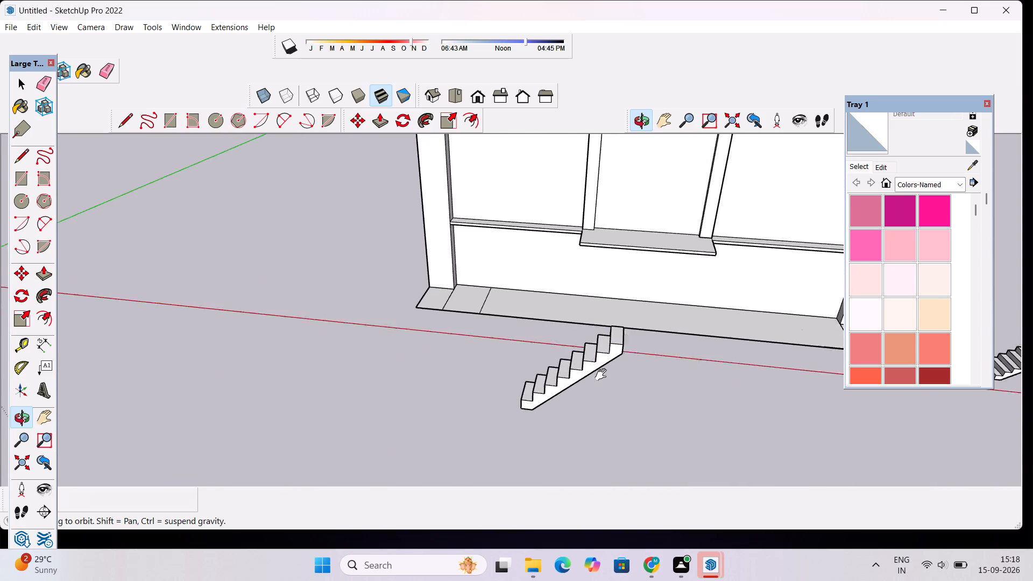
left_click_drag(603, 375, 578, 399, "shift")
scroll(572, 398, "up", 4, "shift")
left_click_drag(584, 370, 581, 379, "shift")
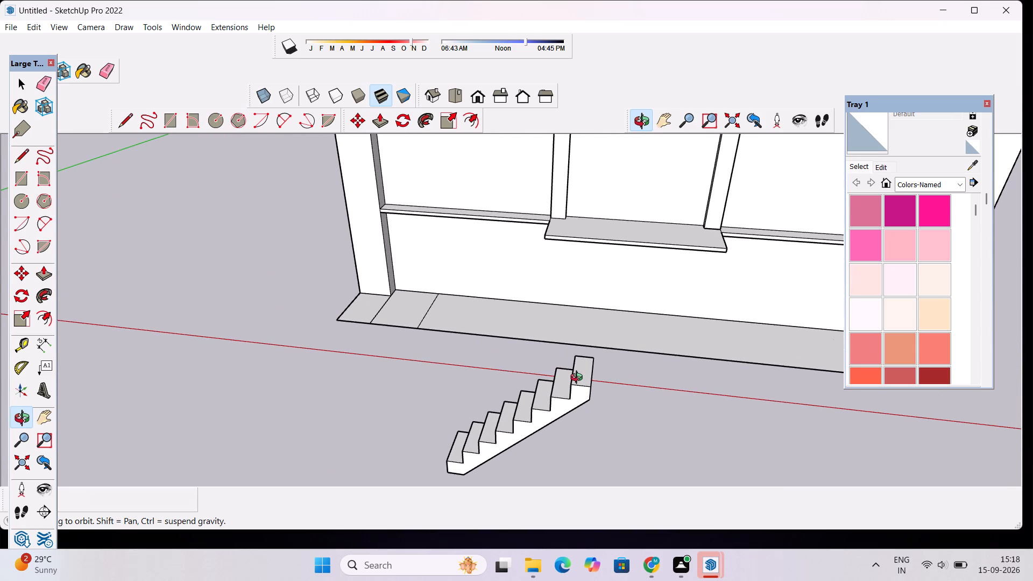
key("space")
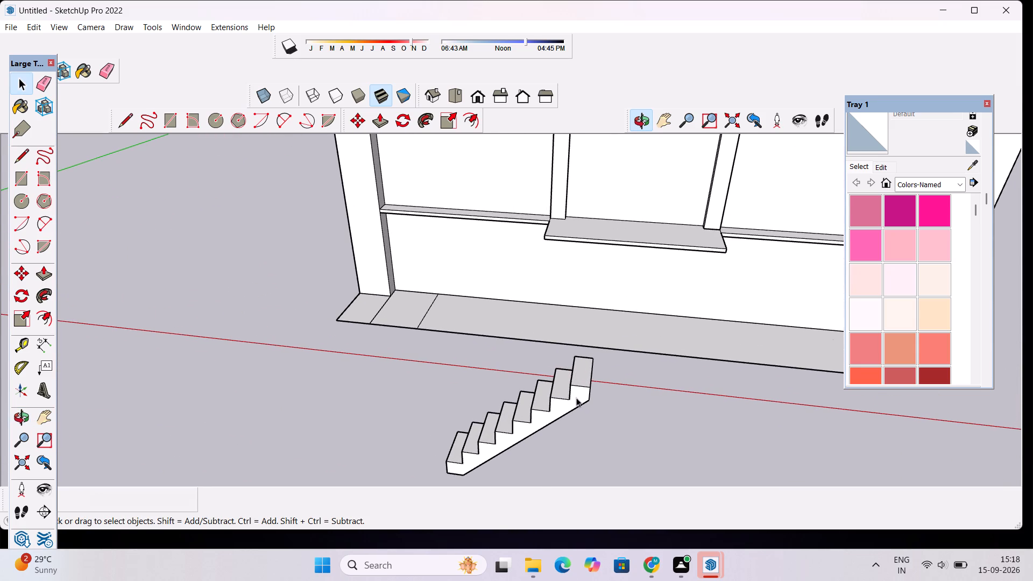
left_click(576, 398)
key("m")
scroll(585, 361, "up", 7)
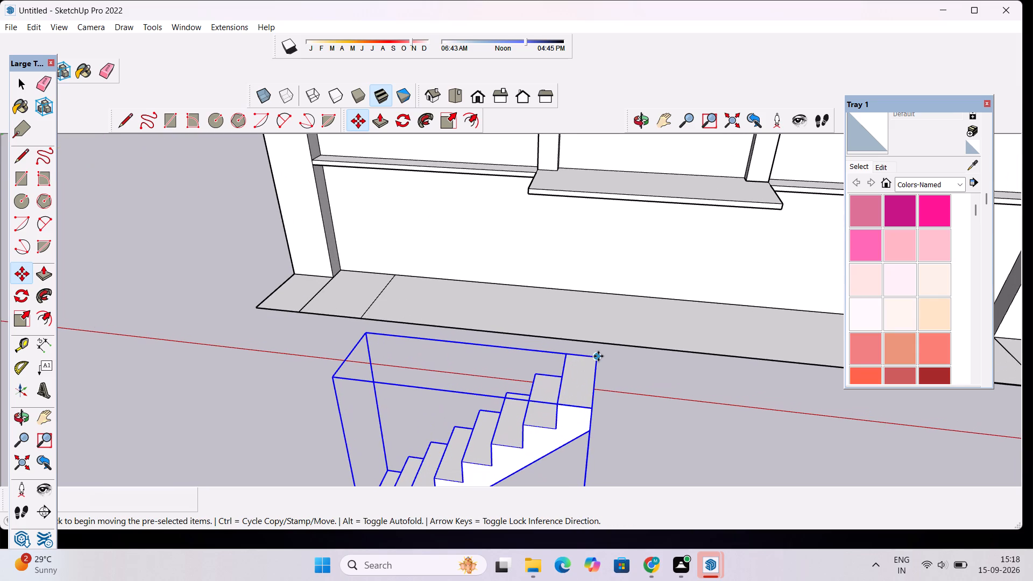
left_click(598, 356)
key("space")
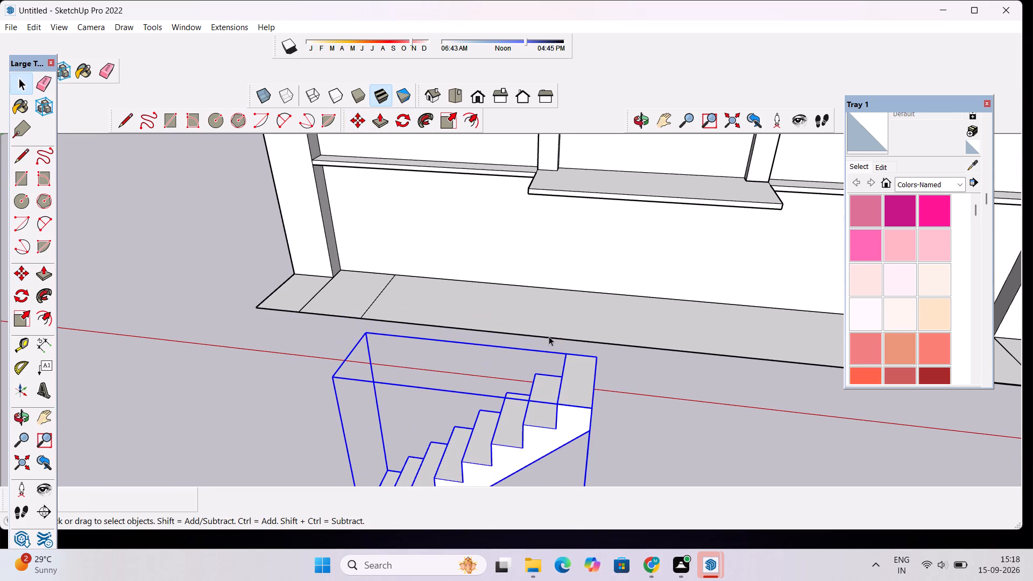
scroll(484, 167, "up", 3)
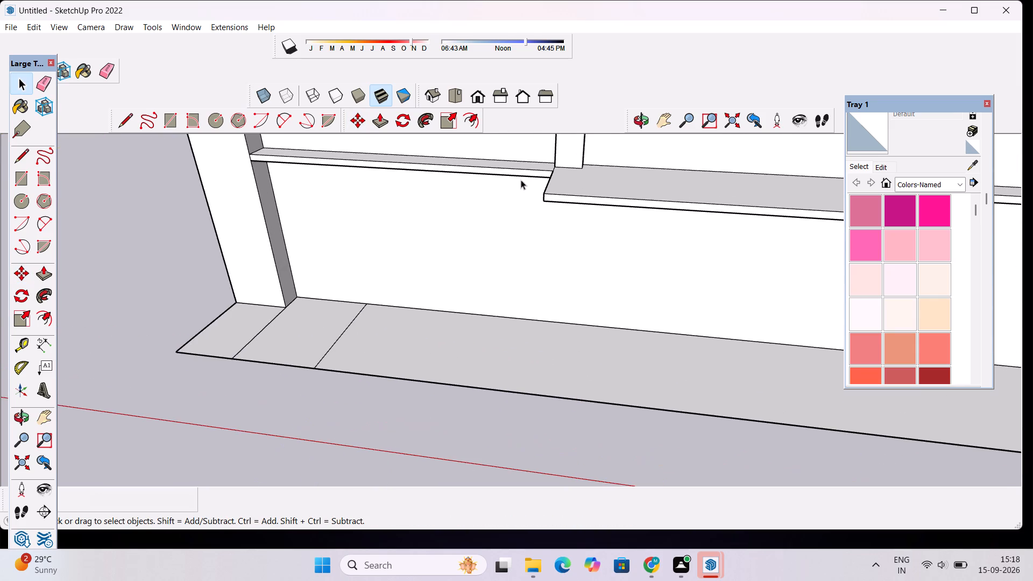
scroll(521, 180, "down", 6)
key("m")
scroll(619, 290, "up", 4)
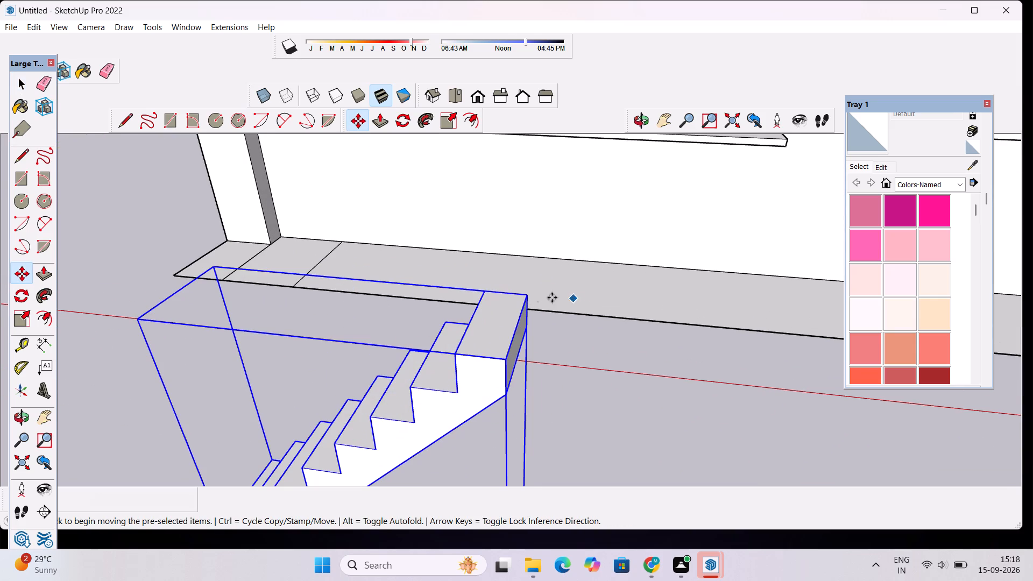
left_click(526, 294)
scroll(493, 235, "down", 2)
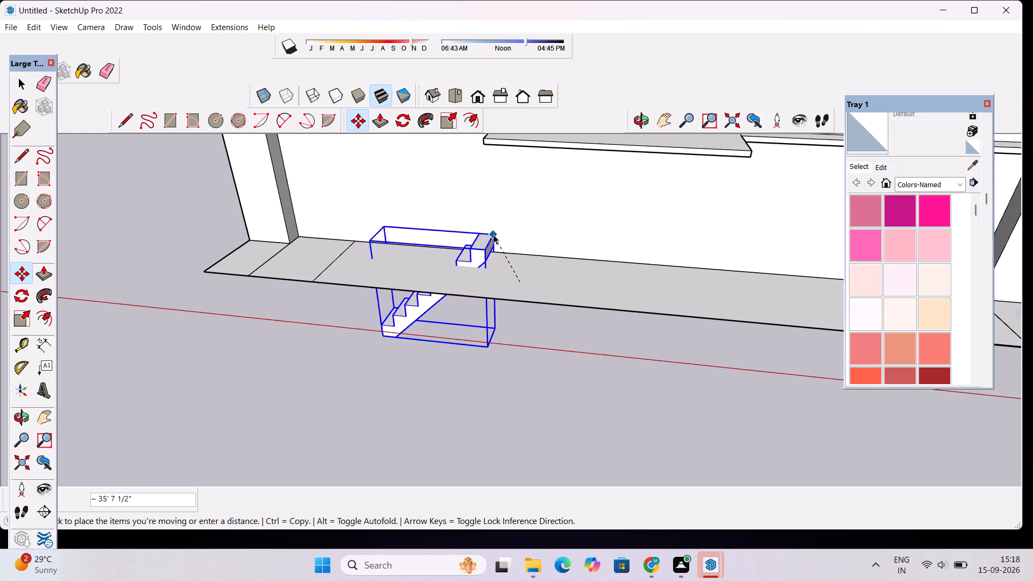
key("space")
Copy the stair flight about 31' 5" by its top back corner to the projecting shelf's near end, level with the shelf top.
scroll(493, 235, "down", 6)
scroll(509, 248, "up", 4)
key("m")
scroll(510, 252, "up", 4)
left_click(468, 259)
scroll(463, 223, "down", 2)
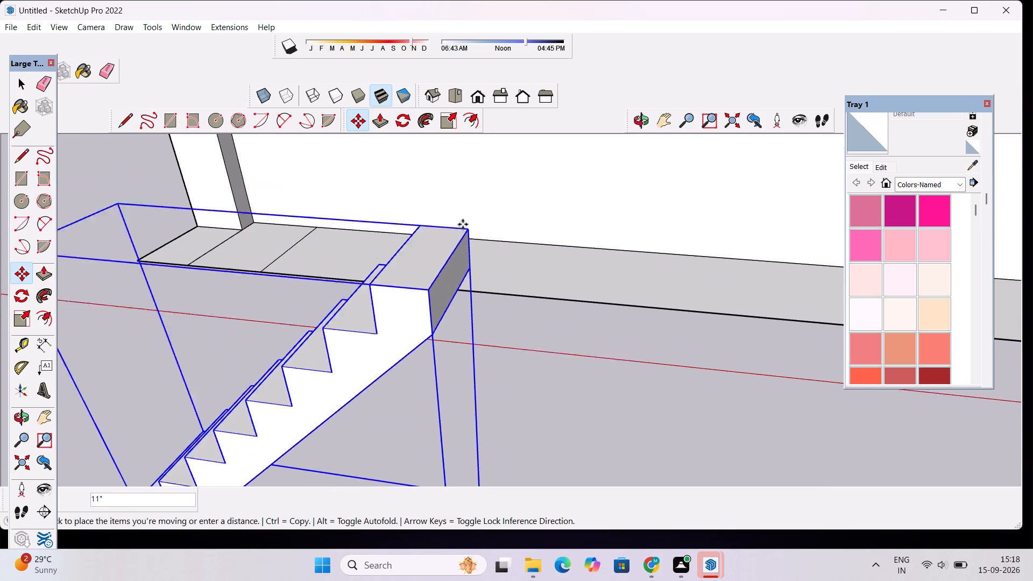
scroll(463, 224, "down", 7)
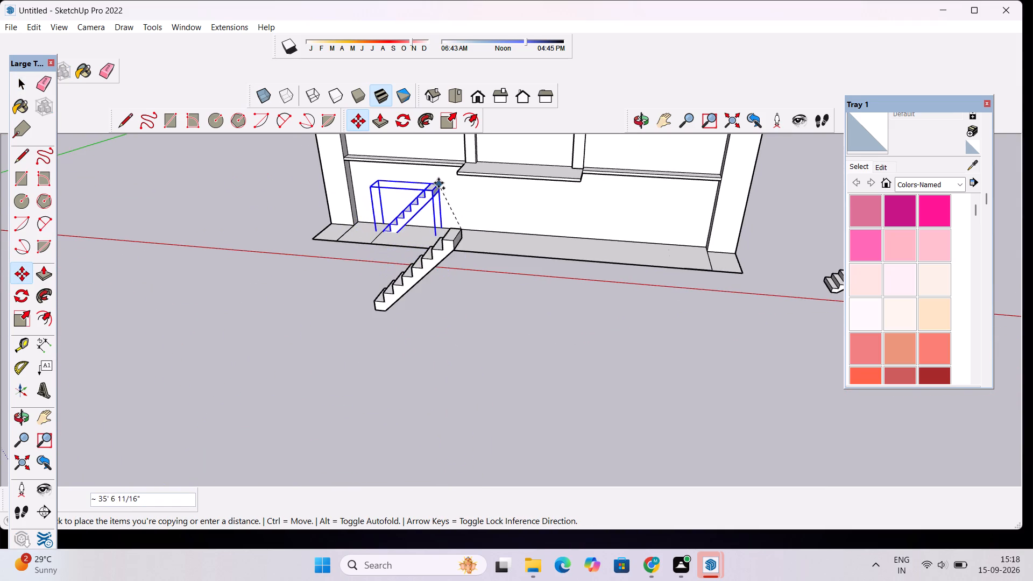
scroll(441, 169, "up", 15)
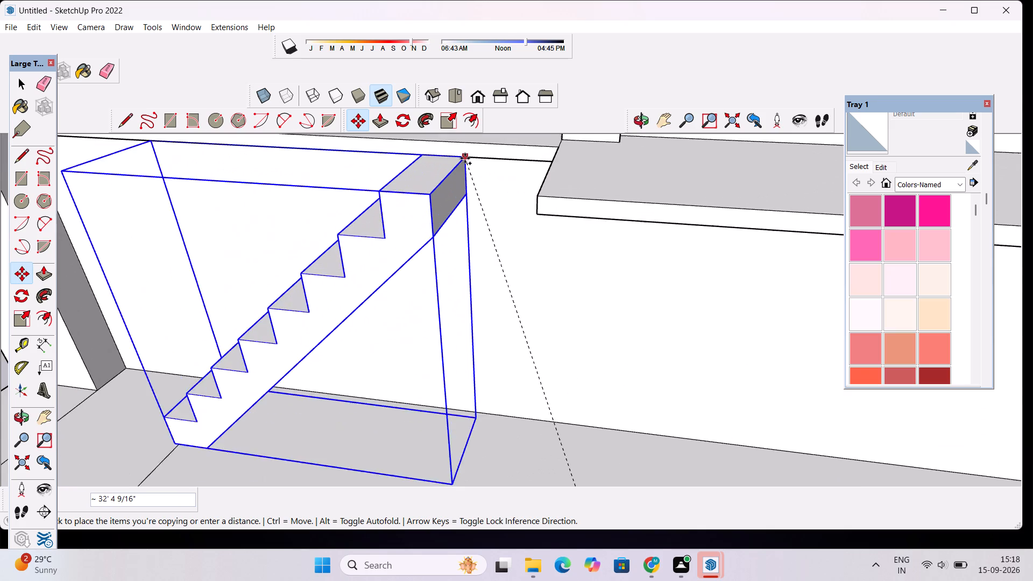
scroll(465, 158, "up", 3)
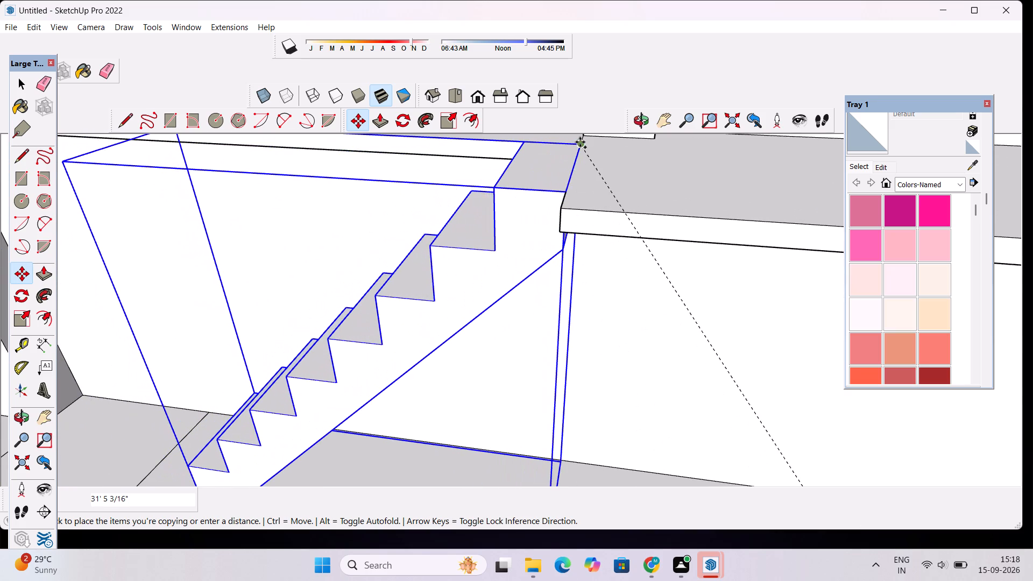
left_click(580, 142)
key("space")
Scale the copied stair flight's width outward from the wall by a factor of about 1.27 towards the shelf's front edge.
left_click(640, 119)
left_click_drag(569, 208, 783, 211)
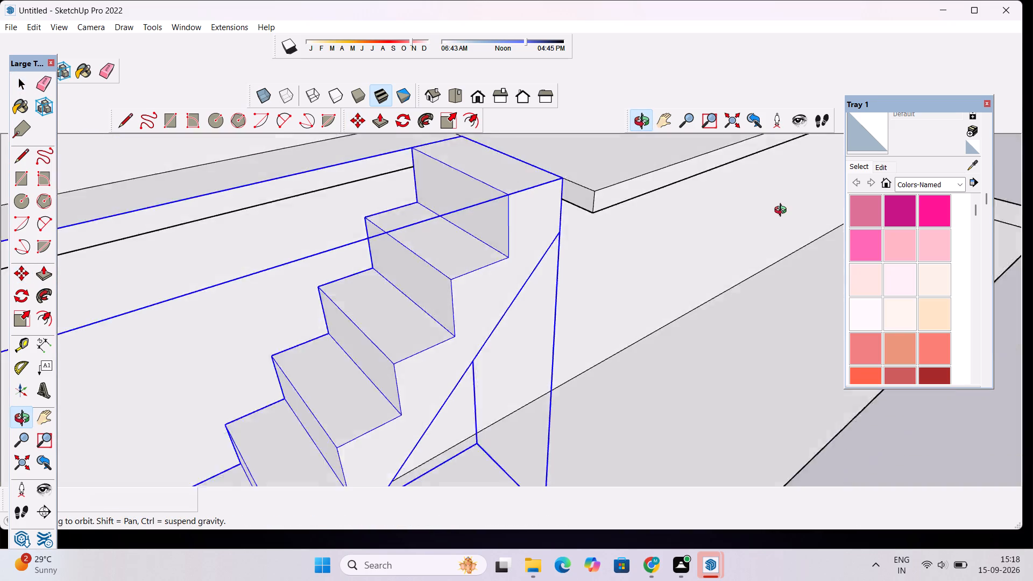
left_click_drag(783, 211, 783, 211)
scroll(759, 194, "down", 9)
left_click_drag(679, 325, 518, 270)
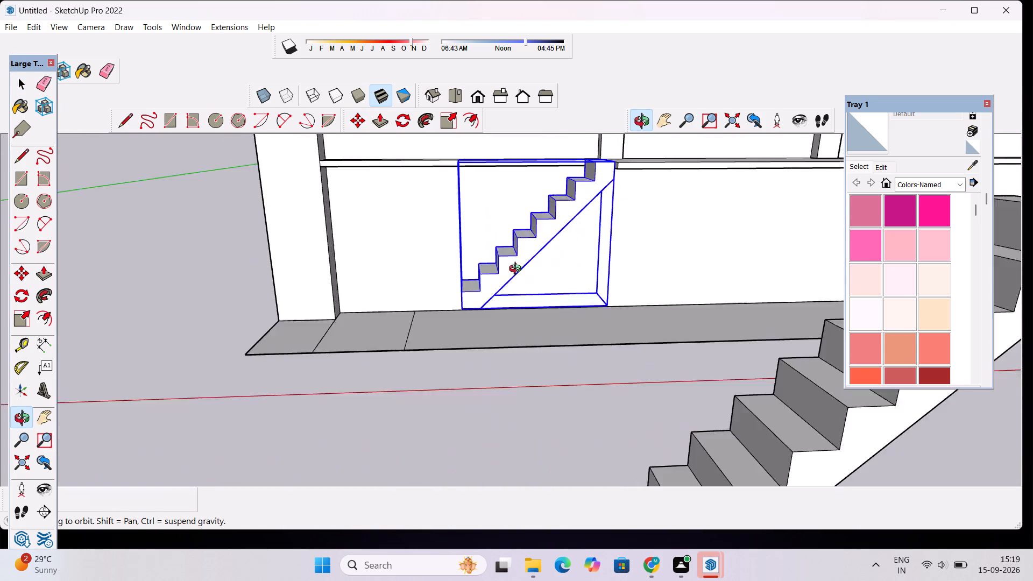
left_click_drag(518, 270, 597, 343)
scroll(559, 295, "down", 5)
left_click_drag(596, 350, 625, 380)
scroll(602, 302, "up", 4)
left_click(585, 340)
key("s")
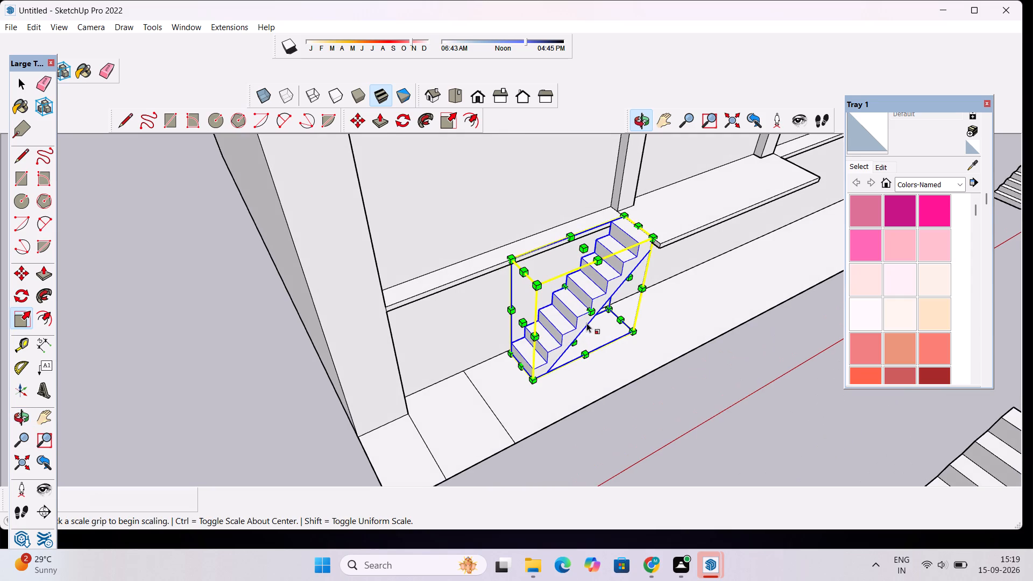
scroll(635, 243, "up", 5)
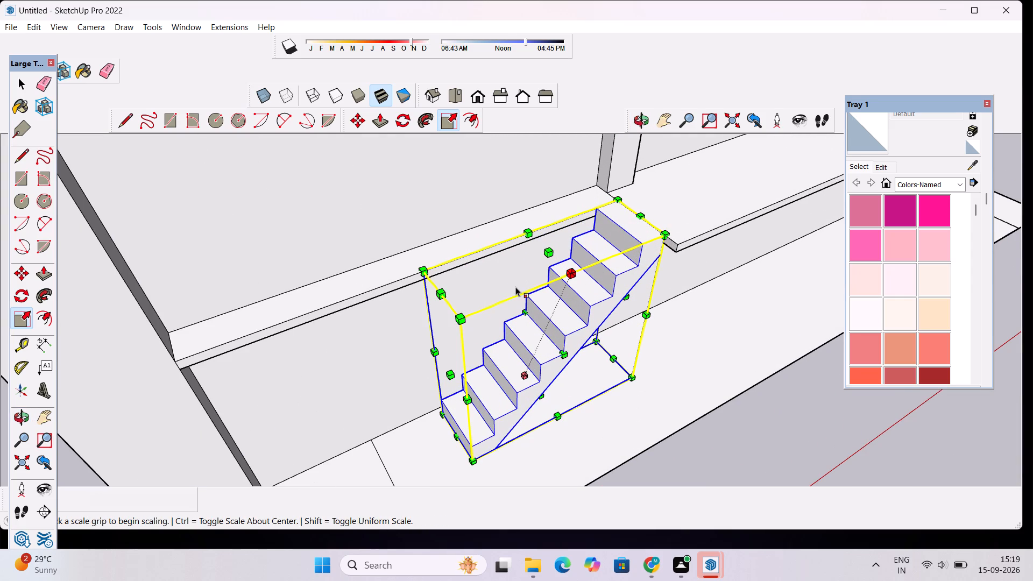
left_click_drag(586, 307, 586, 344)
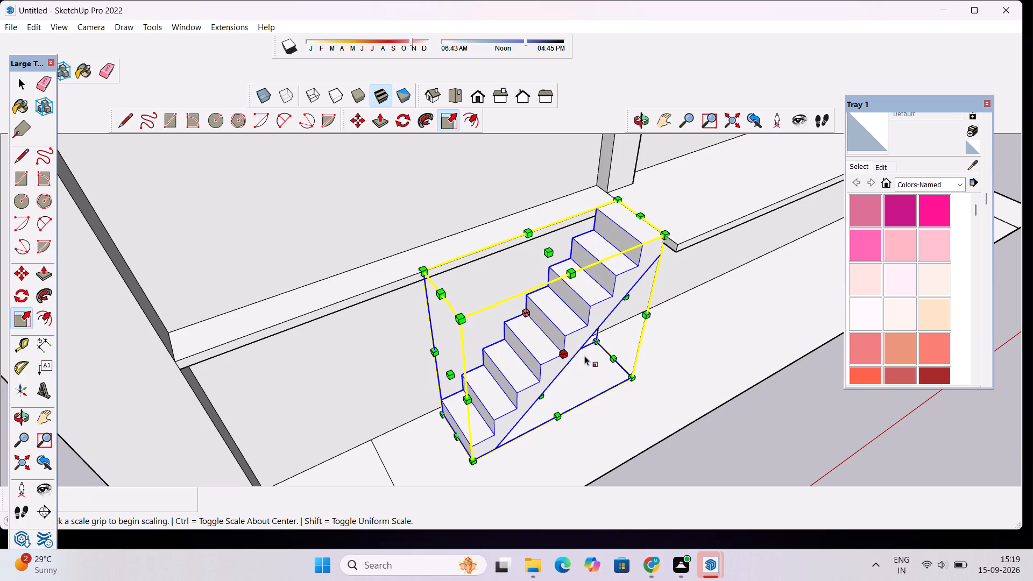
left_click(563, 354)
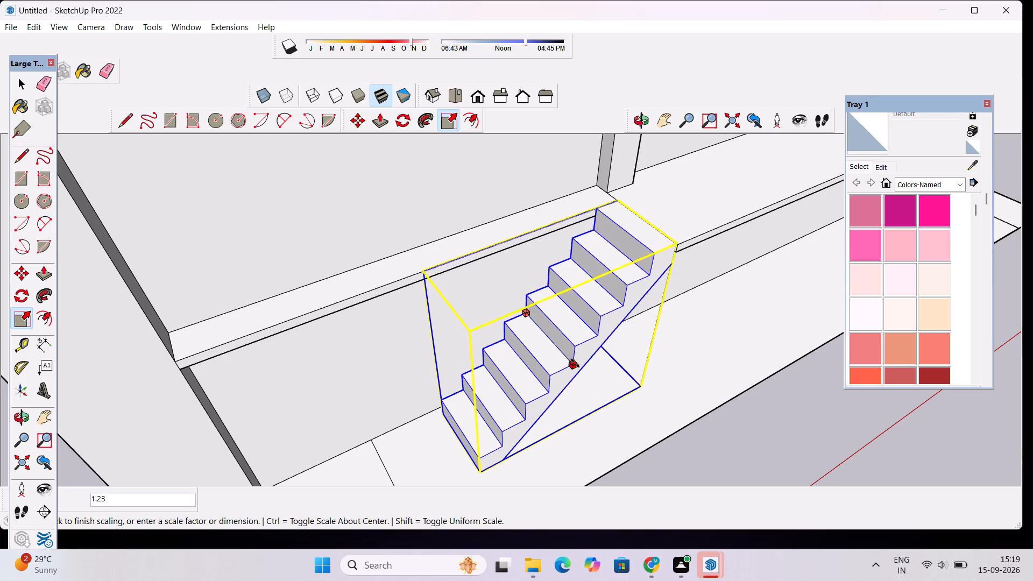
left_click(576, 364)
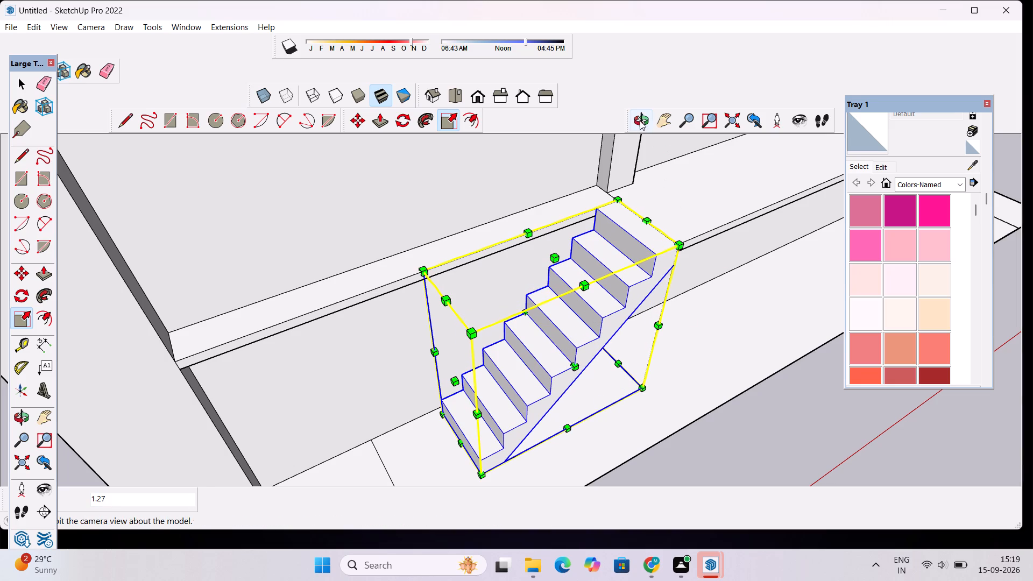
Stretch the copied stair flight's bottom down to the base surface, scaling its height by about 1.16.
left_click(640, 121)
left_click_drag(725, 324, 567, 250)
scroll(527, 168, "up", 4)
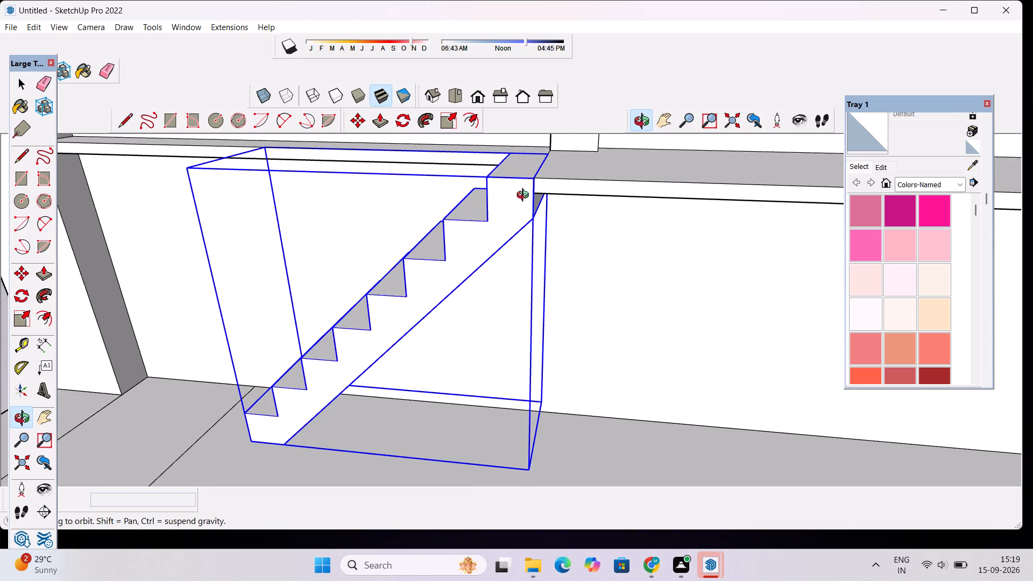
scroll(530, 215, "down", 3)
left_click_drag(547, 209, 547, 232, "shift")
scroll(544, 230, "up", 4, "shift")
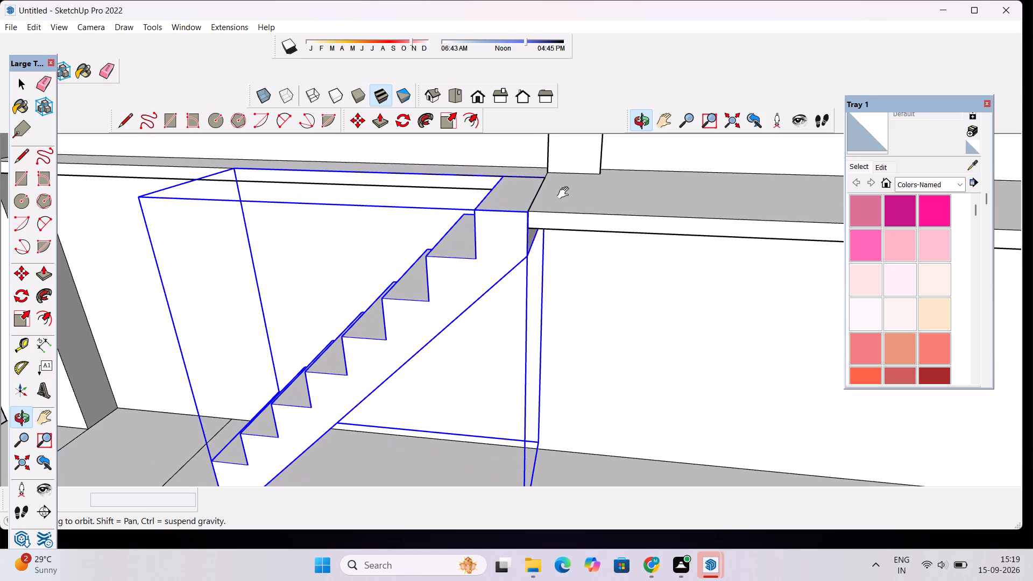
left_click_drag(572, 190, 586, 207, "shift")
scroll(586, 208, "down", 4)
left_click_drag(551, 258, 799, 256)
scroll(626, 259, "down", 3)
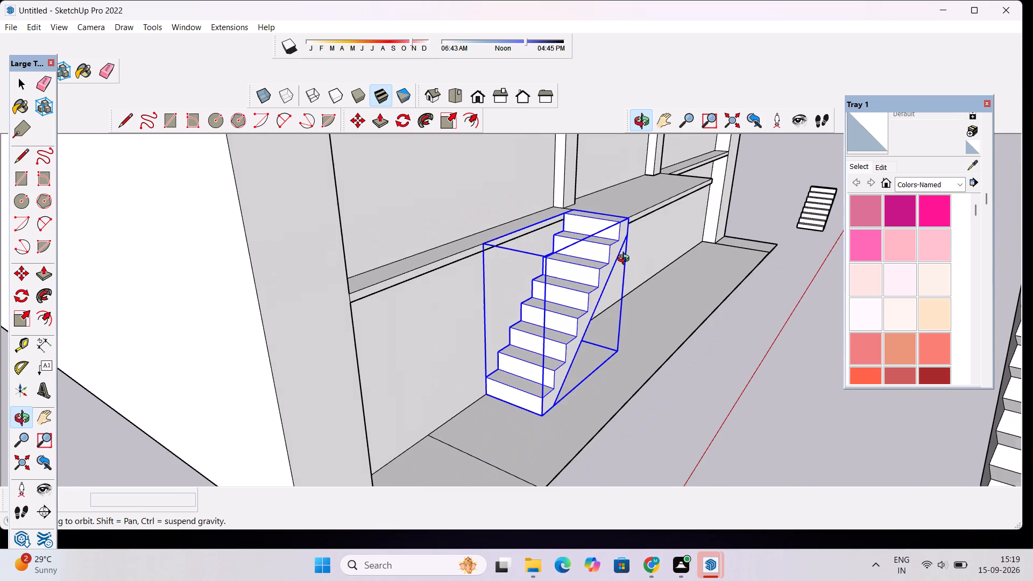
scroll(626, 260, "down", 1)
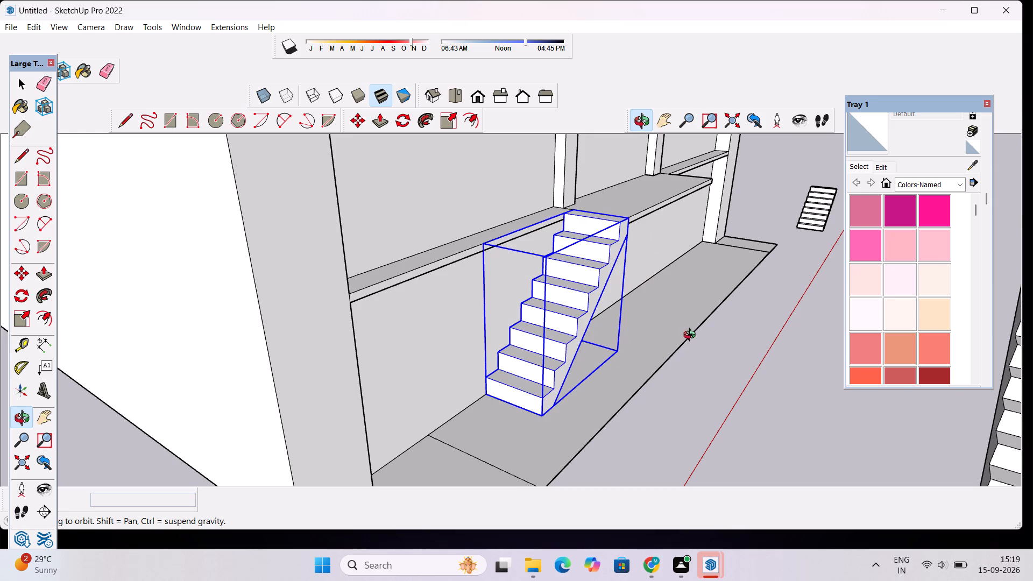
scroll(609, 325, "down", 3)
scroll(589, 338, "up", 5)
scroll(466, 389, "up", 2)
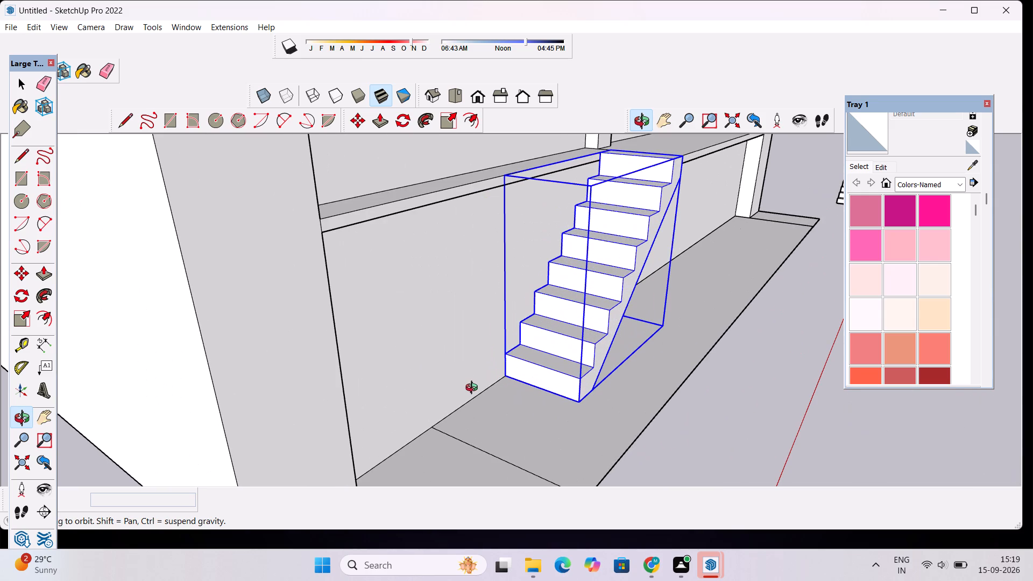
key("s")
left_click(538, 387)
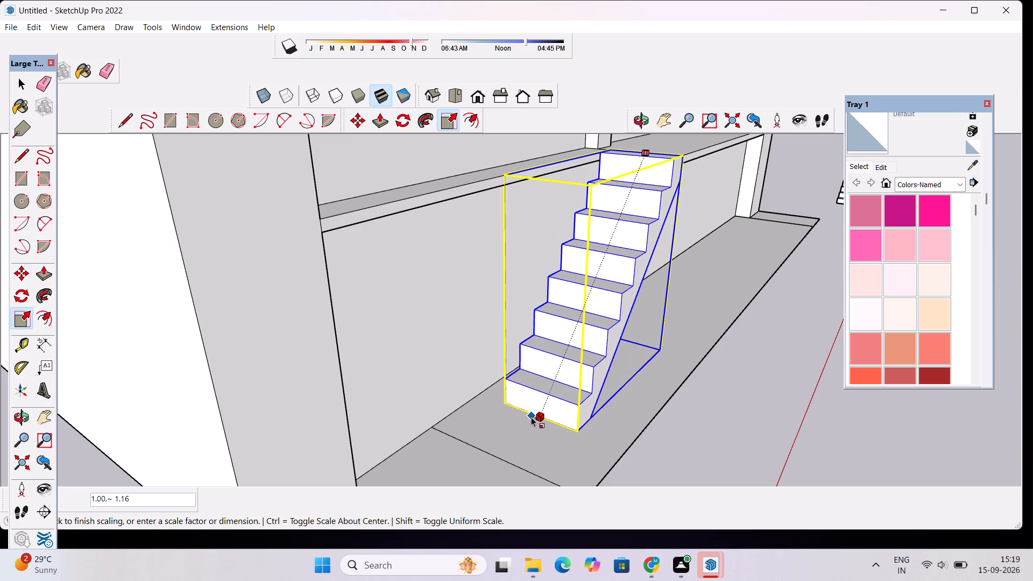
left_click(531, 419)
key("space")
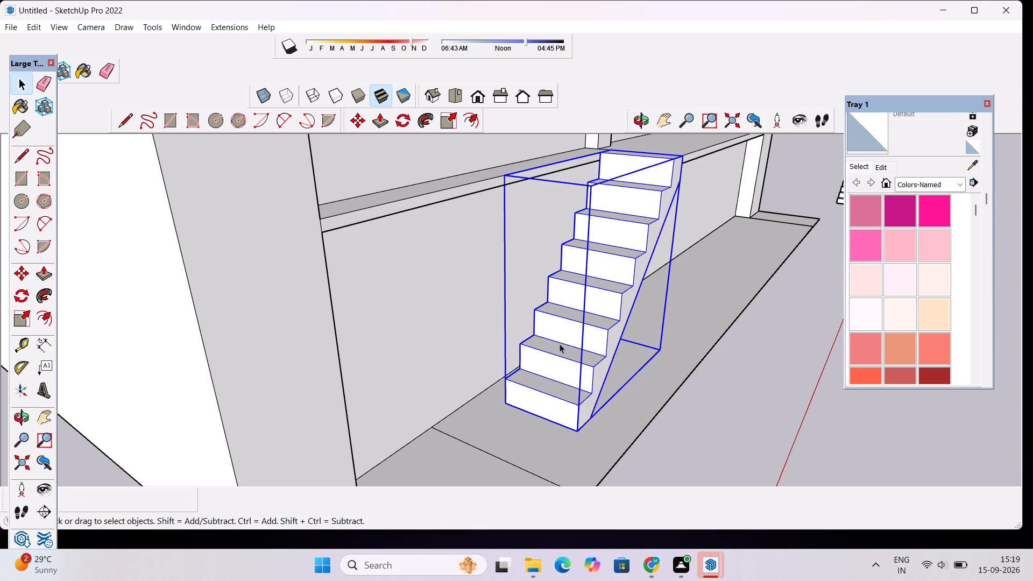
Delete the original stair flight standing in front of the base, keeping the one fitted to the shelf.
left_click(642, 119)
left_click_drag(720, 314, 511, 323)
scroll(501, 320, "down", 6)
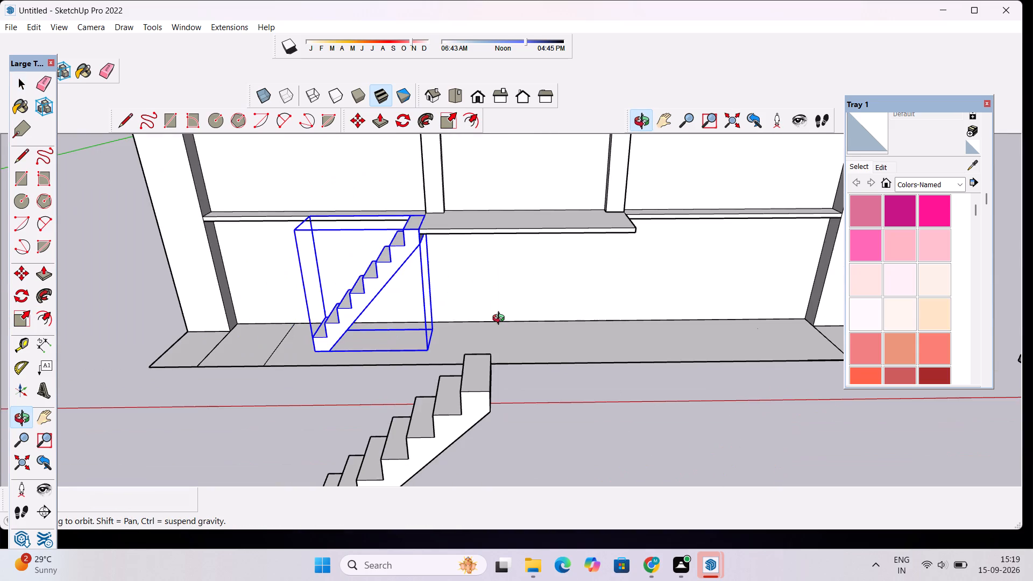
left_click_drag(478, 350, 429, 331)
scroll(402, 300, "up", 4)
key("space")
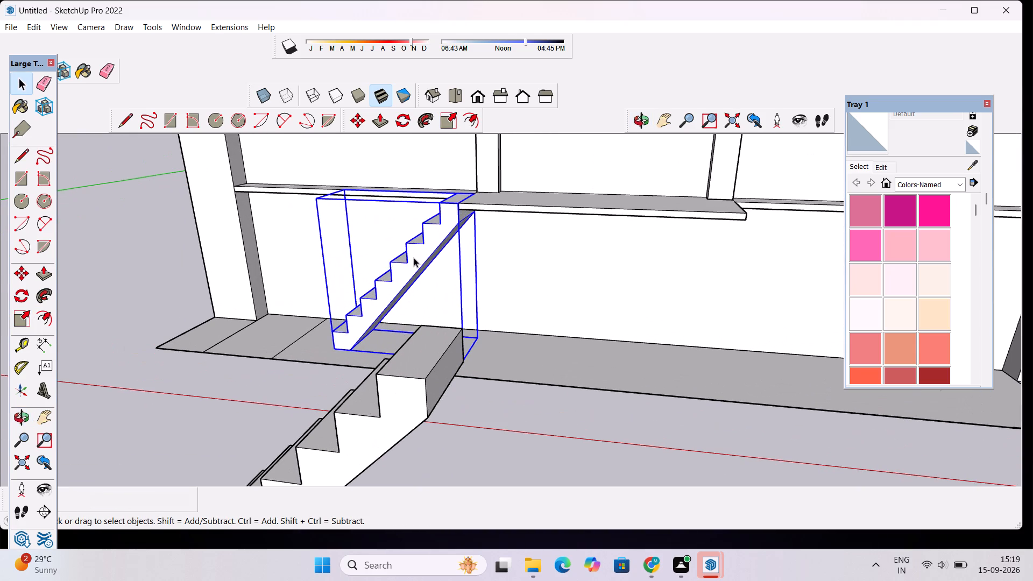
scroll(428, 274, "down", 8)
left_click(398, 349)
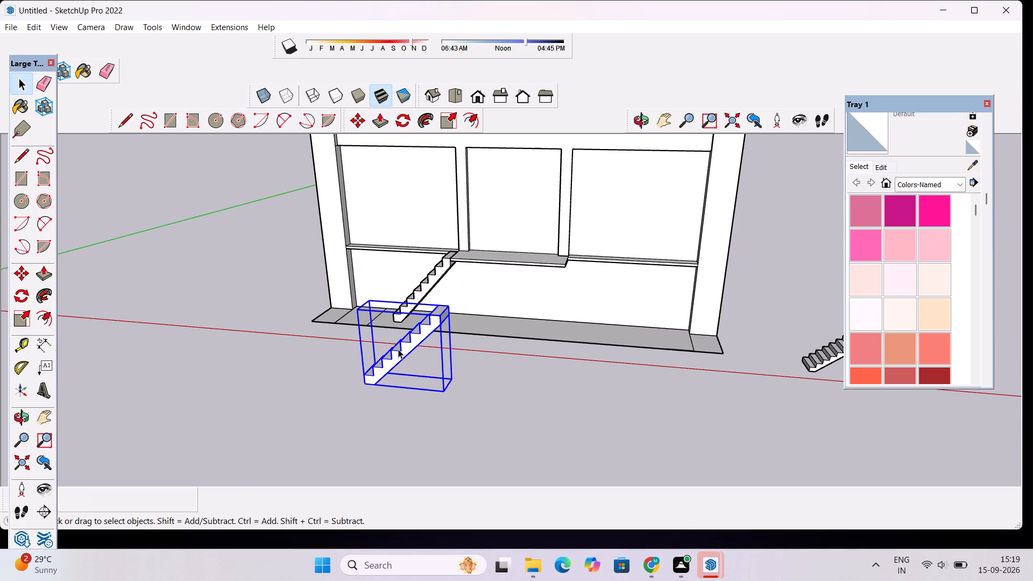
key("Delete")
Copy the fitted stair flight about 45' 7" out to the open ground in front of the base.
left_click(425, 281)
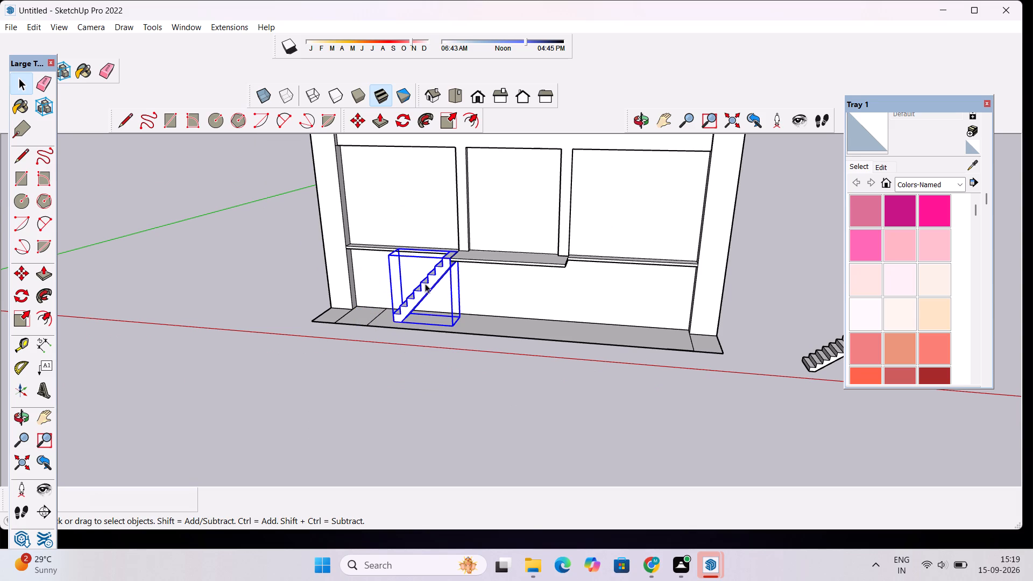
key("m")
scroll(412, 315, "up", 3)
left_click(395, 324)
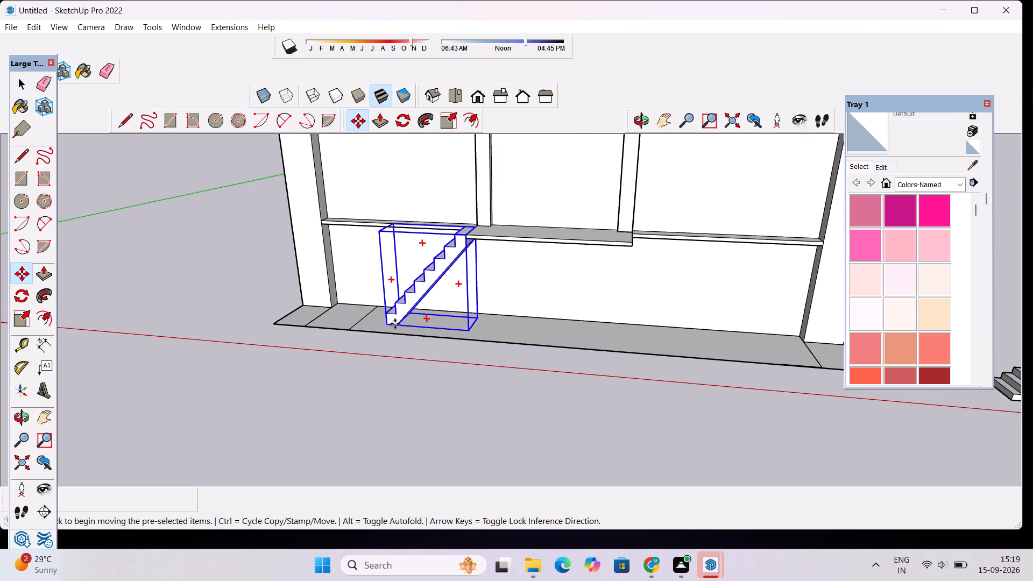
scroll(332, 365, "down", 8)
left_click(310, 429)
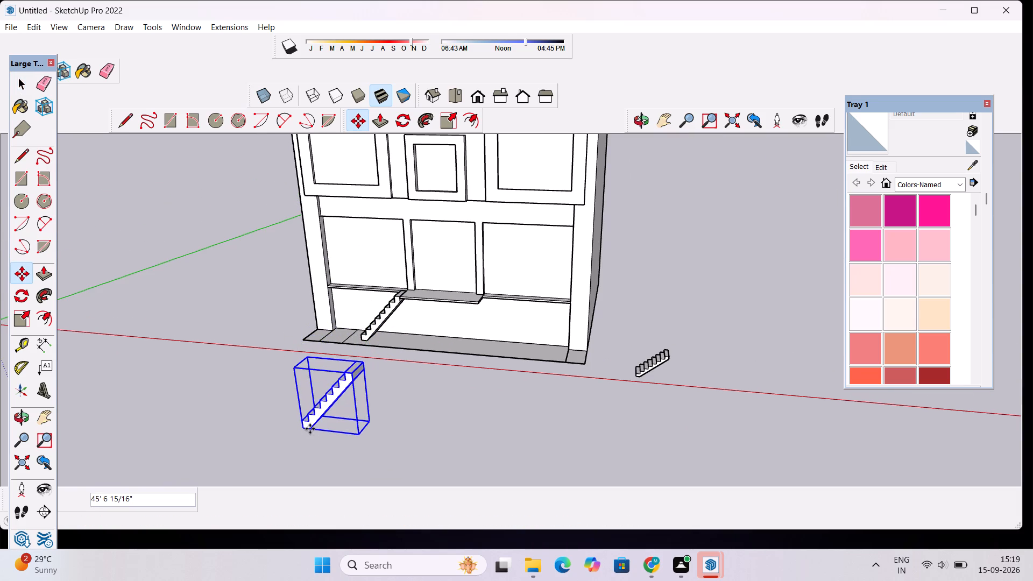
key("space")
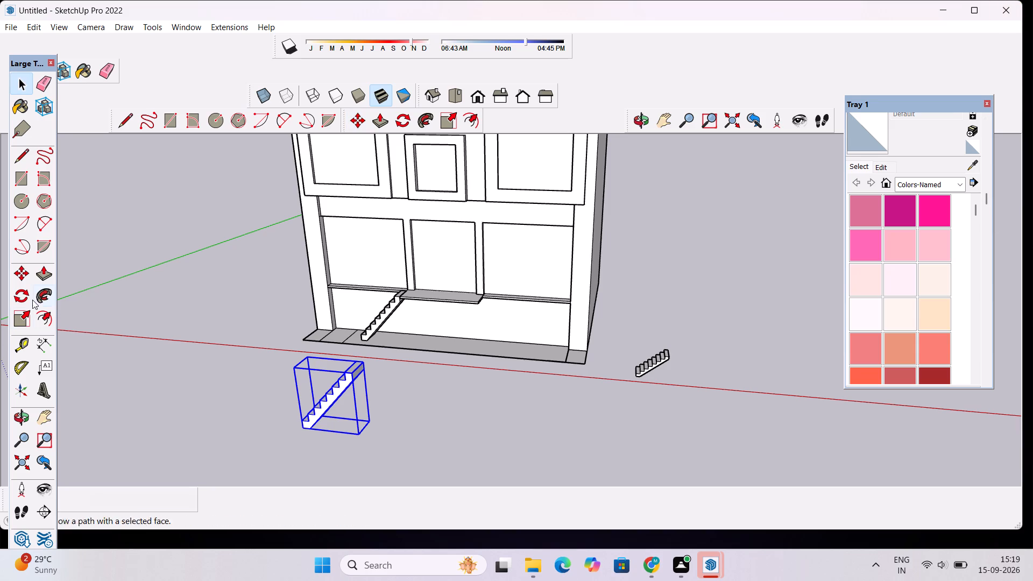
Rotate the copied stair flight in front of the base by 180 degrees on the ground plane.
left_click(17, 294)
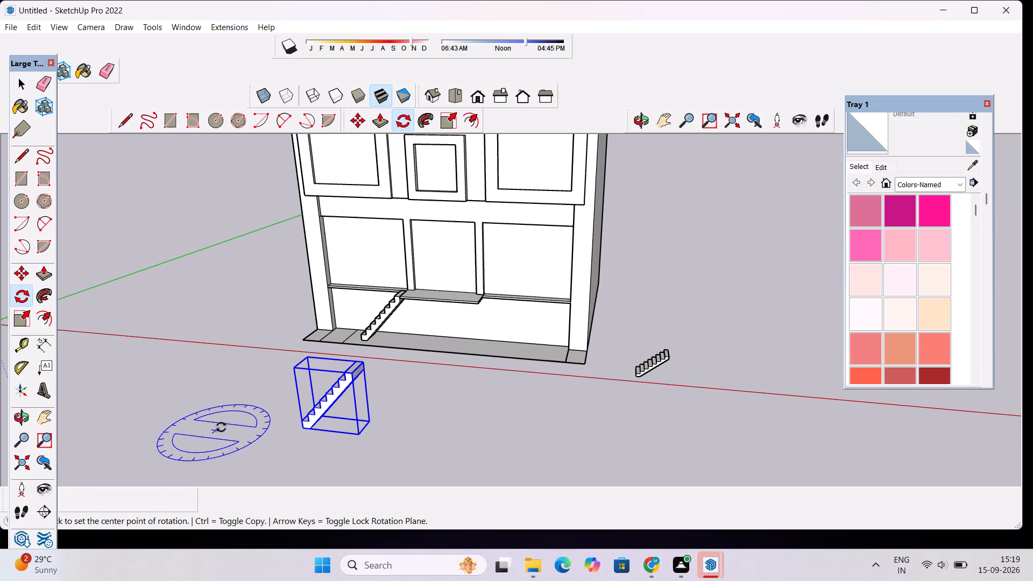
left_click(257, 407)
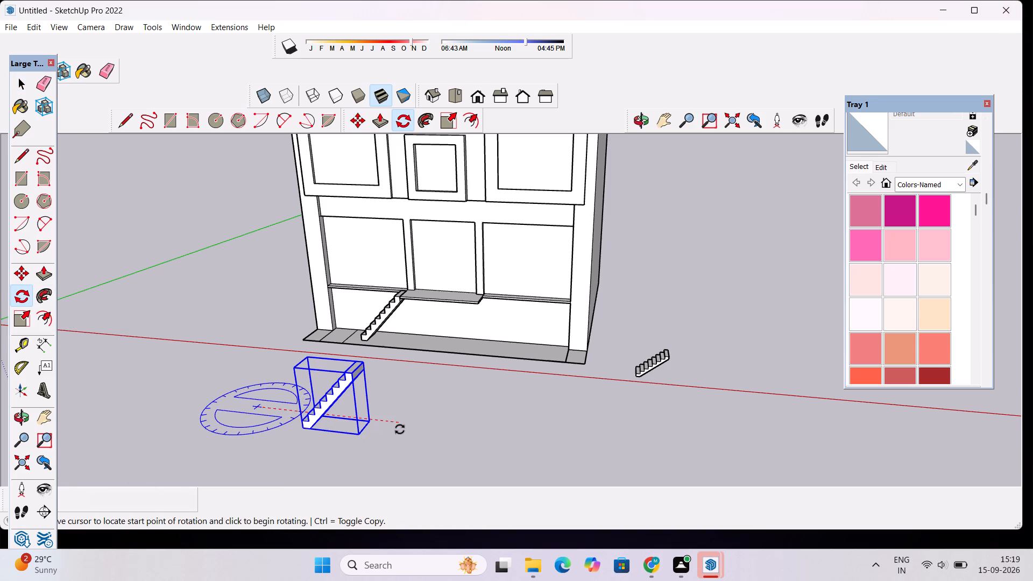
left_click(413, 427)
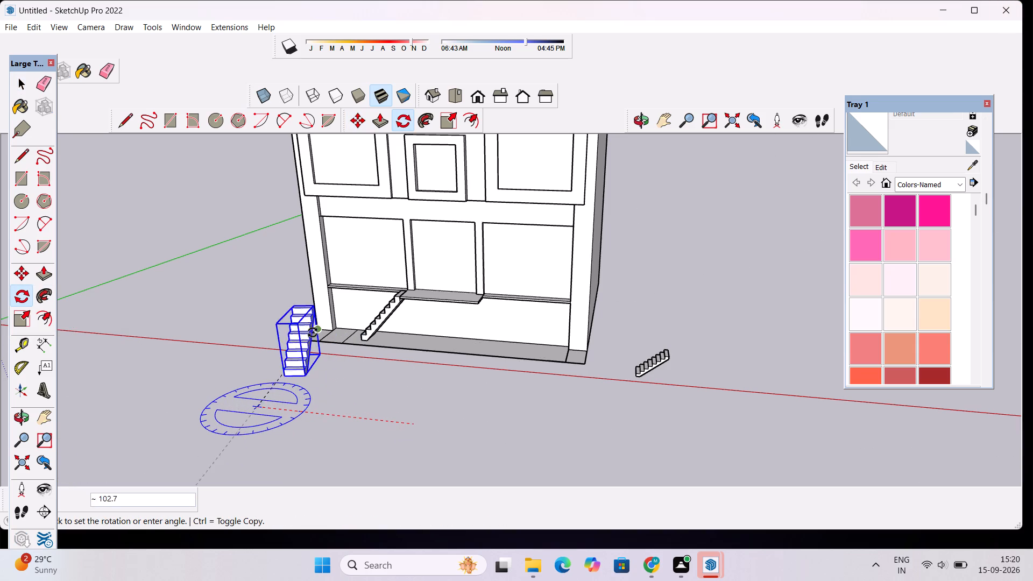
left_click(166, 404)
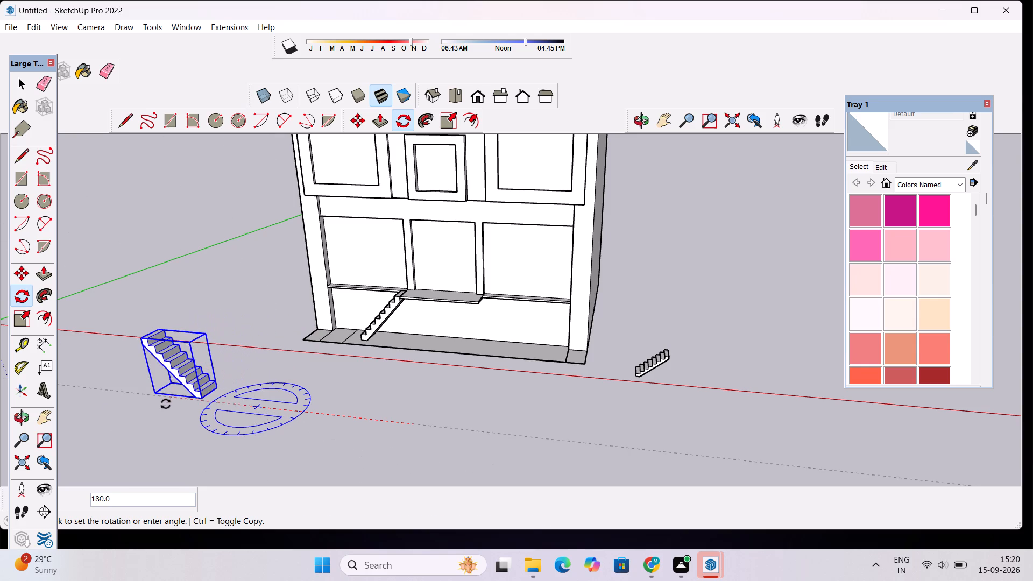
Move the rotated stair flight by its top corner onto the shelf's free front corner, opposite the fitted flight.
scroll(169, 349, "up", 3)
key("m")
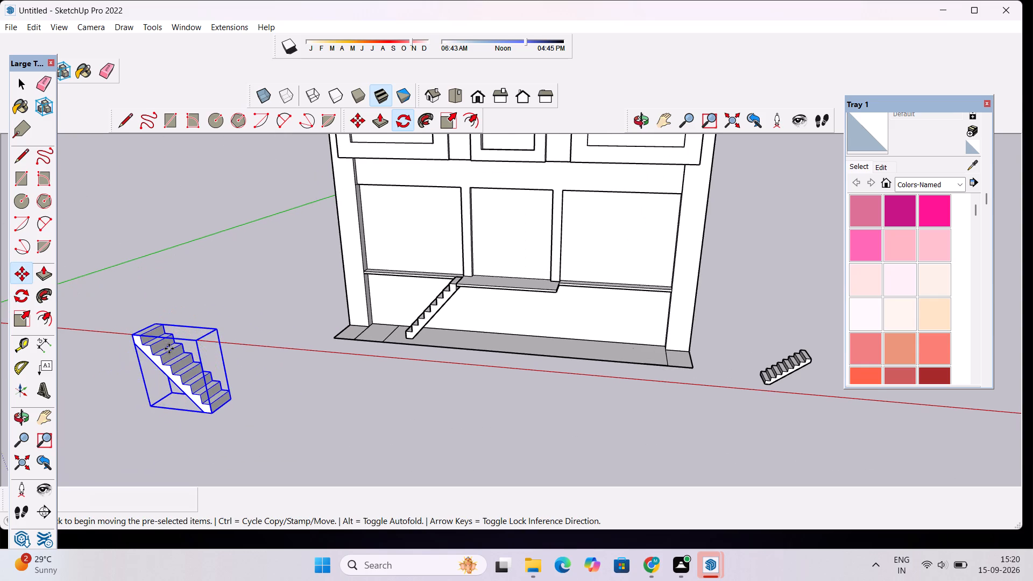
scroll(169, 348, "up", 8)
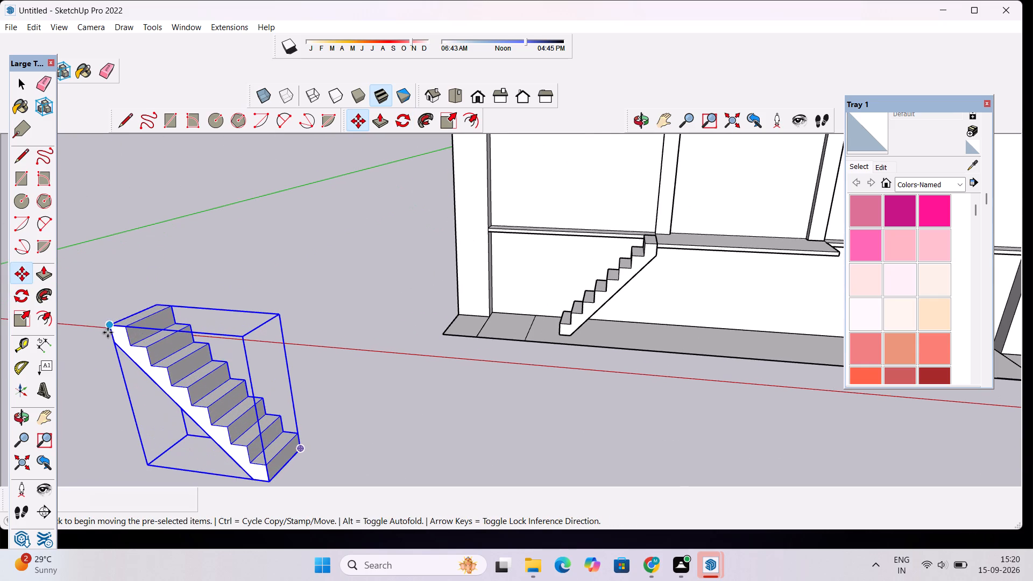
left_click(112, 323)
scroll(208, 328, "down", 12)
scroll(406, 313, "up", 5)
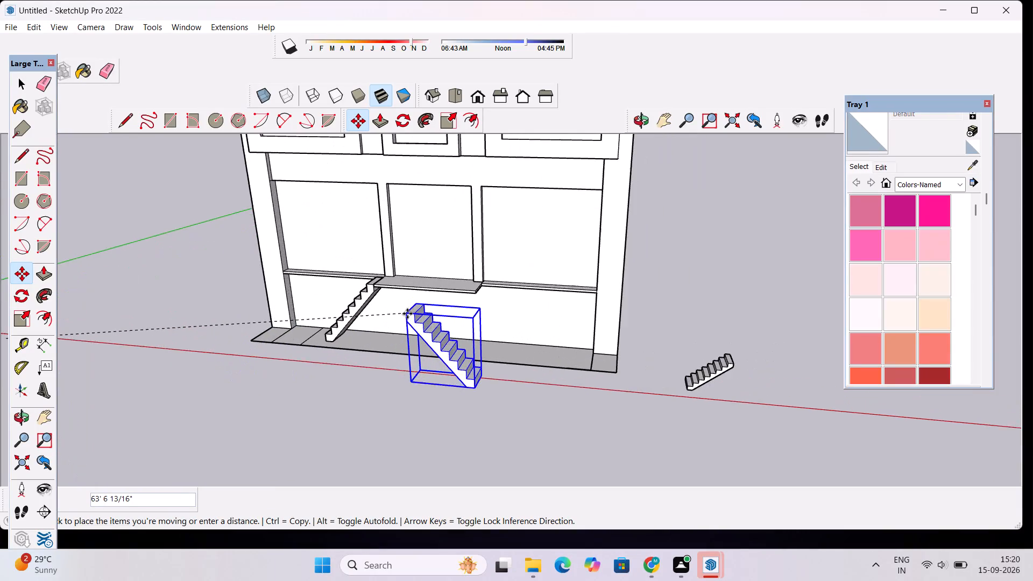
scroll(407, 314, "up", 5)
scroll(550, 269, "up", 11)
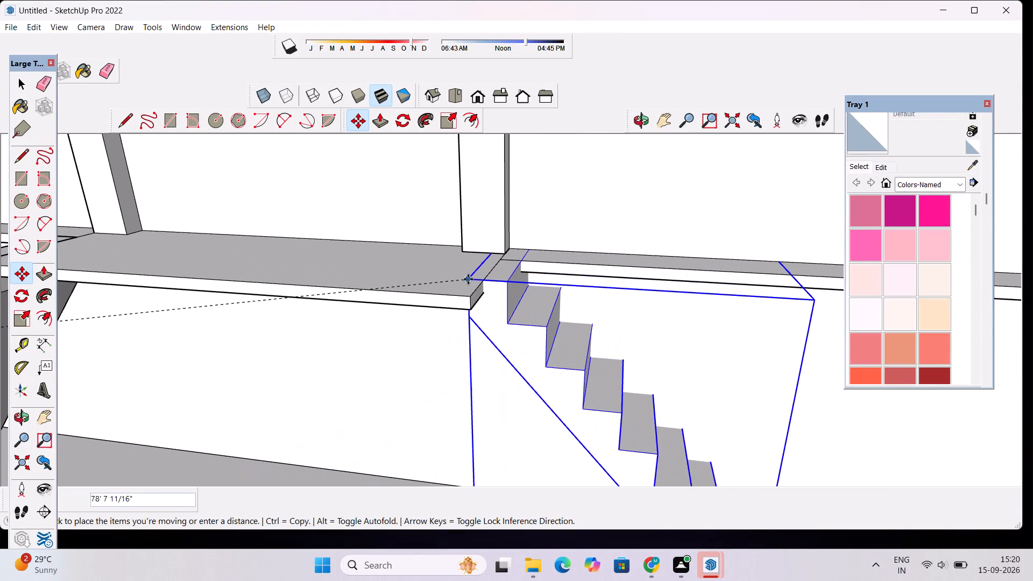
left_click(466, 300)
key("space")
Examine from several angles how both stair flights sit against the shelf ends and the base.
scroll(481, 269, "down", 6)
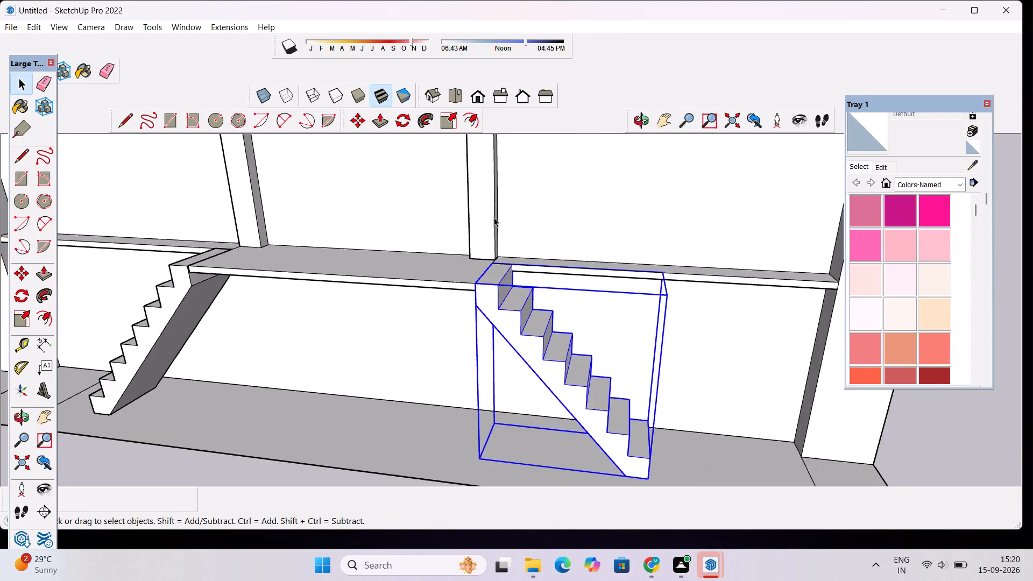
scroll(494, 217, "down", 8)
left_click(638, 126)
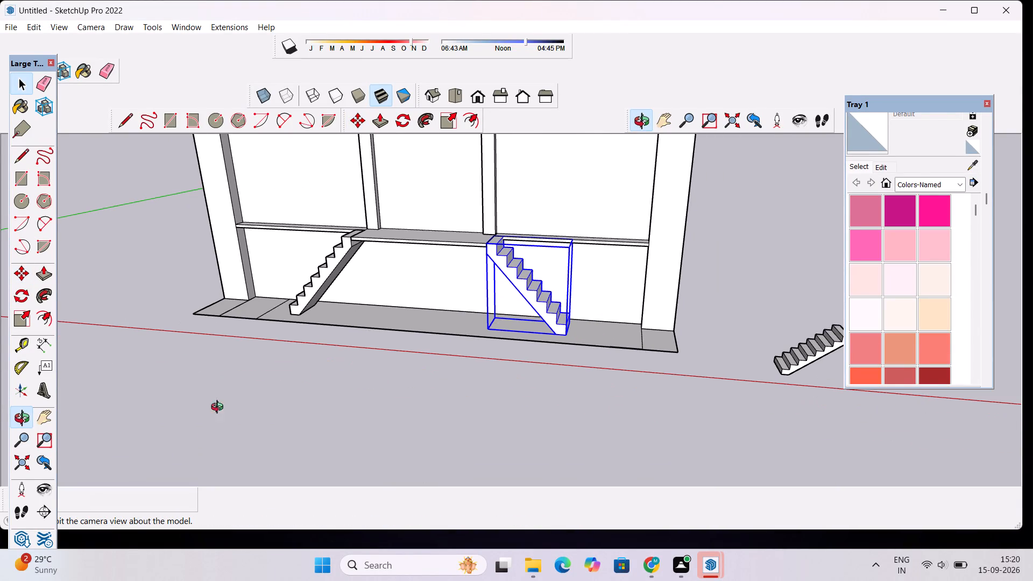
left_click_drag(391, 414, 614, 396)
key("space")
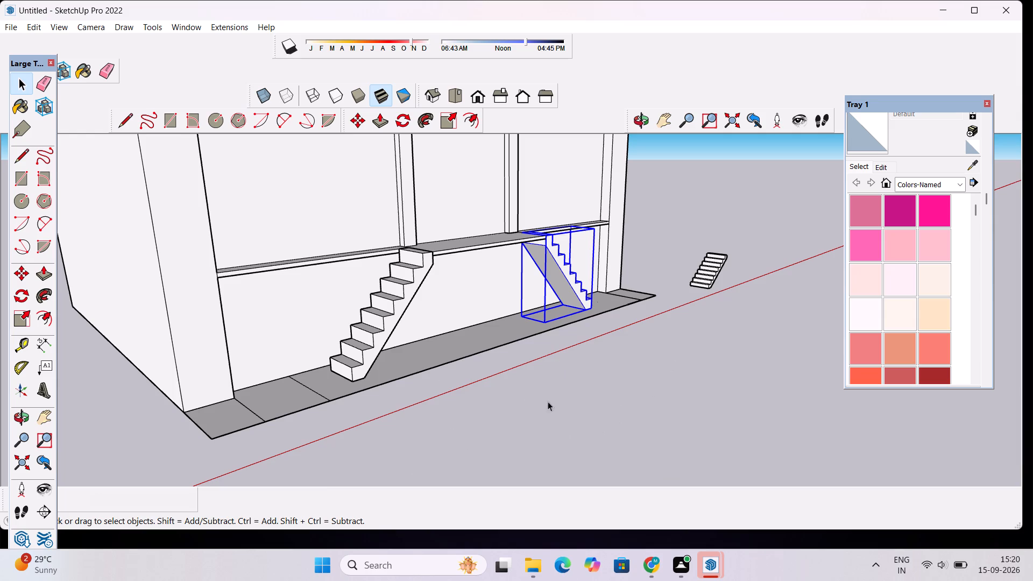
scroll(535, 431, "down", 4)
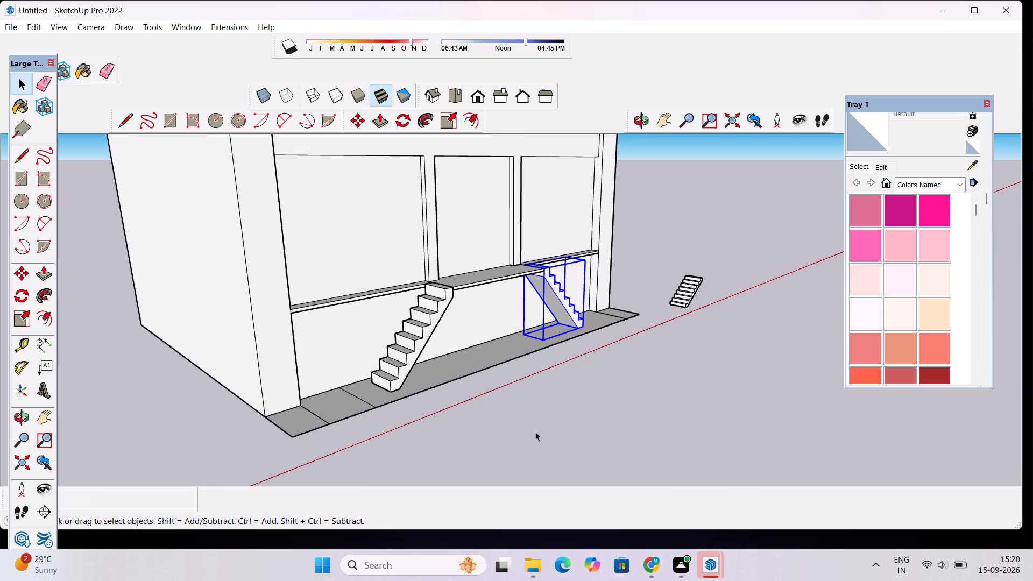
left_click(641, 123)
left_click_drag(674, 275, 555, 315)
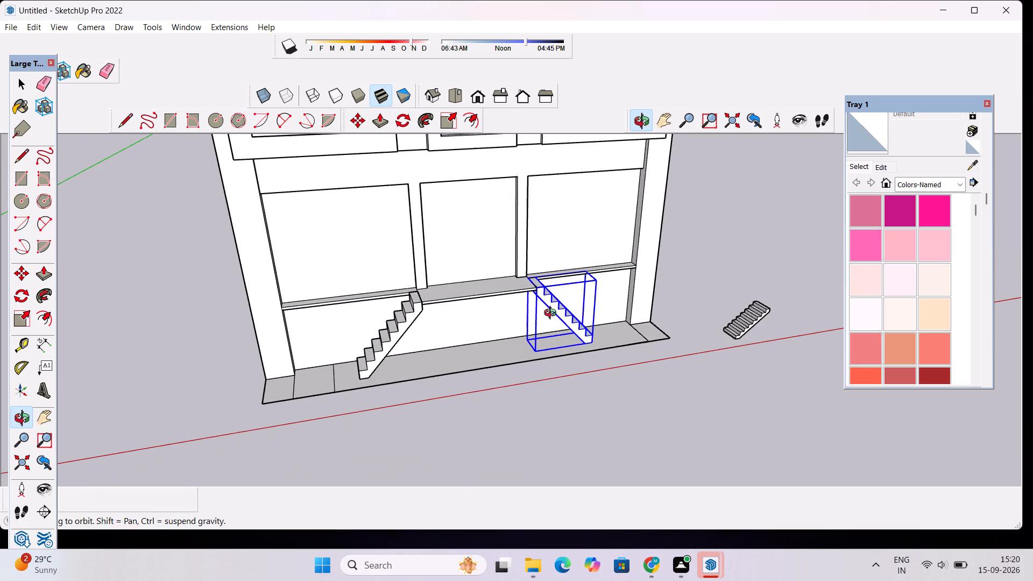
left_click_drag(525, 336, 425, 342)
scroll(425, 330, "up", 3)
left_click_drag(463, 358, 557, 361)
left_click_drag(608, 365, 571, 378)
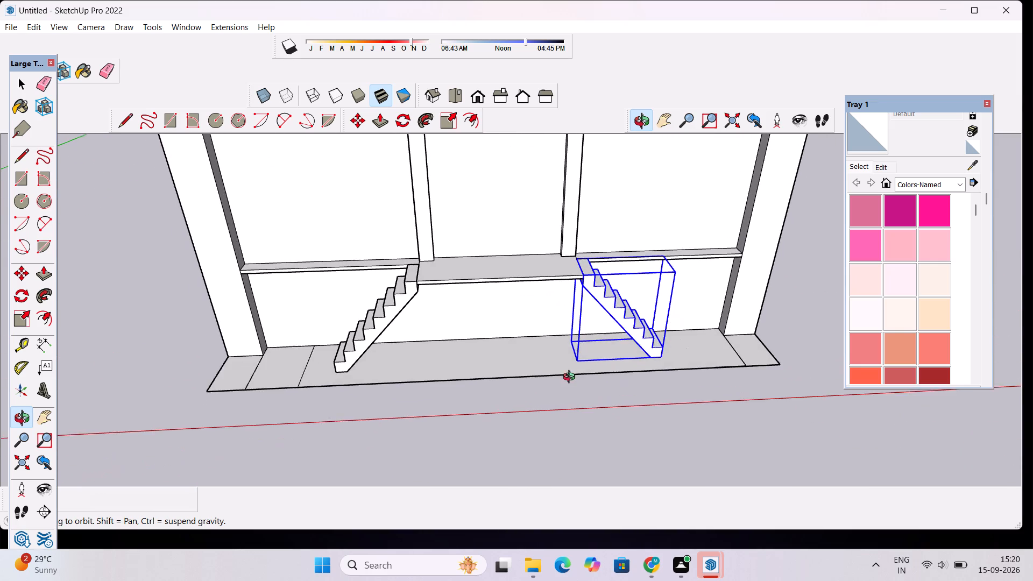
left_click_drag(571, 378, 569, 378)
left_click_drag(570, 341, 557, 390, "shift")
scroll(553, 385, "down", 4, "shift")
scroll(552, 379, "up", 5, "shift")
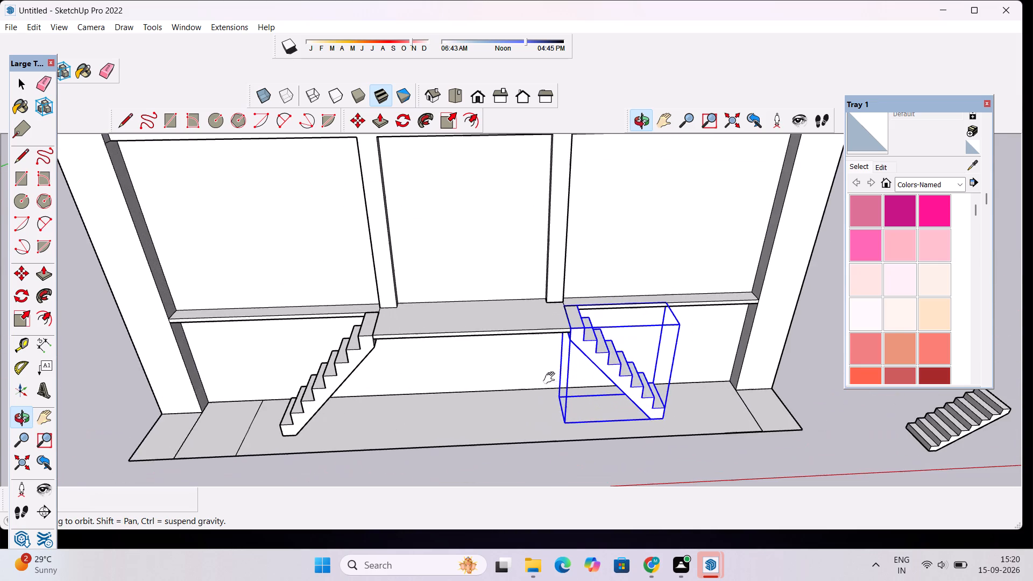
Erase the two dividing lines across the base's left end, beside the first stair flight.
left_click_drag(400, 409, 553, 351, "shift")
key("space")
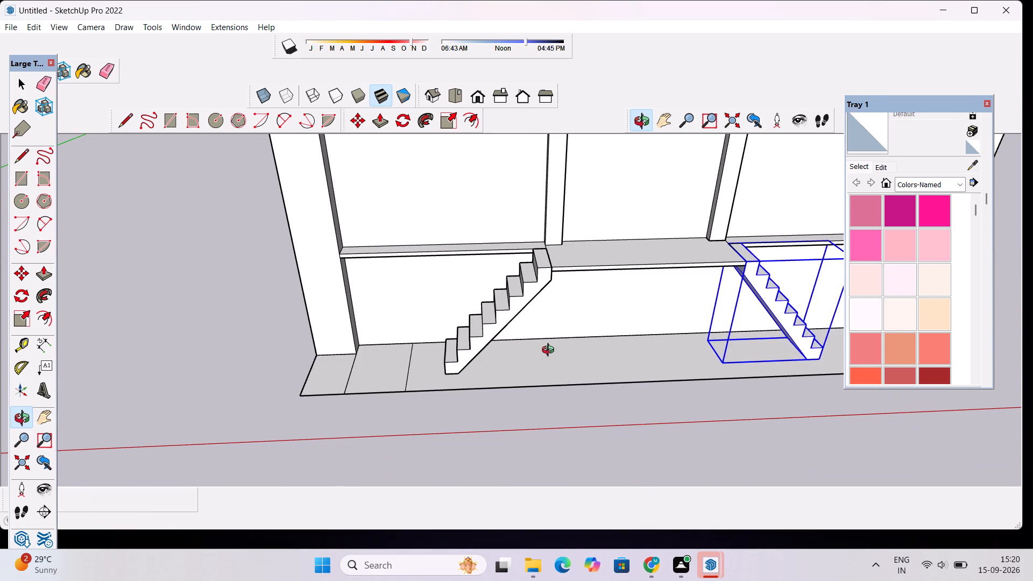
type("e")
left_click_drag(421, 358, 341, 380)
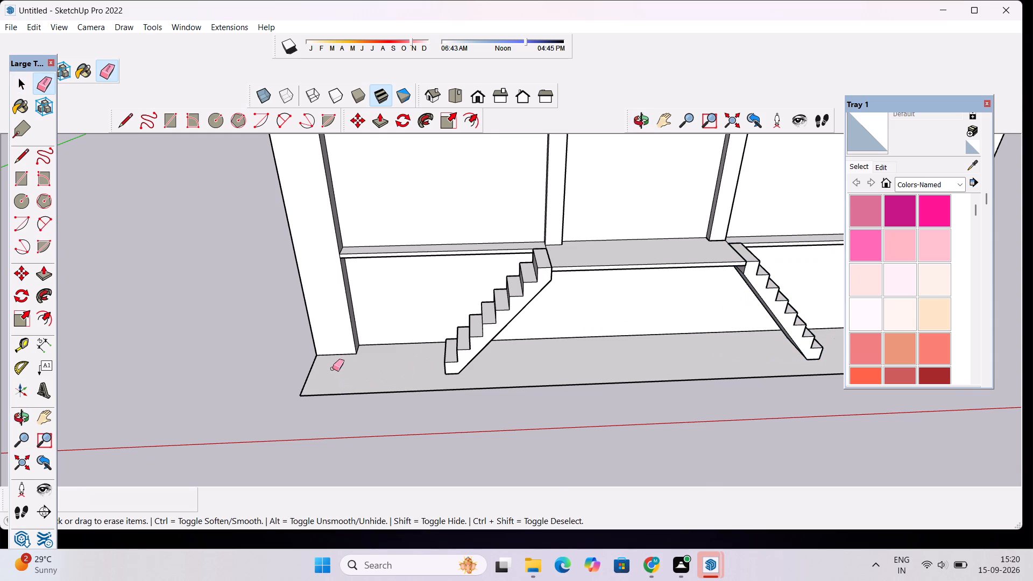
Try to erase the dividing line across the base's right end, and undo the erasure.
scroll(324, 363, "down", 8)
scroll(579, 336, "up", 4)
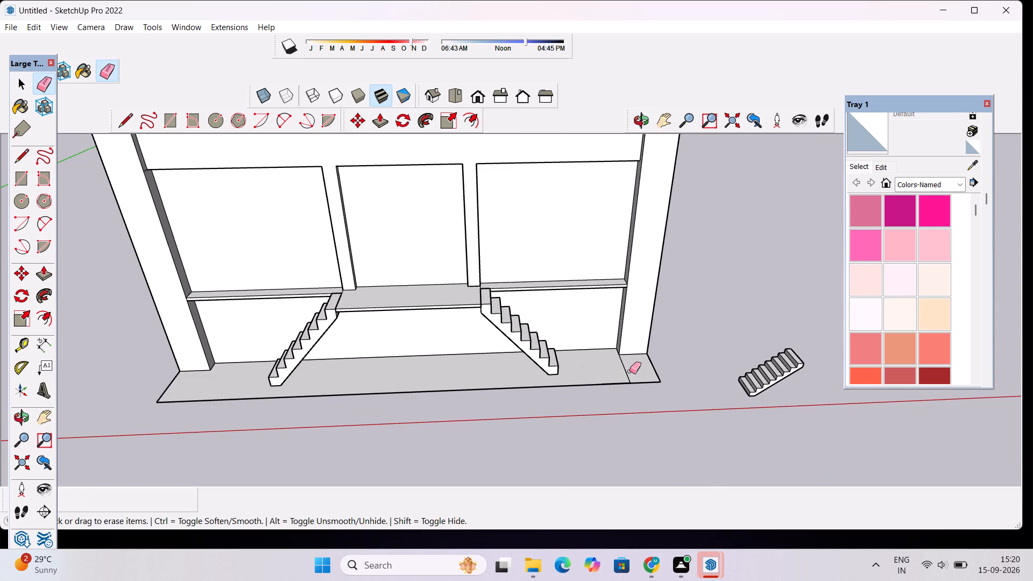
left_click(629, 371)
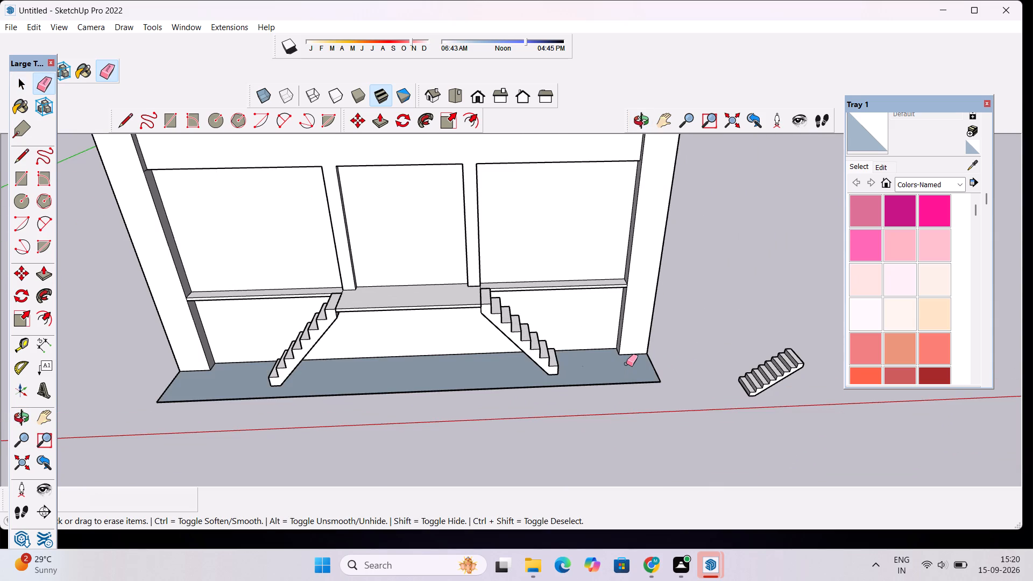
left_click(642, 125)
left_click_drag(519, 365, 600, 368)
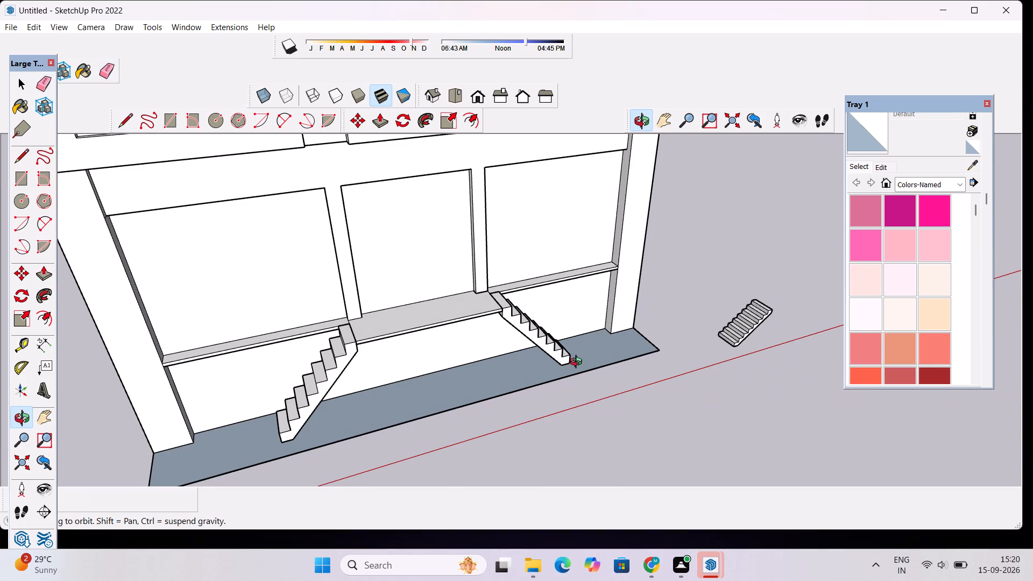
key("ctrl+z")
Push/pull the base's right end section by about 1/16" to level it with the adjoining base surface.
scroll(592, 335, "down", 4)
scroll(628, 314, "up", 5)
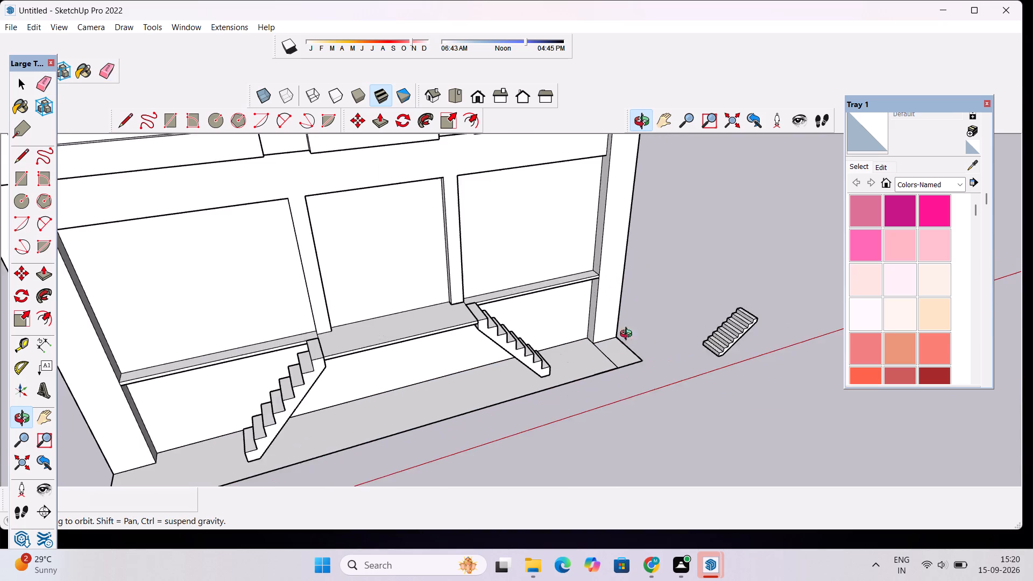
scroll(628, 335, "up", 5)
left_click(645, 129)
left_click_drag(675, 407, 564, 401)
scroll(549, 376, "up", 7)
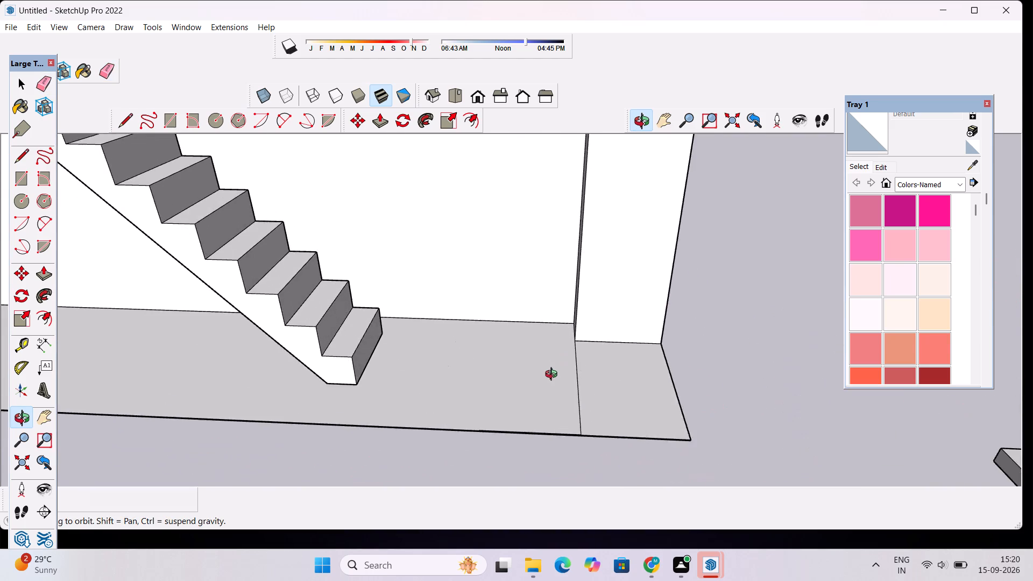
scroll(554, 375, "up", 4)
left_click_drag(791, 401, 642, 330)
scroll(592, 386, "up", 4)
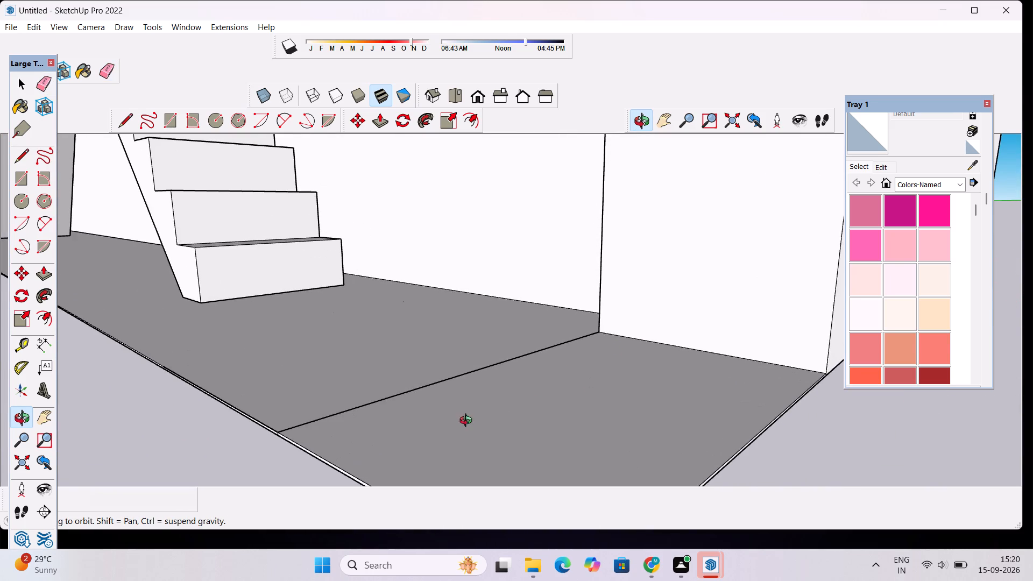
left_click_drag(475, 423, 534, 403)
left_click_drag(534, 403, 541, 444)
key("p")
left_click(537, 433)
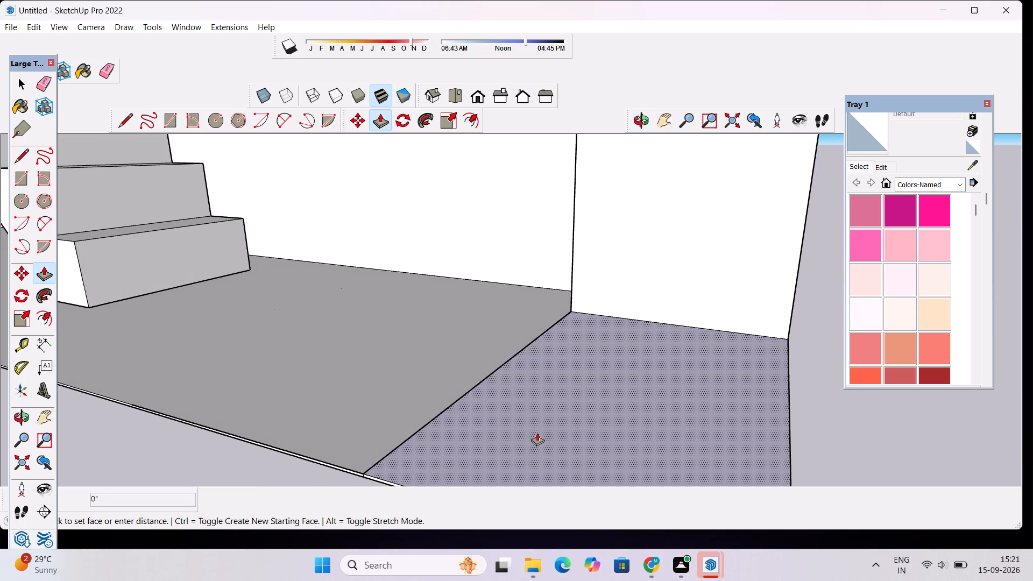
left_click(359, 464)
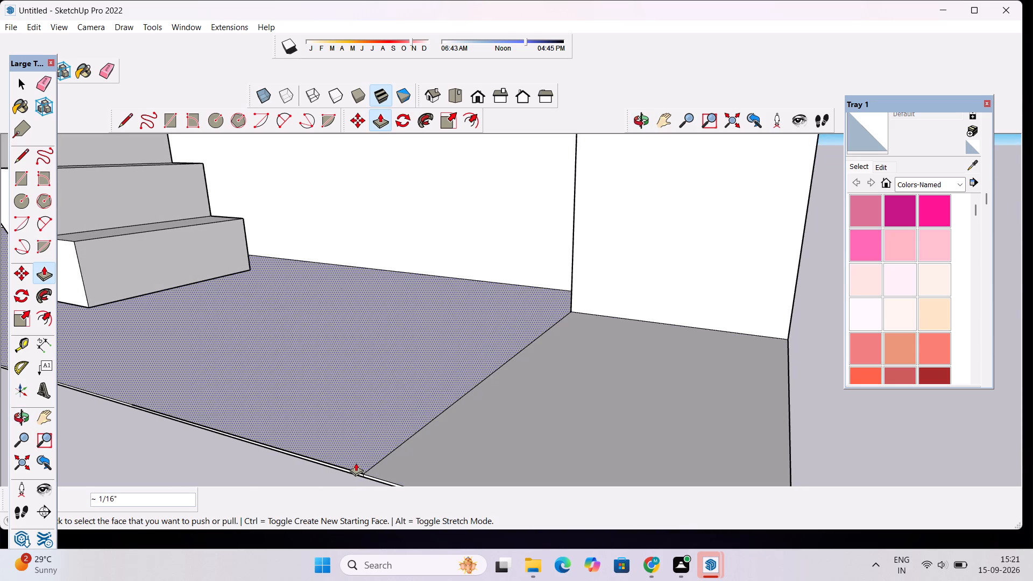
Erase the dividing line between the base's right end section and the adjoining base surface.
key("space")
type("e")
left_click_drag(366, 446, 401, 467)
Open the stair flight at the shelf's right end for editing.
scroll(456, 427, "down", 6)
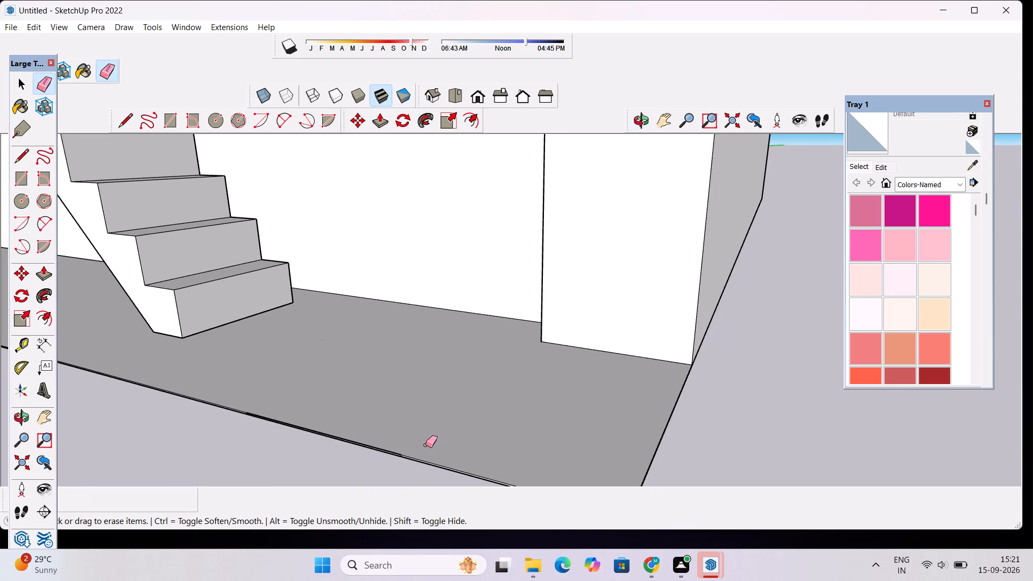
scroll(448, 433, "down", 11)
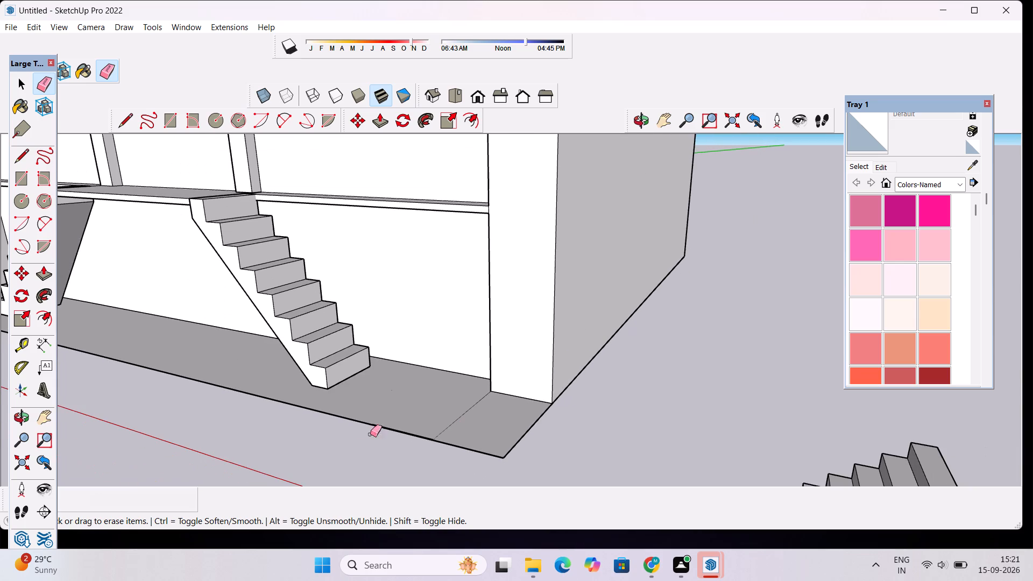
scroll(353, 431, "down", 6)
scroll(422, 363, "down", 3)
scroll(350, 382, "up", 4)
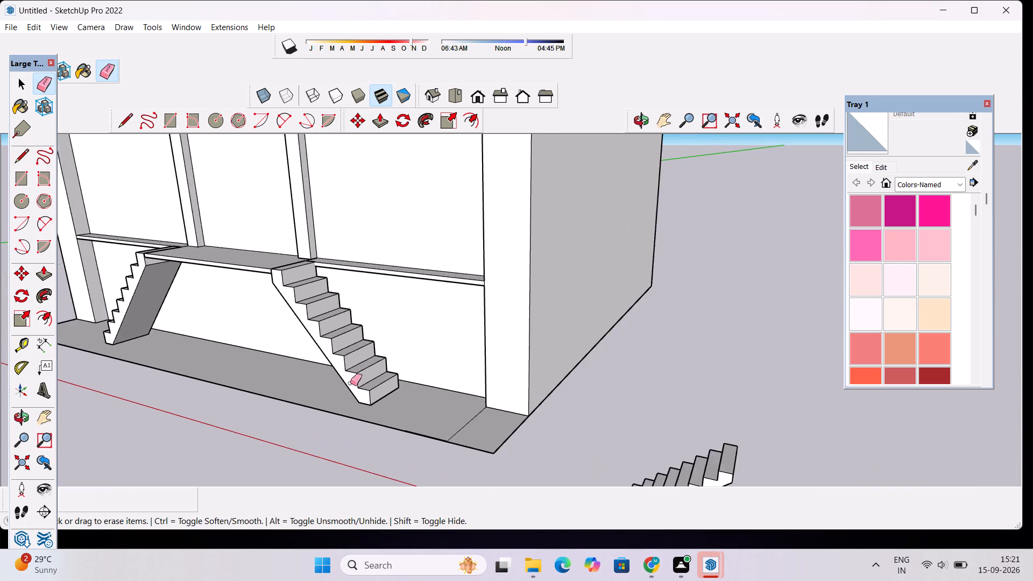
scroll(350, 383, "up", 11)
scroll(402, 381, "up", 5)
key("p")
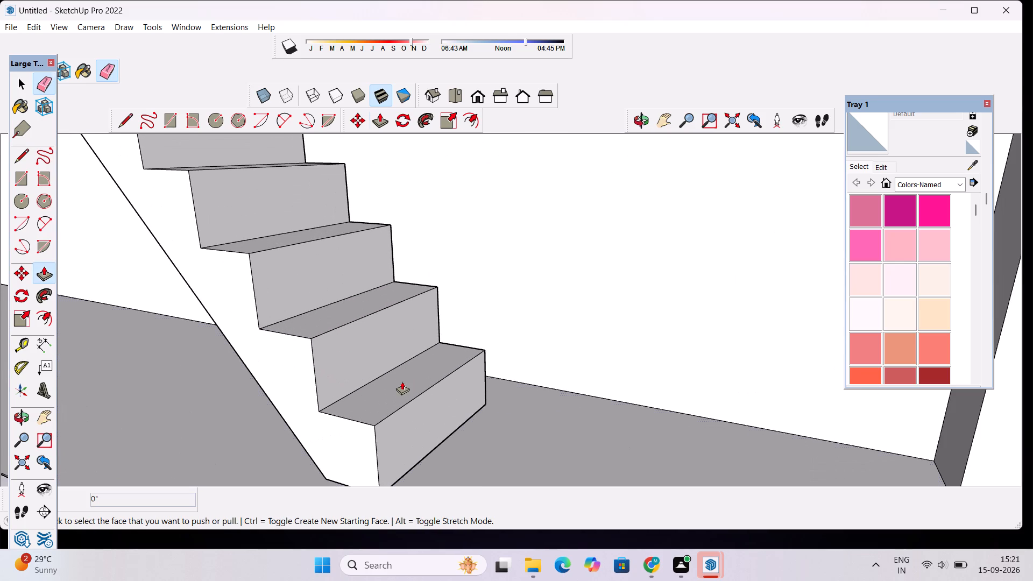
key("space")
left_click(421, 380)
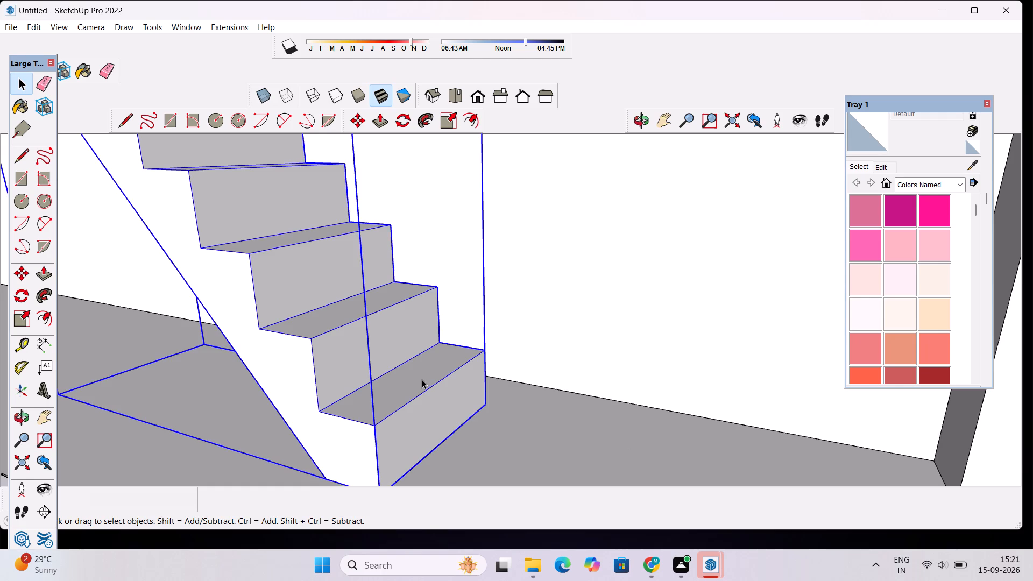
left_click(422, 381)
right_click(422, 381)
left_click(417, 390)
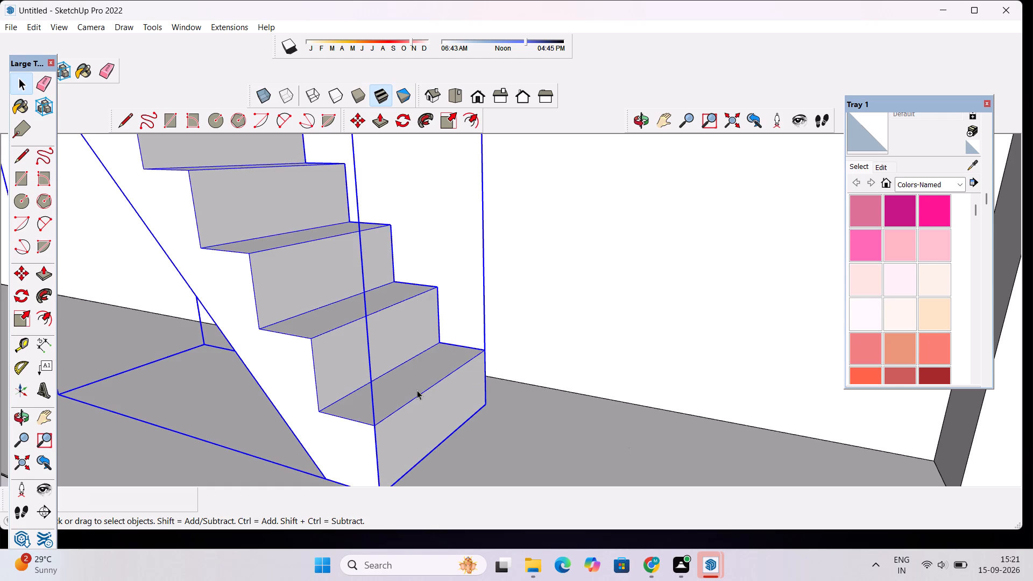
triple_click(416, 389)
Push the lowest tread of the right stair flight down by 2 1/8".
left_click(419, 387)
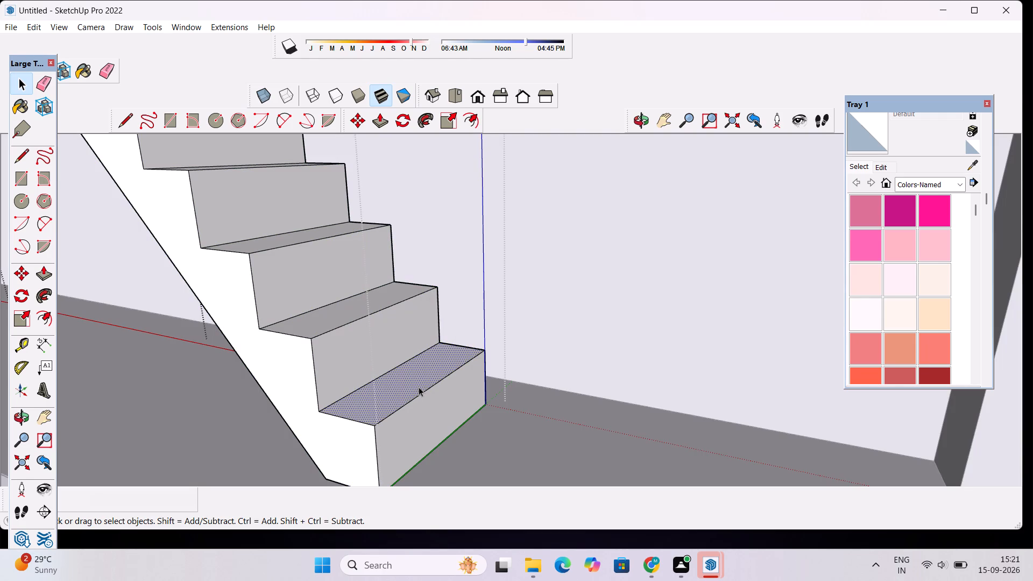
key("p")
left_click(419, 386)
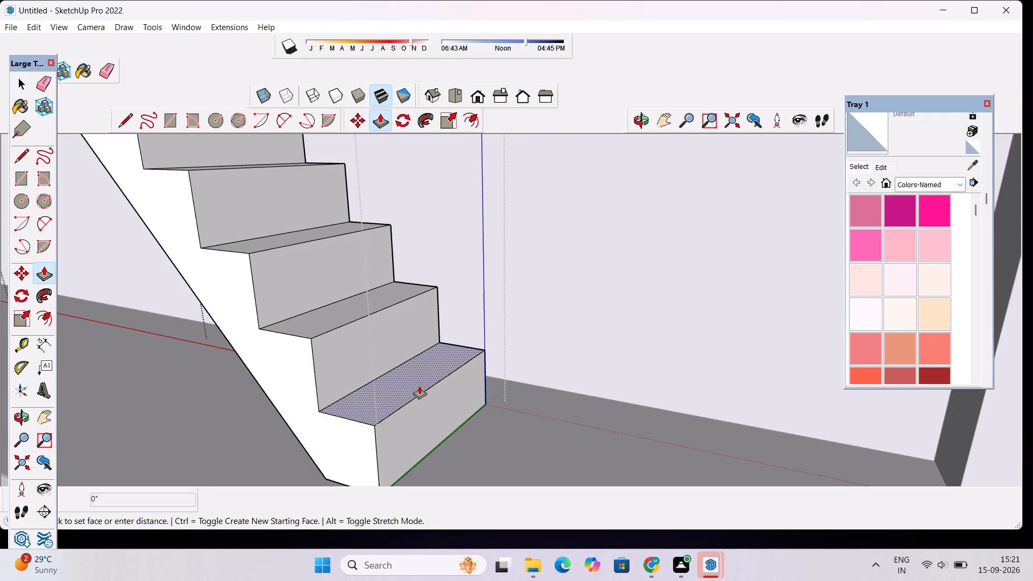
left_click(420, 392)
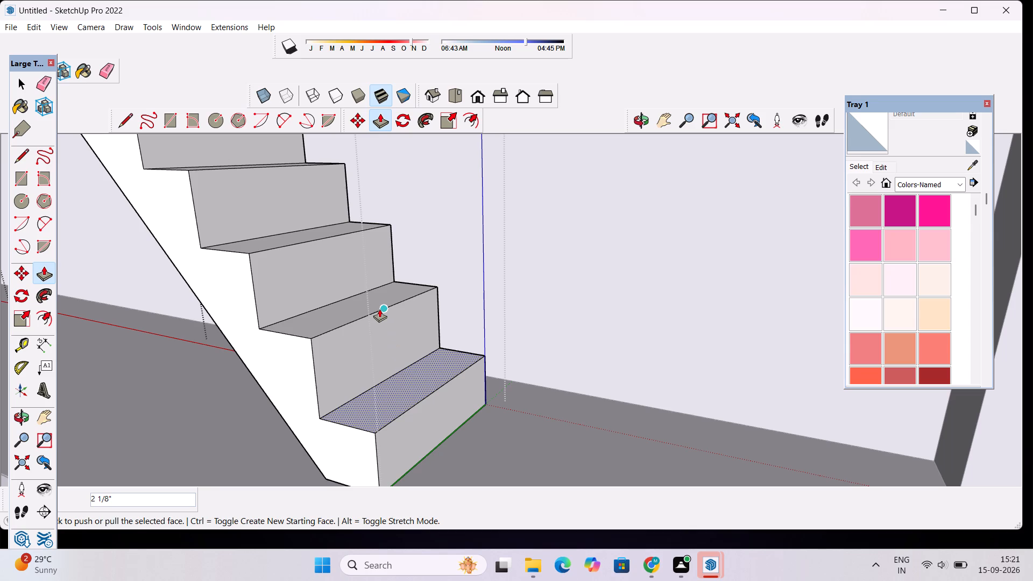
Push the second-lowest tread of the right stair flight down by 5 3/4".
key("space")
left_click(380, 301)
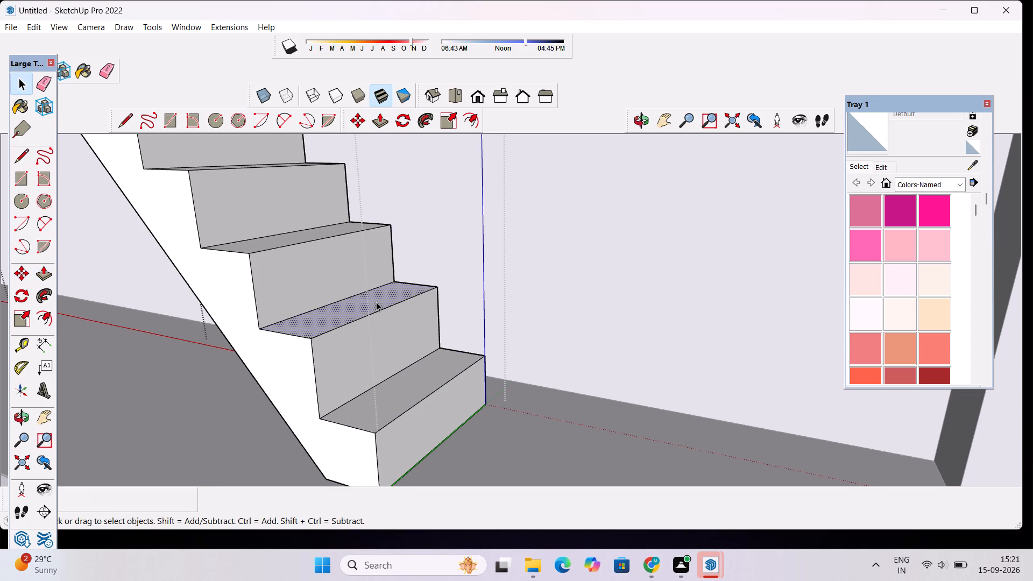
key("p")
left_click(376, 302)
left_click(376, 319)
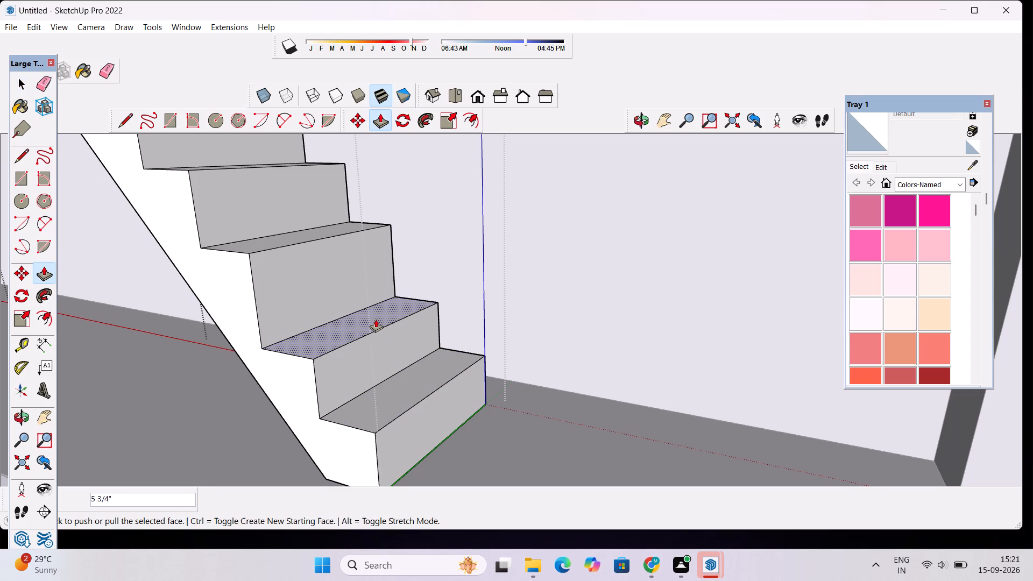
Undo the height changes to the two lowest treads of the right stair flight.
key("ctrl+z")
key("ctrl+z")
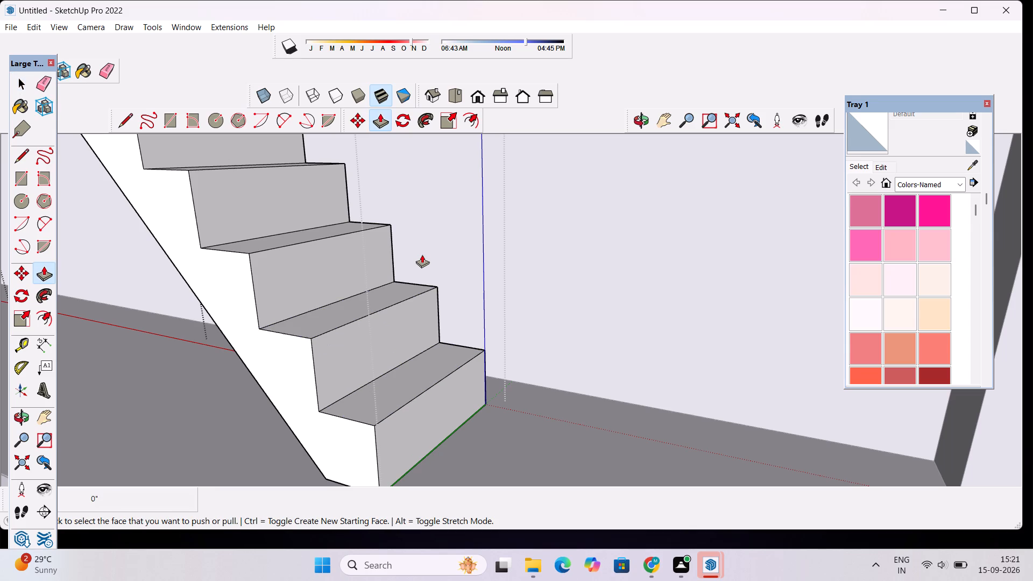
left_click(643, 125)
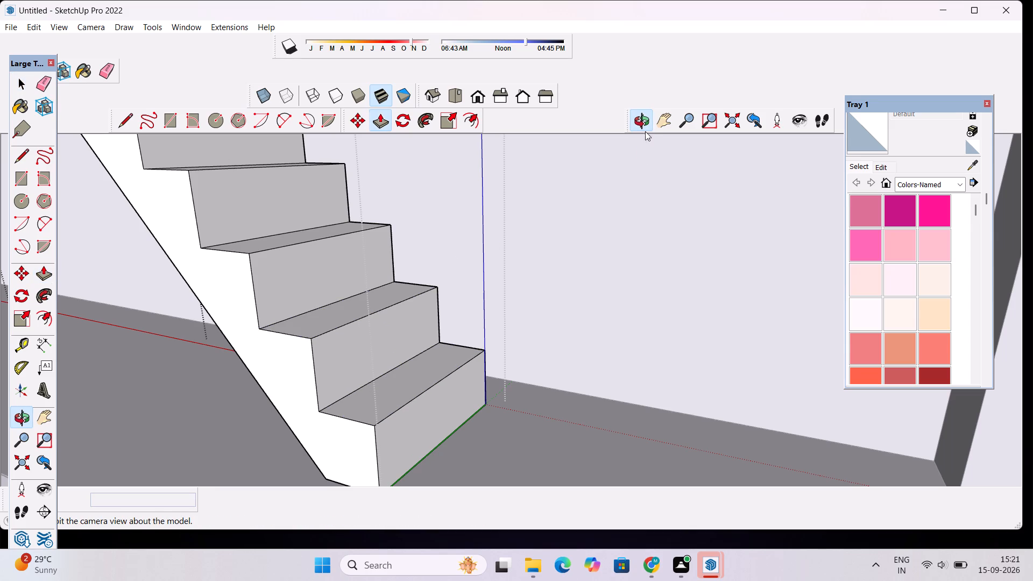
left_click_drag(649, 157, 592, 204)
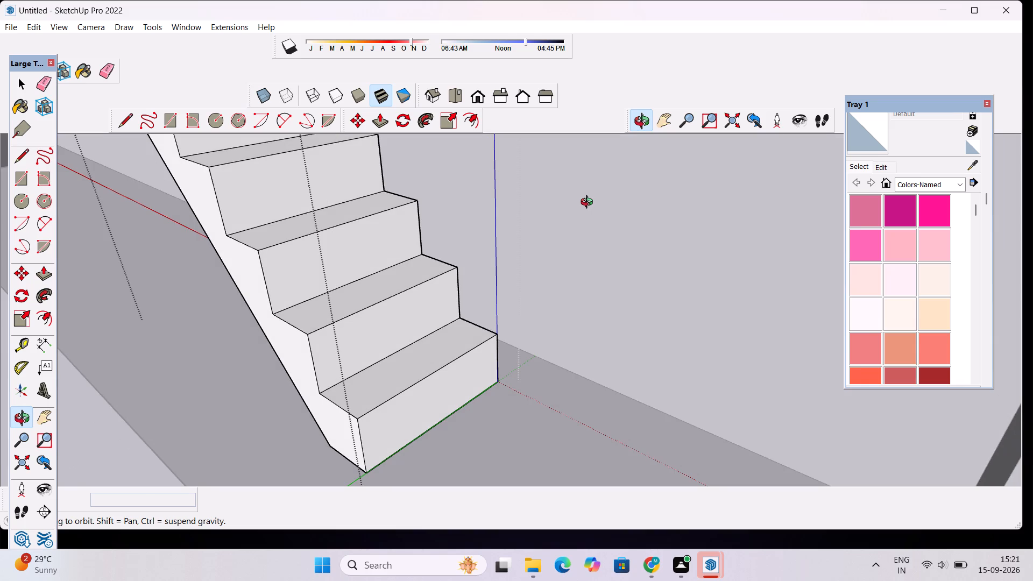
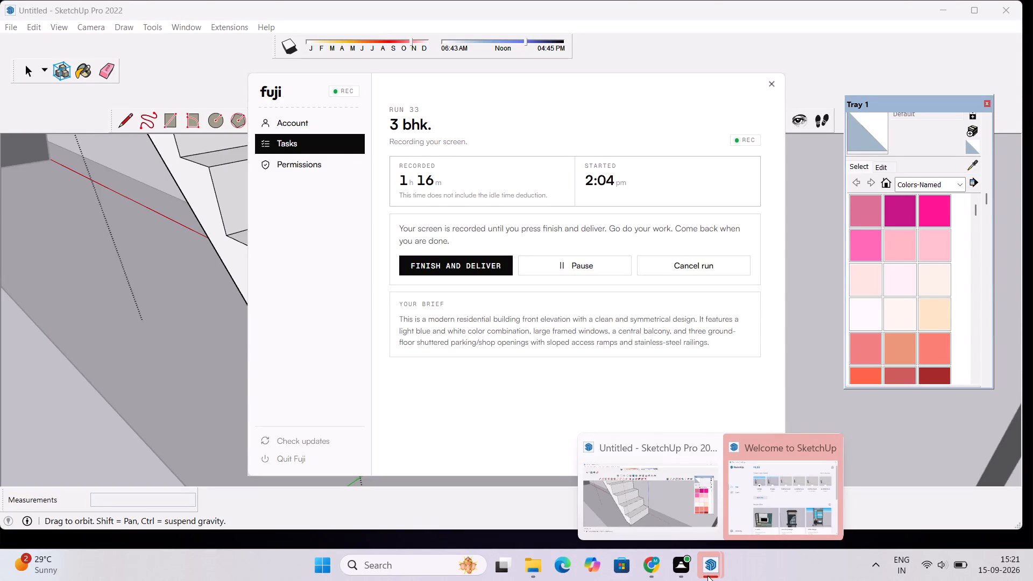
Return to the SketchUp model and close the right stair flight's editing.
left_click(707, 576)
left_click(666, 488)
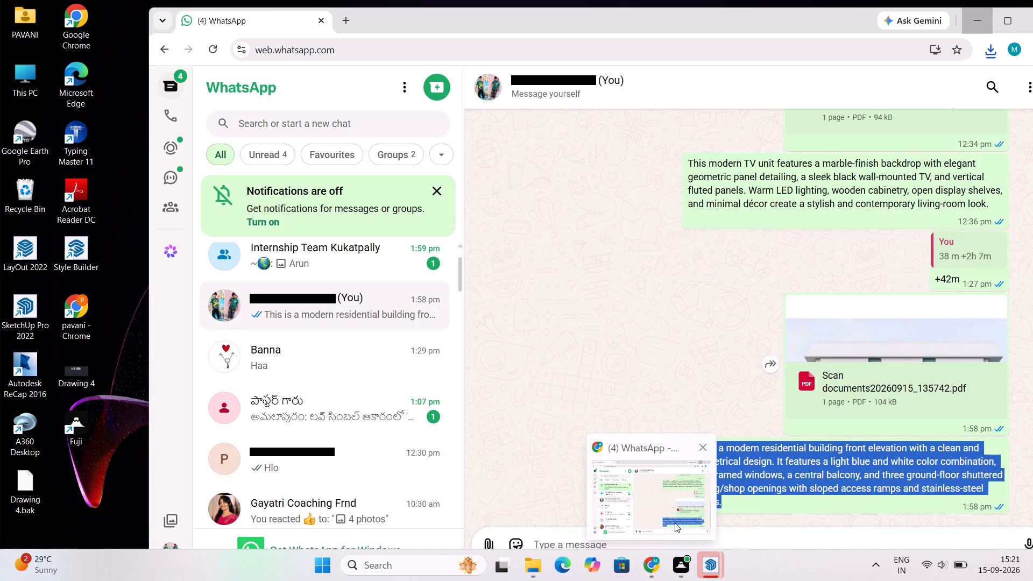
scroll(677, 519, "down", 3)
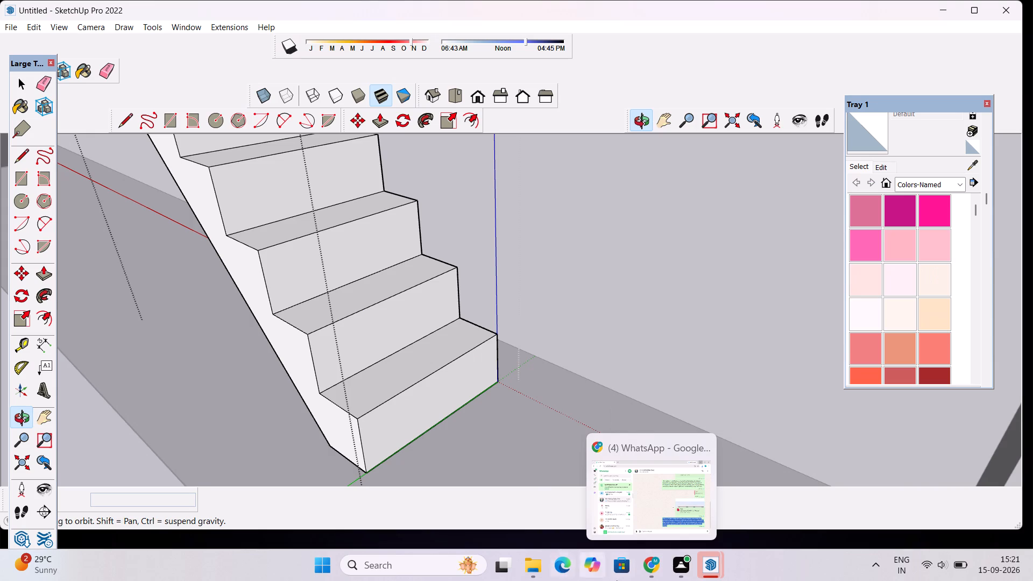
left_click(714, 565)
left_click(472, 407)
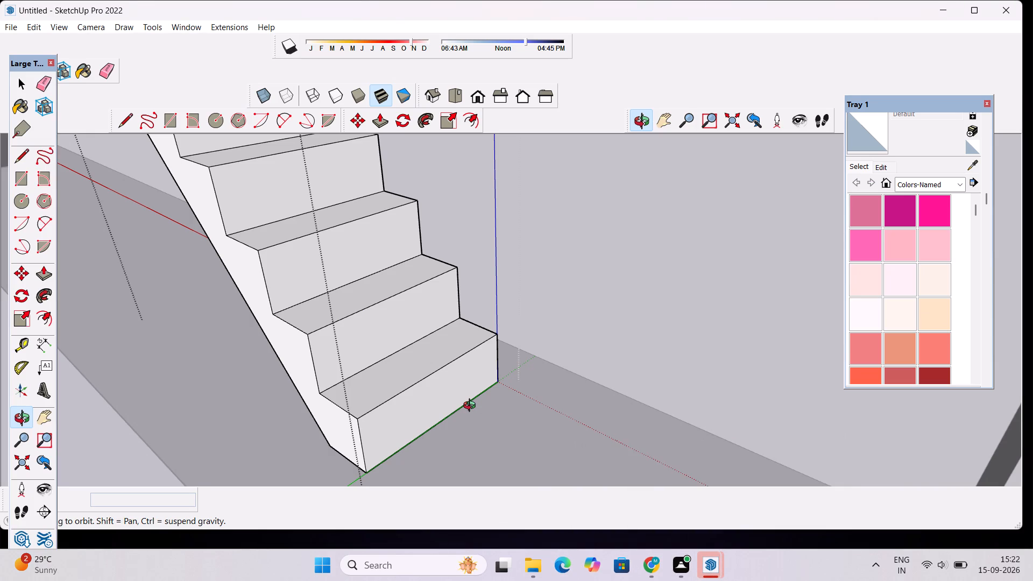
scroll(485, 407, "down", 20)
left_click(561, 373)
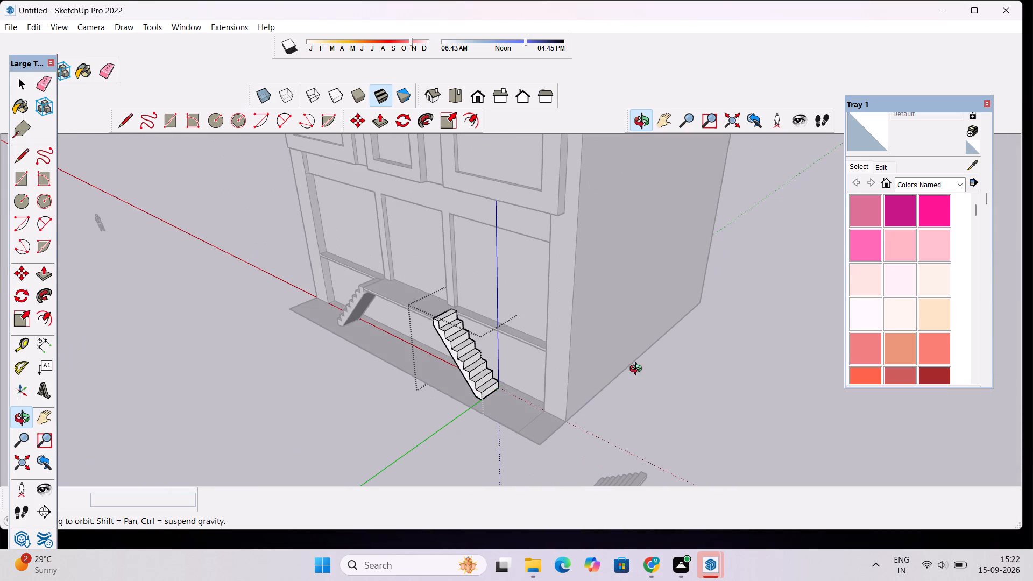
key("space")
left_click(655, 372)
Examine the cabinet front, the projecting shelf and both stair flights from several angles.
scroll(654, 380, "down", 9)
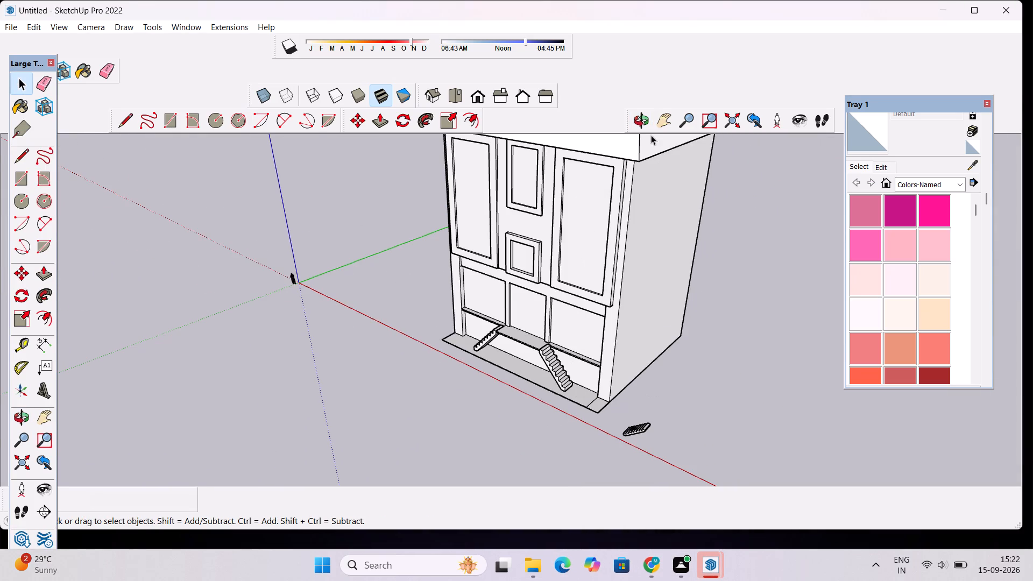
left_click(643, 119)
left_click_drag(557, 390, 638, 374)
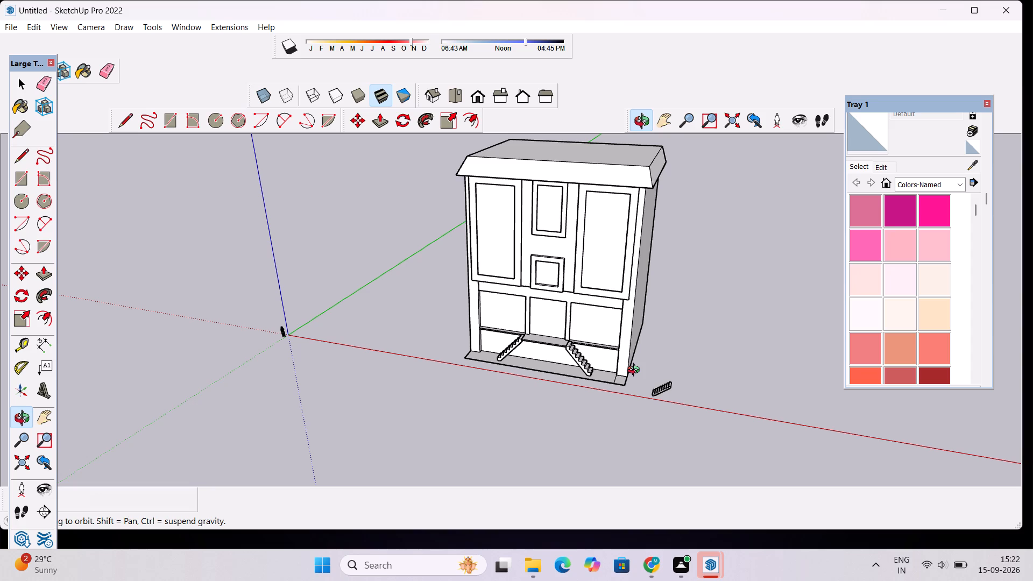
scroll(455, 360, "up", 3)
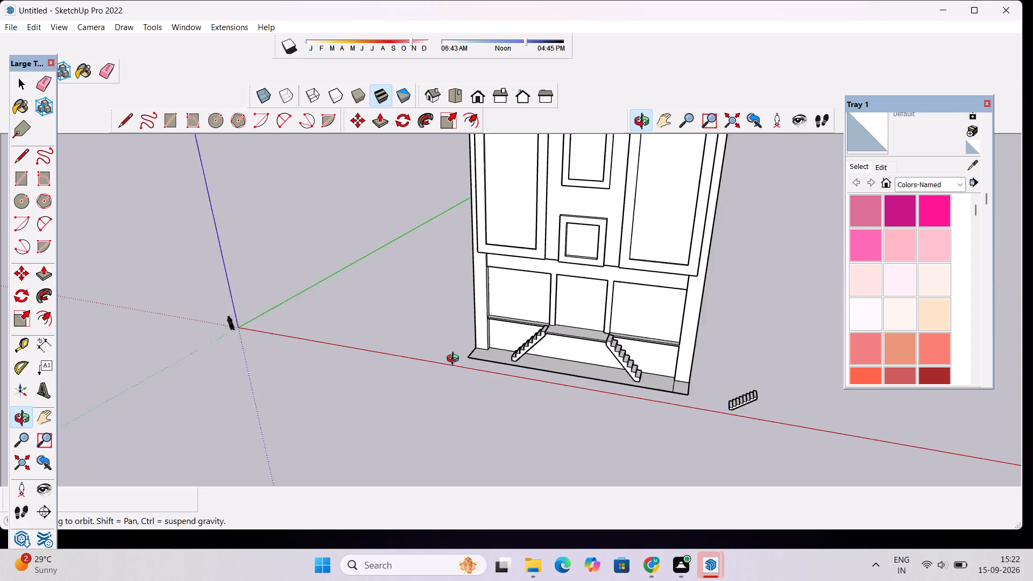
scroll(455, 360, "up", 1)
scroll(521, 296, "up", 12)
scroll(506, 325, "down", 2)
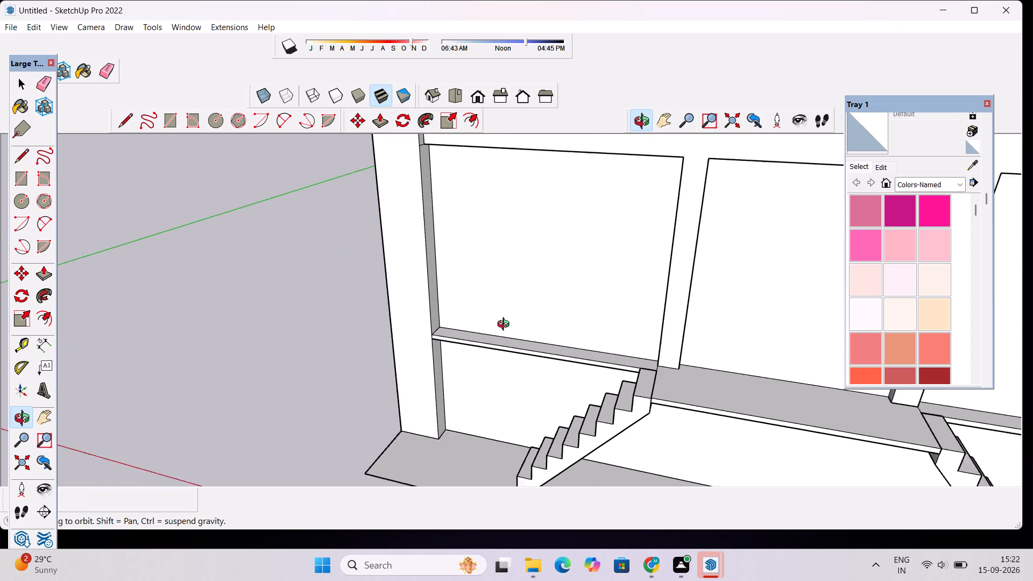
scroll(506, 325, "down", 1)
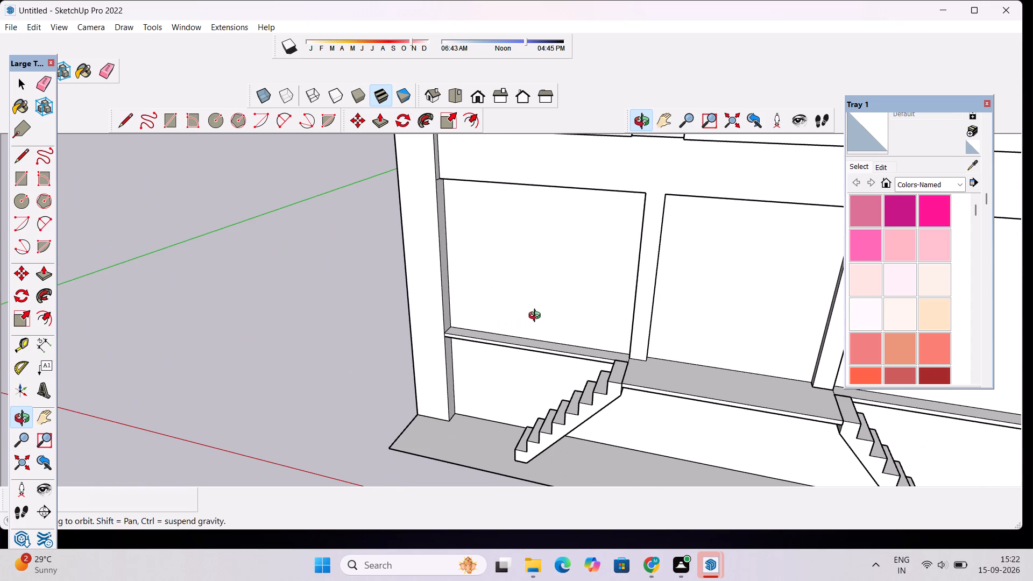
left_click_drag(567, 314, 659, 417, "shift")
left_click_drag(636, 426, 630, 376, "shift")
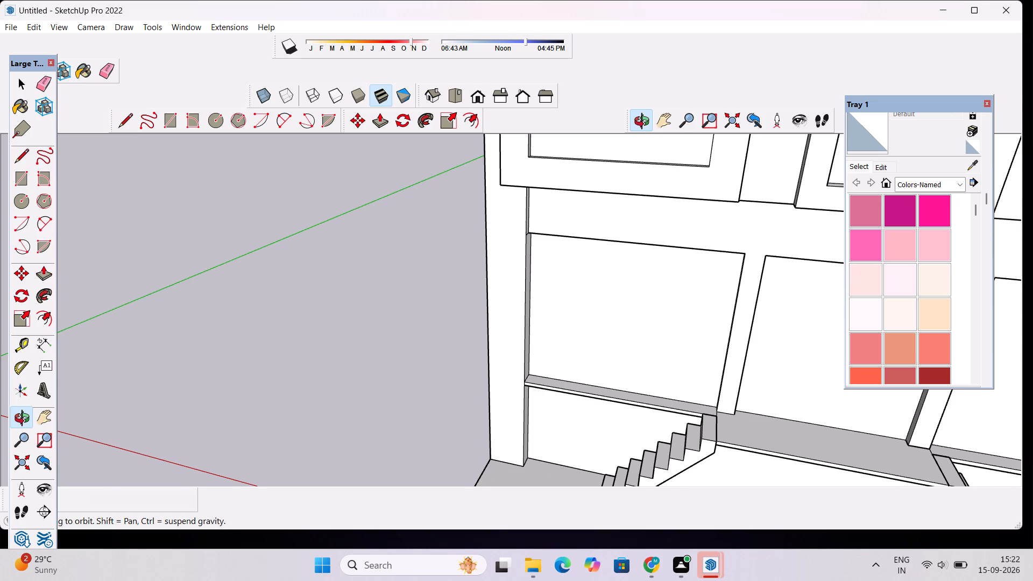
scroll(763, 378, "down", 4)
left_click_drag(755, 386, 848, 410, "shift")
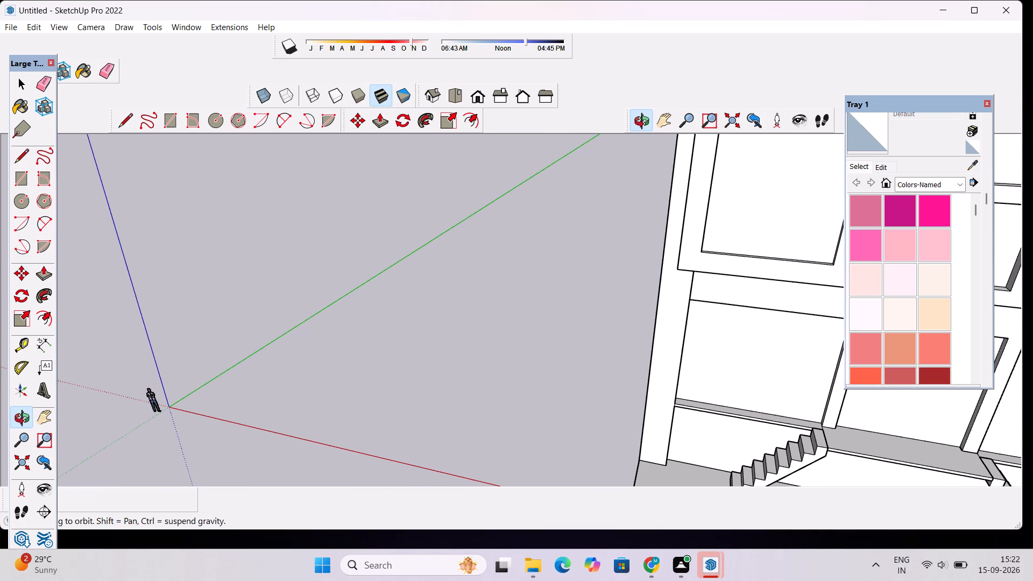
scroll(718, 404, "down", 3)
left_click_drag(643, 430, 747, 356)
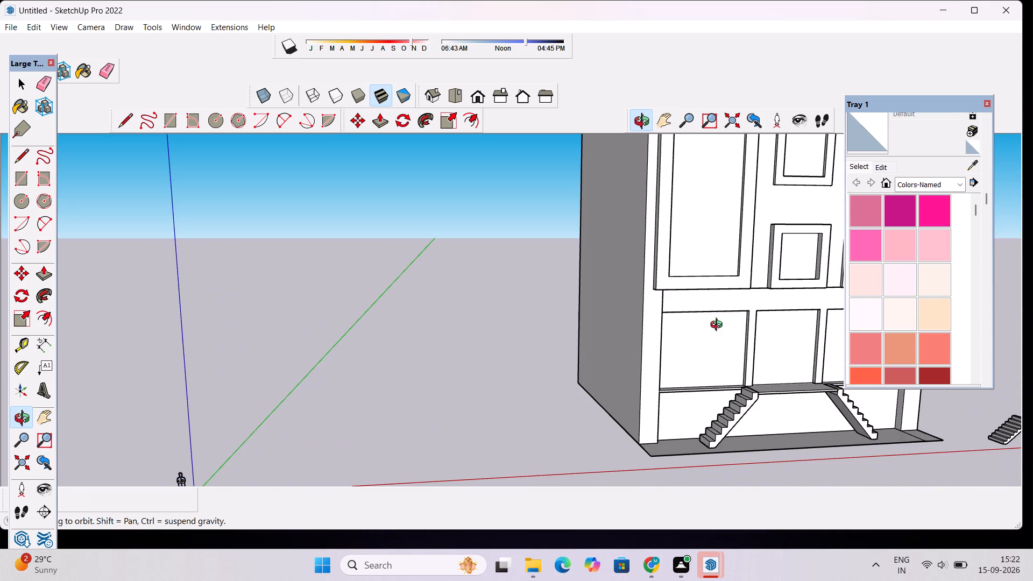
scroll(675, 353, "down", 6)
left_click_drag(761, 420, 516, 452)
scroll(532, 445, "up", 1)
scroll(532, 445, "down", 8)
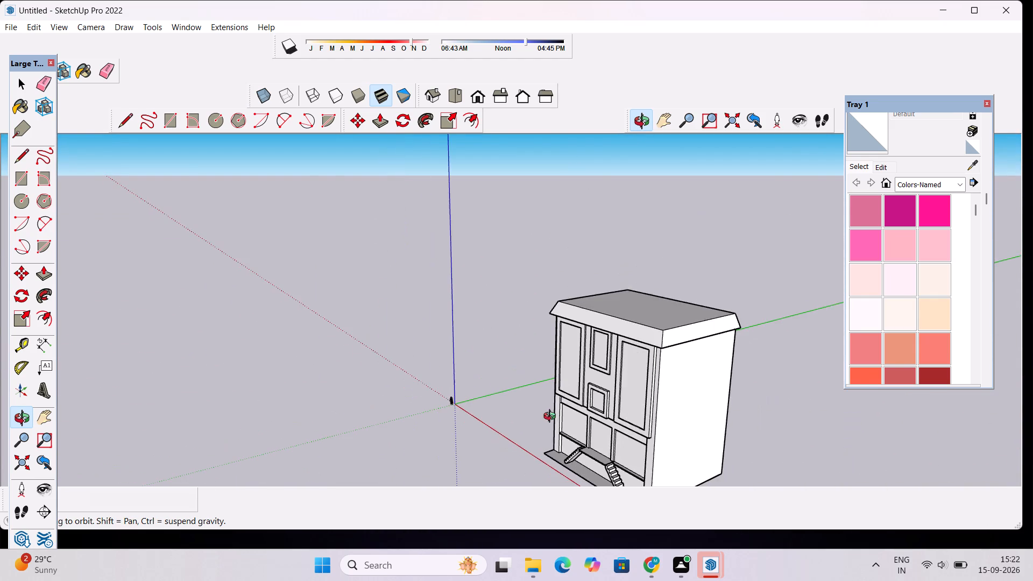
Erase the edge dividing the projecting middle shelf from the narrow shelf behind the left stair flight.
left_click_drag(600, 428, 606, 298, "shift")
scroll(575, 341, "up", 5, "shift")
scroll(583, 271, "up", 4, "shift")
left_click_drag(582, 352, 585, 394)
scroll(599, 285, "up", 11)
left_click_drag(627, 396, 628, 341)
scroll(626, 355, "up", 2)
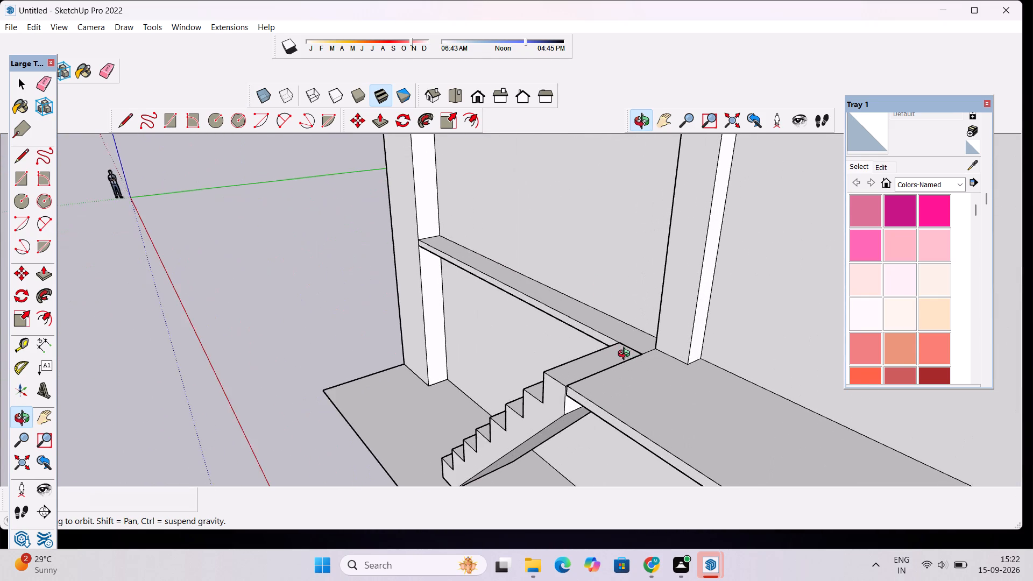
scroll(626, 355, "up", 4)
left_click_drag(649, 345, 597, 354, "shift")
key("r")
scroll(597, 343, "up", 3)
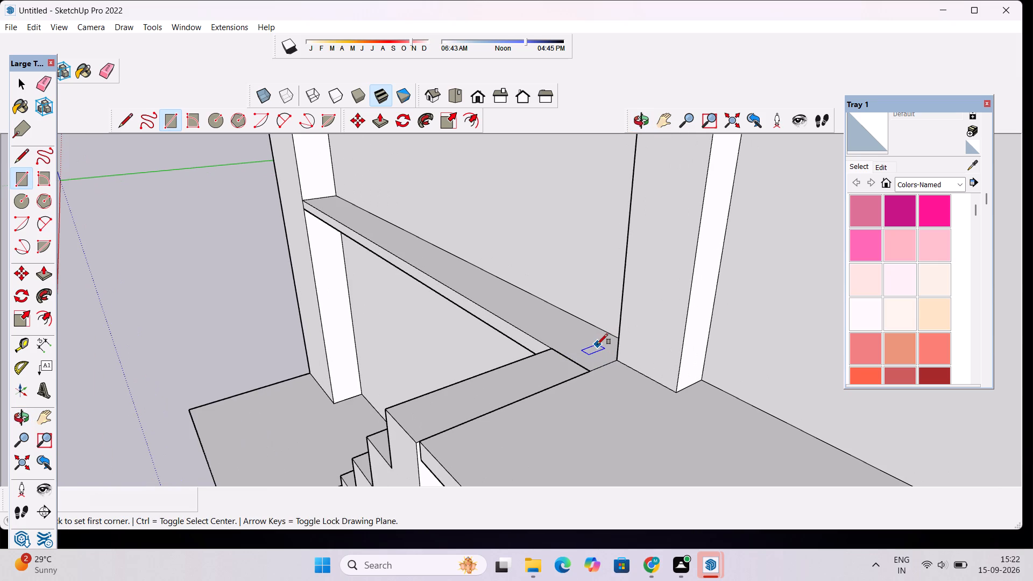
key("space")
key("d")
type("de")
left_click_drag(596, 344, 602, 371)
Erase the edge dividing the projecting middle shelf from the narrow shelf behind the right stair flight.
scroll(634, 317, "down", 16)
scroll(617, 300, "up", 1)
scroll(614, 288, "down", 2)
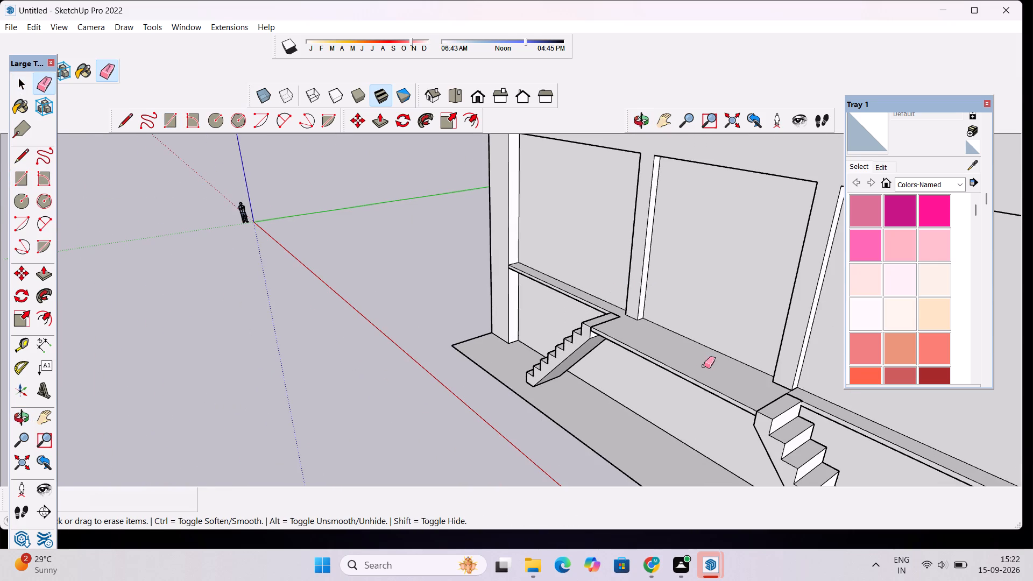
scroll(794, 411, "up", 7)
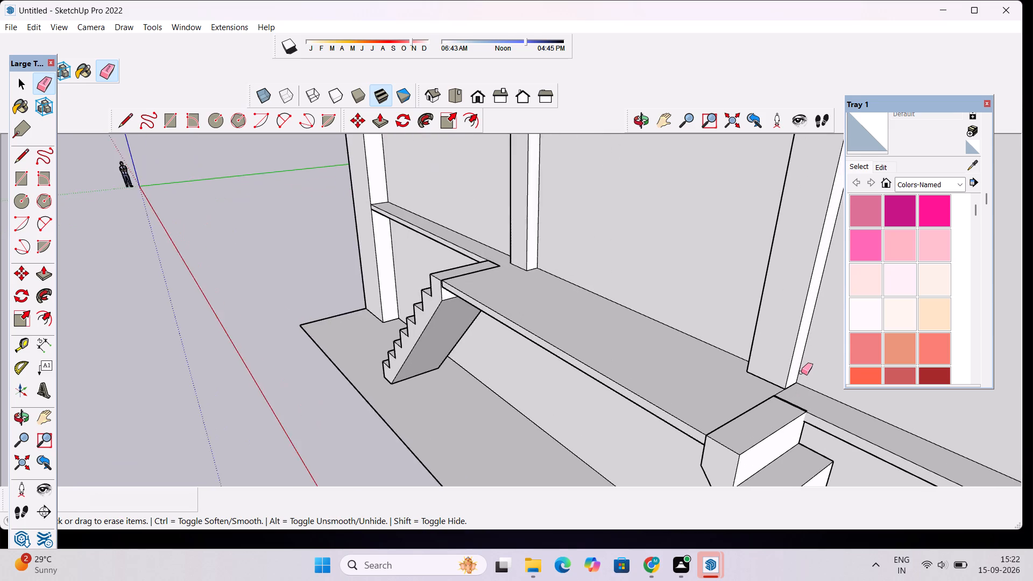
scroll(801, 372, "up", 12)
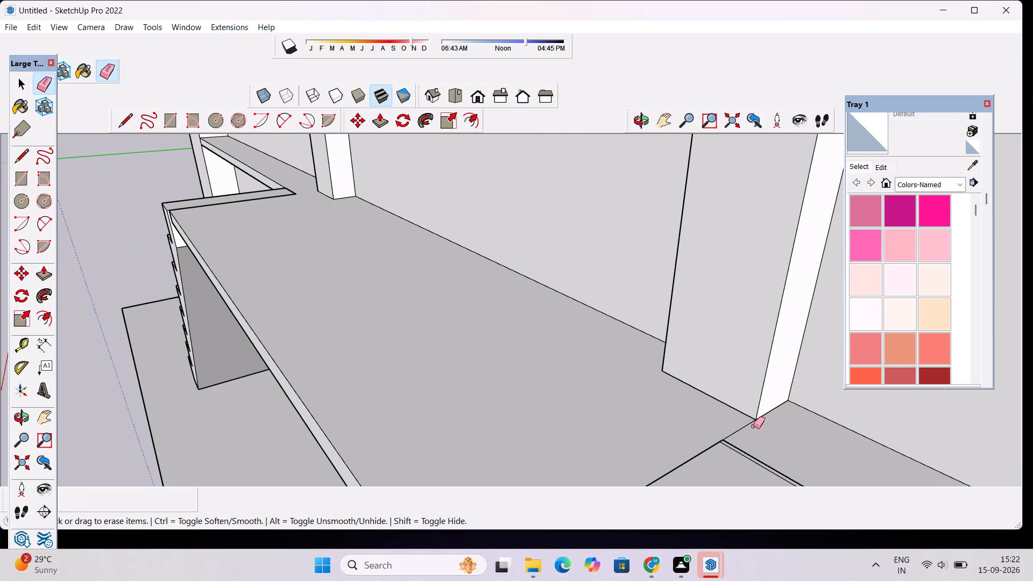
left_click_drag(740, 422, 747, 433)
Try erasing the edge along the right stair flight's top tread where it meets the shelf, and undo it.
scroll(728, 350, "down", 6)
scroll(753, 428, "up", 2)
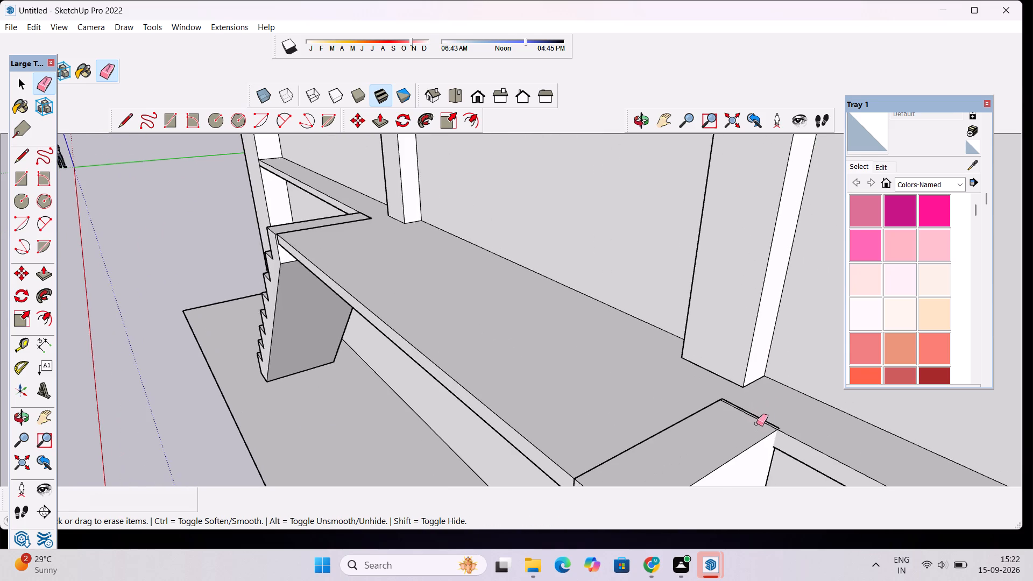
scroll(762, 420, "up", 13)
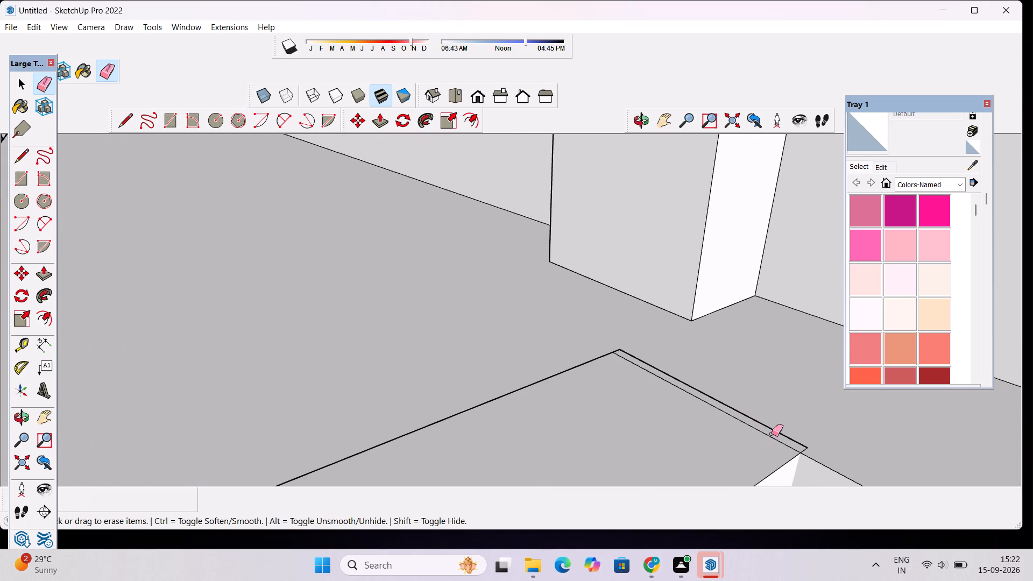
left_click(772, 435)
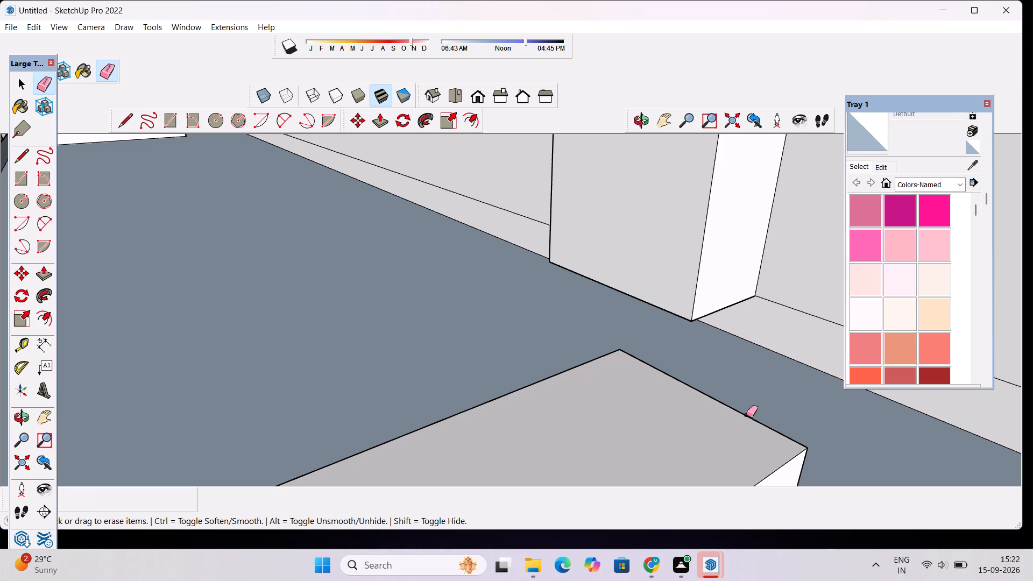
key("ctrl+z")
Select the shelf's top face and examine how both stair flights meet it.
scroll(720, 399, "up", 3)
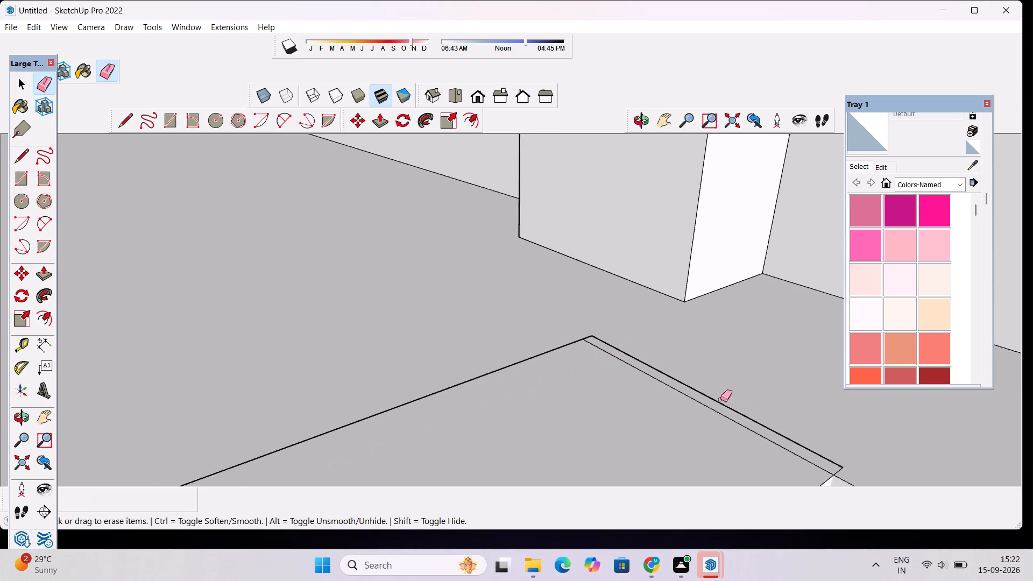
scroll(720, 399, "up", 1)
key("space")
left_click(756, 398)
scroll(707, 401, "down", 4)
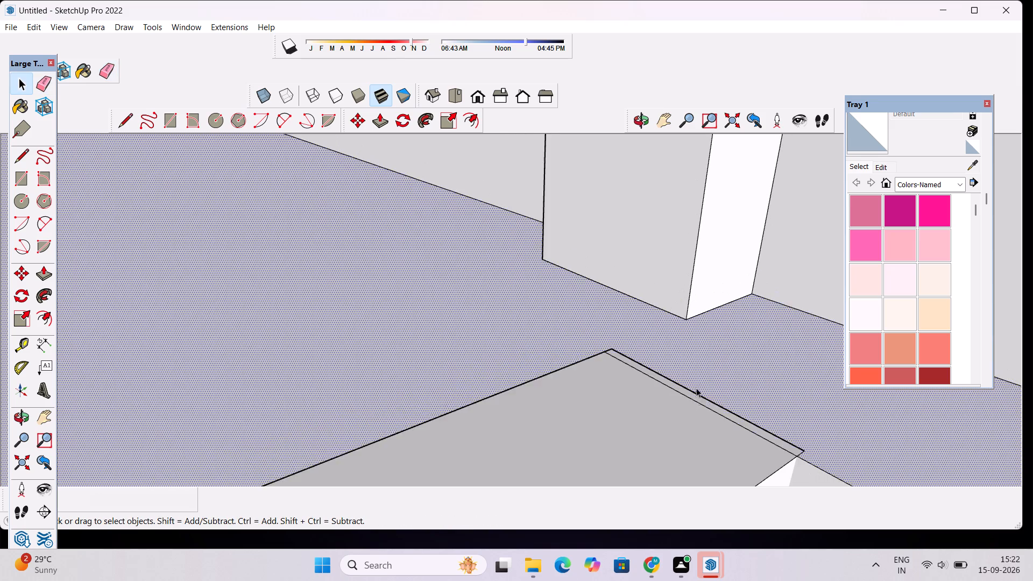
scroll(696, 388, "down", 3)
left_click(639, 123)
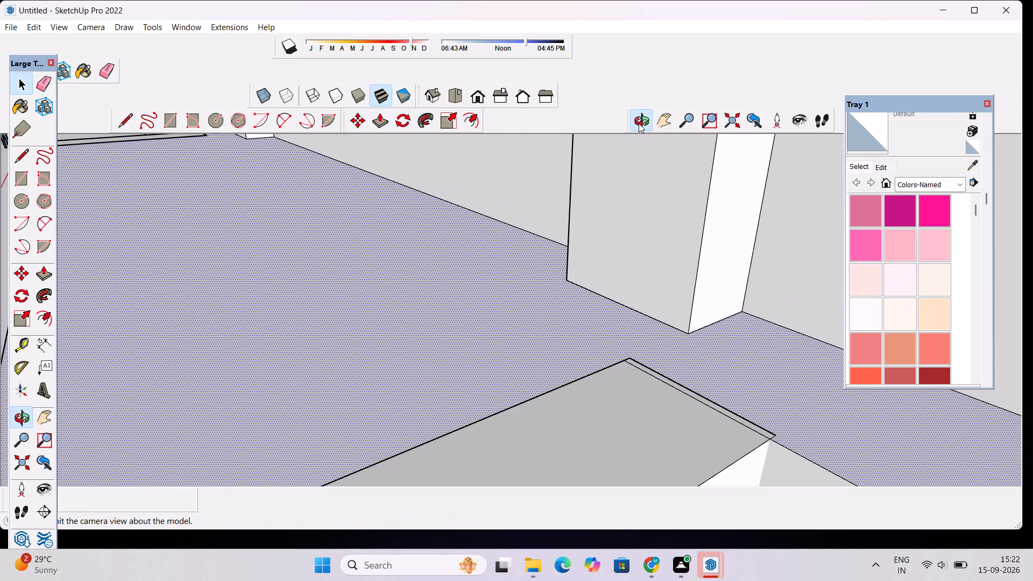
left_click_drag(727, 177, 762, 181)
scroll(639, 186, "down", 13)
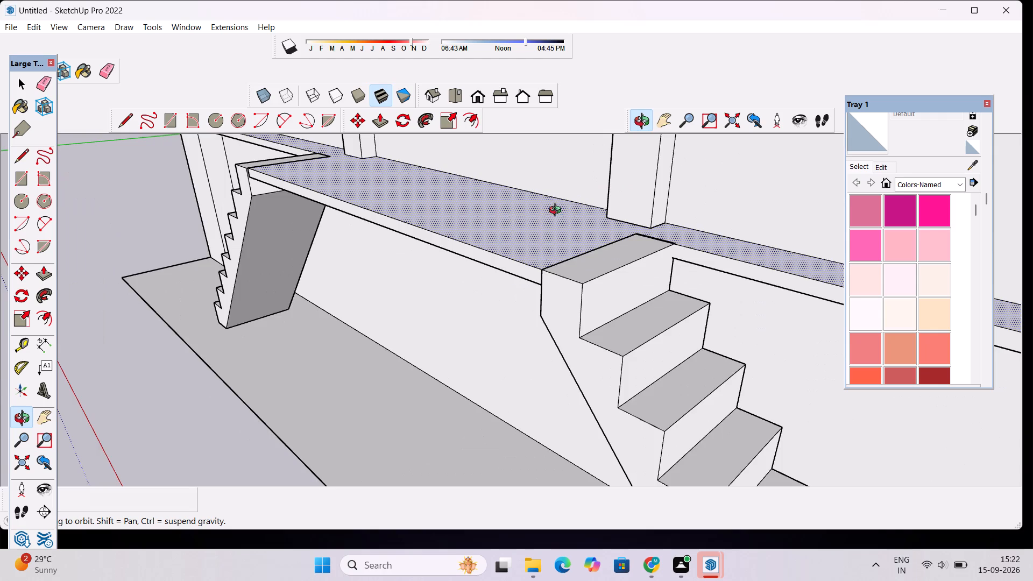
left_click_drag(525, 221, 767, 181)
scroll(668, 226, "down", 2)
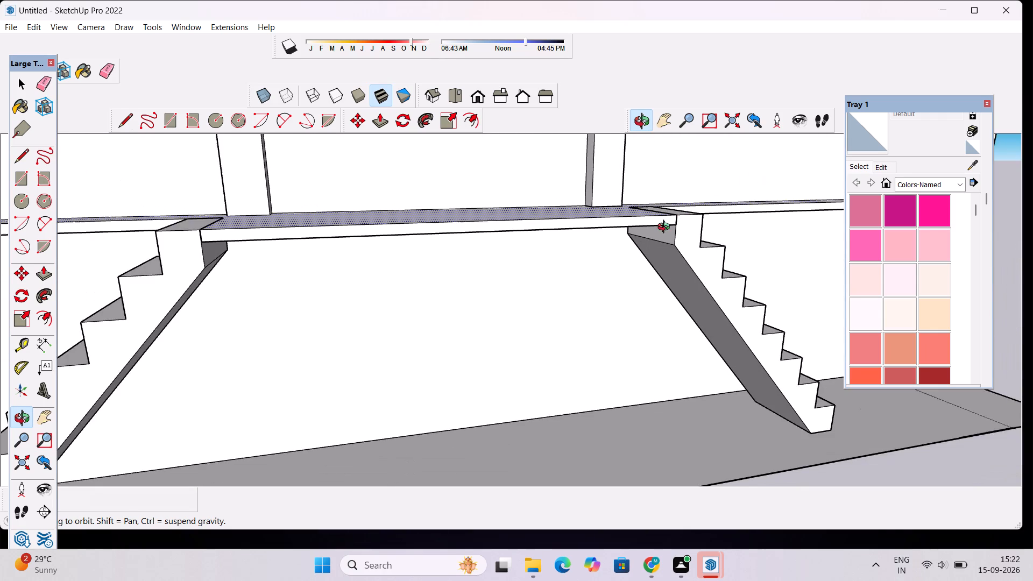
scroll(666, 228, "down", 4)
left_click_drag(666, 228, 639, 335)
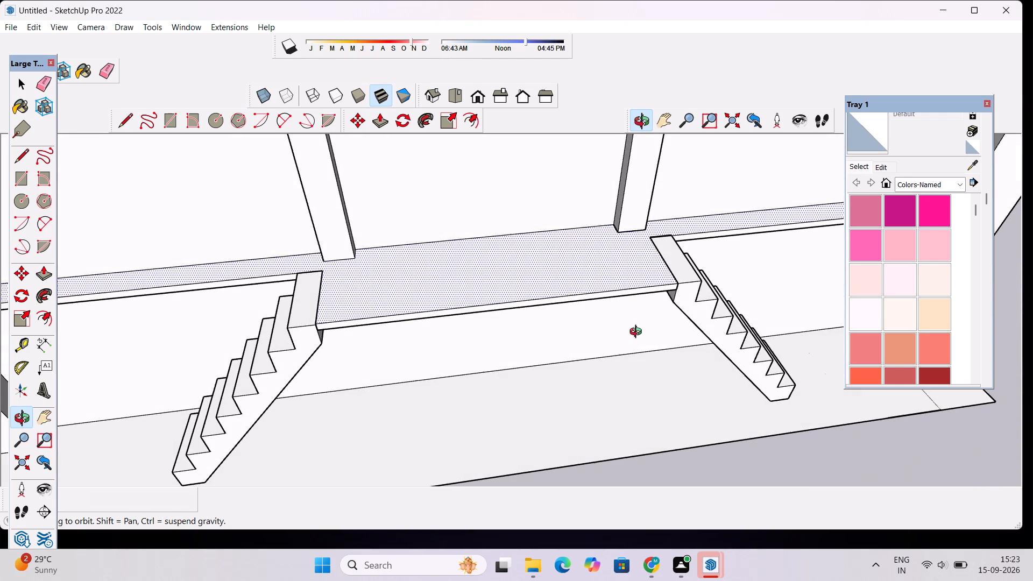
left_click_drag(429, 329, 604, 275)
scroll(604, 275, "down", 5)
left_click_drag(408, 303, 561, 235, "shift")
scroll(591, 238, "down", 3)
left_click_drag(618, 295, 468, 295)
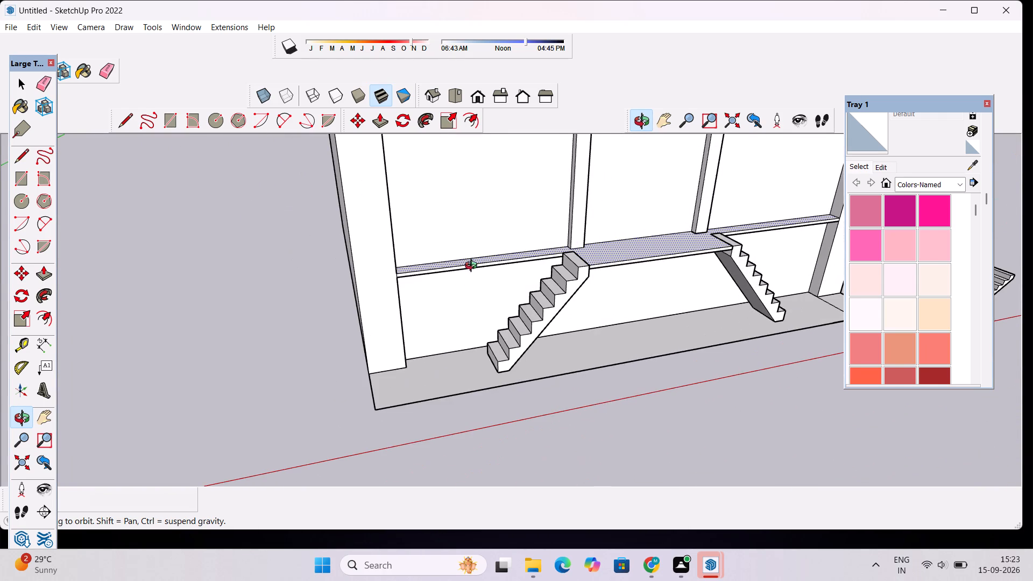
Draw a circle of 3" radius near the front edge of the left stair flight's top tread.
scroll(481, 253, "up", 3)
left_click_drag(483, 253, 479, 325, "shift")
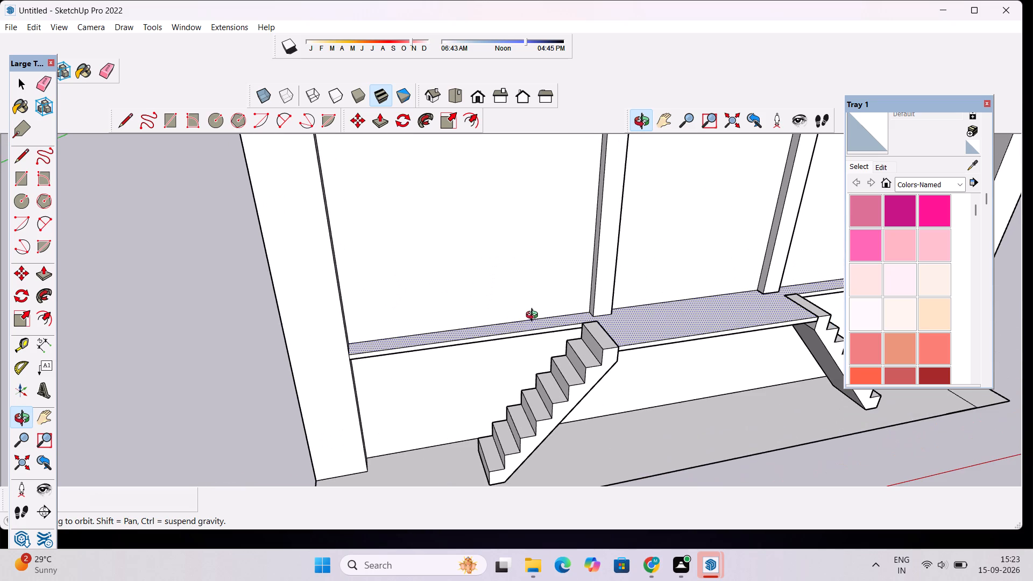
left_click_drag(586, 327, 527, 359)
scroll(562, 324, "up", 4)
left_click(588, 334)
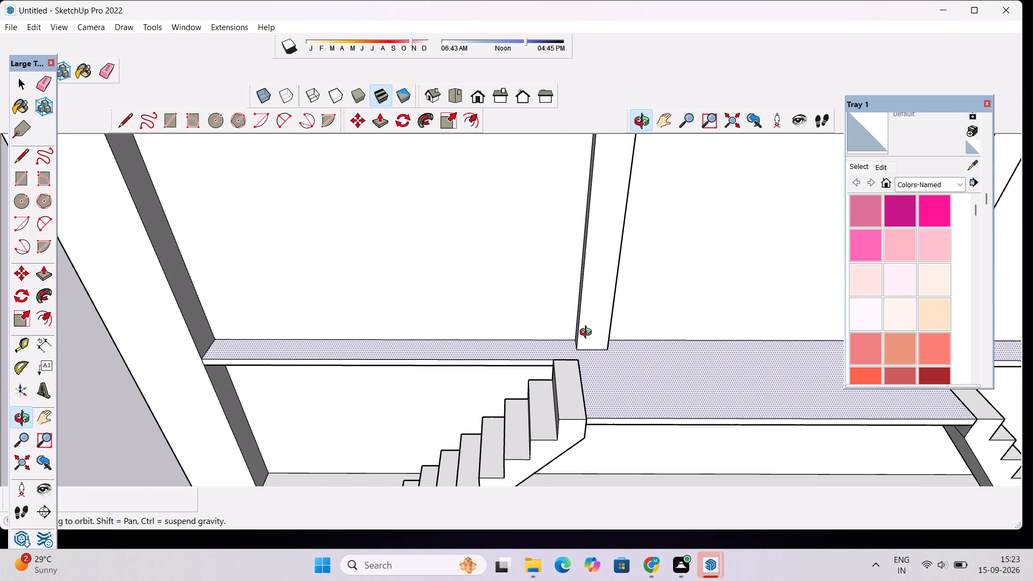
scroll(588, 334, "down", 6)
left_click_drag(596, 362, 600, 408)
scroll(599, 393, "up", 7)
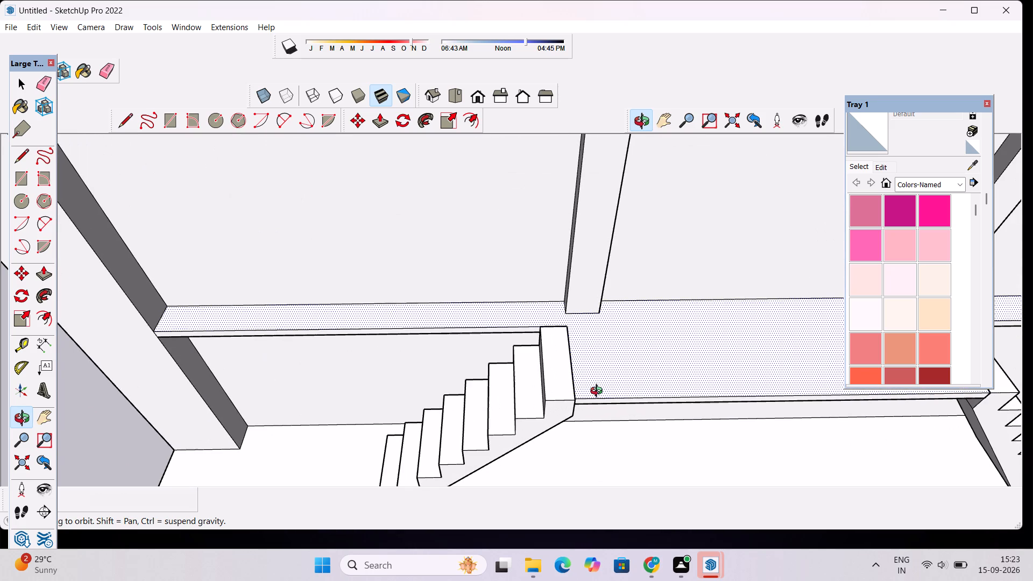
key("c")
scroll(595, 387, "up", 3)
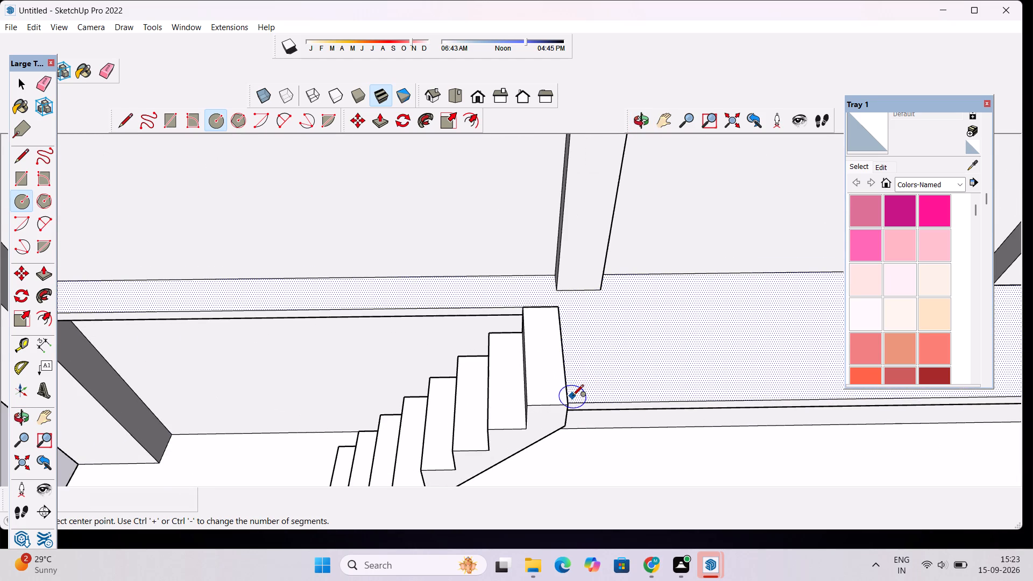
scroll(572, 396, "up", 12)
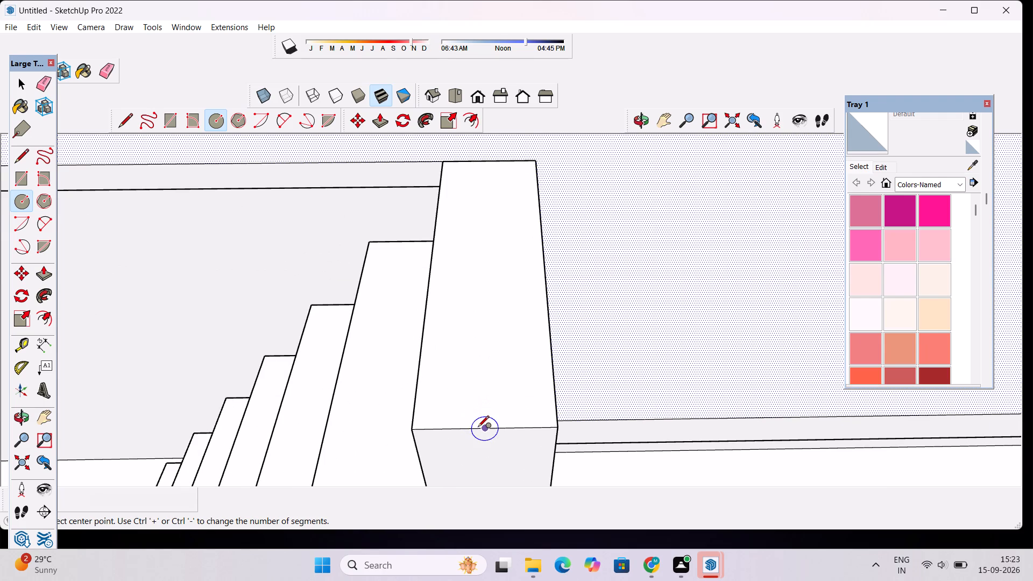
left_click(492, 398)
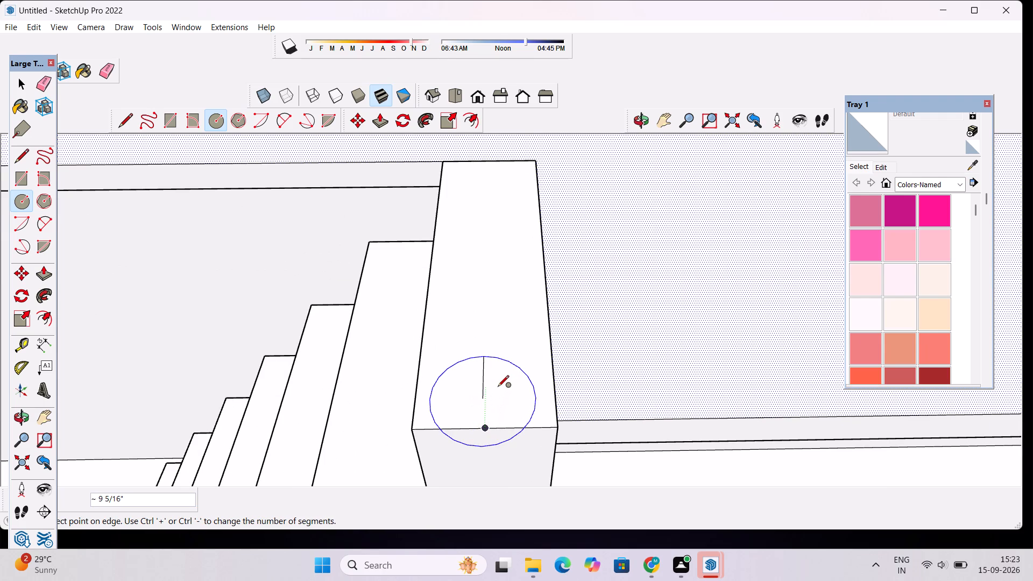
type("3\"")
key("Return")
Draw a circle of 3" radius near the front edge of the left stair flight's bottom tread.
scroll(498, 387, "down", 5)
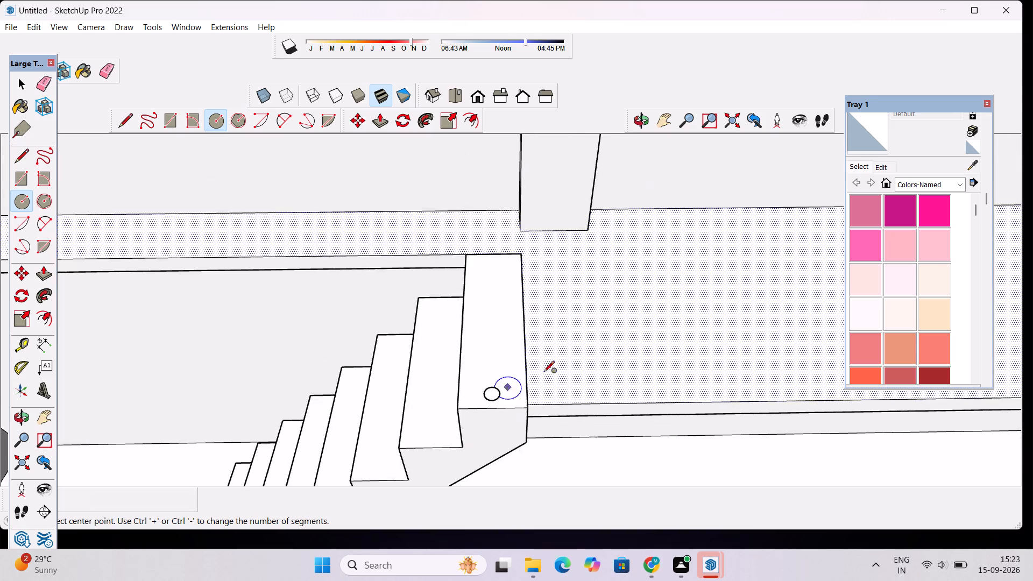
scroll(543, 373, "down", 9)
scroll(551, 362, "up", 1)
scroll(556, 427, "down", 8)
scroll(505, 436, "down", 8)
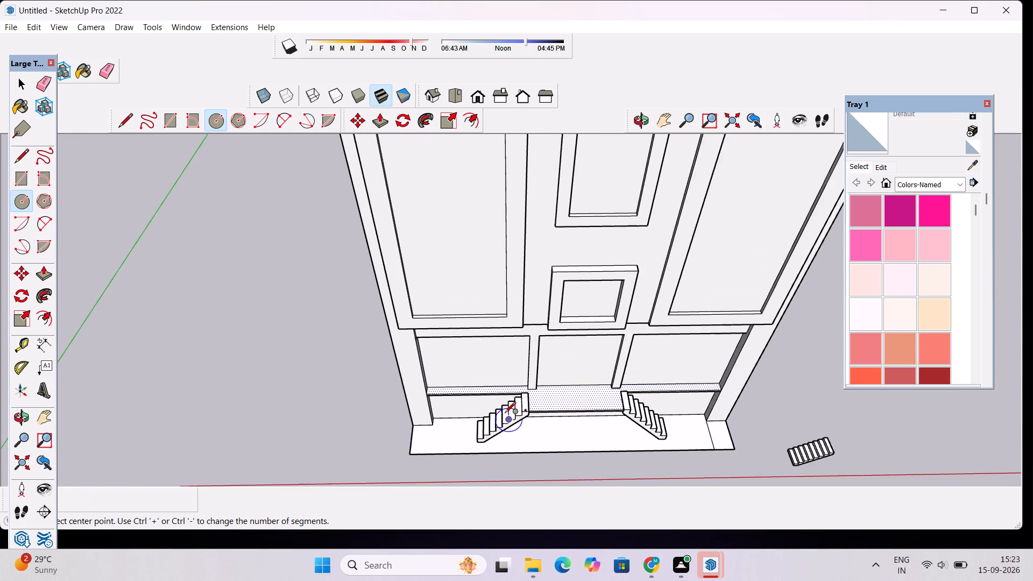
scroll(490, 426, "up", 11)
scroll(497, 474, "up", 9)
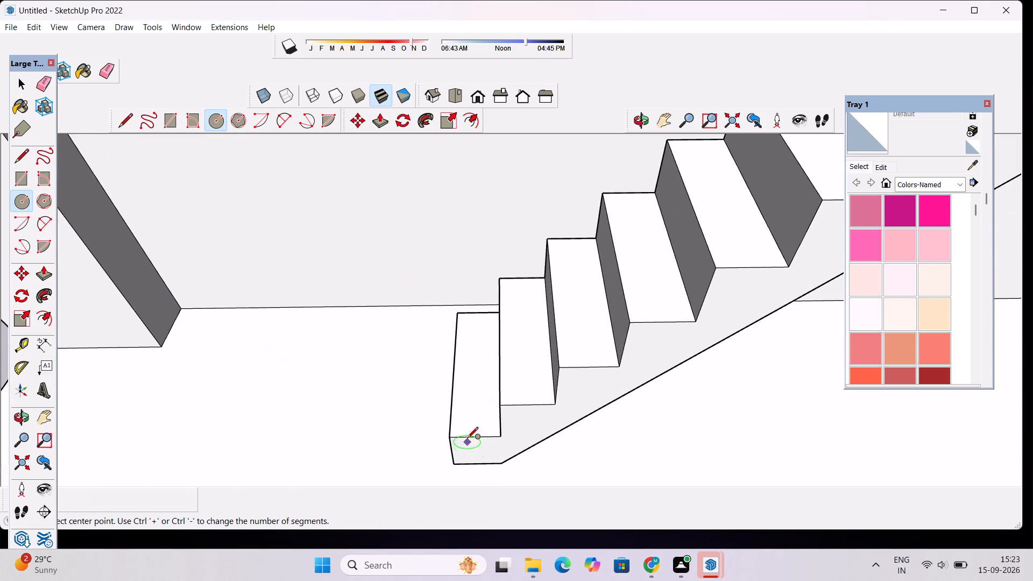
left_click(472, 423)
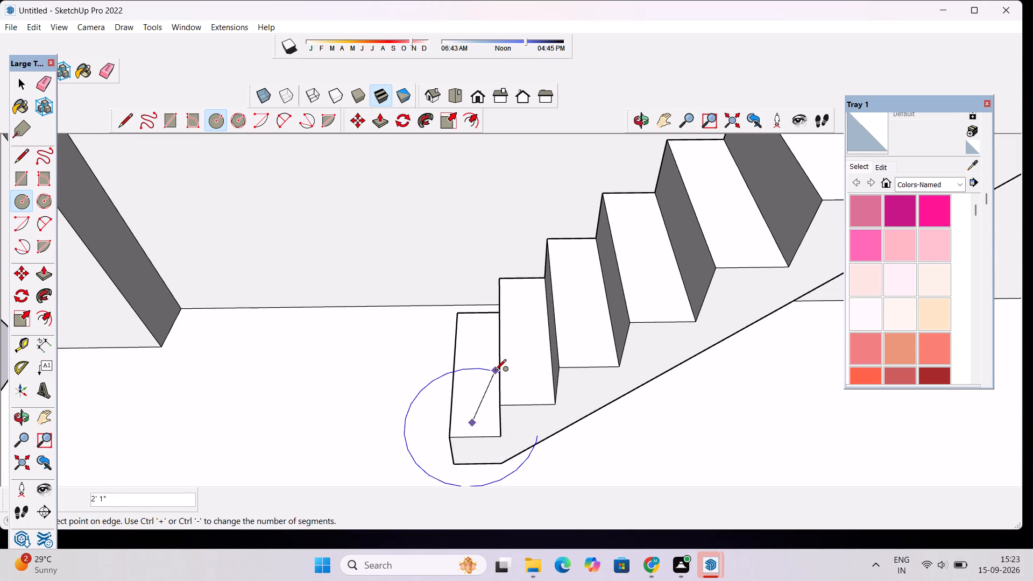
type("3\"")
key("Return")
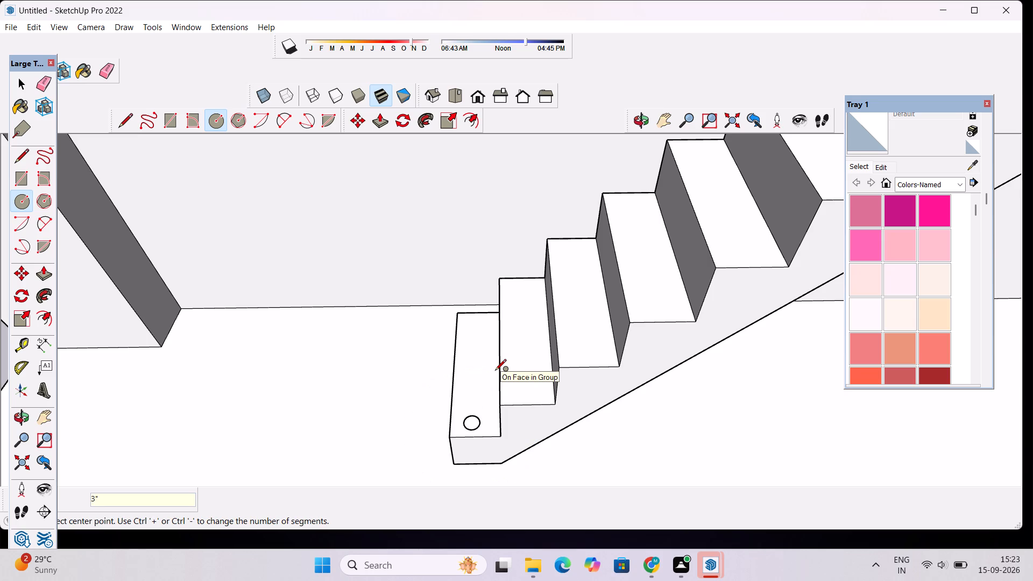
Copy the circle on the left flight's top tread about 23' 7" along the red axis onto the right flight's top tread.
scroll(324, 459, "down", 11)
scroll(459, 396, "down", 4)
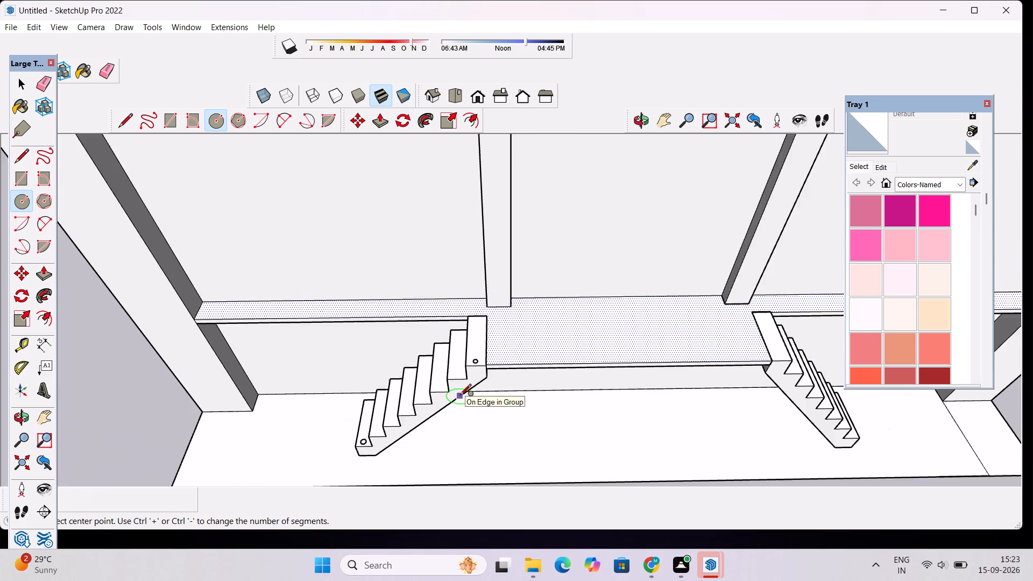
scroll(460, 396, "down", 4)
scroll(698, 381, "up", 3)
scroll(638, 392, "up", 4)
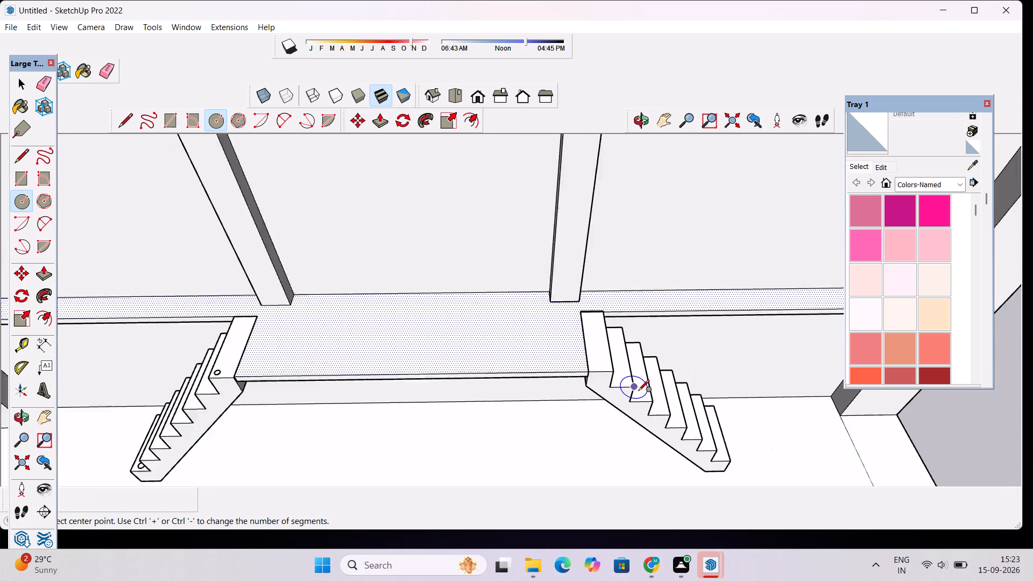
scroll(638, 392, "up", 1)
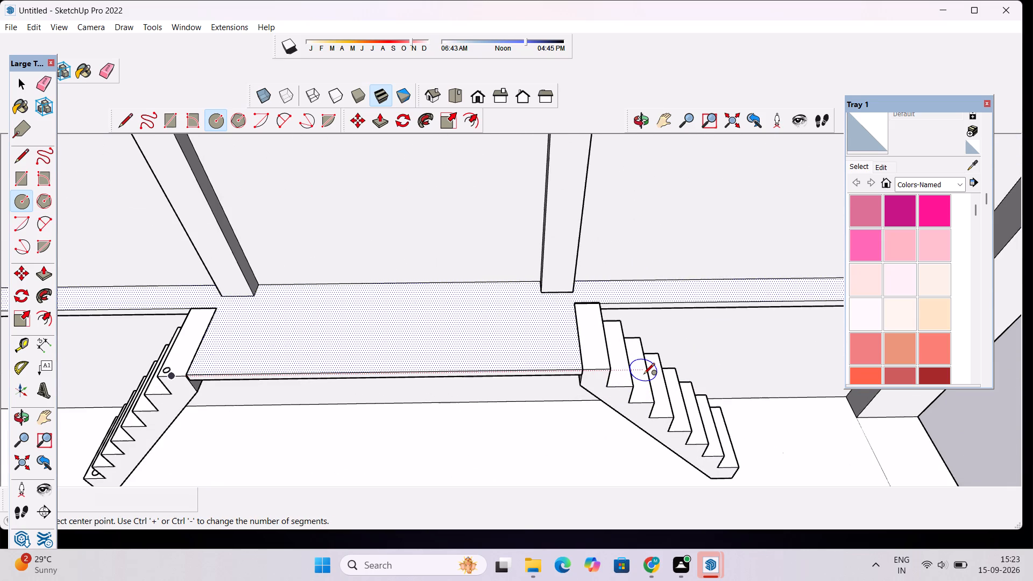
key("space")
scroll(150, 362, "up", 2)
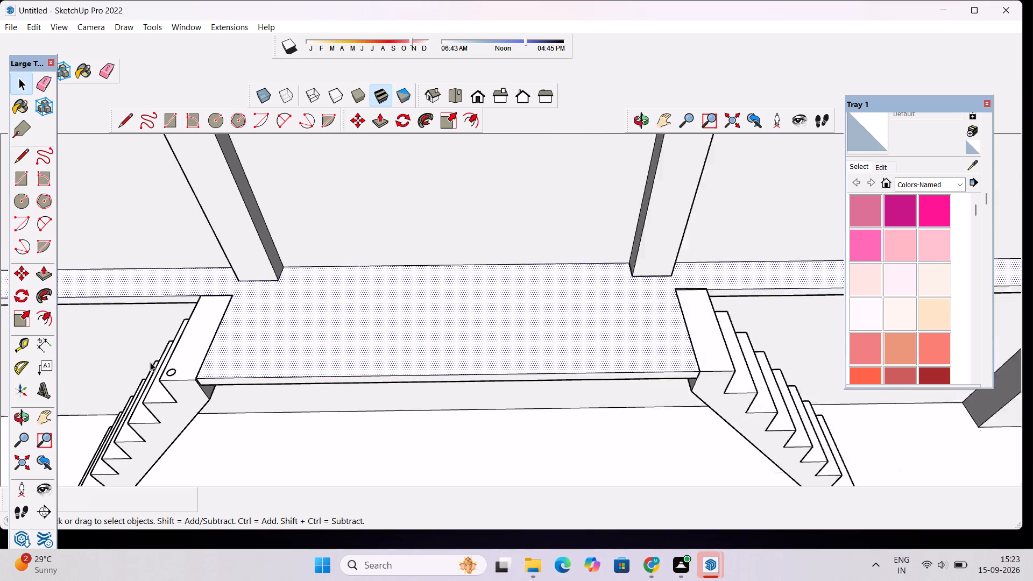
scroll(150, 362, "up", 9)
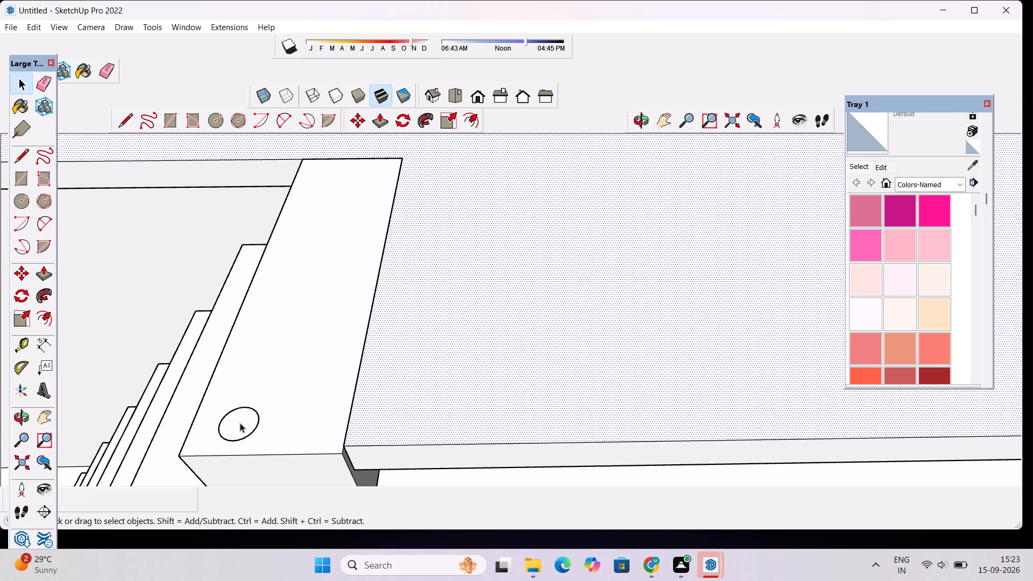
double_click(240, 423)
key("m")
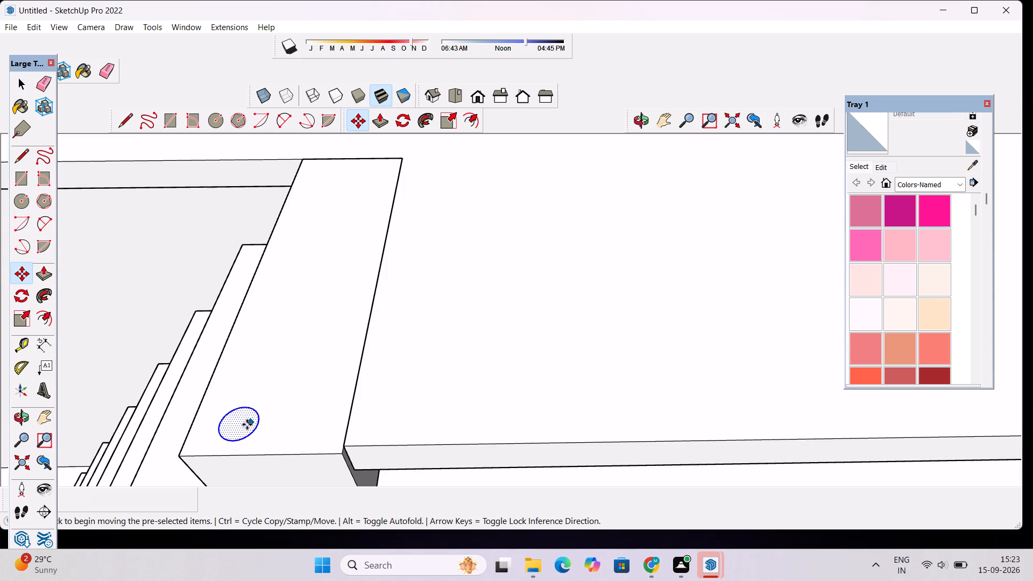
left_click(239, 423)
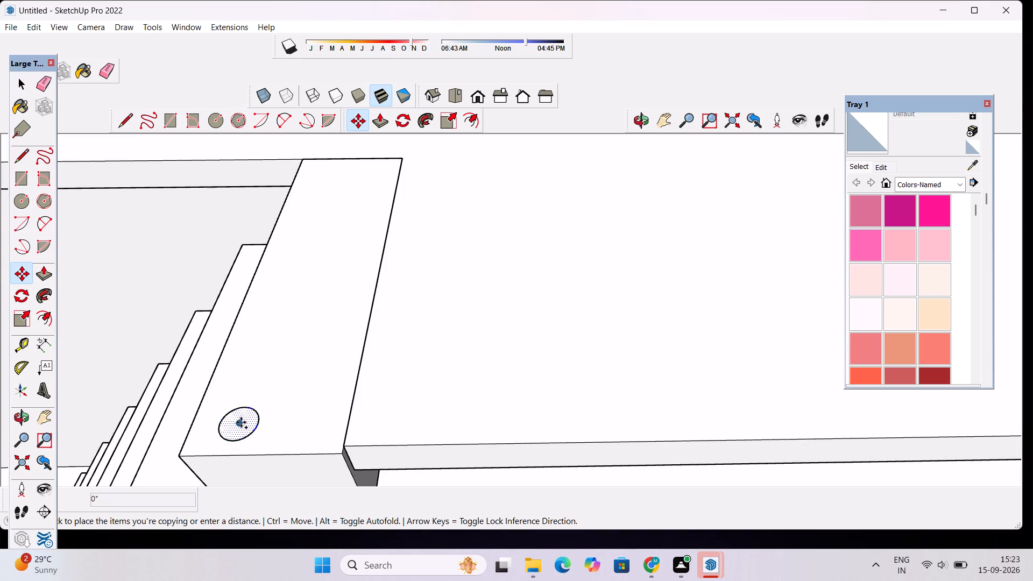
scroll(236, 424, "down", 20)
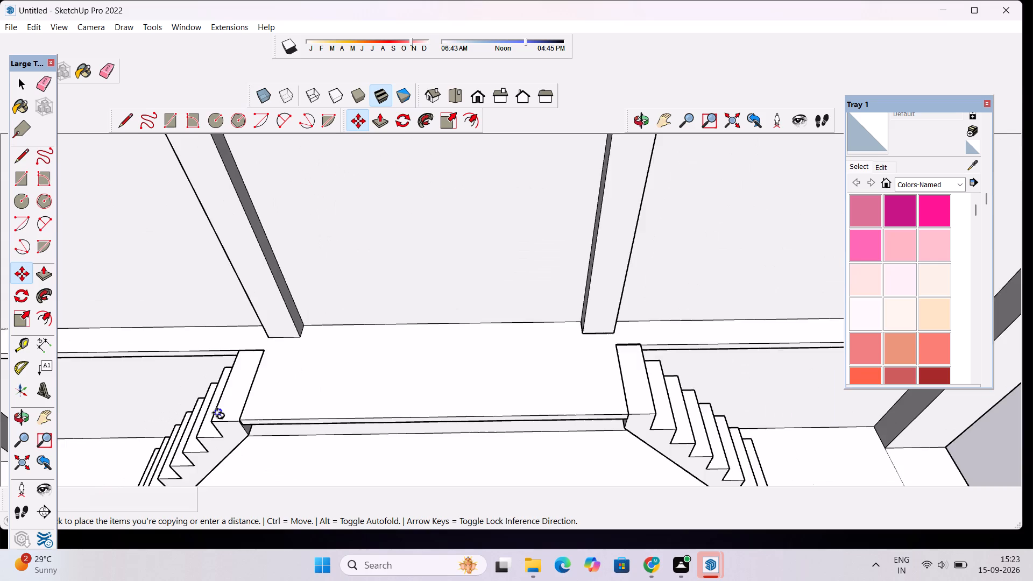
scroll(217, 413, "down", 3)
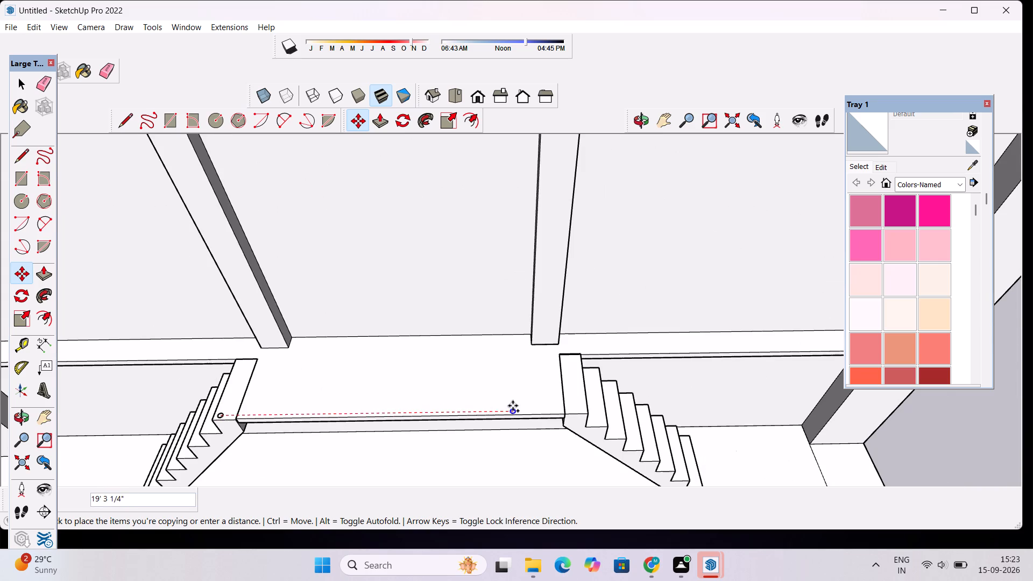
scroll(513, 406, "up", 7)
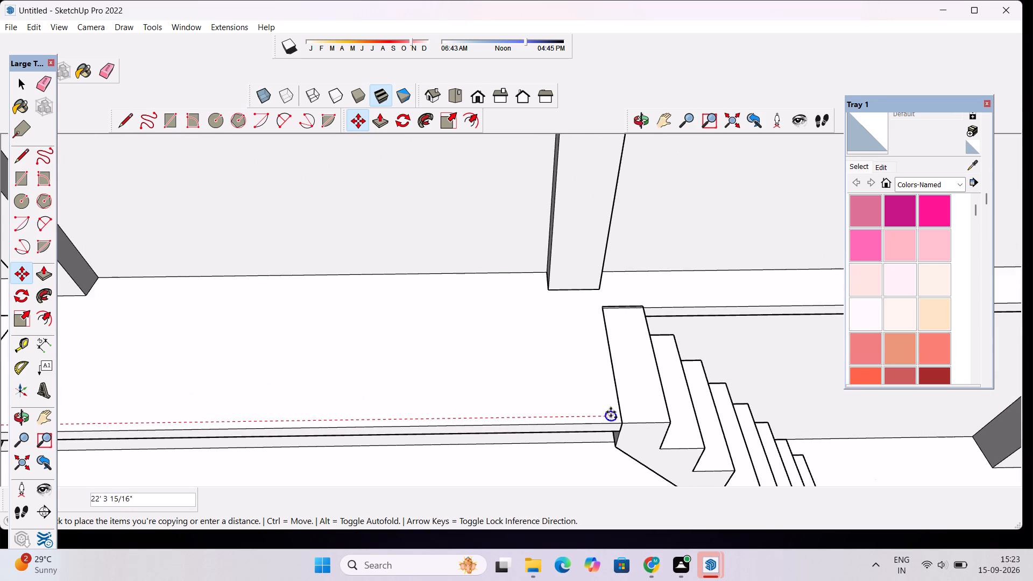
left_click(650, 410)
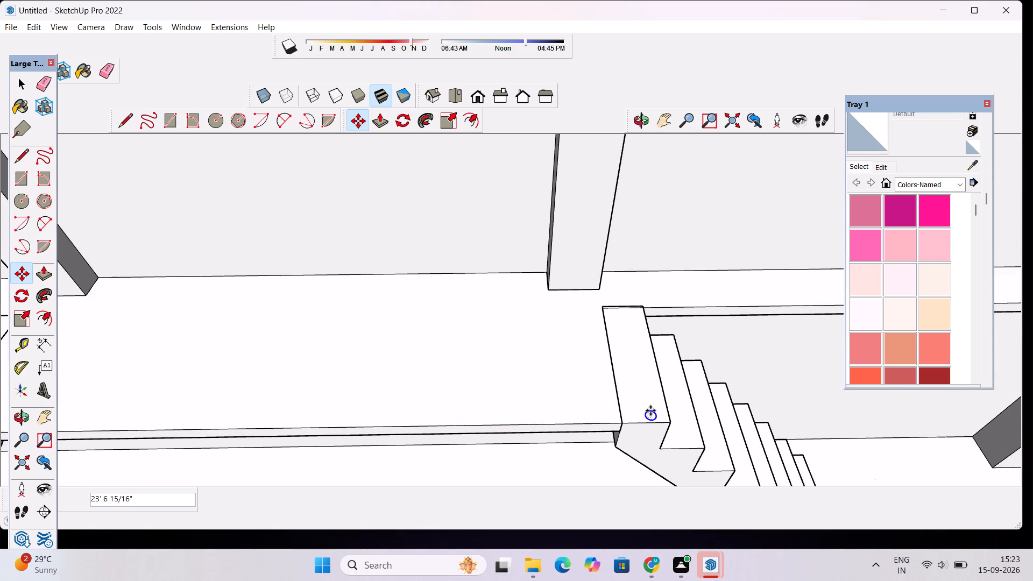
Copy the circle from the right flight's top tread onto its bottom tread, about 16' 11" away.
left_click(650, 410)
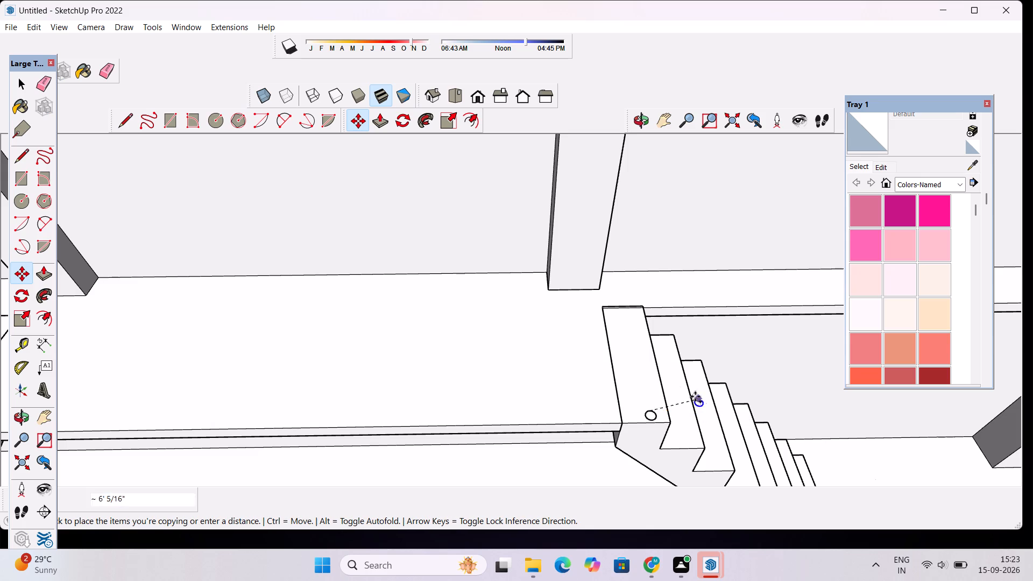
scroll(601, 384, "down", 4)
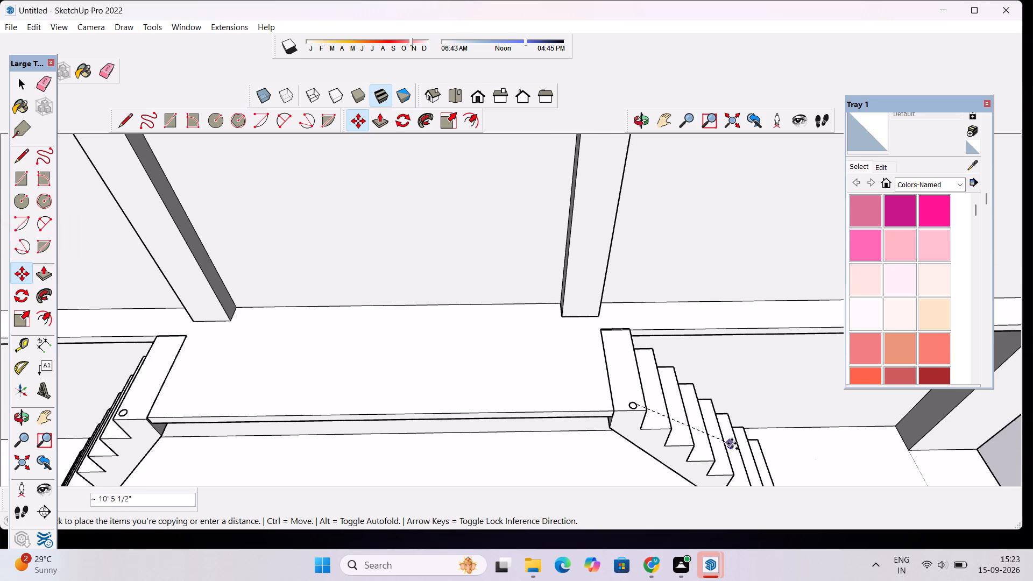
scroll(598, 379, "down", 8)
scroll(707, 433, "up", 8)
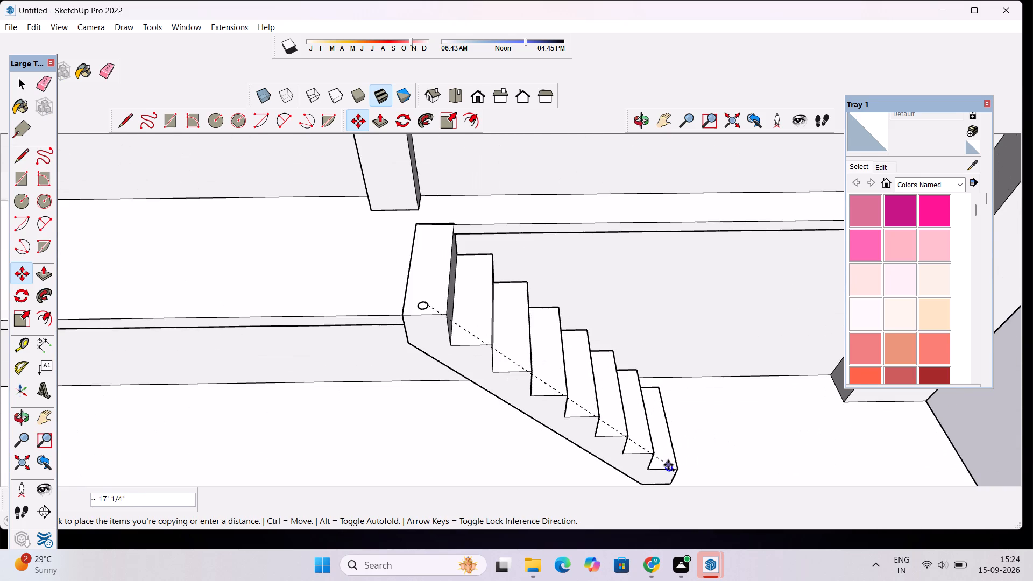
scroll(668, 465, "up", 8)
left_click(660, 455)
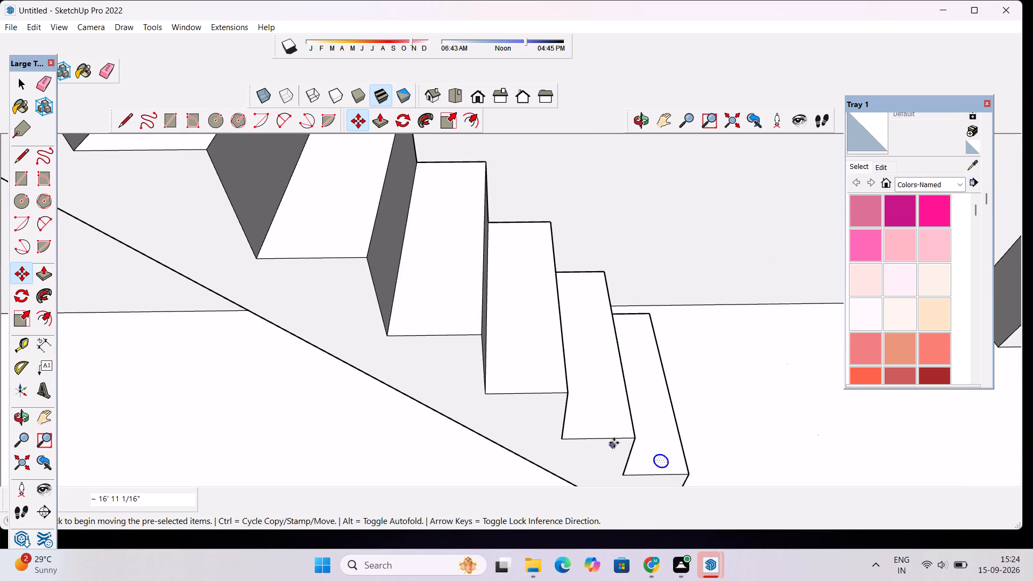
scroll(614, 449, "down", 12)
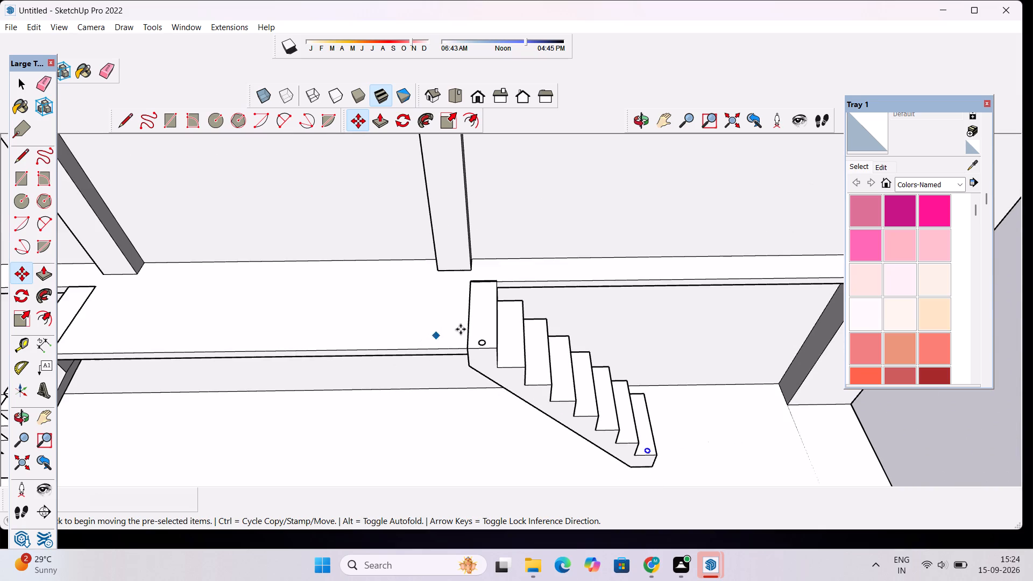
key("space")
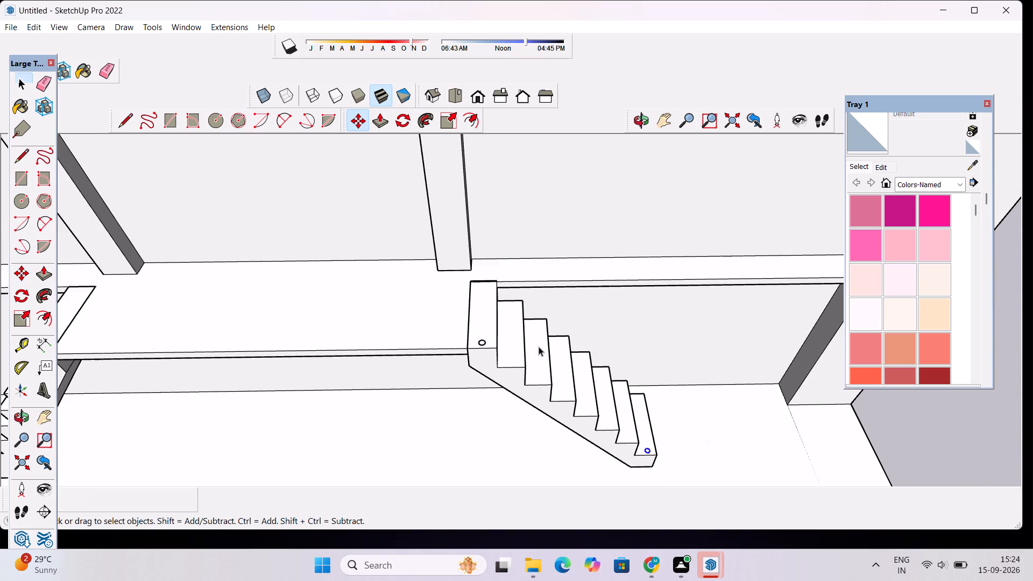
Draw a 3' vertical line up from the centre of the circle on the right flight's top tread.
key("l")
scroll(448, 334, "up", 8)
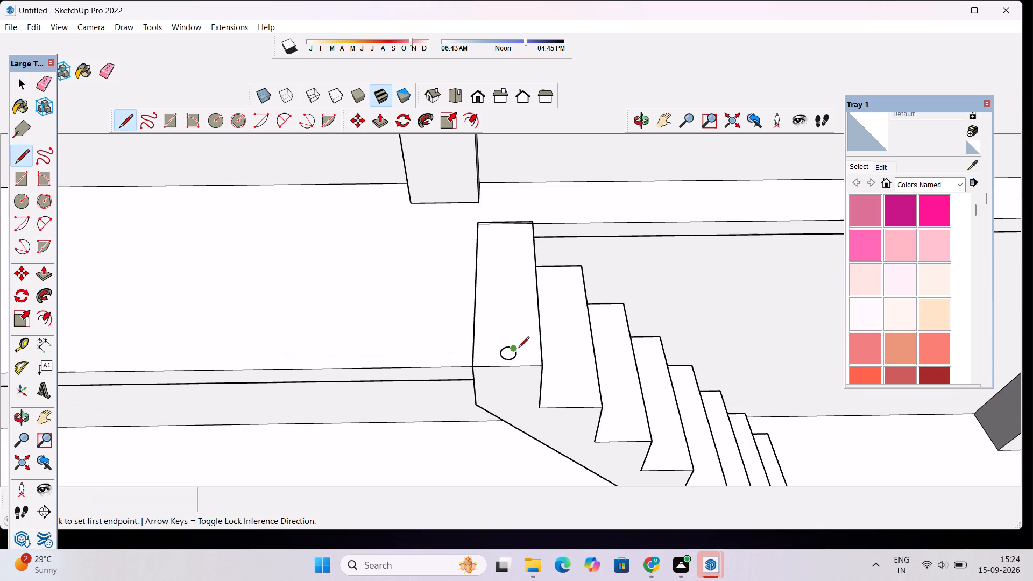
scroll(513, 353, "up", 5)
left_click(506, 353)
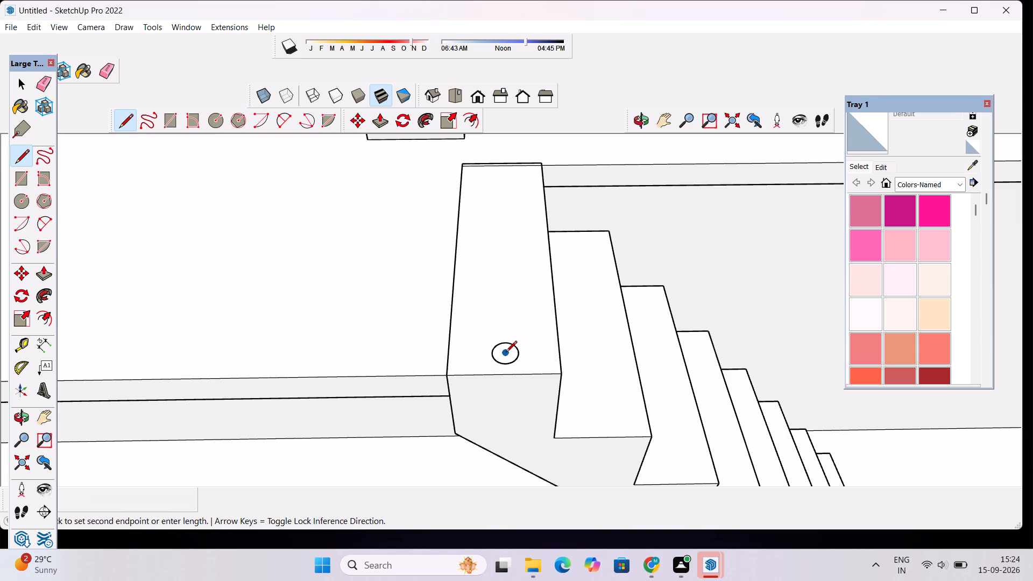
scroll(495, 328, "down", 6)
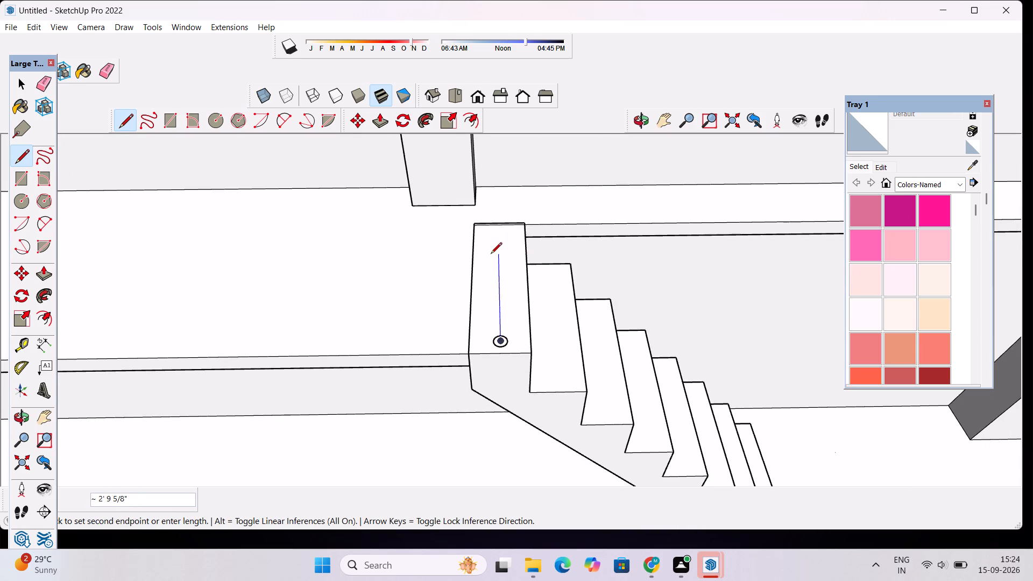
type("3'")
key("Return")
scroll(476, 270, "down", 2)
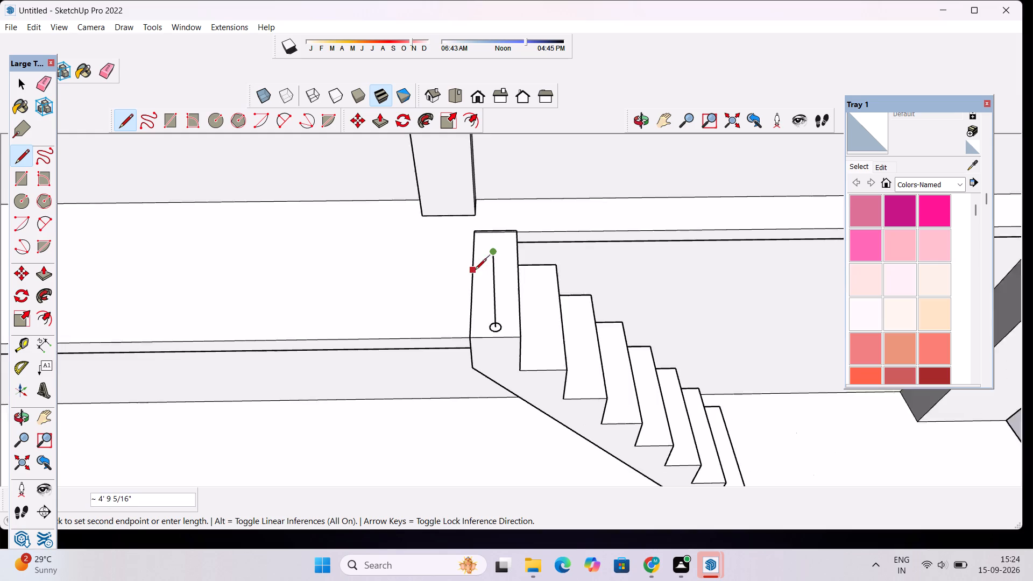
scroll(475, 271, "down", 3)
key("space")
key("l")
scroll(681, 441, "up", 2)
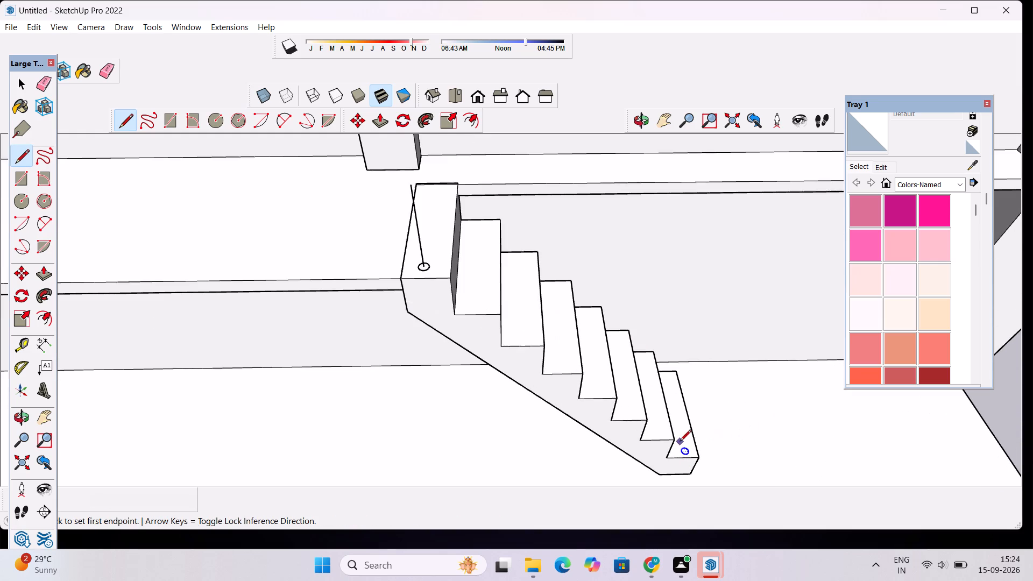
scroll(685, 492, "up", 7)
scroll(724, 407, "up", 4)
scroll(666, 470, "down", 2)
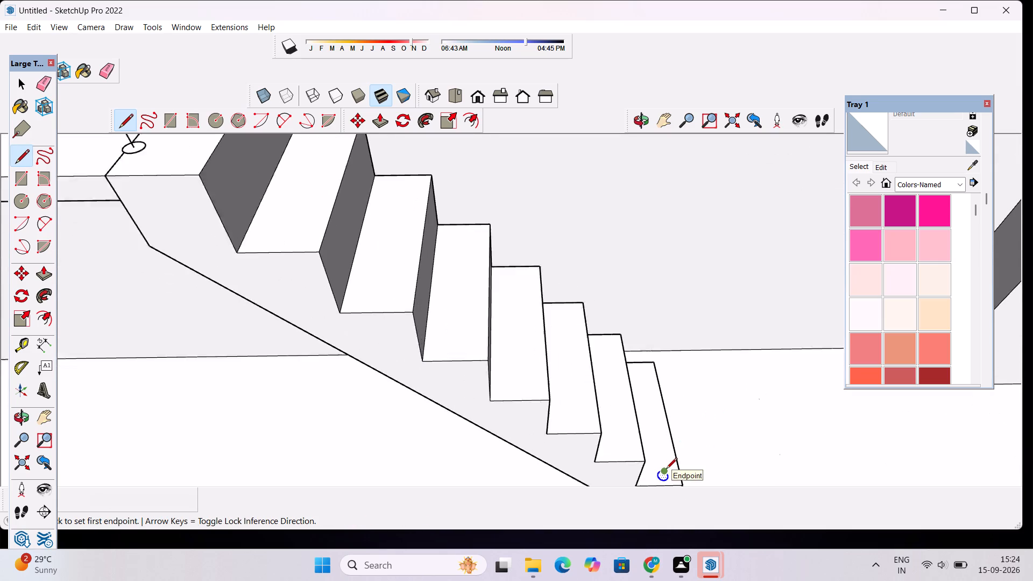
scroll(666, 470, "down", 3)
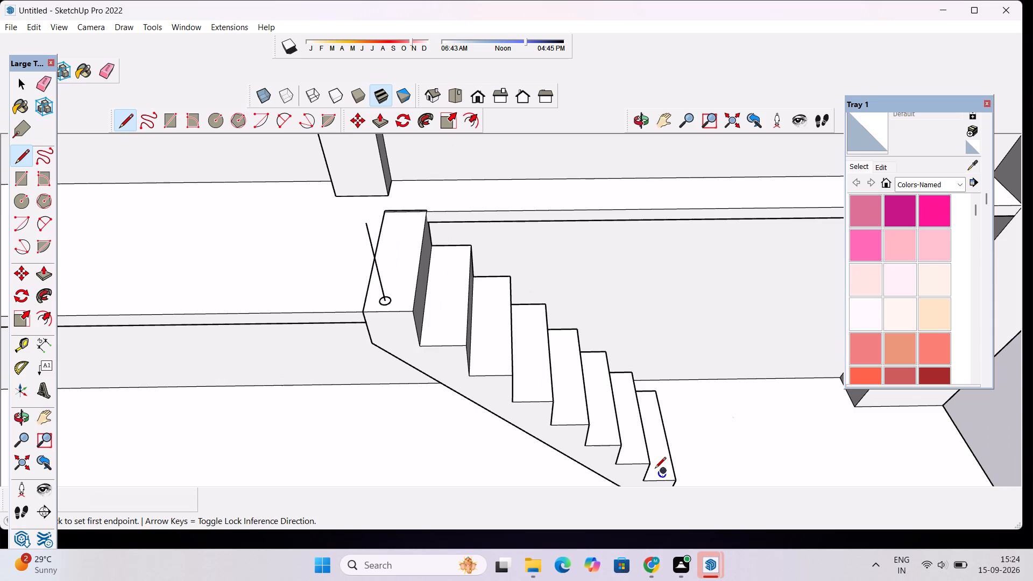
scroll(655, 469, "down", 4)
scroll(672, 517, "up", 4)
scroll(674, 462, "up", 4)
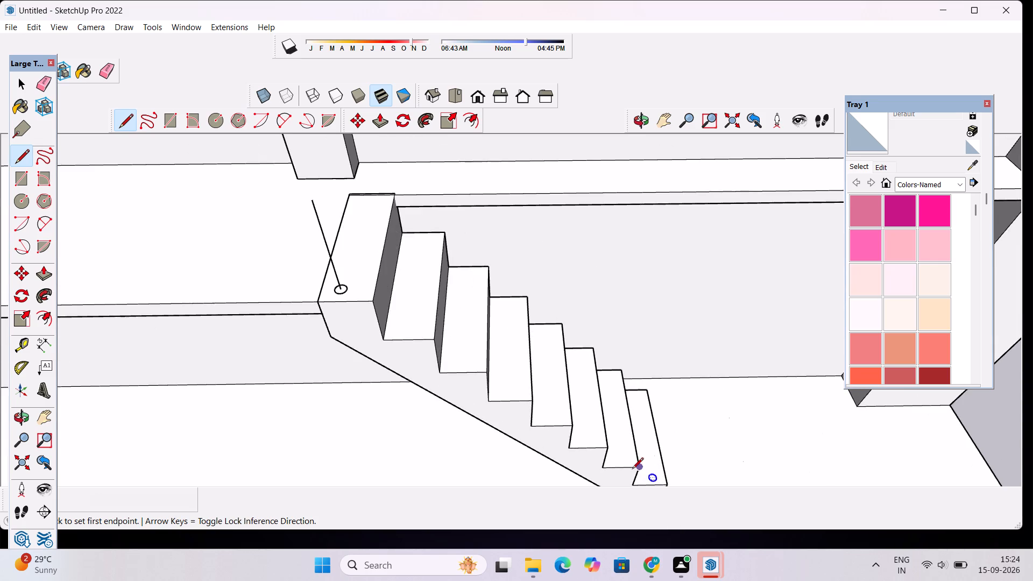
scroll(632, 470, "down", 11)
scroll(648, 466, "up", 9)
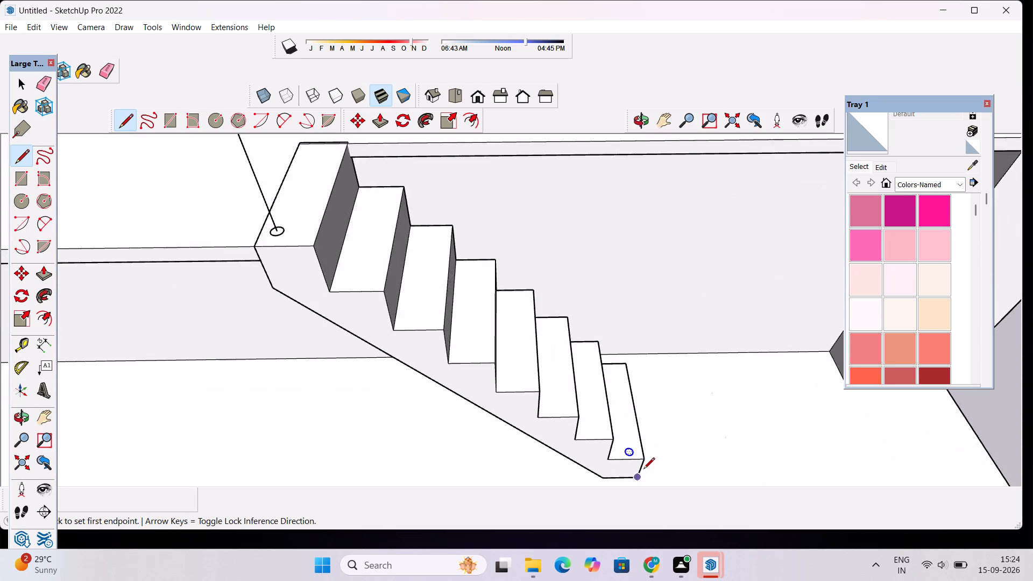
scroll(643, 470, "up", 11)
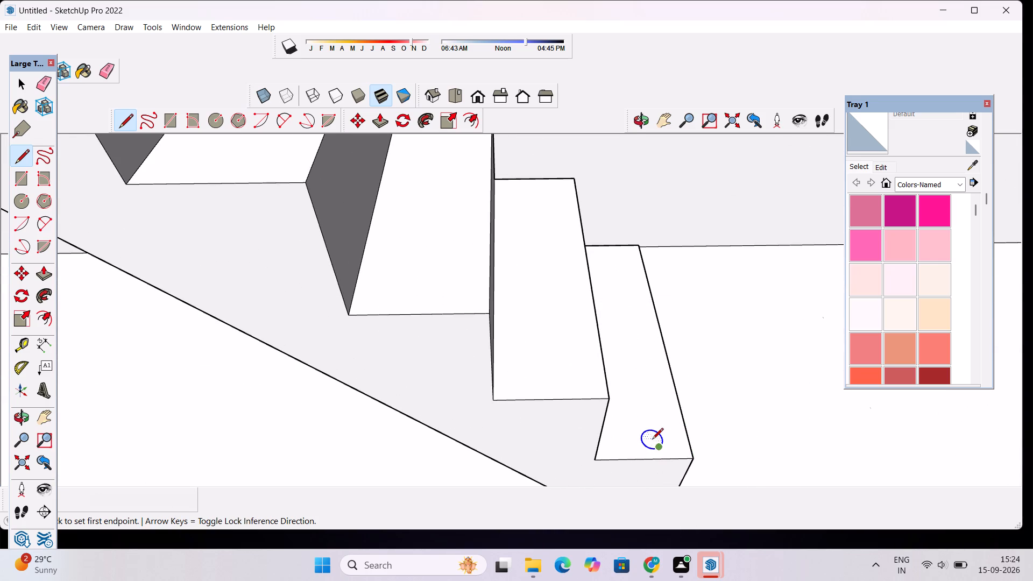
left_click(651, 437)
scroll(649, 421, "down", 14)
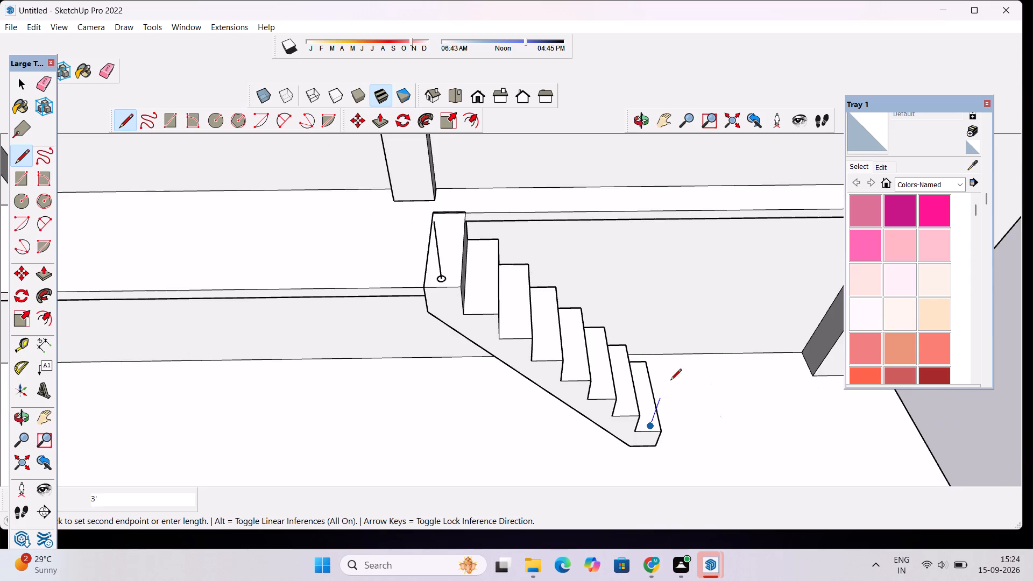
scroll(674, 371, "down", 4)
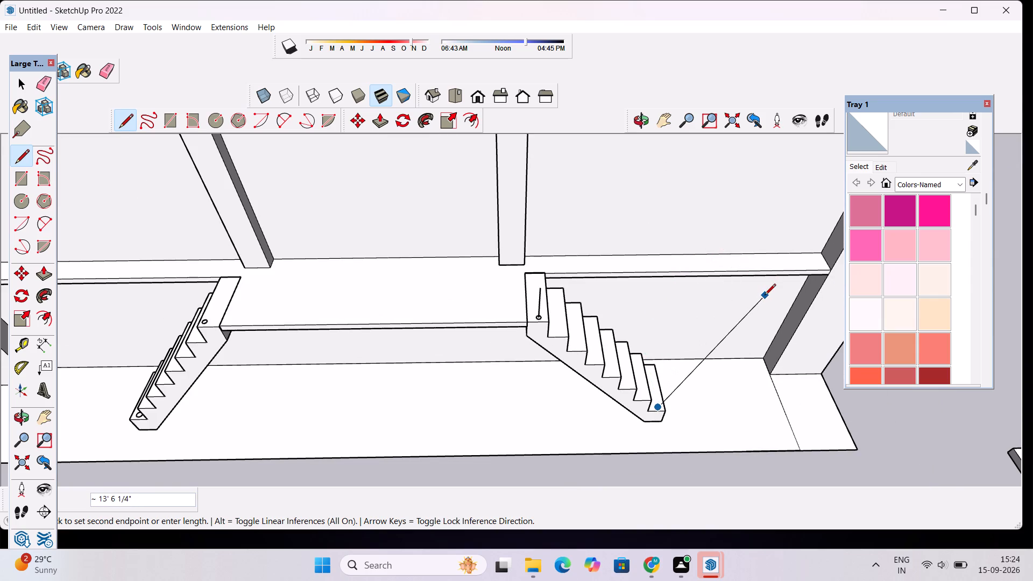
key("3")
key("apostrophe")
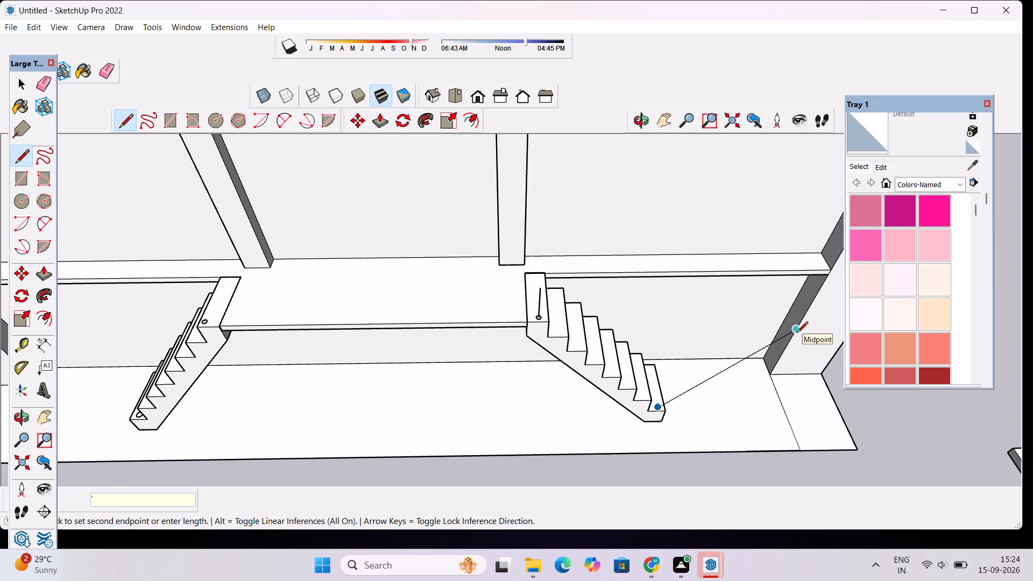
Undo the vertical line drawn up from the circle on the right flight's top tread.
key("ctrl+z")
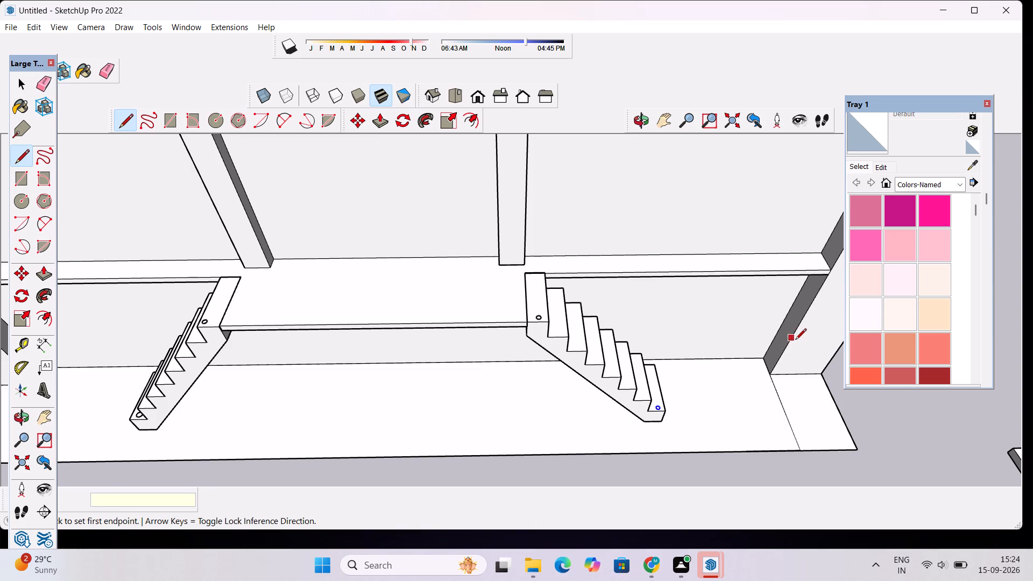
Draw a 3' vertical line up from the centre of the circle on the right flight's bottom tread.
scroll(657, 413, "up", 4)
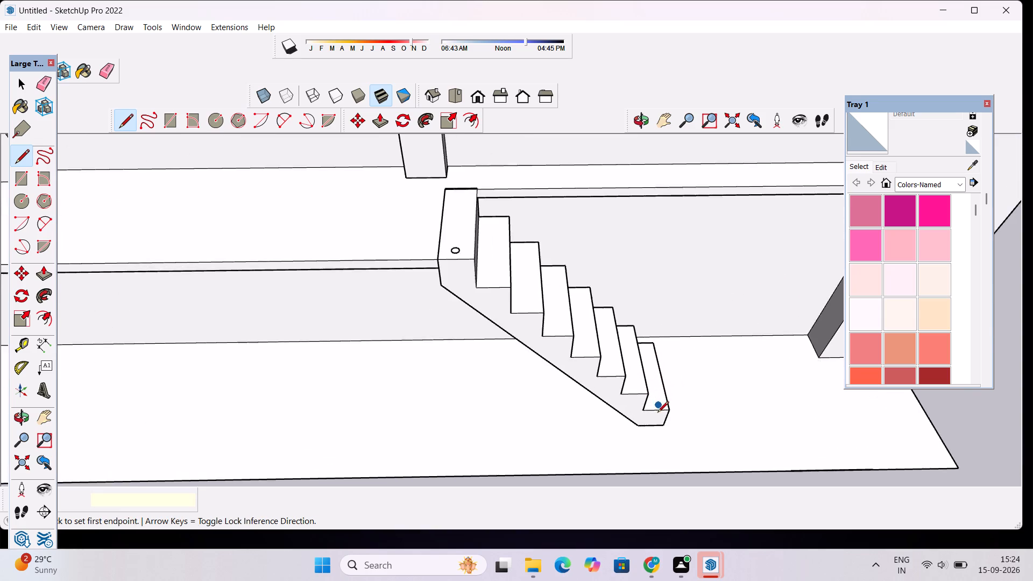
scroll(657, 413, "up", 13)
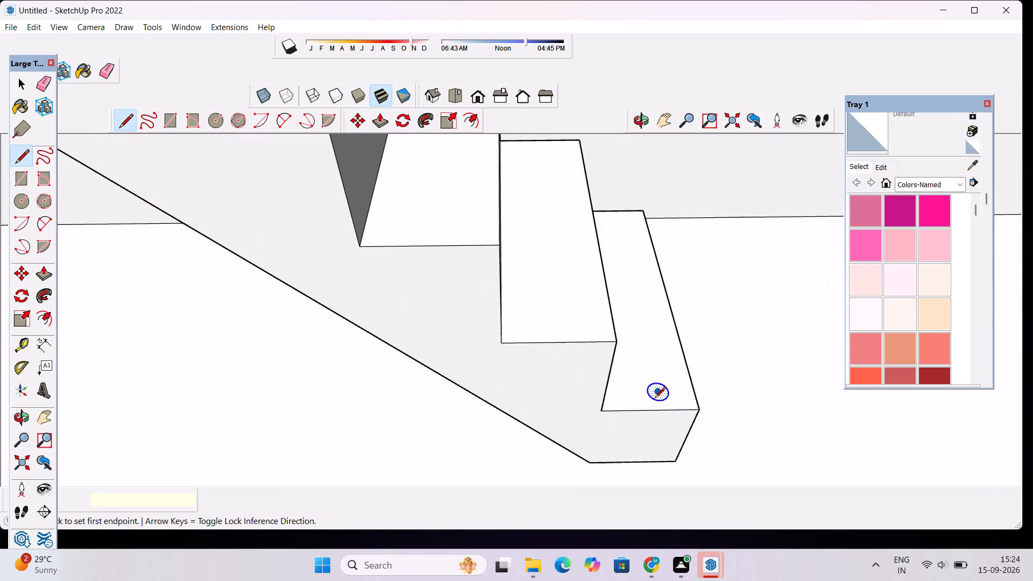
scroll(653, 391, "up", 3)
left_click(656, 393)
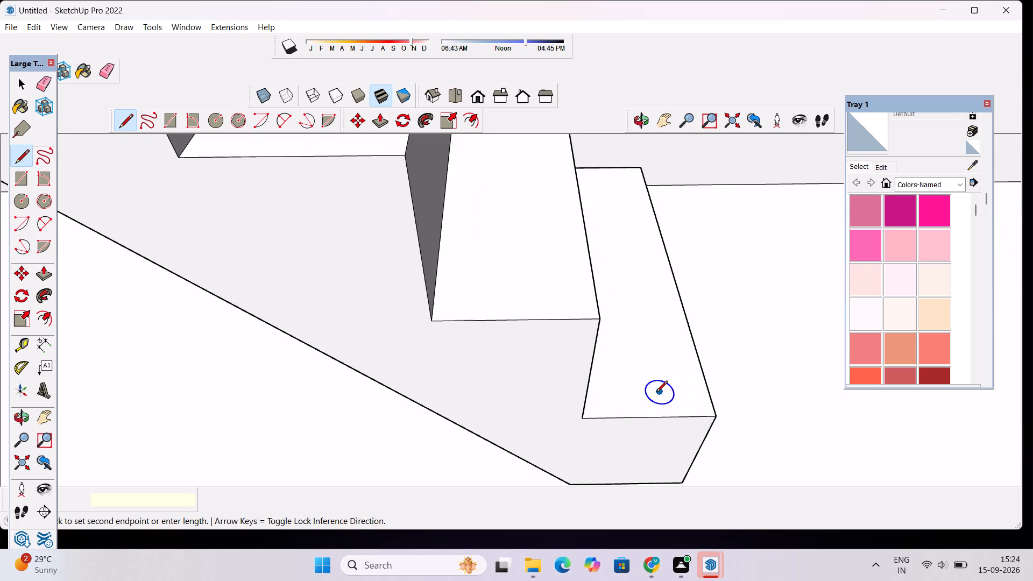
scroll(673, 280, "down", 4)
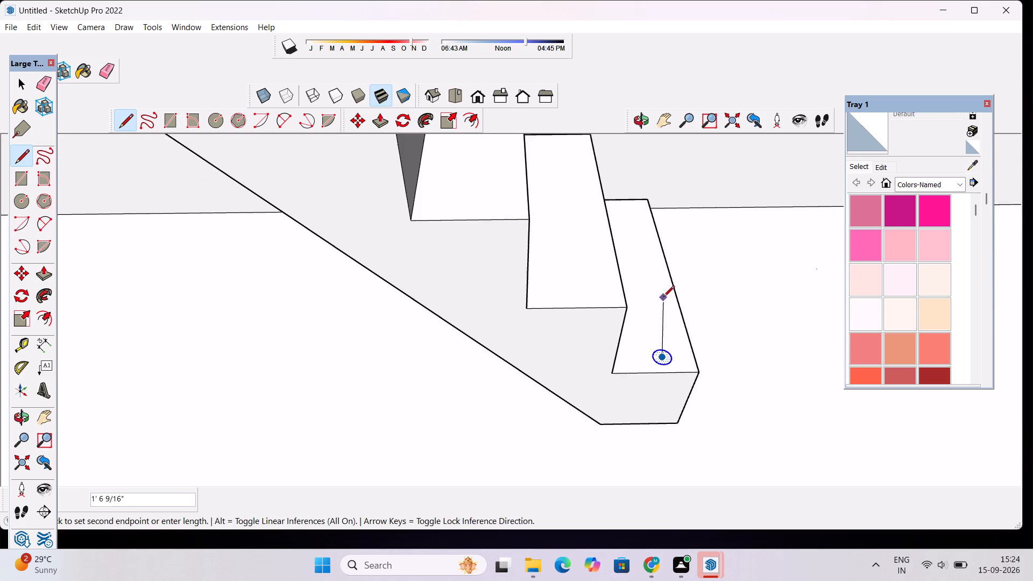
scroll(663, 297, "down", 7)
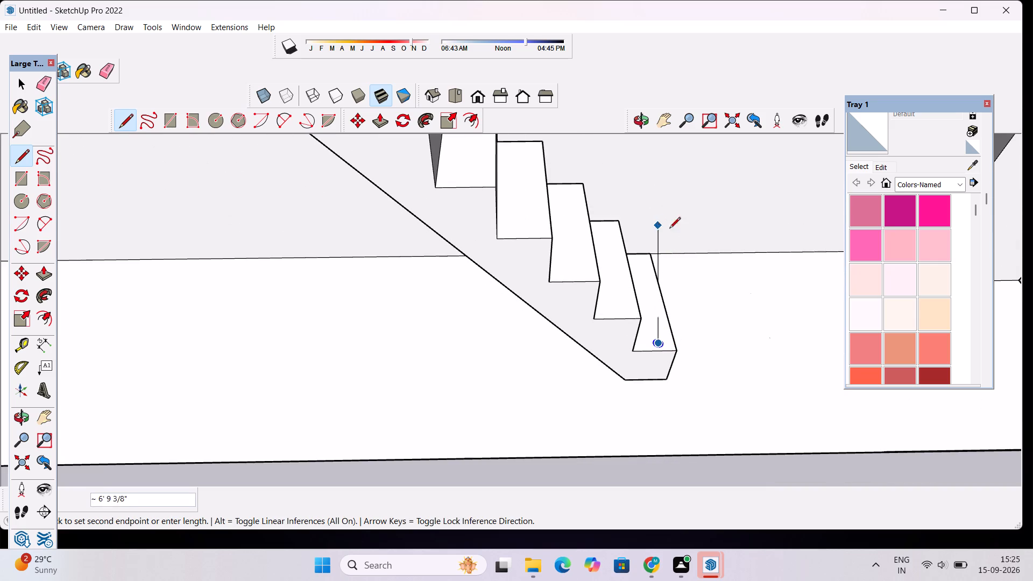
type("3'")
key("Return")
scroll(661, 379, "down", 3)
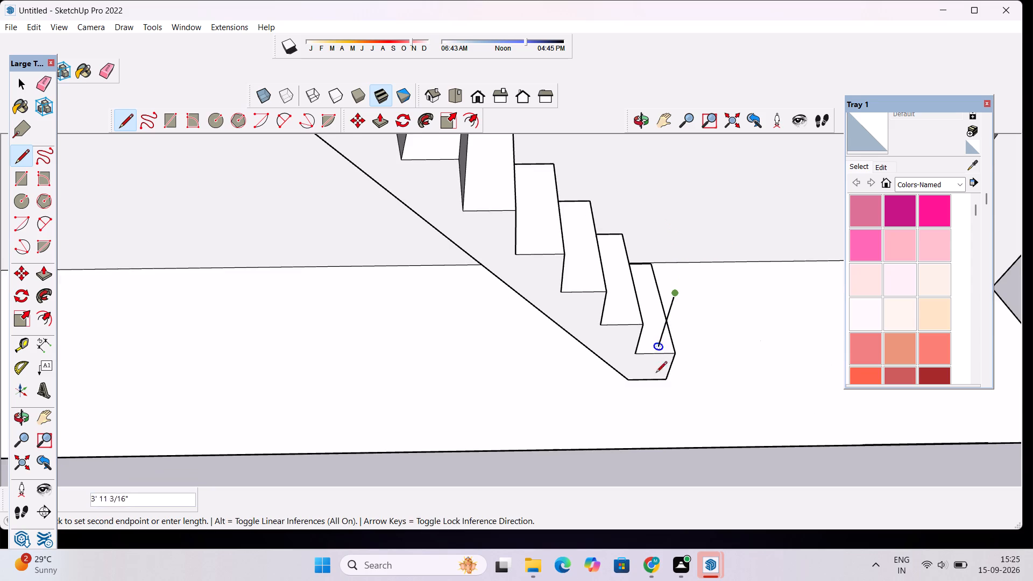
scroll(656, 373, "down", 12)
scroll(604, 317, "up", 8)
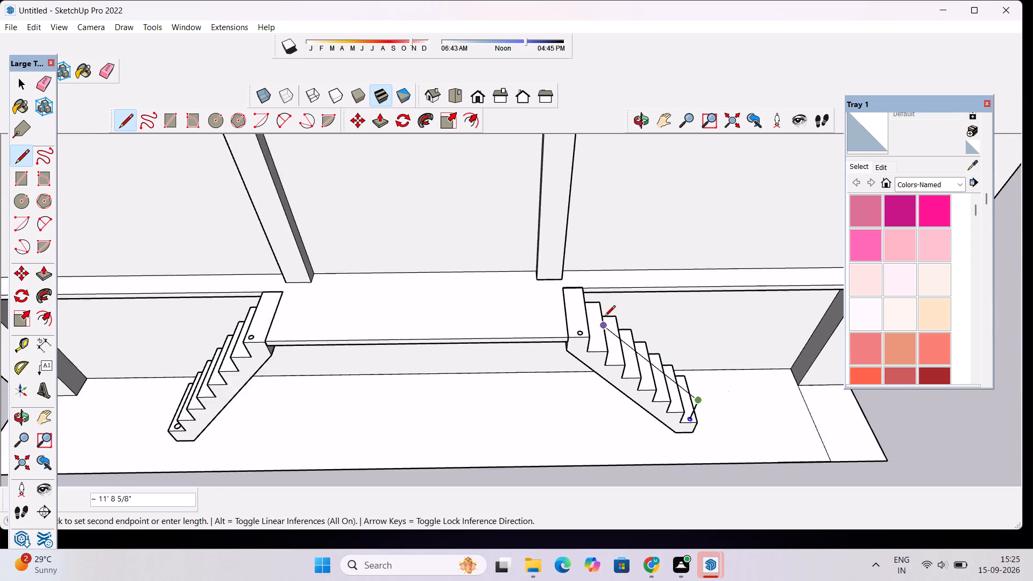
scroll(604, 317, "up", 2)
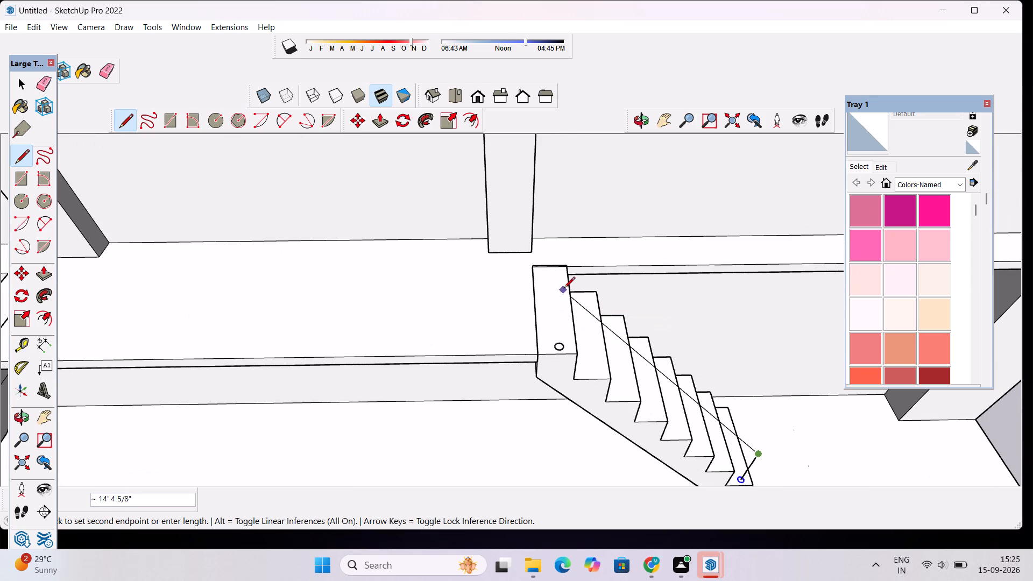
key("space")
Draw a 4' vertical line up from the centre of the circle on the right flight's top tread.
type("l")
scroll(573, 336, "up", 4)
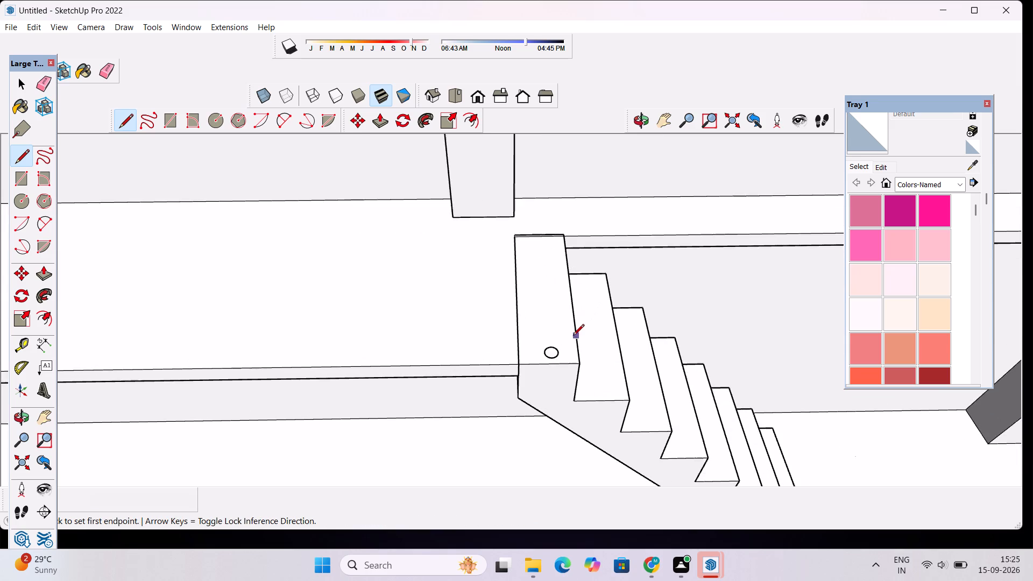
scroll(573, 336, "up", 5)
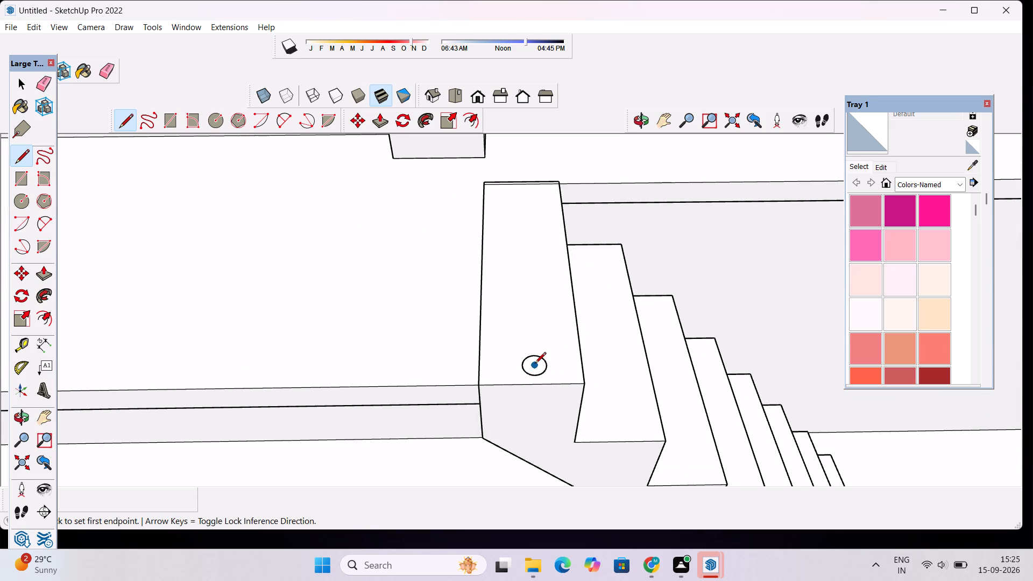
left_click(534, 365)
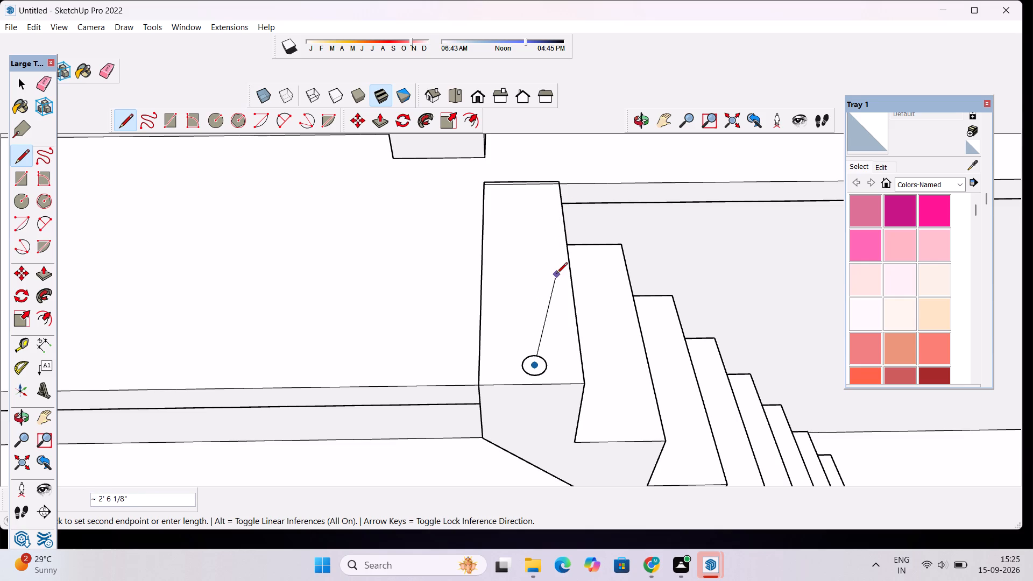
type("4'")
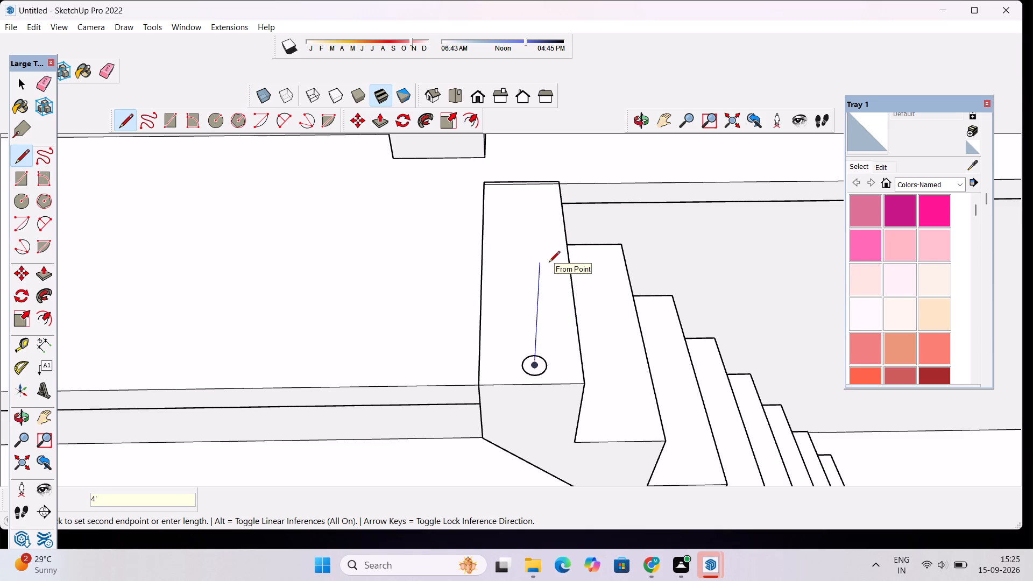
key("Return")
Join the top of the 4' line to the top of the bottom tread's 3' line with a sloping line.
scroll(496, 277, "down", 11)
scroll(721, 447, "up", 4)
left_click(681, 438)
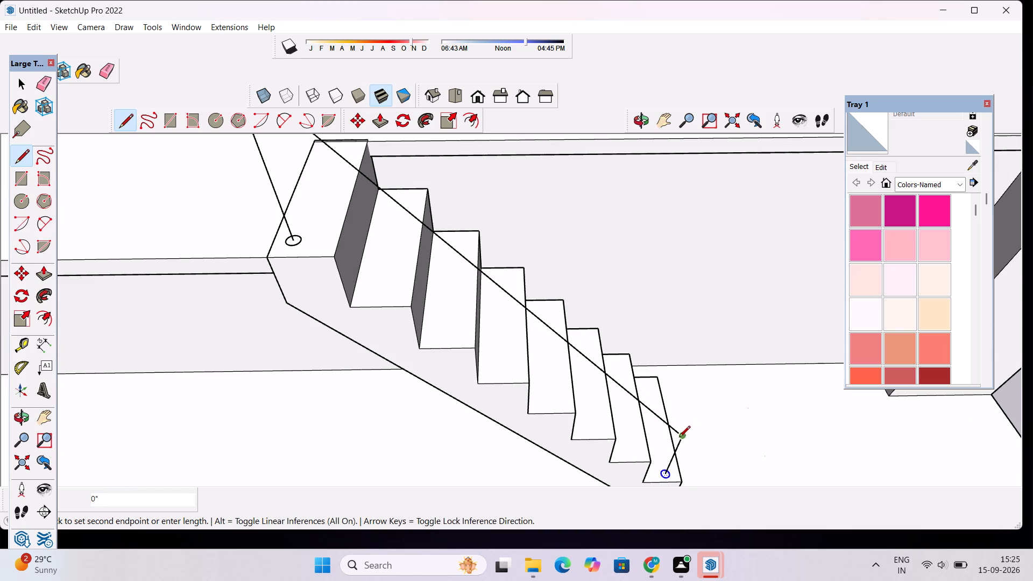
key("space")
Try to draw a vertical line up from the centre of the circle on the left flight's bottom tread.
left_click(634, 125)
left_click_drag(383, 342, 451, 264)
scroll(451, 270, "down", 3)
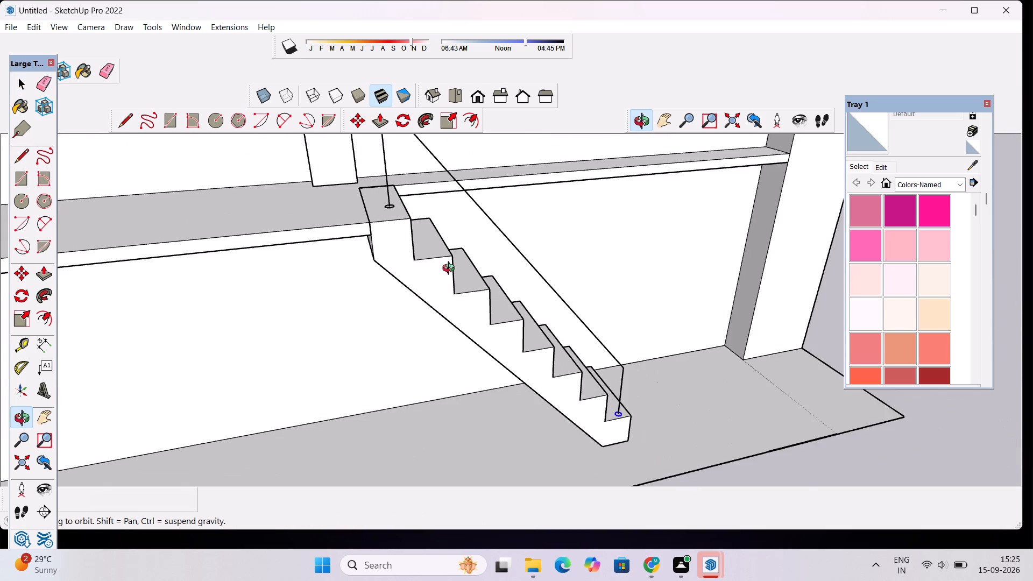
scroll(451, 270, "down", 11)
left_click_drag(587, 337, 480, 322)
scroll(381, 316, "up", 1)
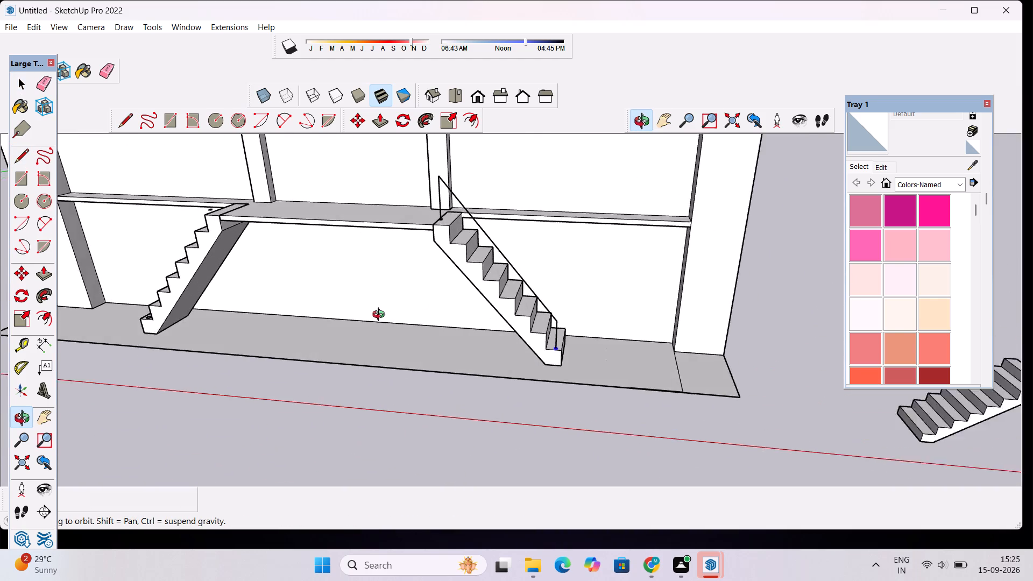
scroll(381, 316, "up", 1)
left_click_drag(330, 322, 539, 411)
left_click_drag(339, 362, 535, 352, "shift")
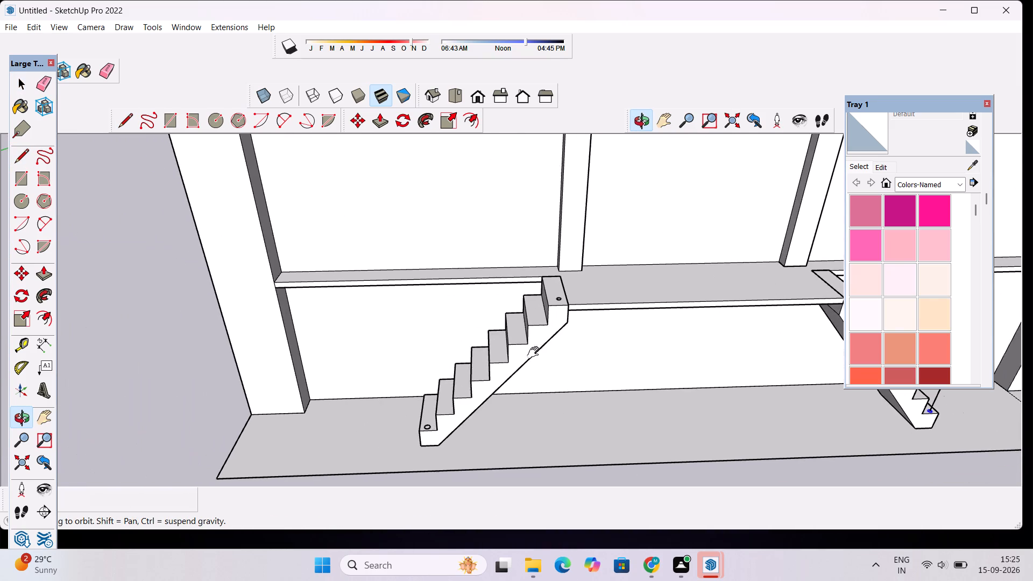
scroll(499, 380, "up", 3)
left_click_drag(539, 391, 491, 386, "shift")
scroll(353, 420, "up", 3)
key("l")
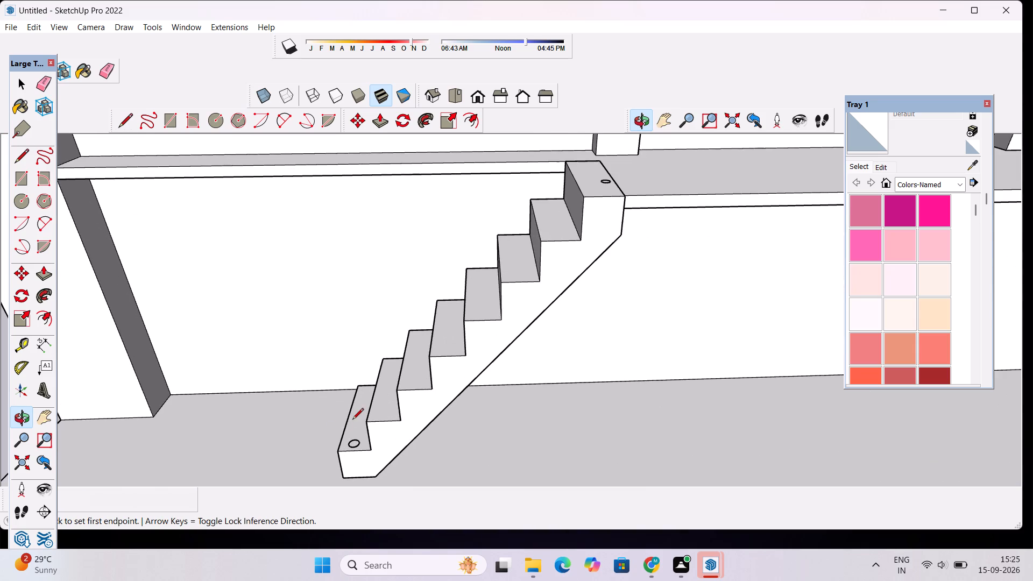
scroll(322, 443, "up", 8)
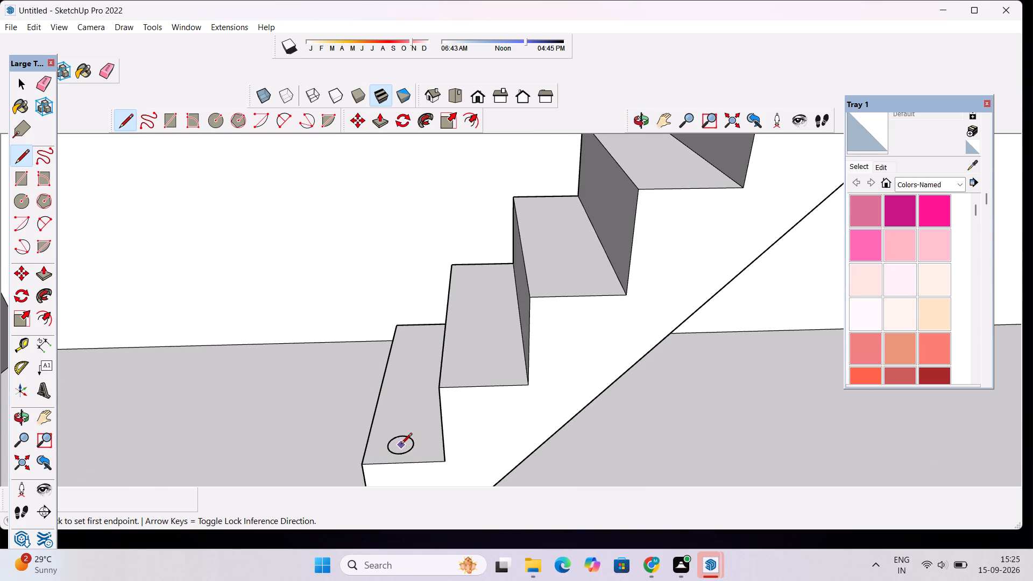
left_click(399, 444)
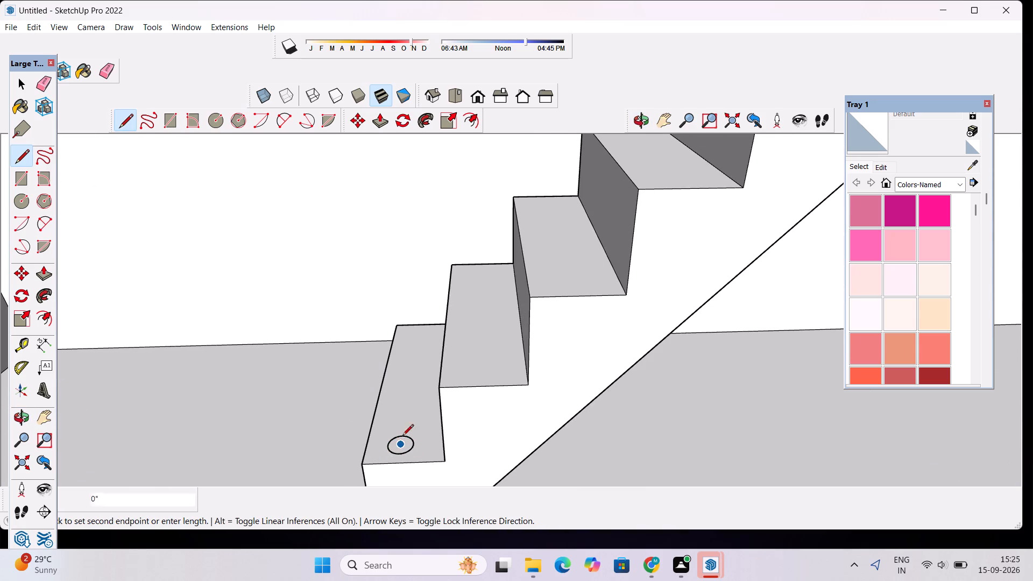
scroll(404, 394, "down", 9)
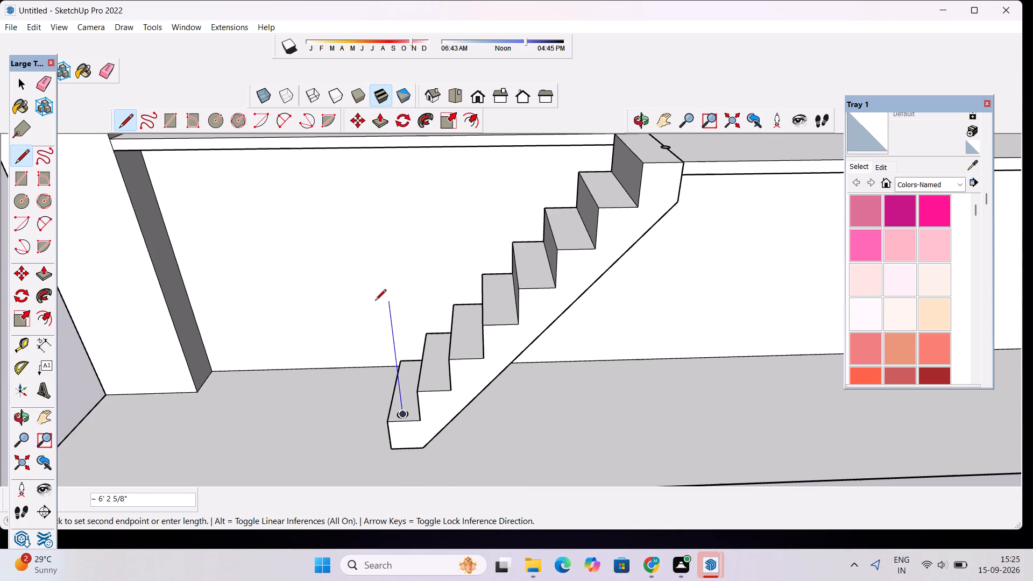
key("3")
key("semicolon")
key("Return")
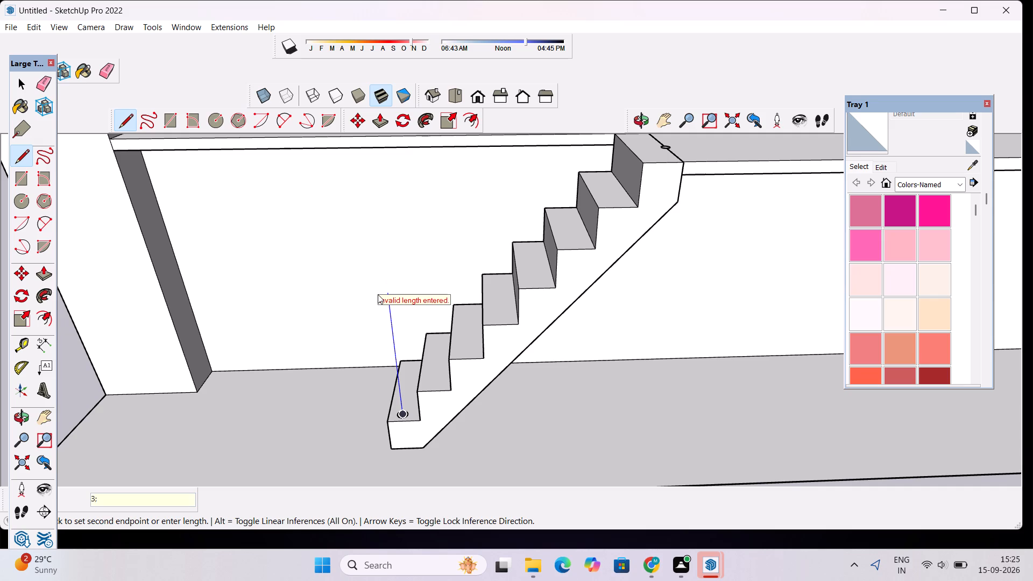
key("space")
Move the circle on the left flight's top tread about 10 3/4" inward, off the tread's rear edge.
key("l")
scroll(591, 175, "down", 5)
scroll(628, 162, "up", 14)
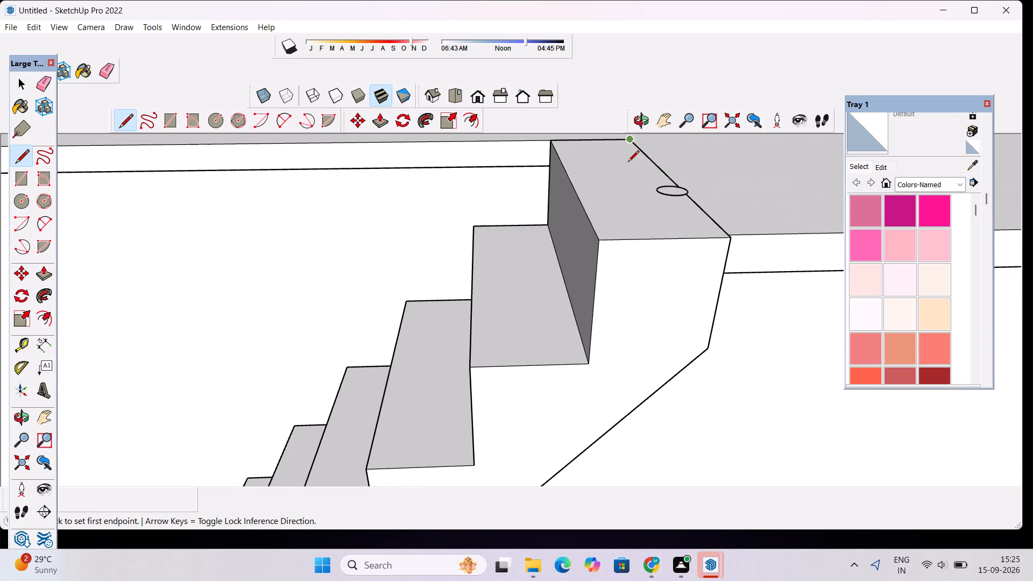
key("space")
scroll(625, 187, "up", 3)
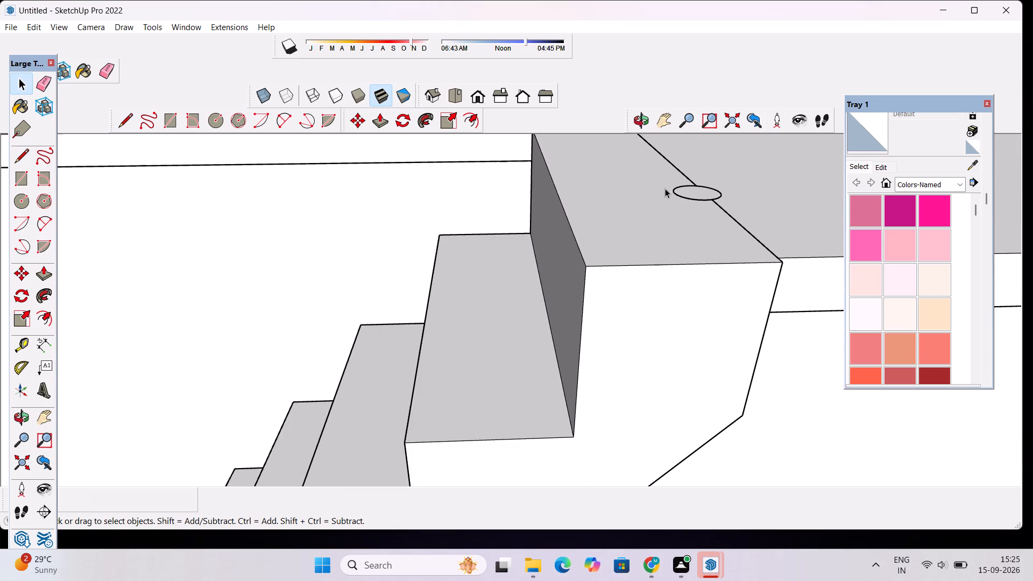
double_click(703, 192)
key("m")
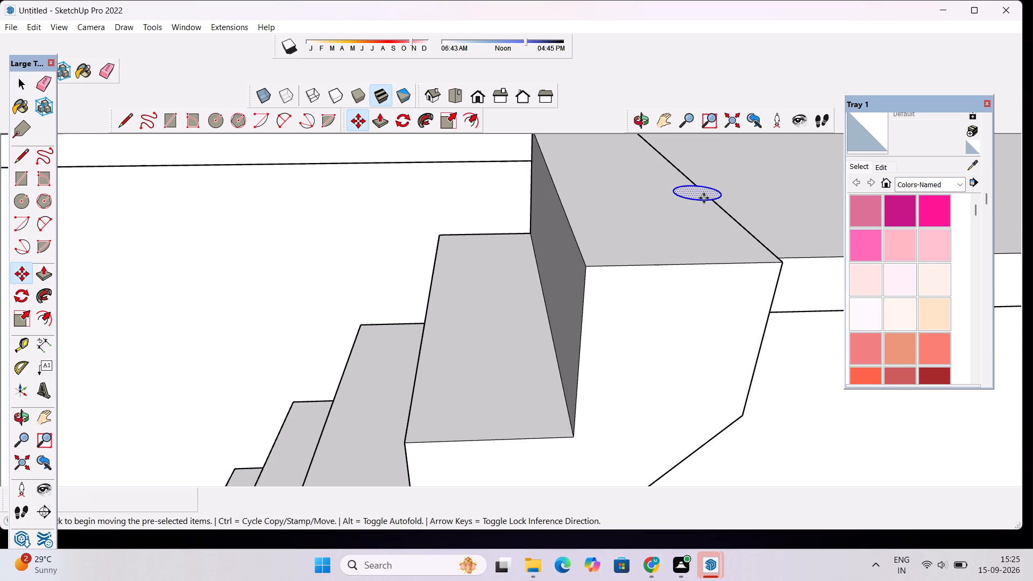
left_click(704, 198)
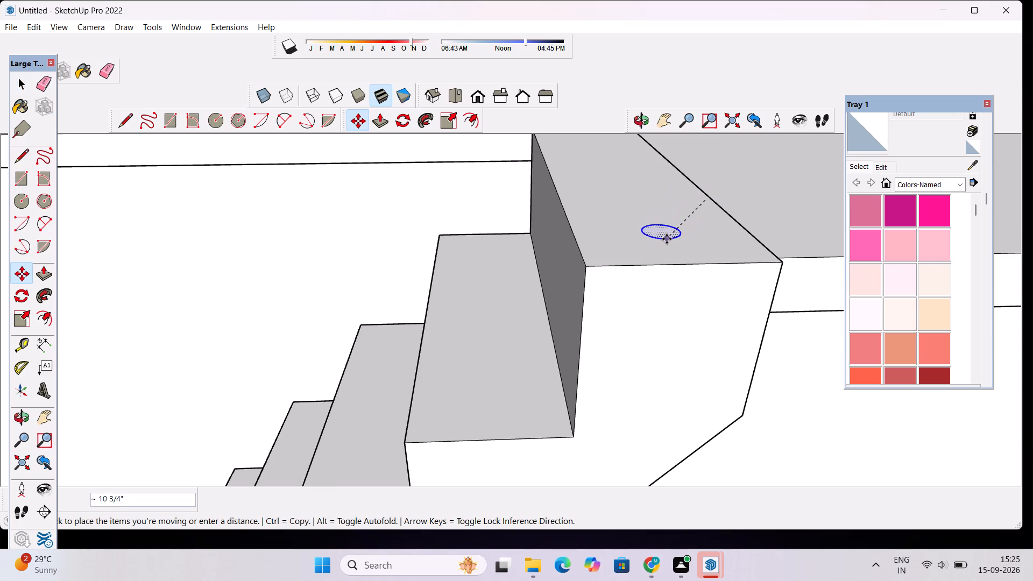
left_click(667, 239)
key("space")
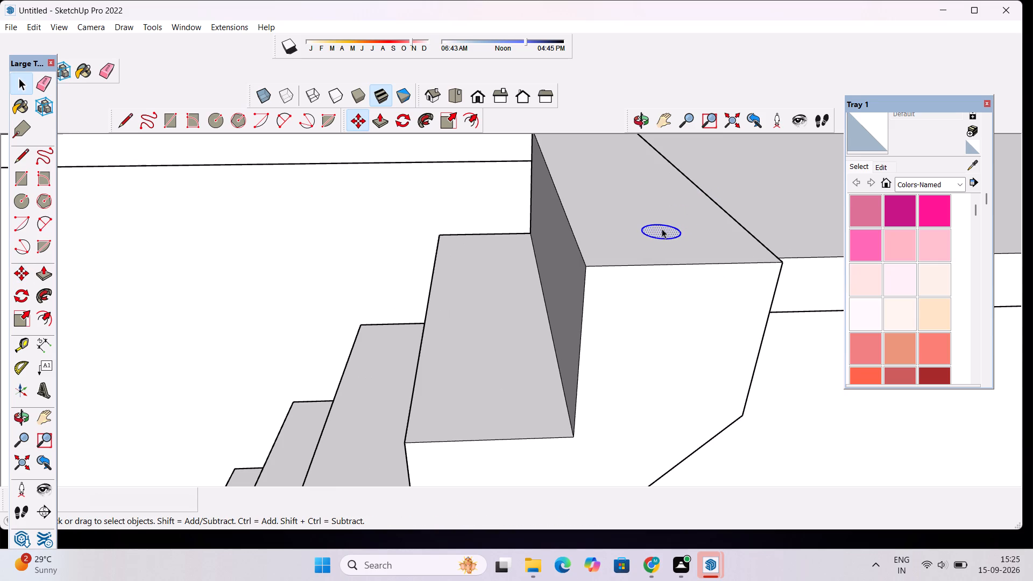
Draw a 4' vertical line up from the centre of the circle on the left flight's top tread.
key("l")
scroll(647, 166, "up", 4)
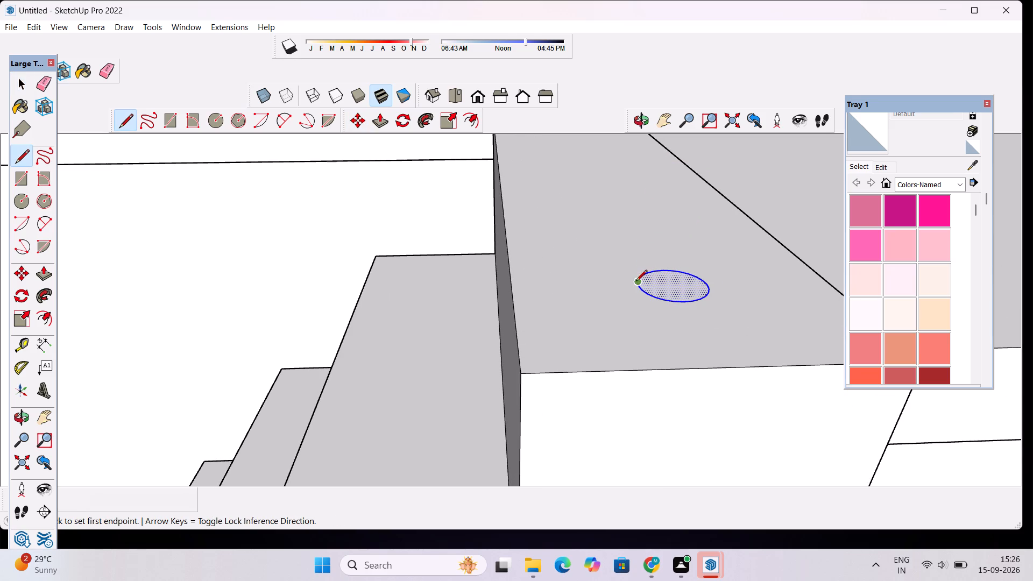
left_click(674, 286)
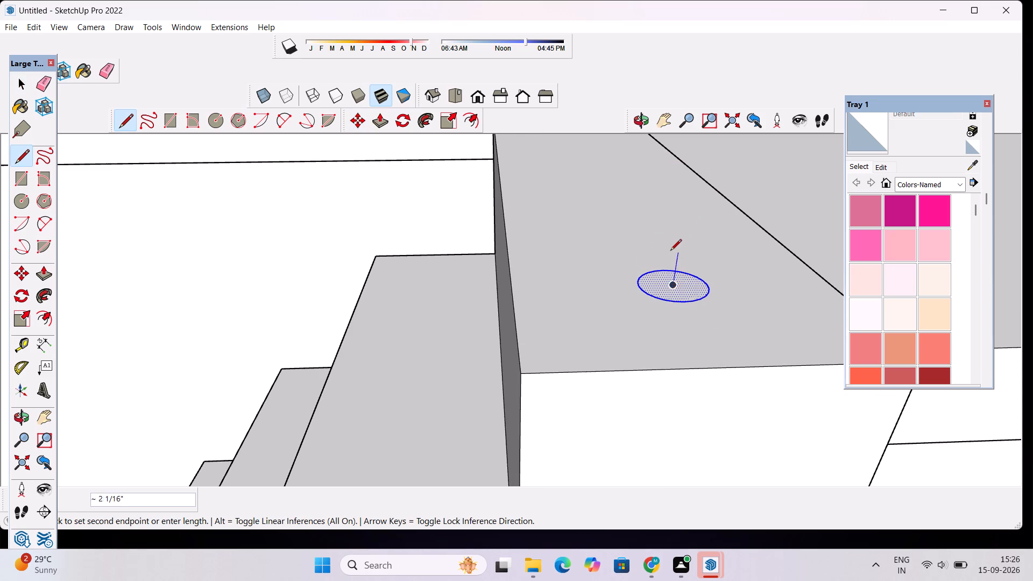
scroll(670, 251, "down", 12)
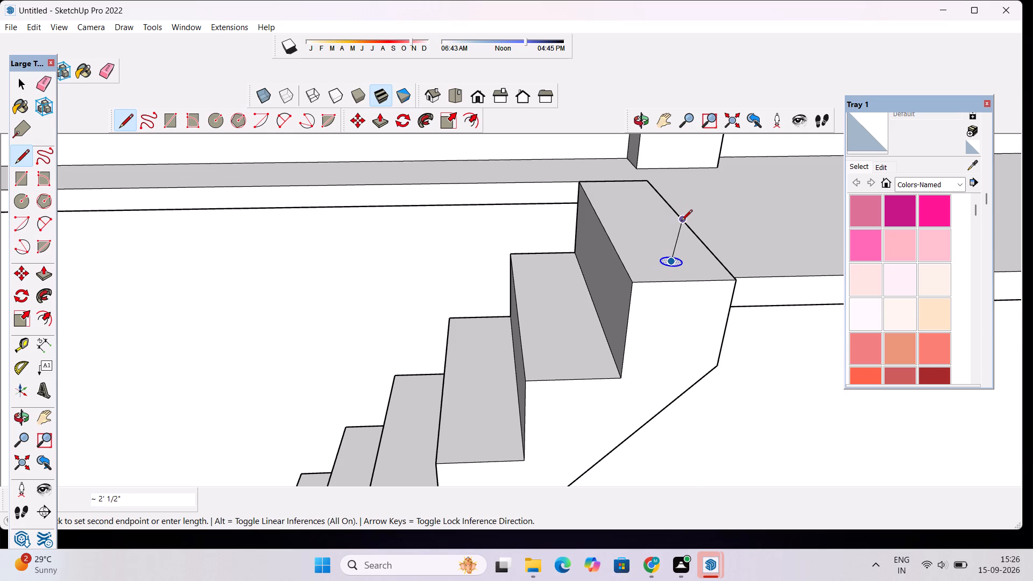
type("4'")
key("Return")
scroll(671, 229, "down", 11)
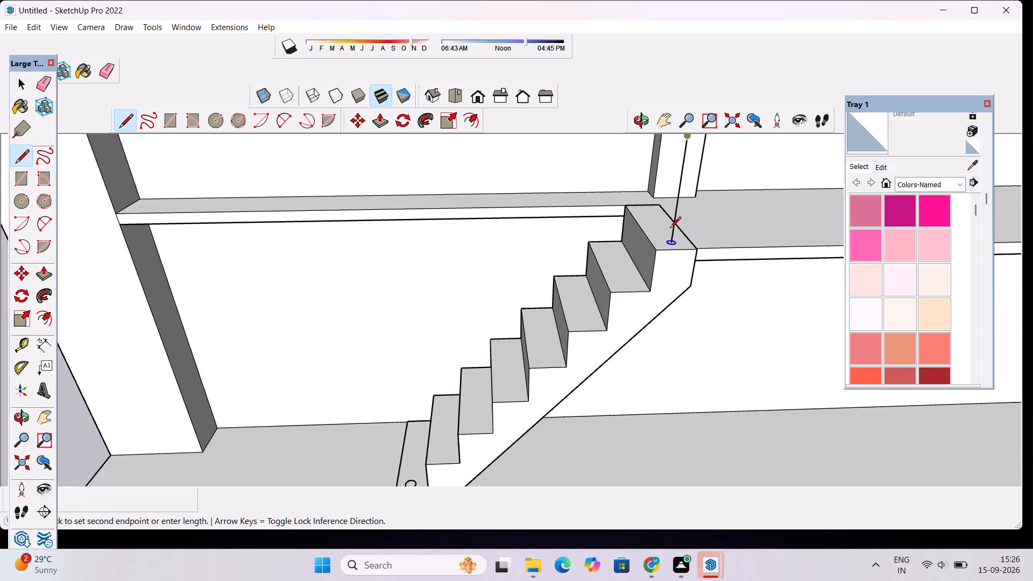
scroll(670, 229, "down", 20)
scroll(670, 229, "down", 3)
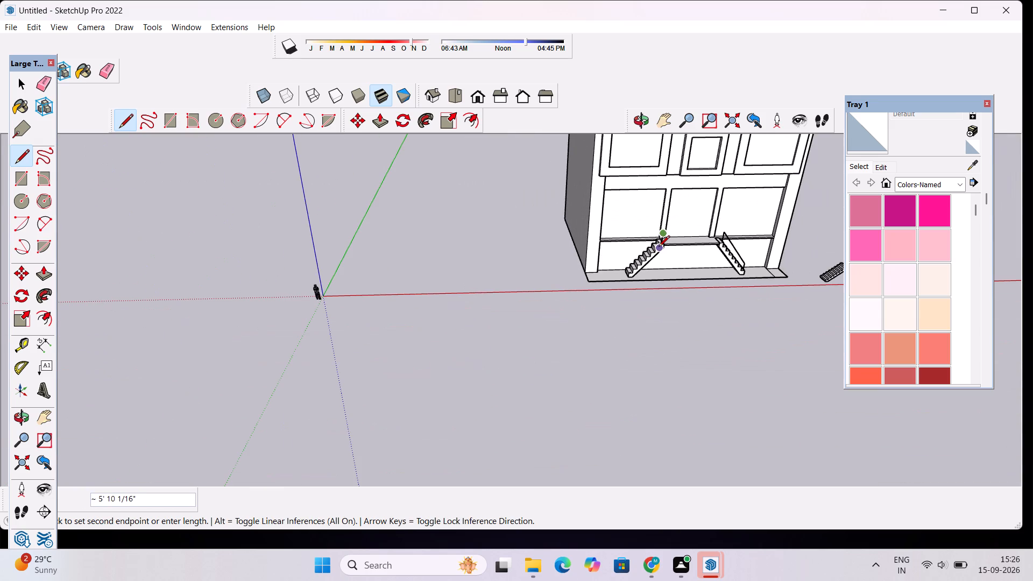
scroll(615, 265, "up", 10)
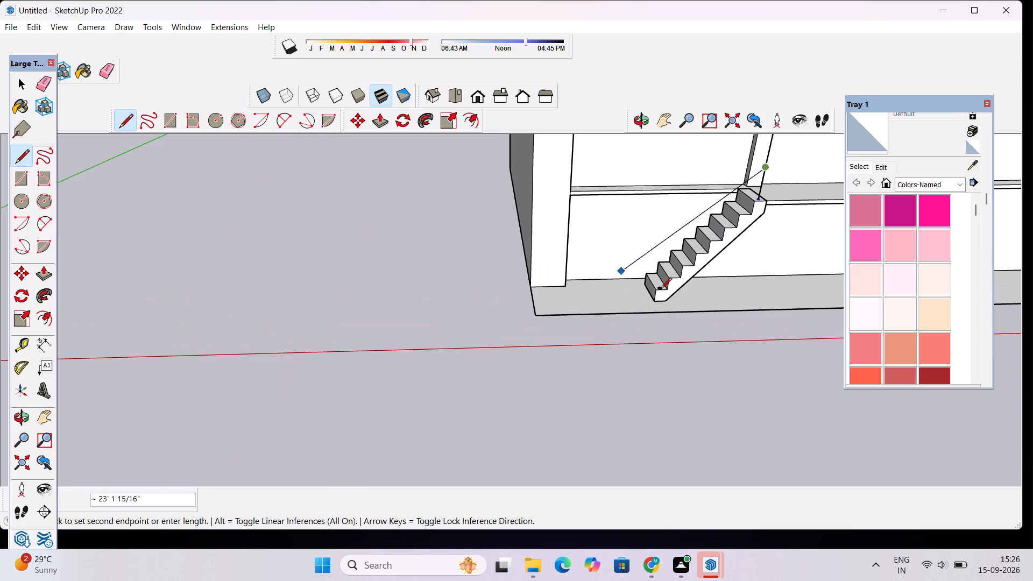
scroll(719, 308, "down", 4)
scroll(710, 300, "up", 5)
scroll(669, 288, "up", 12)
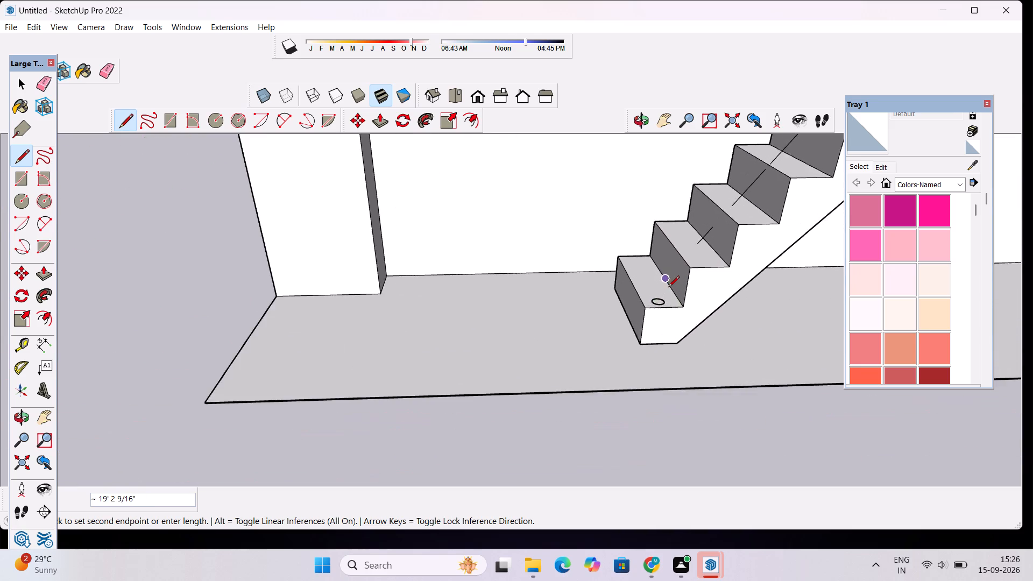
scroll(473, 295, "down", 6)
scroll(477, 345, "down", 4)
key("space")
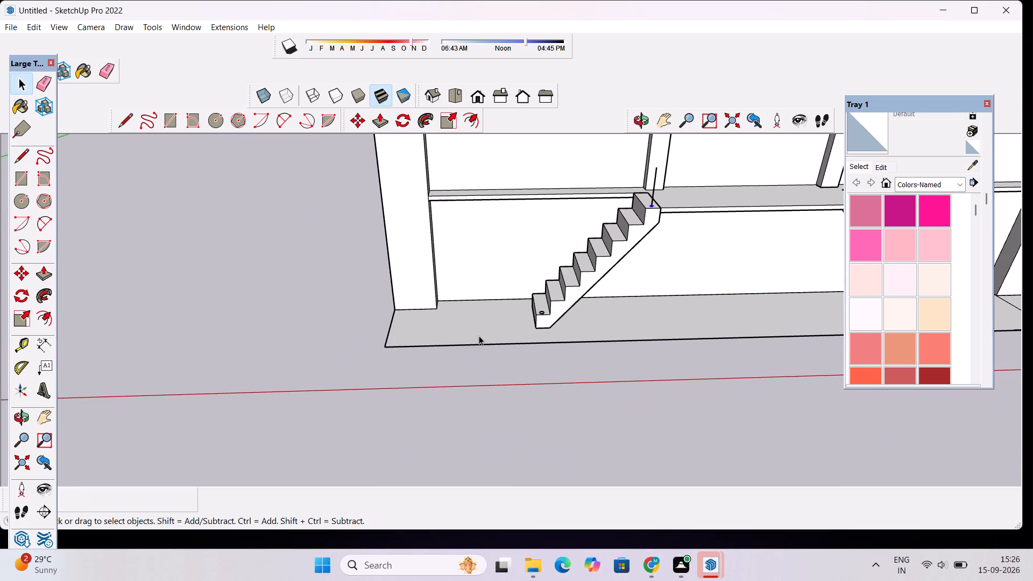
Draw a 3' vertical line up from the centre of the circle on the left flight's bottom tread.
scroll(634, 121, "up", 4)
scroll(632, 208, "up", 3)
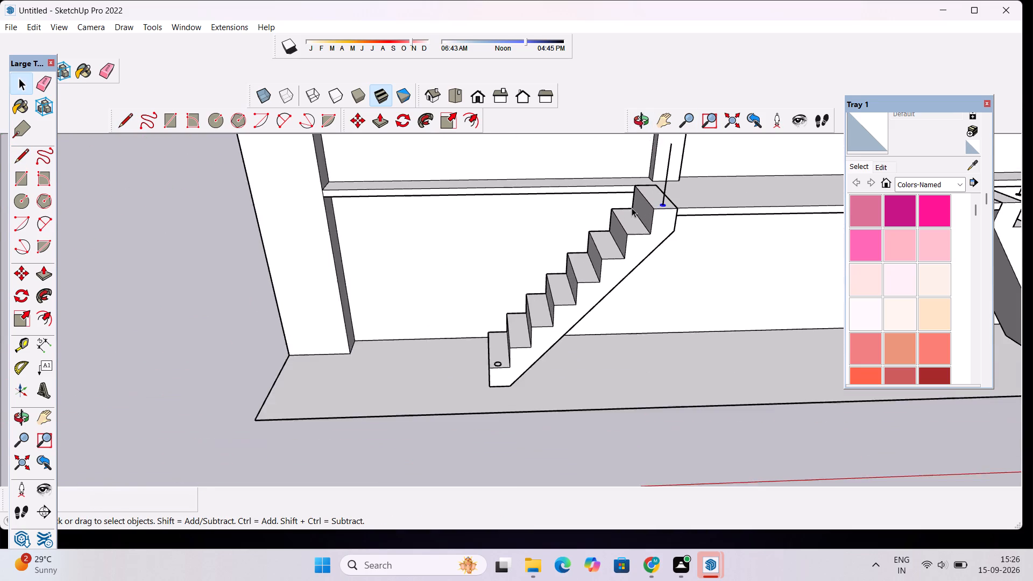
scroll(632, 208, "up", 9)
key("l")
scroll(530, 251, "down", 8)
scroll(458, 345, "up", 6)
scroll(408, 389, "up", 13)
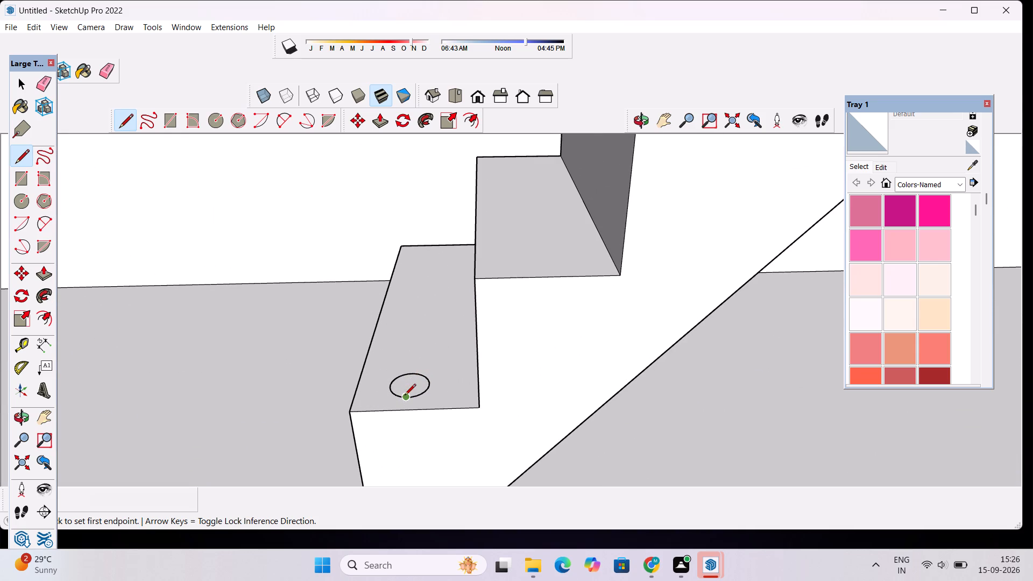
left_click(410, 387)
scroll(408, 315, "down", 4)
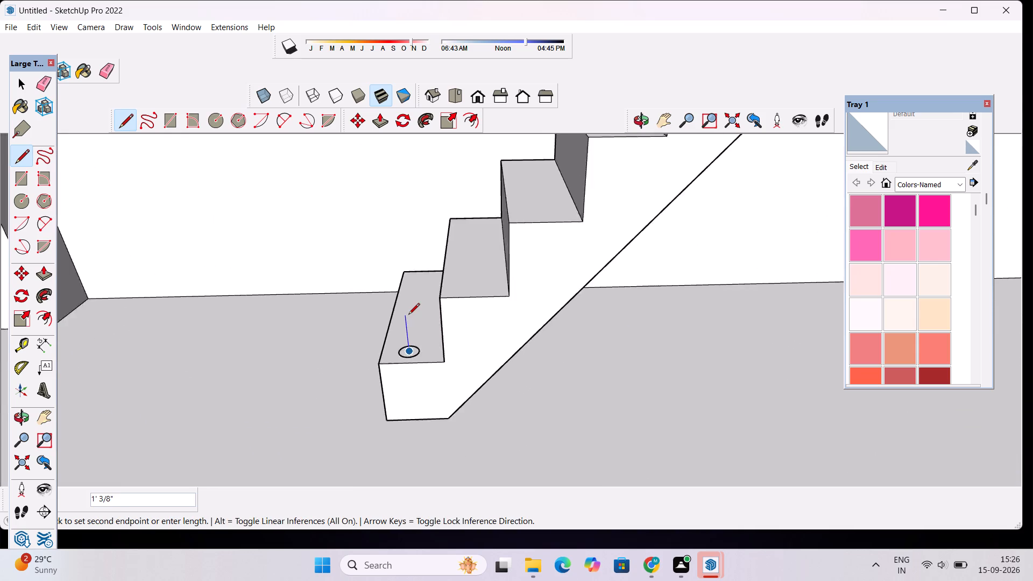
scroll(408, 315, "down", 6)
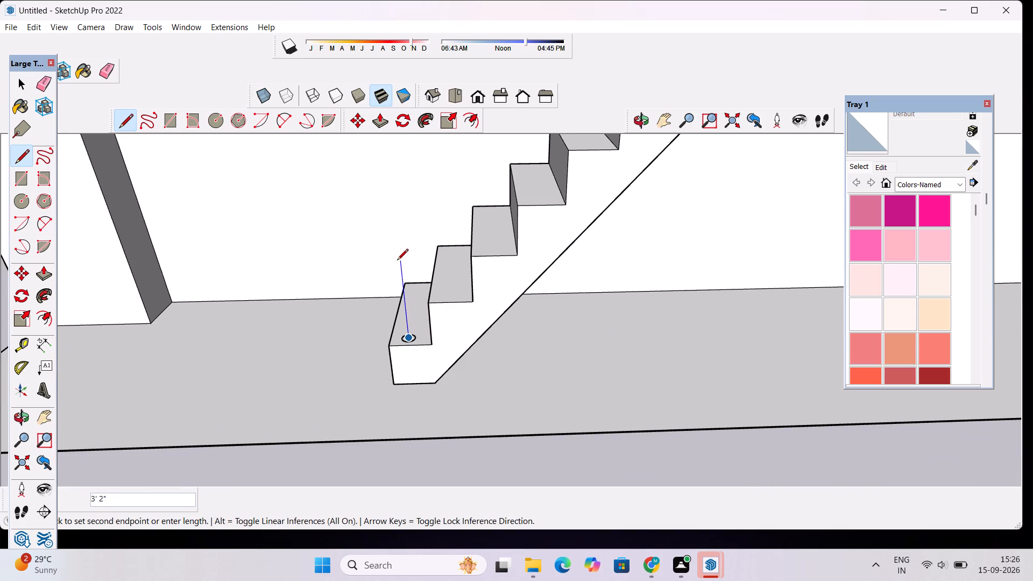
key("period")
key("BackSpace")
key("BackSpace")
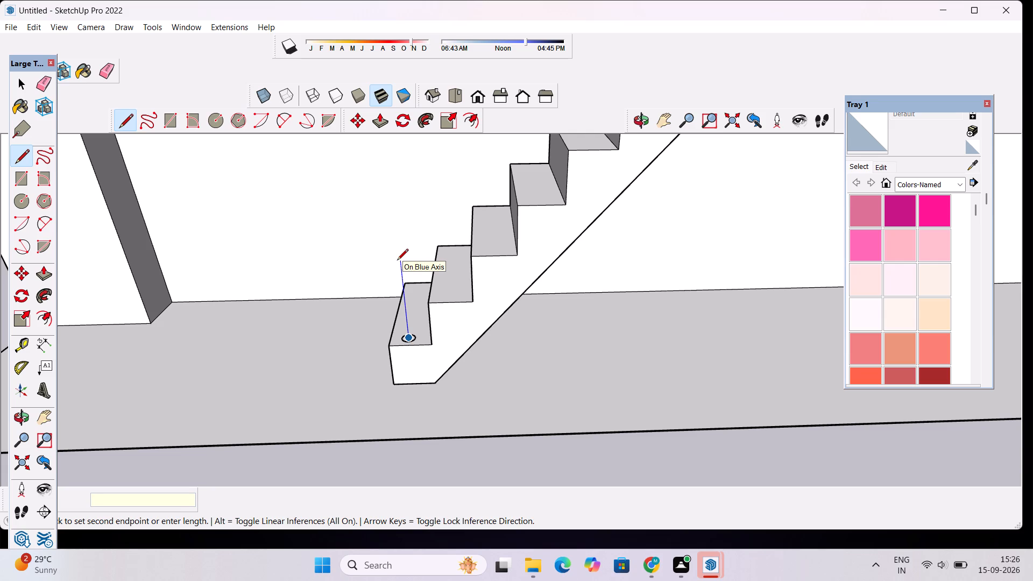
key("3")
key("apostrophe")
key("Return")
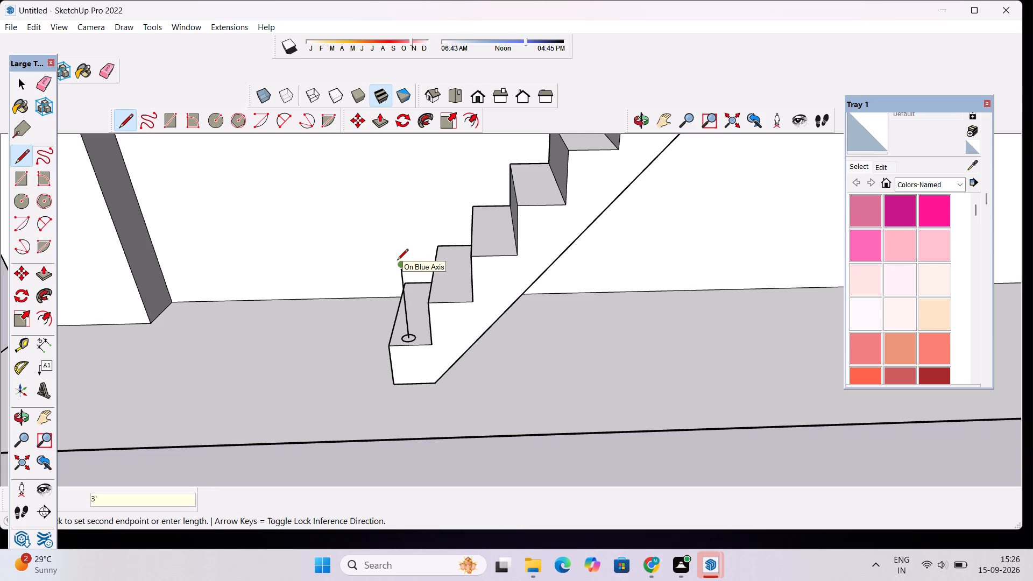
scroll(396, 236, "down", 5)
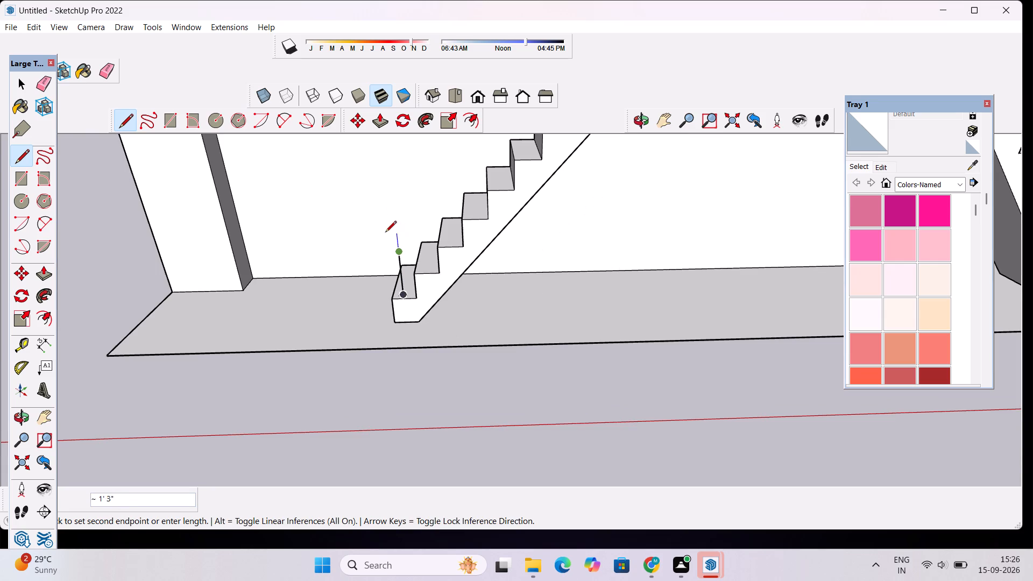
key("space")
Join the top of the left flight's 3' line to the top of its 4' line with a sloping line.
scroll(342, 304, "down", 5)
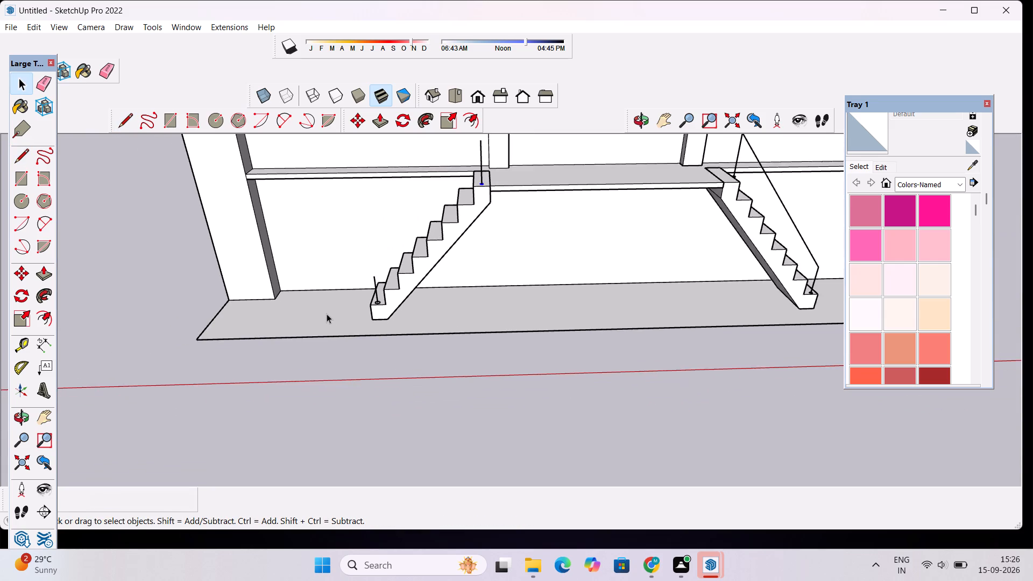
scroll(327, 314, "down", 1)
key("l")
scroll(376, 204, "up", 4)
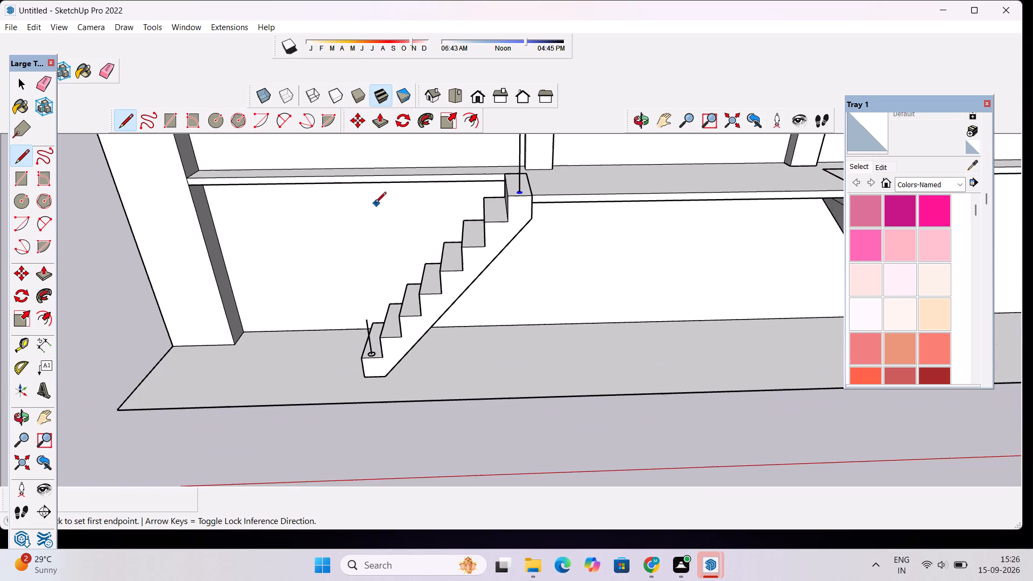
left_click(366, 320)
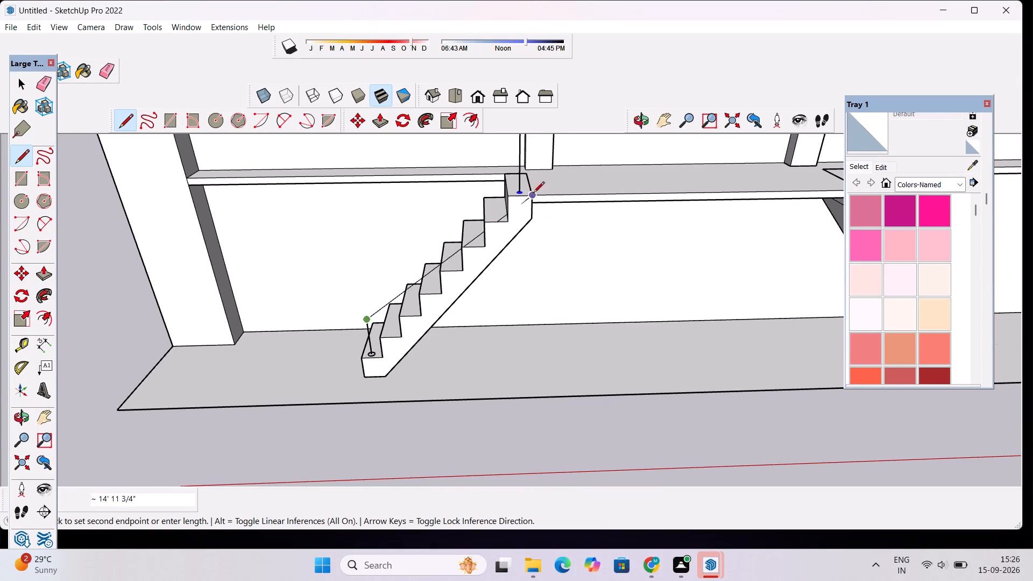
scroll(514, 186, "down", 7)
scroll(513, 160, "up", 9)
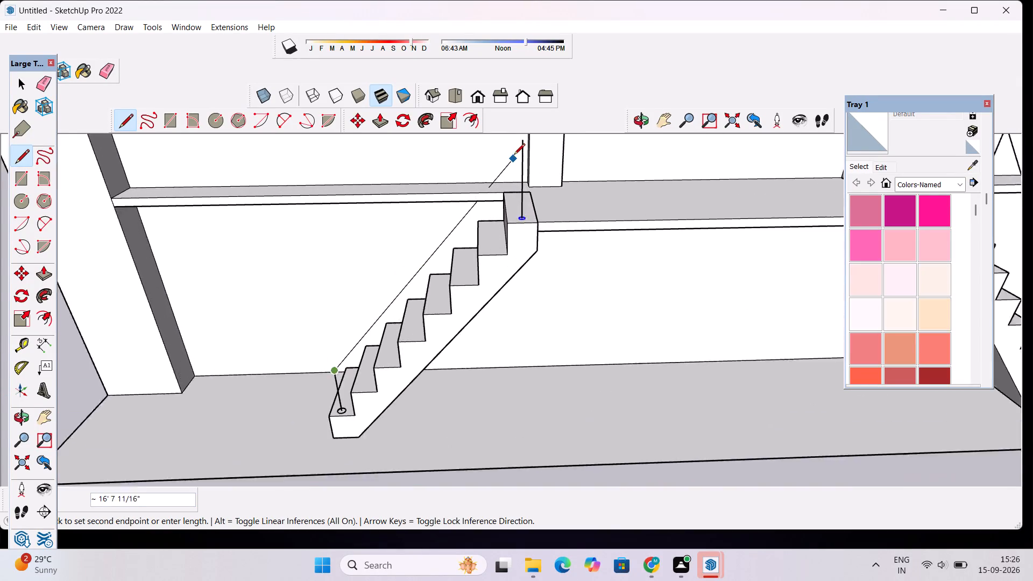
scroll(519, 143, "down", 10)
scroll(508, 165, "up", 4)
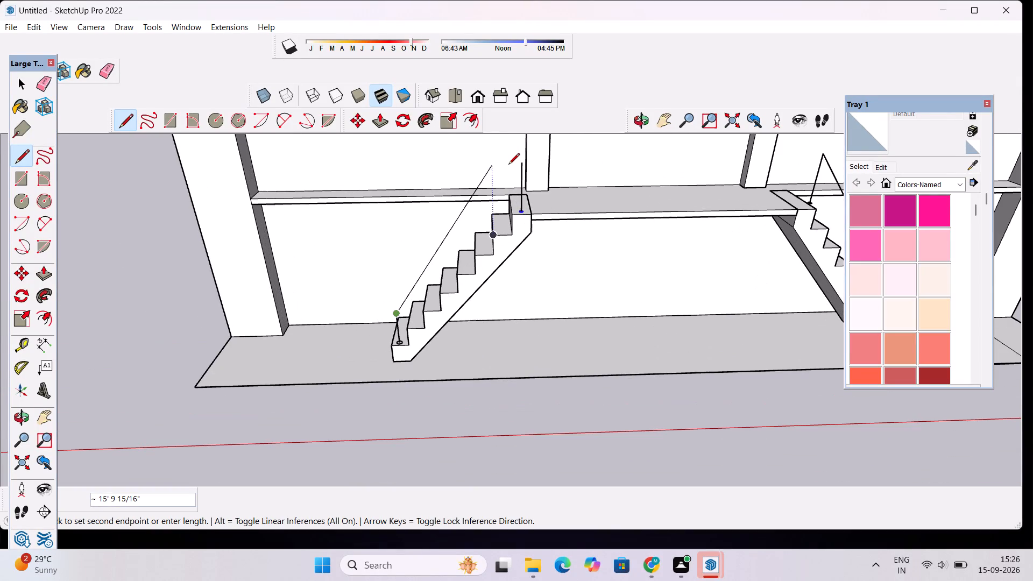
scroll(442, 141, "down", 4)
scroll(459, 154, "up", 7)
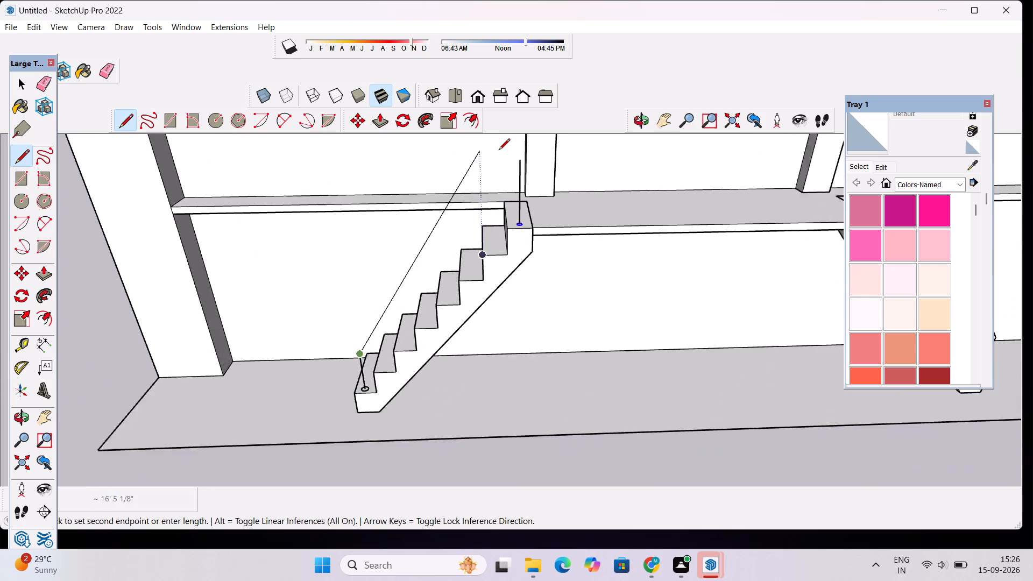
left_click(521, 162)
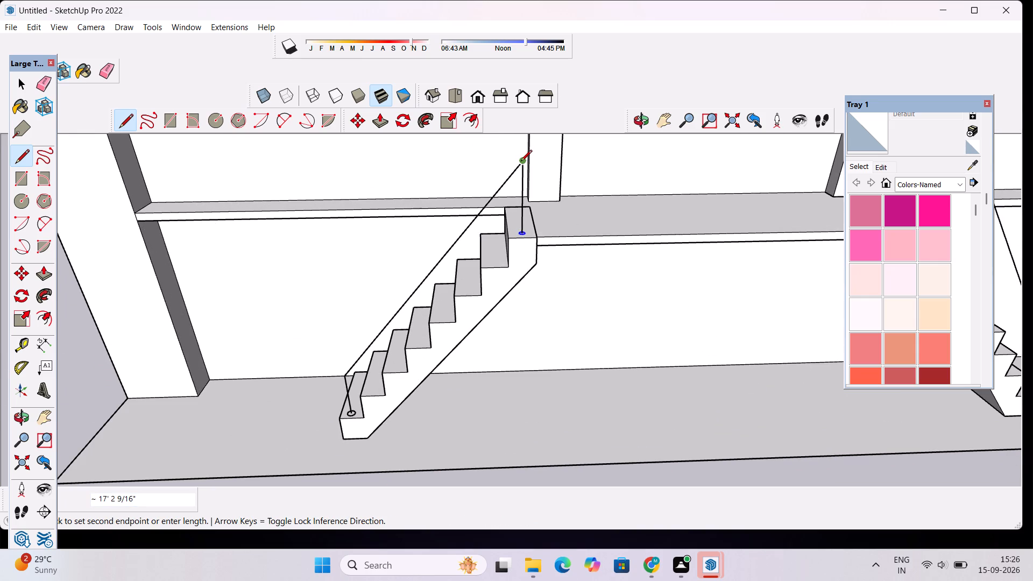
scroll(486, 169, "down", 4)
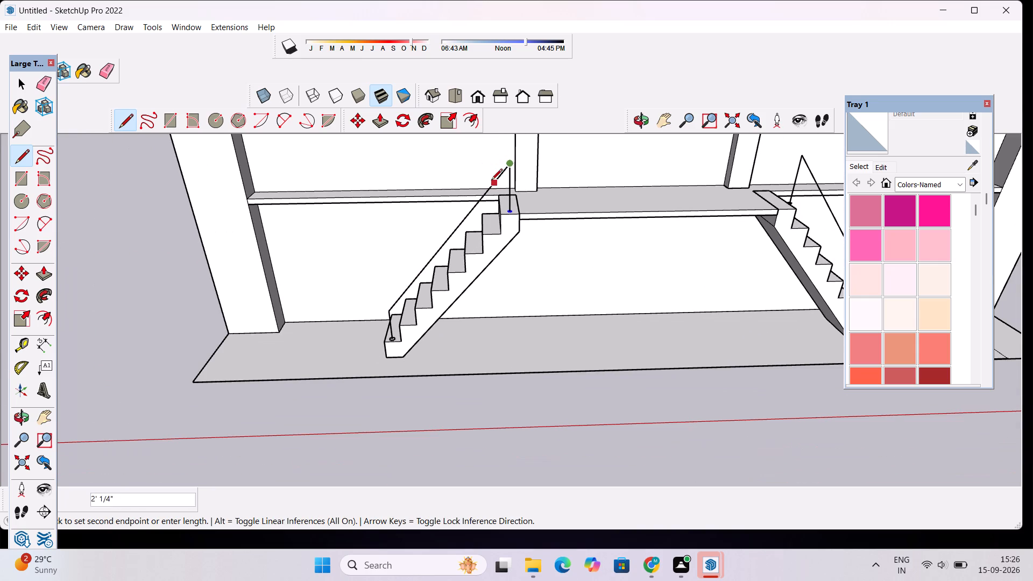
key("space")
Check the left flight's handrail lines from the side and switch to the standard front view.
left_click(633, 120)
left_click_drag(641, 185, 283, 259)
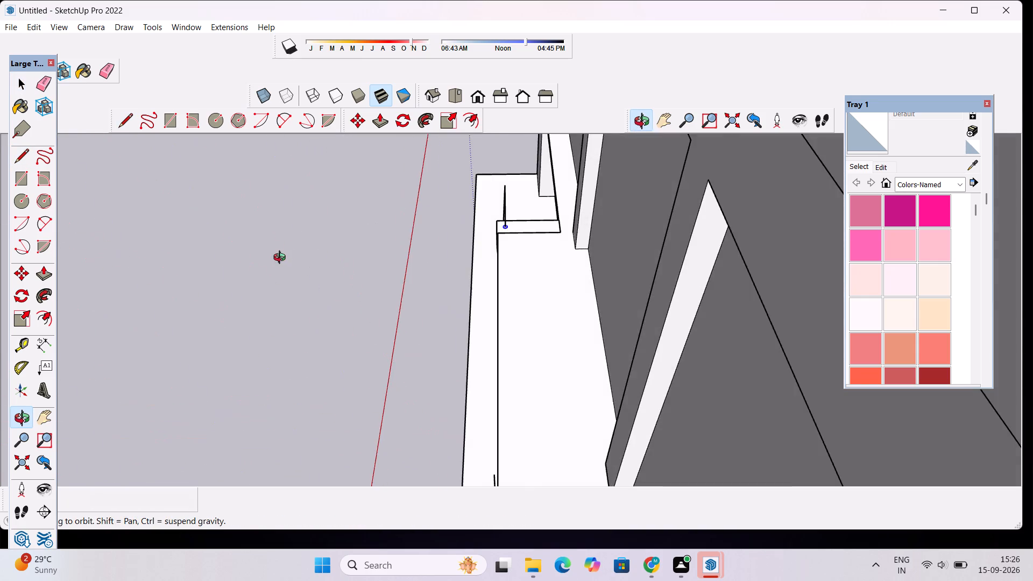
scroll(365, 243, "down", 6)
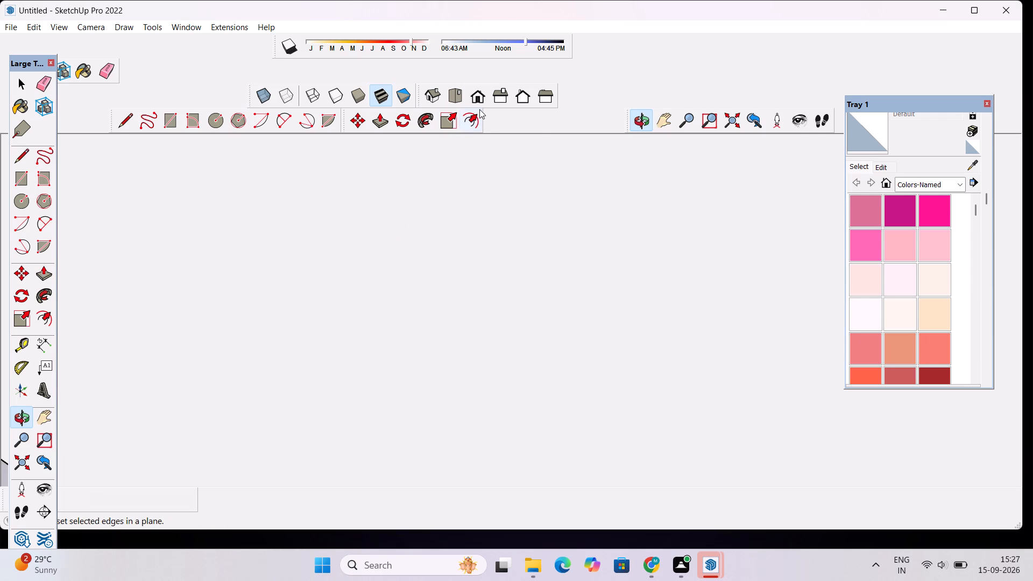
left_click(477, 102)
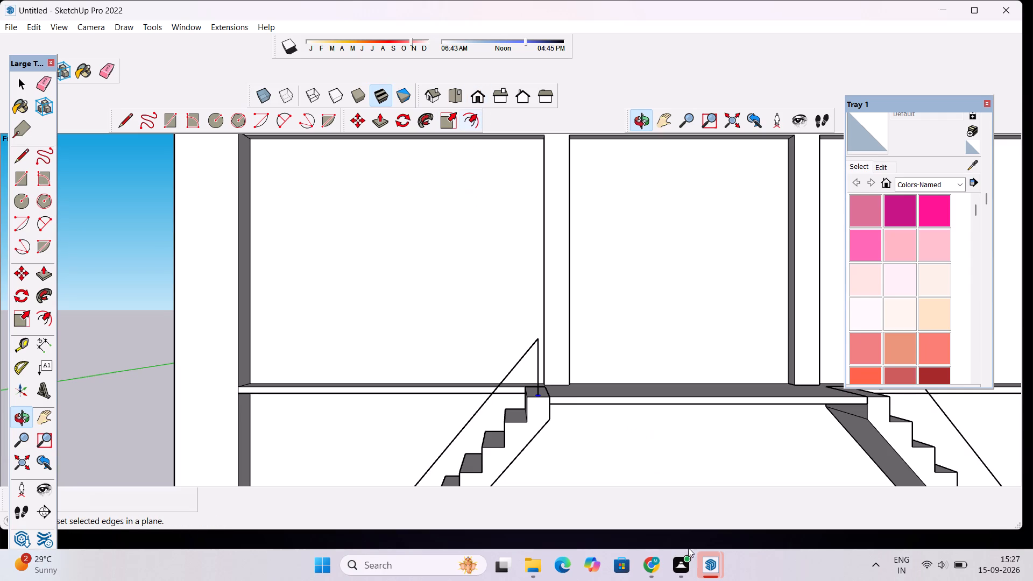
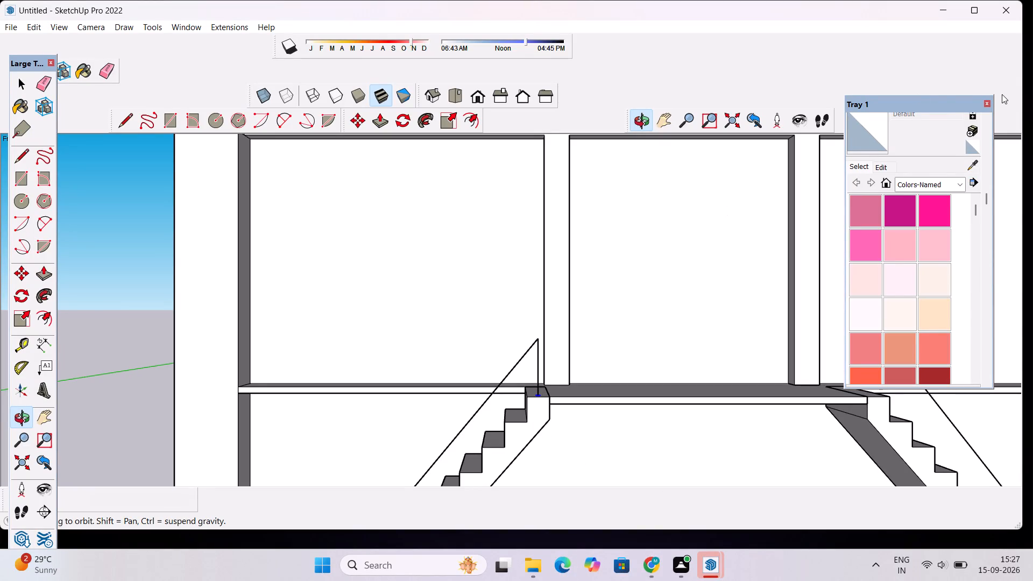
Close the materials tray to free the modelling area.
left_click(988, 102)
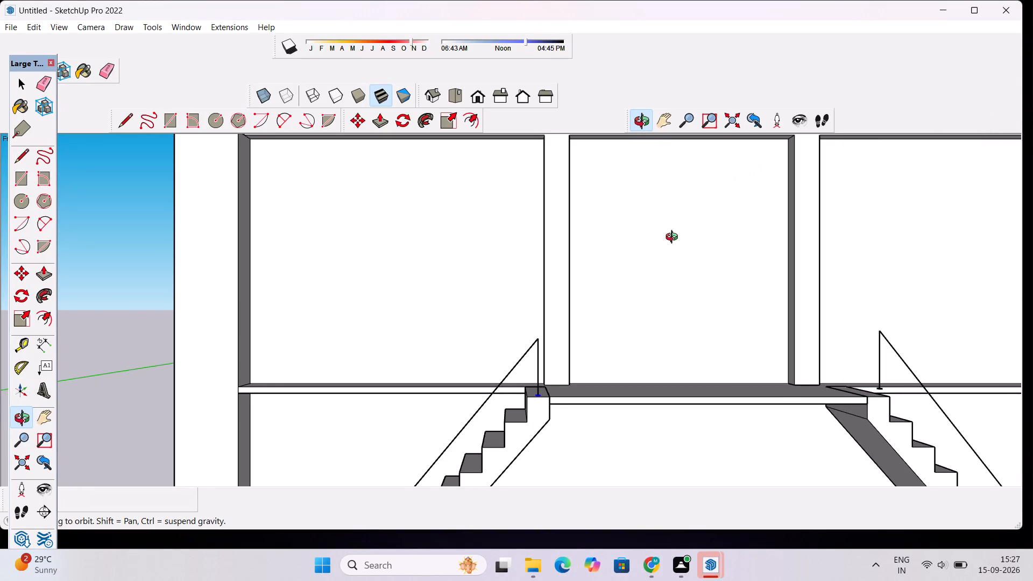
Draw a circle with a 2" radius on the upper slab beside the top step of the left staircase.
scroll(674, 238, "down", 6)
scroll(594, 311, "up", 4)
left_click_drag(627, 276, 528, 466)
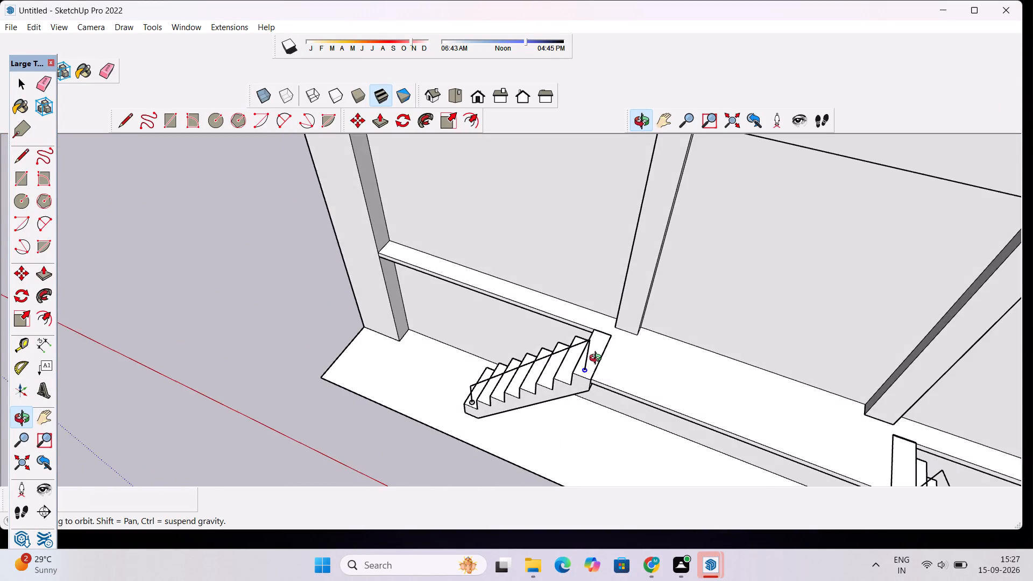
scroll(598, 359, "up", 8)
left_click_drag(655, 322, 566, 328)
scroll(562, 334, "down", 2)
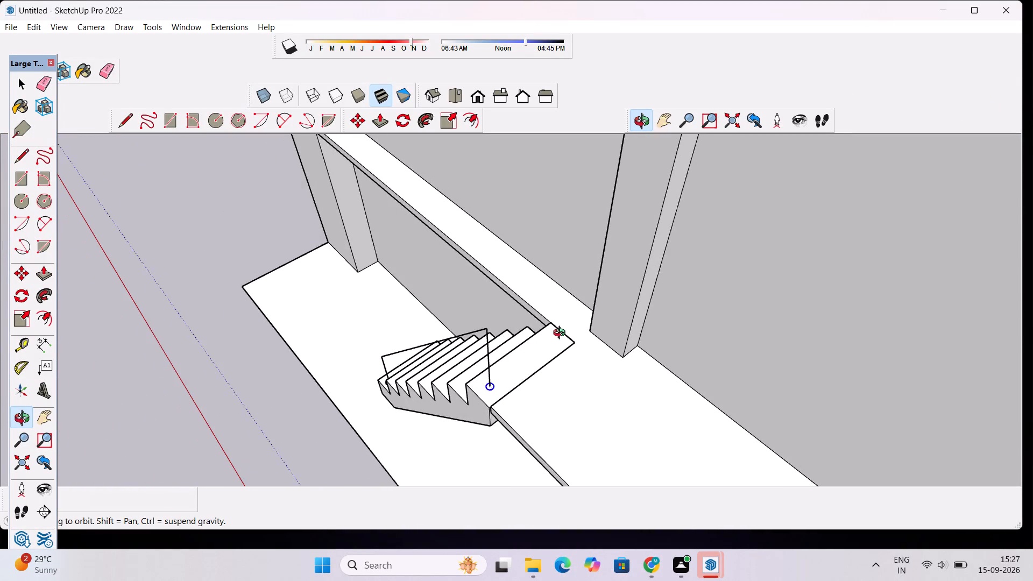
left_click_drag(562, 335, 620, 410, "shift")
left_click_drag(563, 367, 621, 365, "shift")
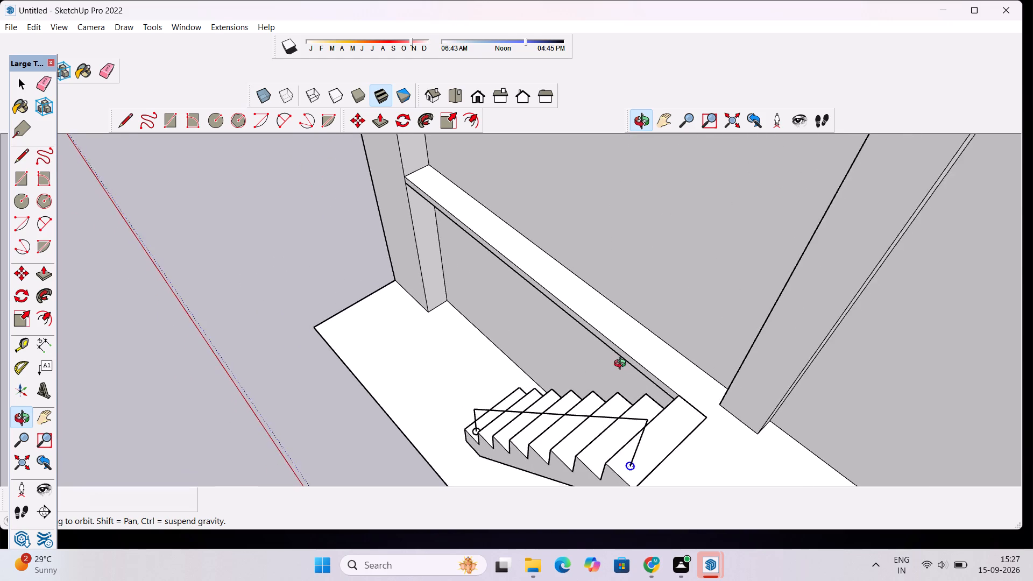
scroll(622, 365, "down", 6)
left_click_drag(581, 371, 776, 407)
scroll(636, 362, "up", 1)
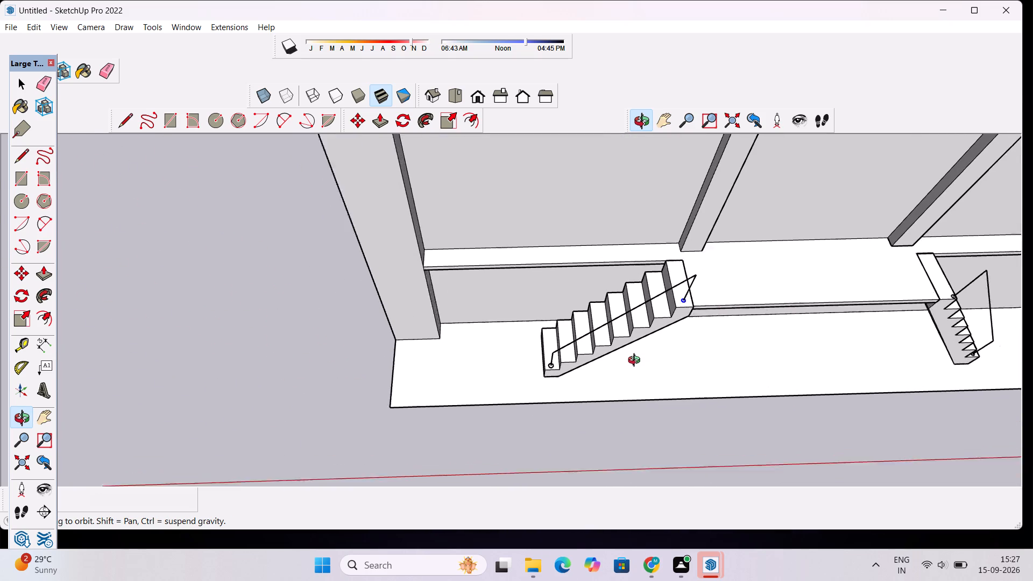
scroll(636, 362, "up", 1)
left_click_drag(629, 362, 634, 384)
scroll(631, 287, "up", 3)
left_click_drag(637, 264, 648, 331, "shift")
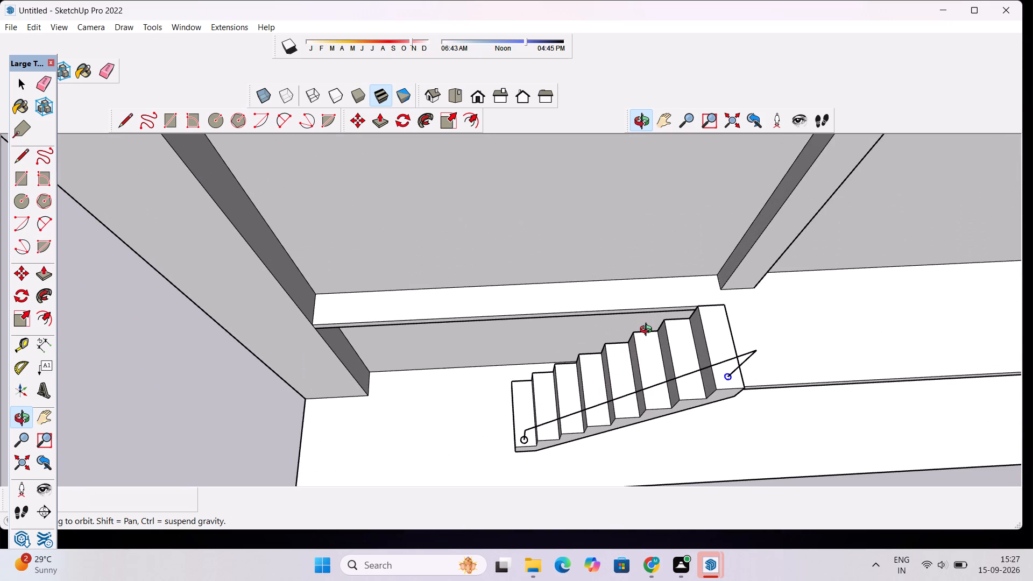
key("c")
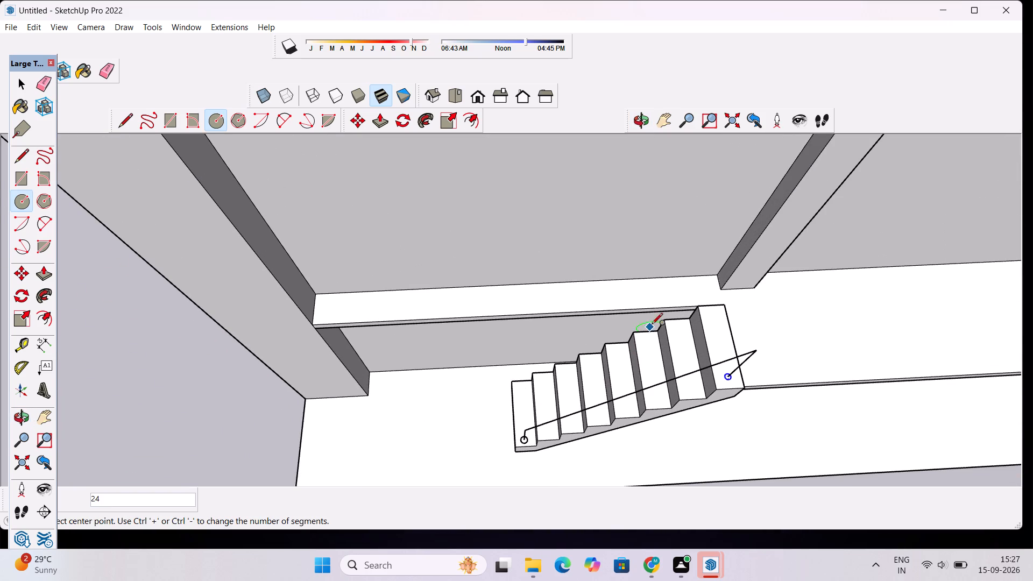
scroll(662, 304, "up", 3)
scroll(745, 293, "up", 9)
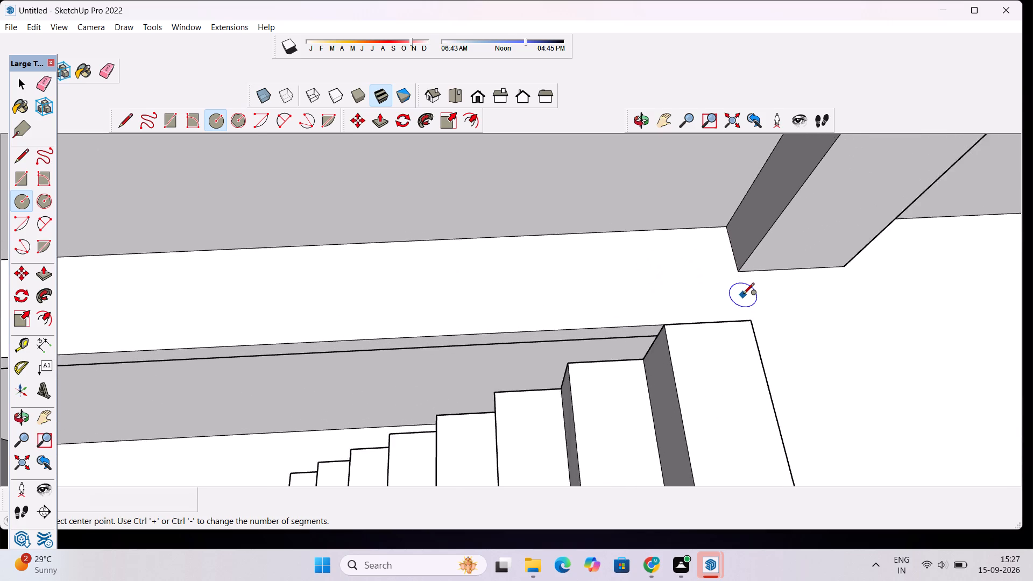
scroll(743, 295, "up", 1)
left_click(730, 309)
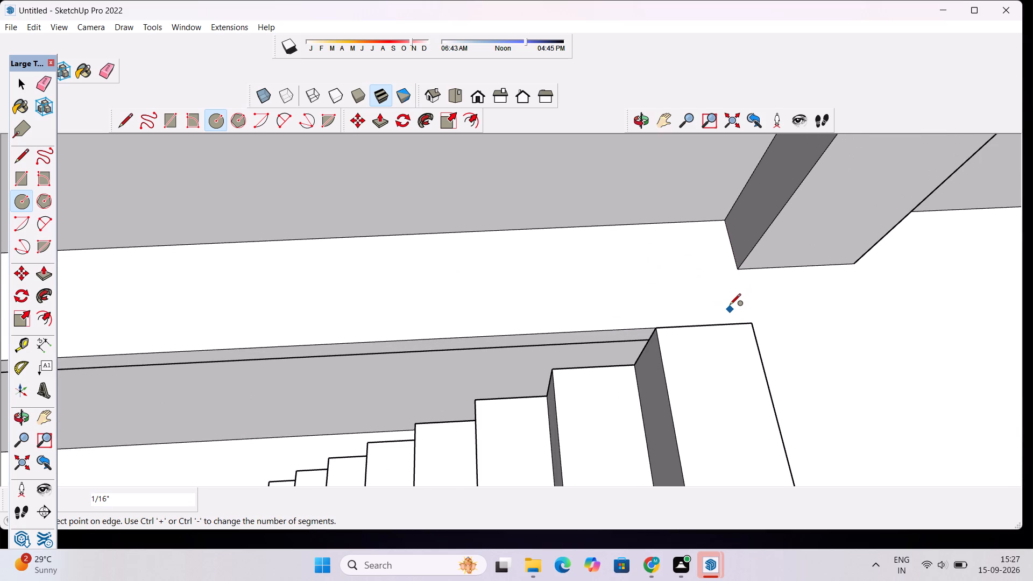
scroll(727, 306, "up", 3)
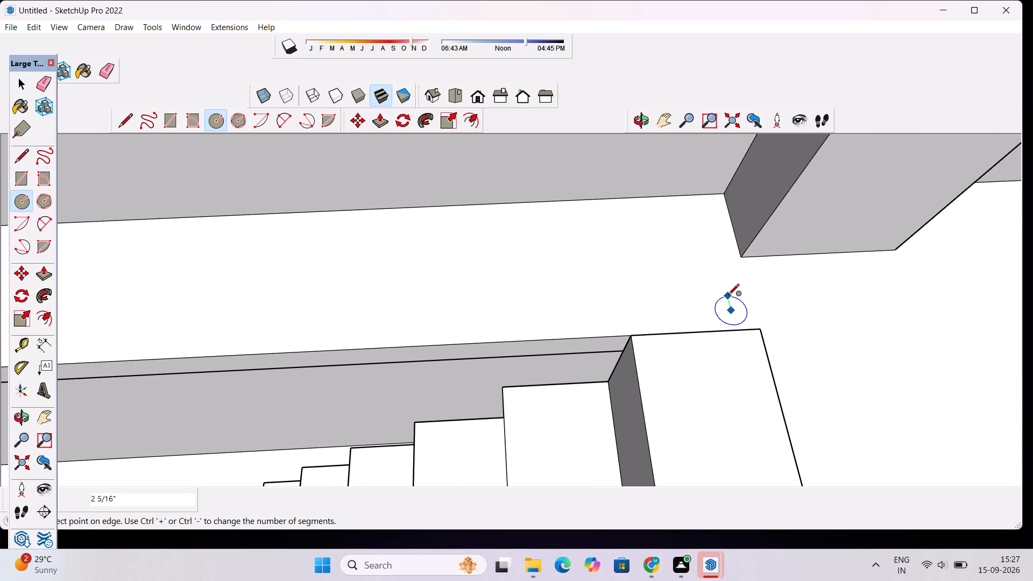
type("2\"")
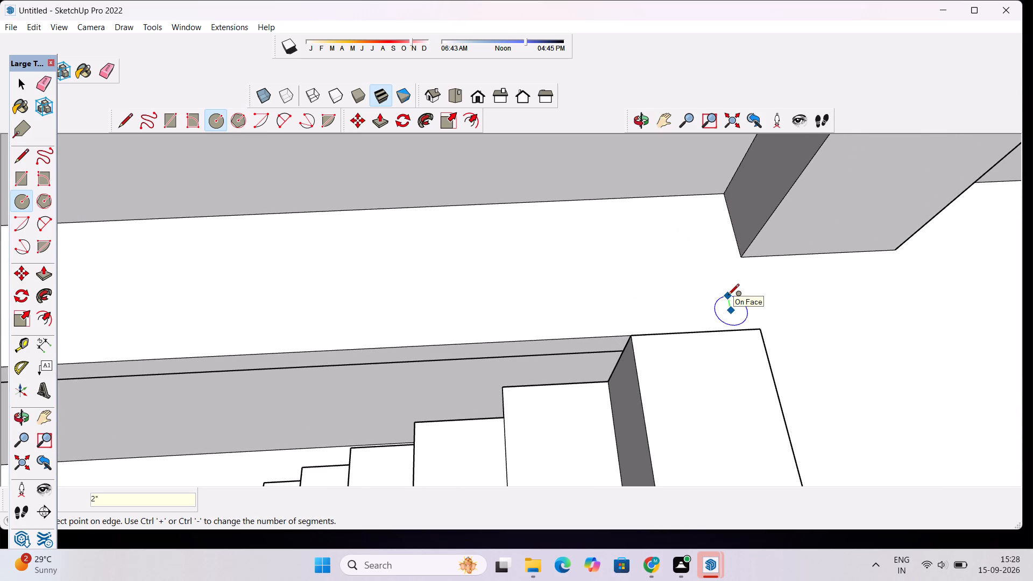
key("Return")
scroll(743, 309, "down", 5)
Copy the circle along the slab's front edge to its far end at the outer column, about 23' 6 1/2" away.
key("space")
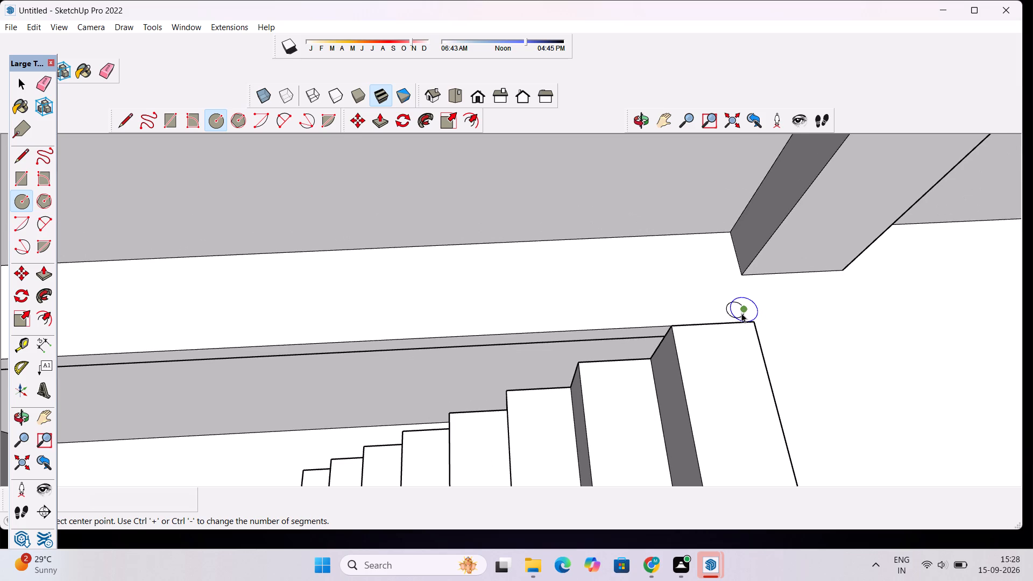
double_click(739, 309)
key("m")
scroll(711, 318, "up", 3)
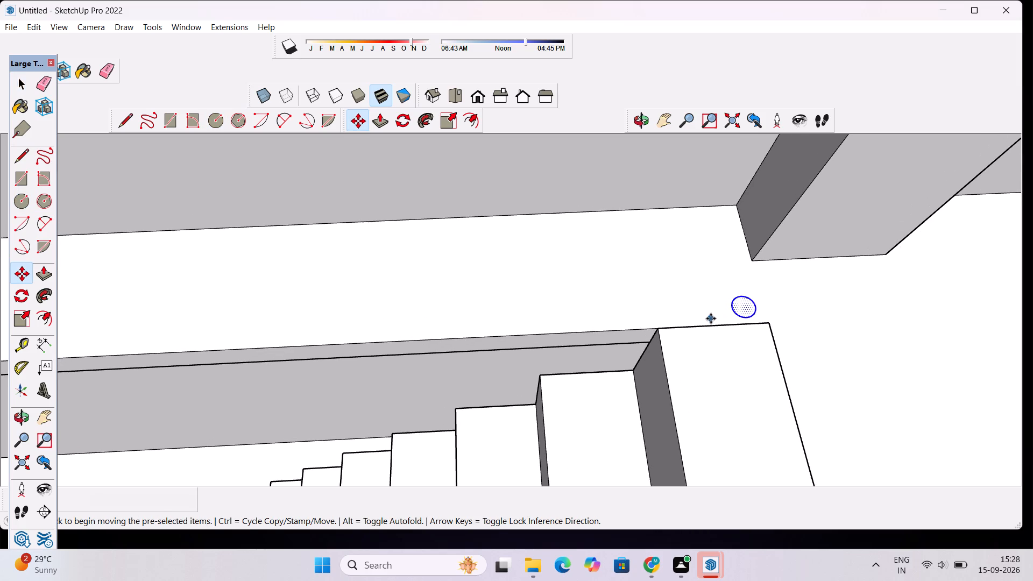
left_click(733, 309)
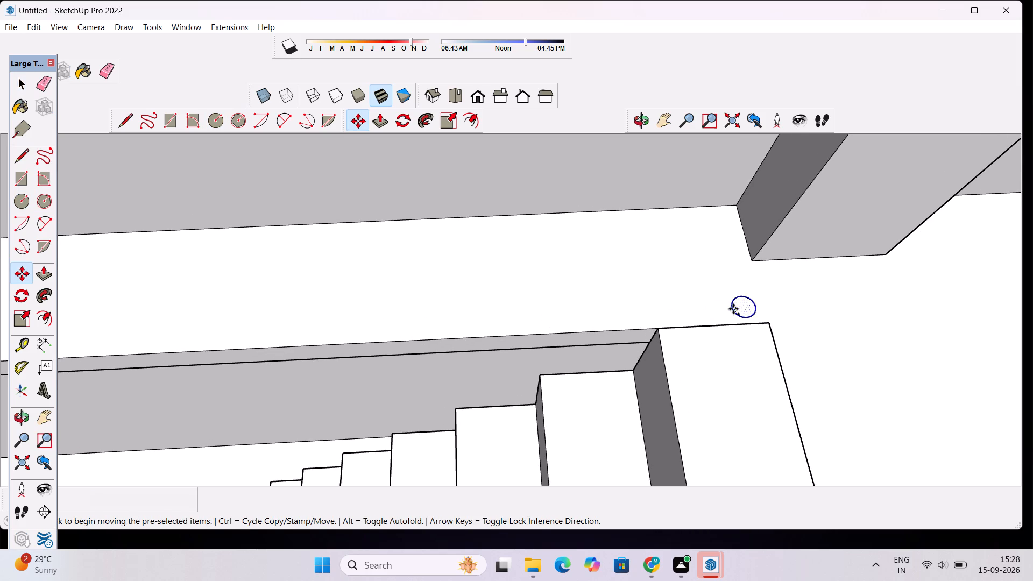
scroll(549, 321, "down", 16)
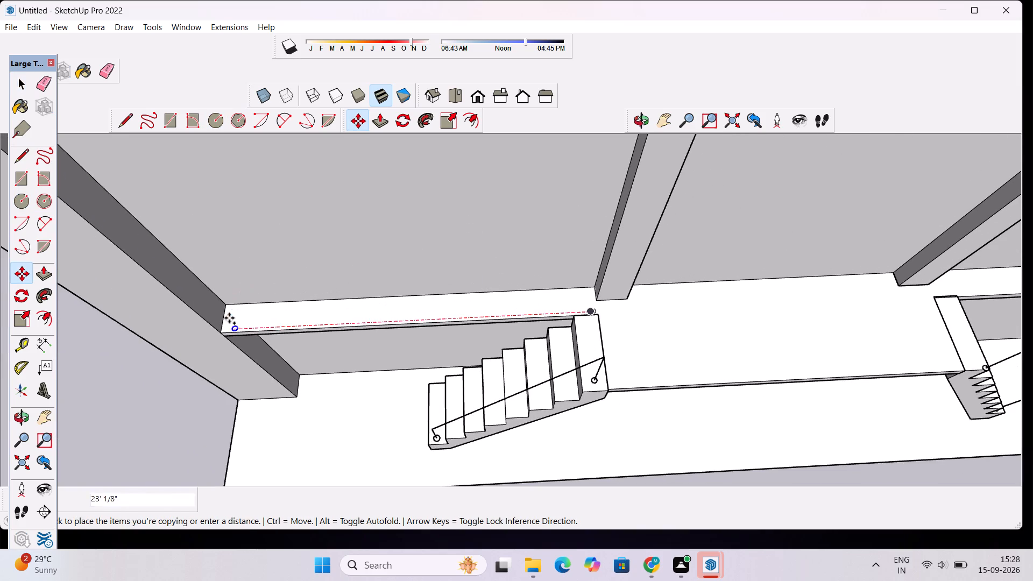
scroll(225, 324, "up", 10)
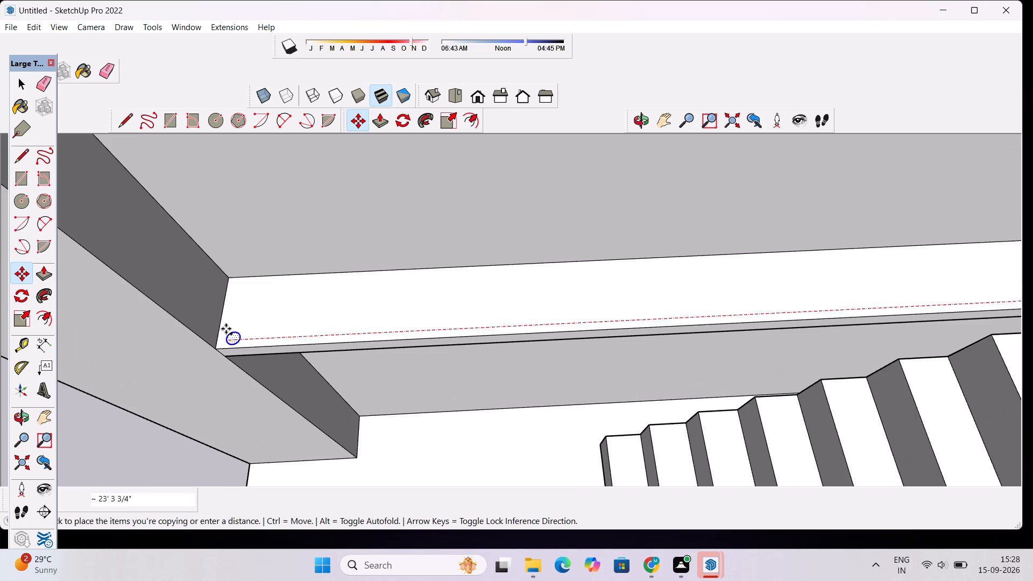
left_click(222, 336)
key("space")
scroll(245, 318, "down", 18)
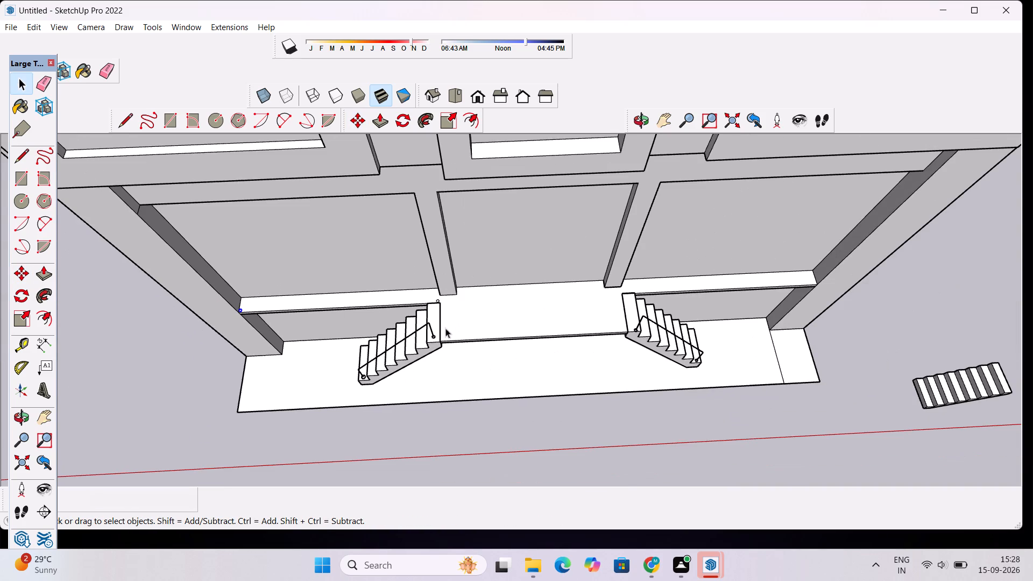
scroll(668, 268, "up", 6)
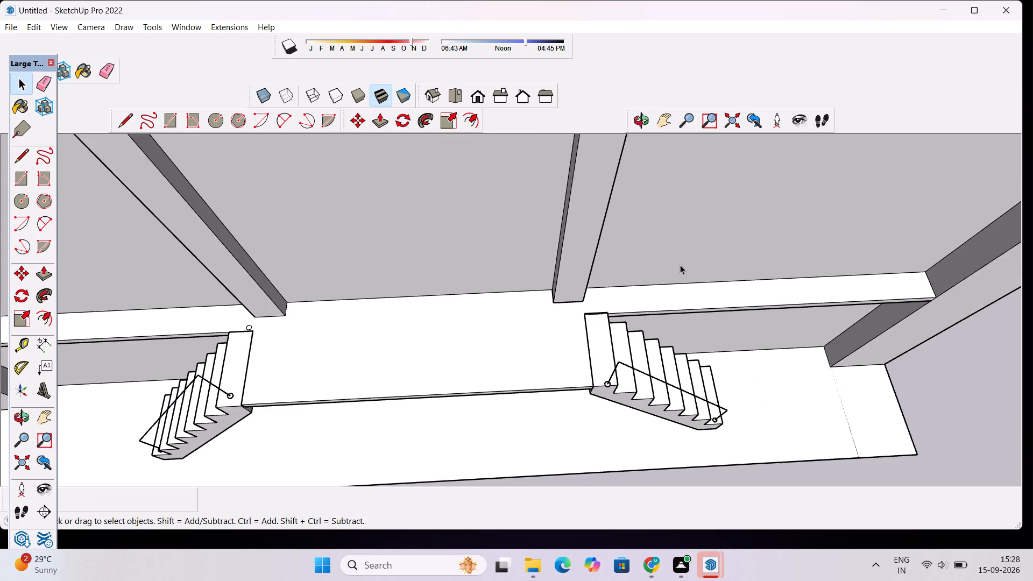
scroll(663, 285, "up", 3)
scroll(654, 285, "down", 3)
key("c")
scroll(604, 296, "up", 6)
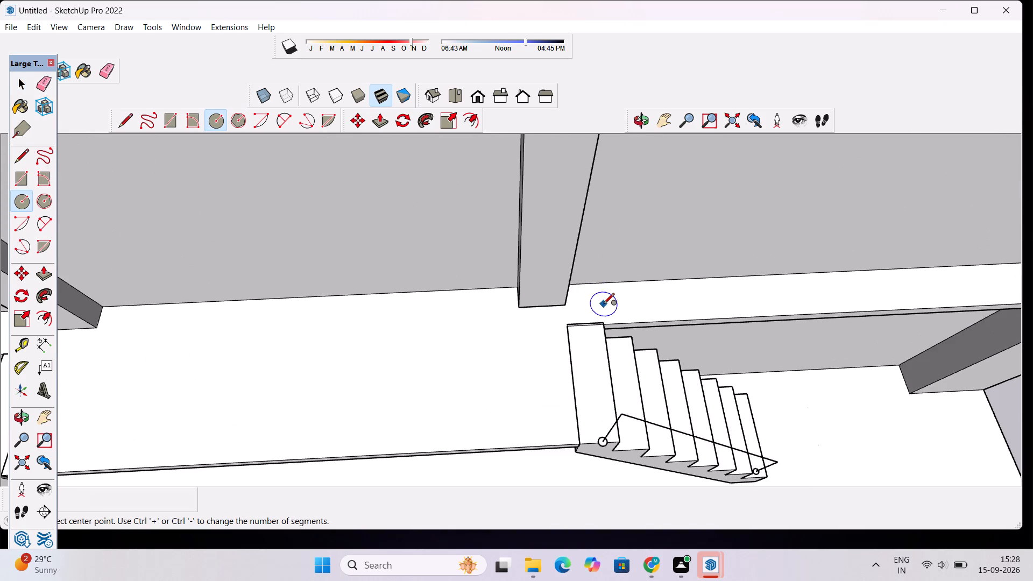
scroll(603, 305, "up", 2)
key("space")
Explode the right staircase group into loose geometry.
left_click(577, 376)
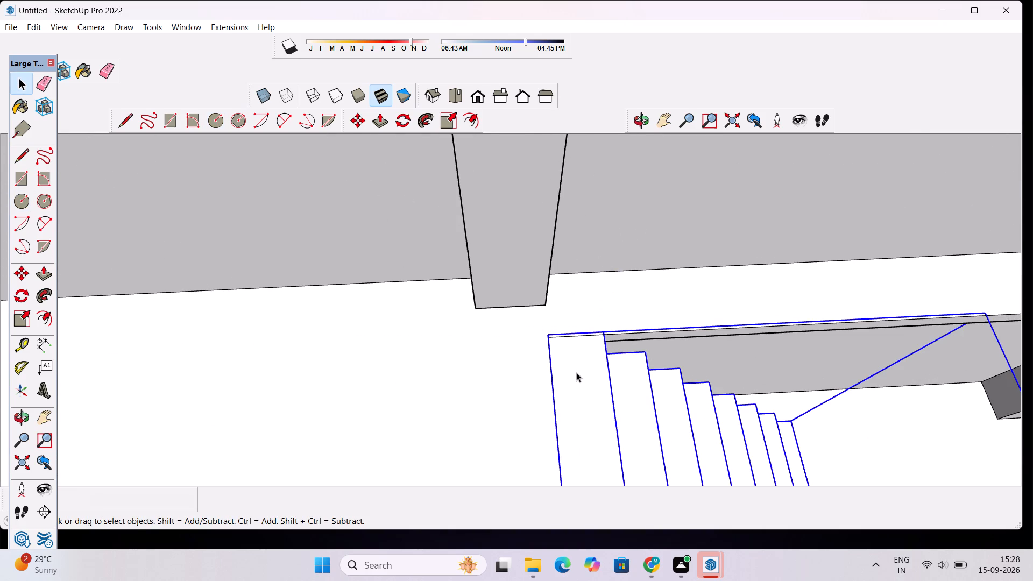
right_click(595, 324)
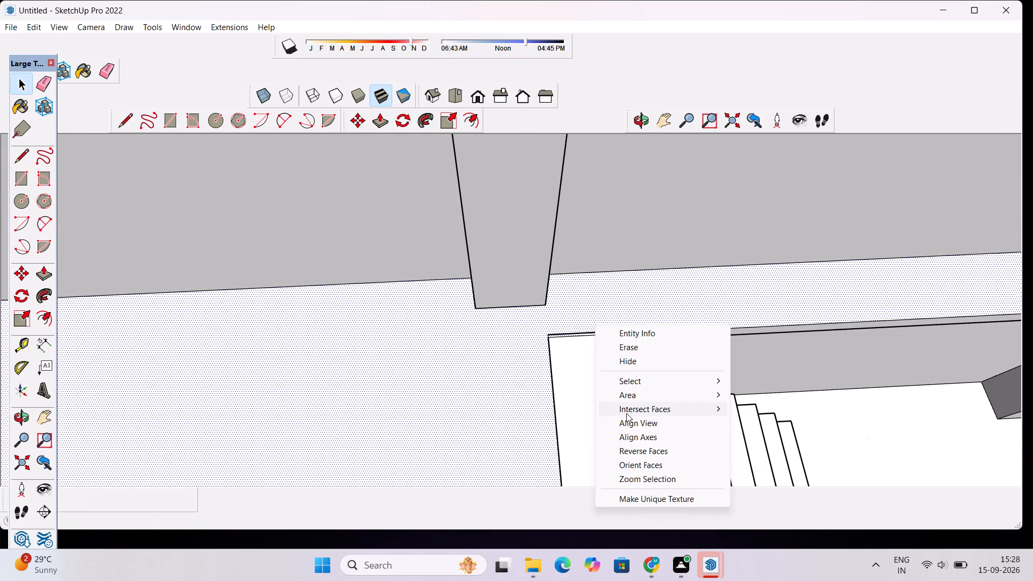
left_click(809, 292)
left_click(628, 407)
right_click(627, 407)
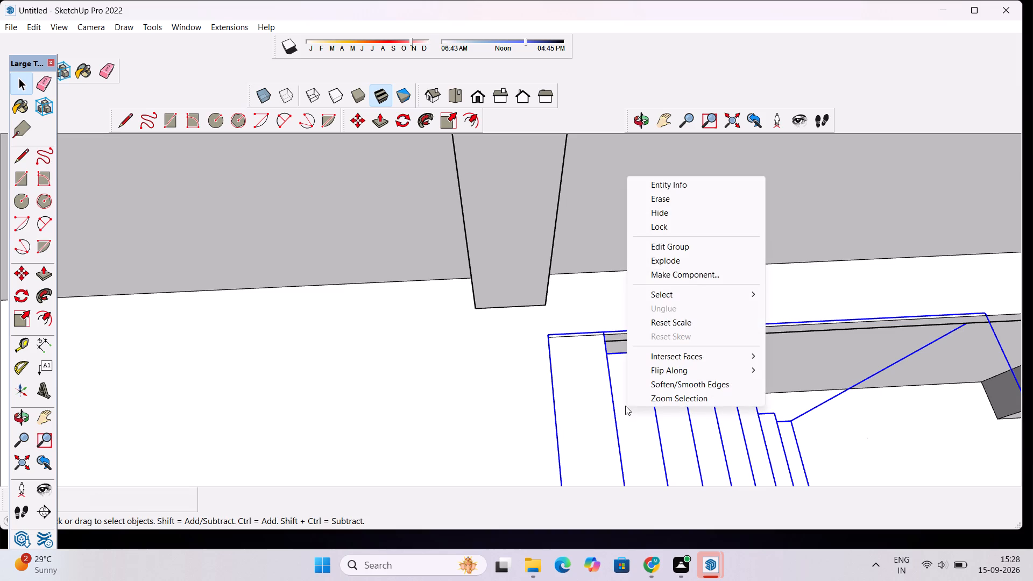
left_click(690, 264)
Explode the left staircase group into loose geometry and clear the selection.
scroll(802, 238, "down", 7)
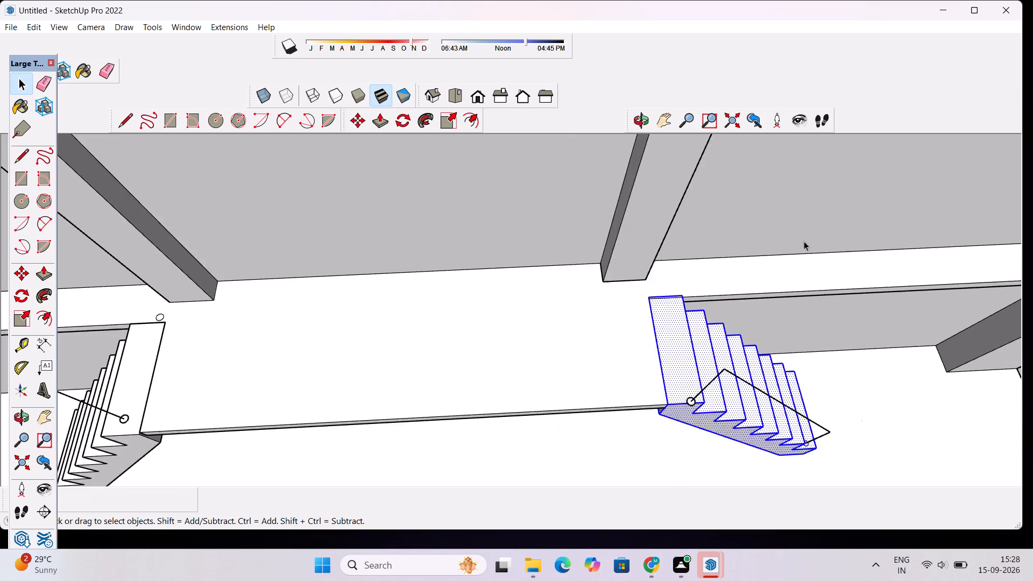
scroll(804, 241, "down", 10)
scroll(465, 337, "up", 6)
left_click(537, 286)
right_click(537, 286)
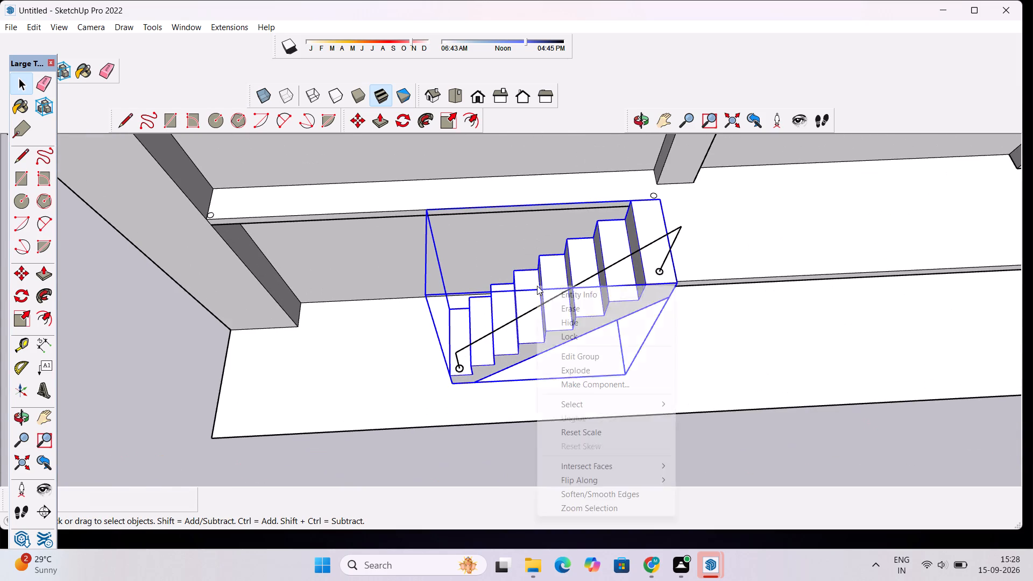
left_click(575, 373)
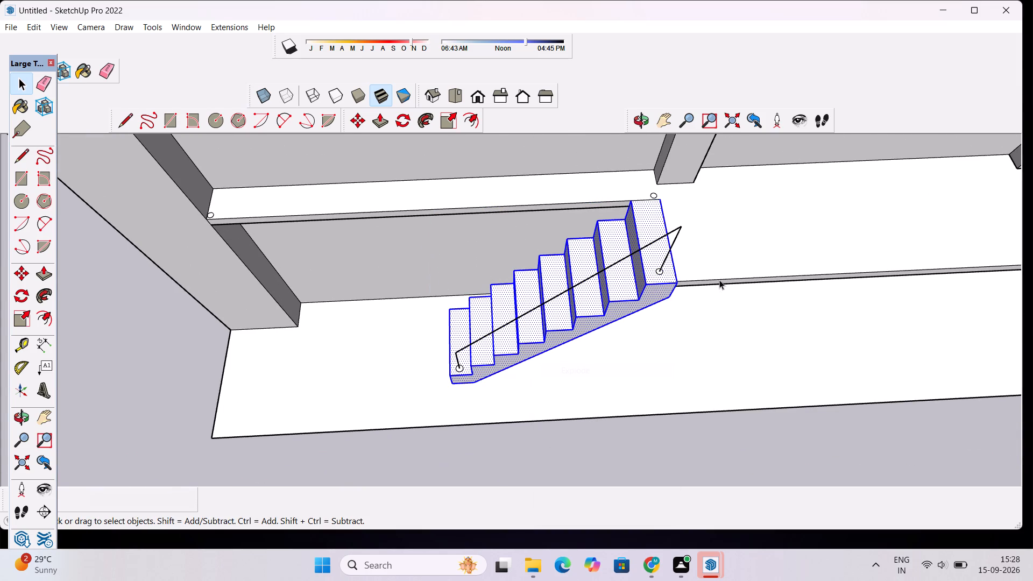
key("space")
left_click(721, 322)
left_click(664, 265)
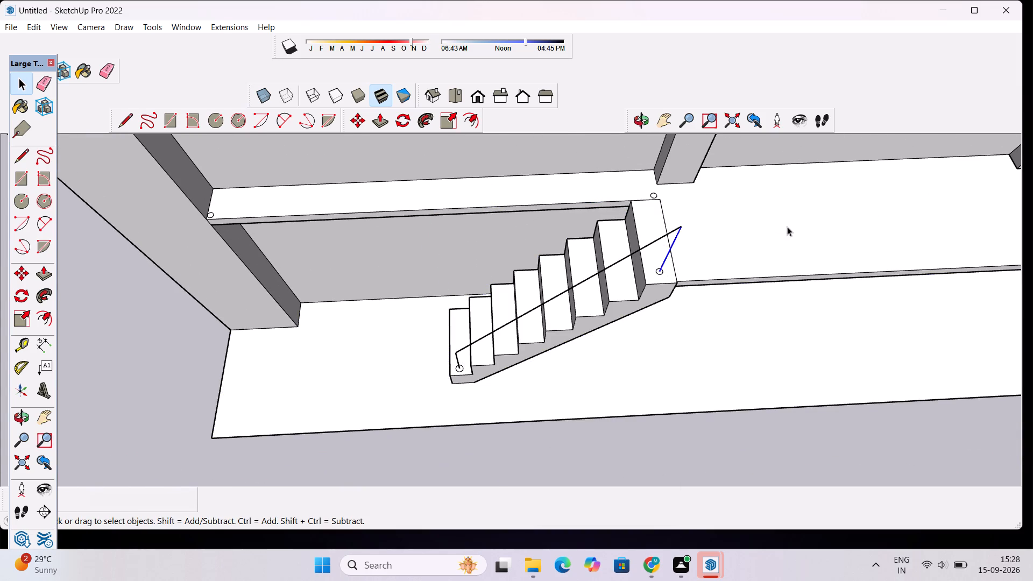
Erase the extra edges behind the top step of the right staircase where it meets the upper slab.
scroll(787, 226, "up", 5)
scroll(433, 355, "down", 10)
scroll(600, 341, "up", 5)
scroll(714, 303, "up", 4)
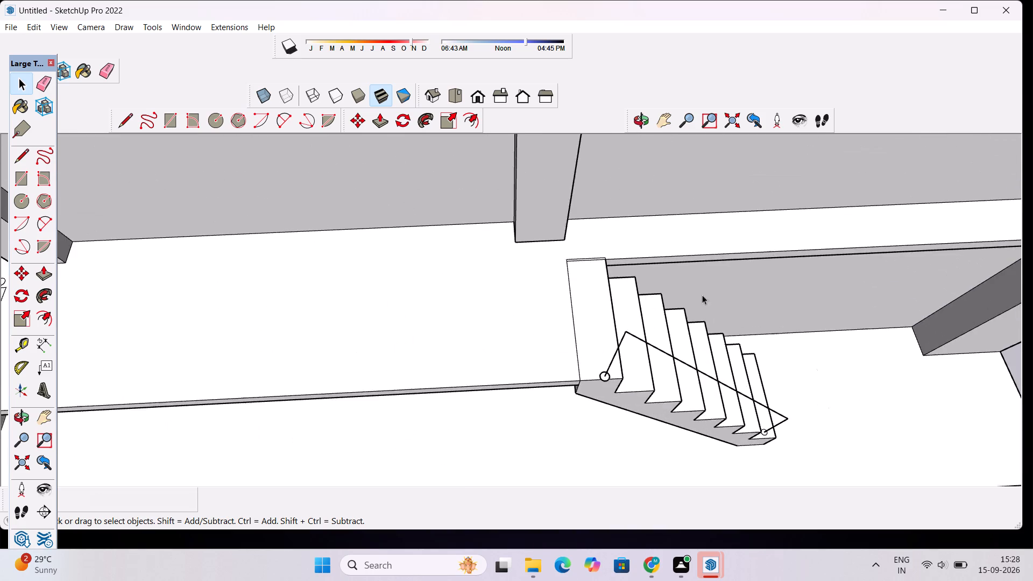
scroll(702, 295, "up", 4)
scroll(565, 236, "up", 8)
key("e")
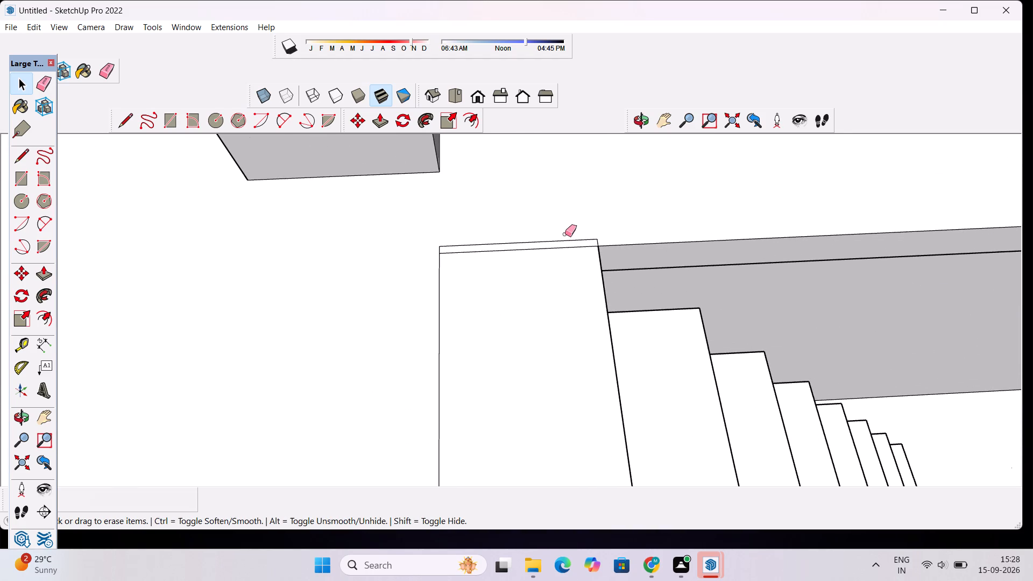
left_click_drag(568, 237, 570, 243)
left_click_drag(605, 239, 585, 239)
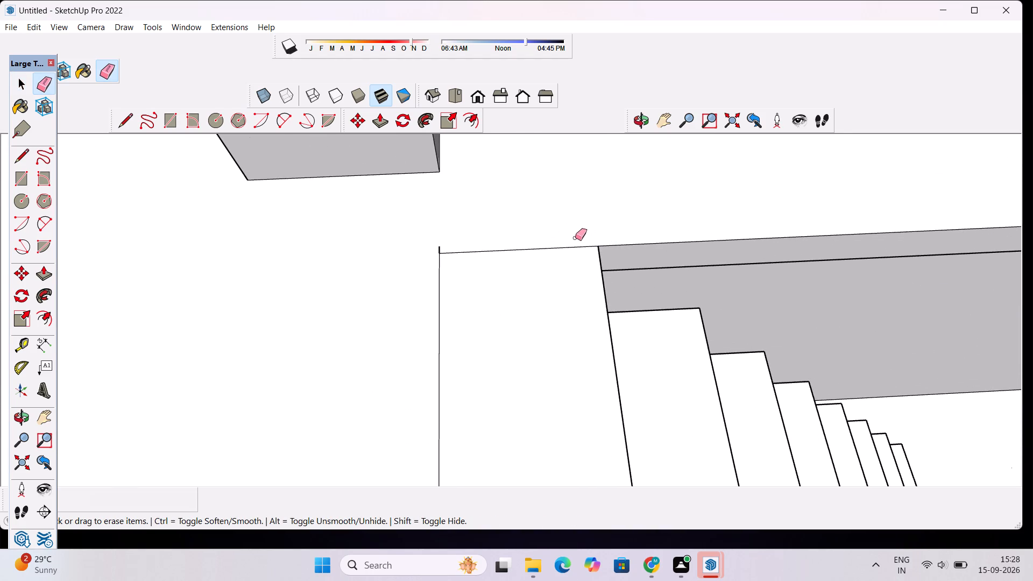
left_click_drag(458, 237, 433, 251)
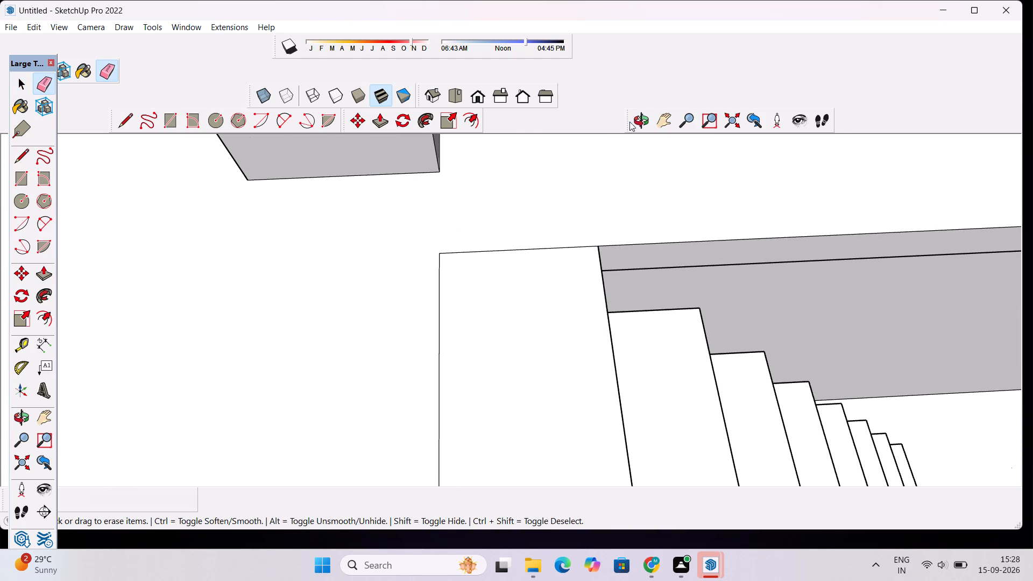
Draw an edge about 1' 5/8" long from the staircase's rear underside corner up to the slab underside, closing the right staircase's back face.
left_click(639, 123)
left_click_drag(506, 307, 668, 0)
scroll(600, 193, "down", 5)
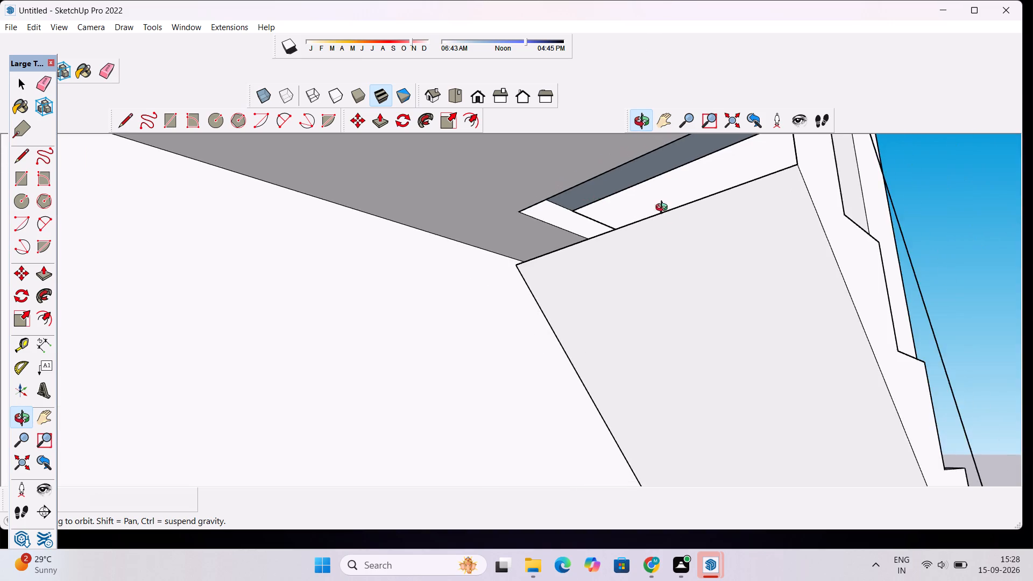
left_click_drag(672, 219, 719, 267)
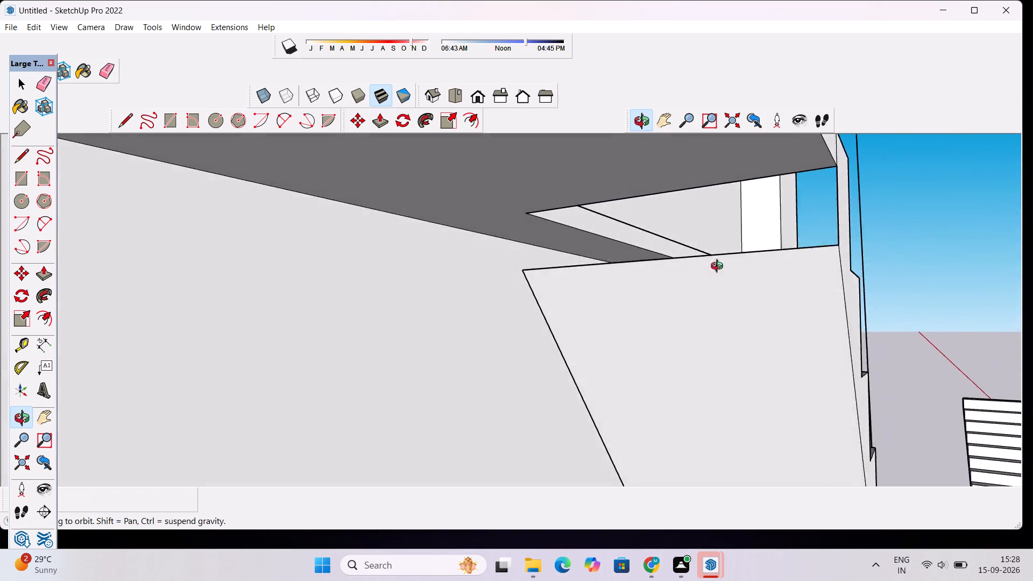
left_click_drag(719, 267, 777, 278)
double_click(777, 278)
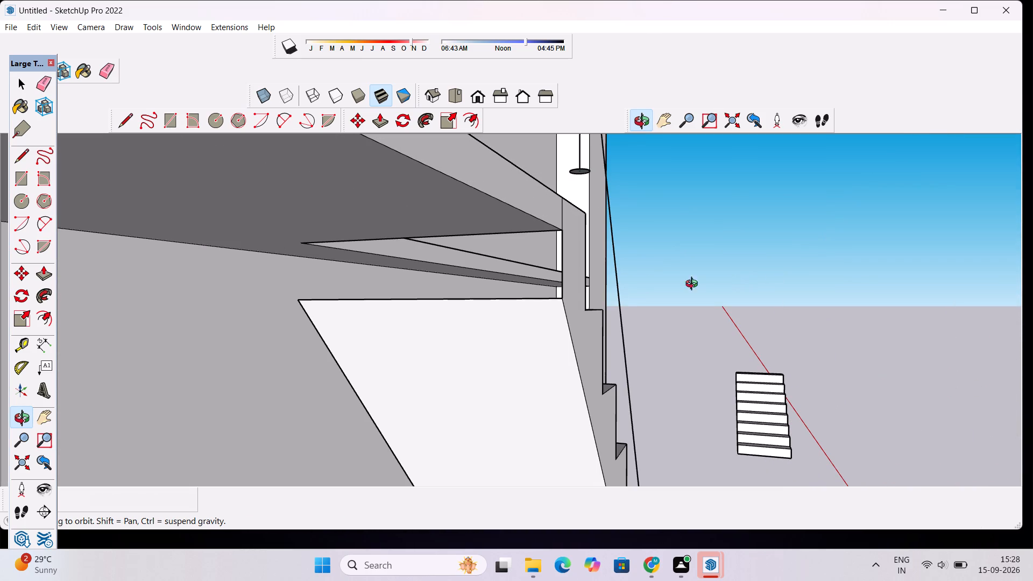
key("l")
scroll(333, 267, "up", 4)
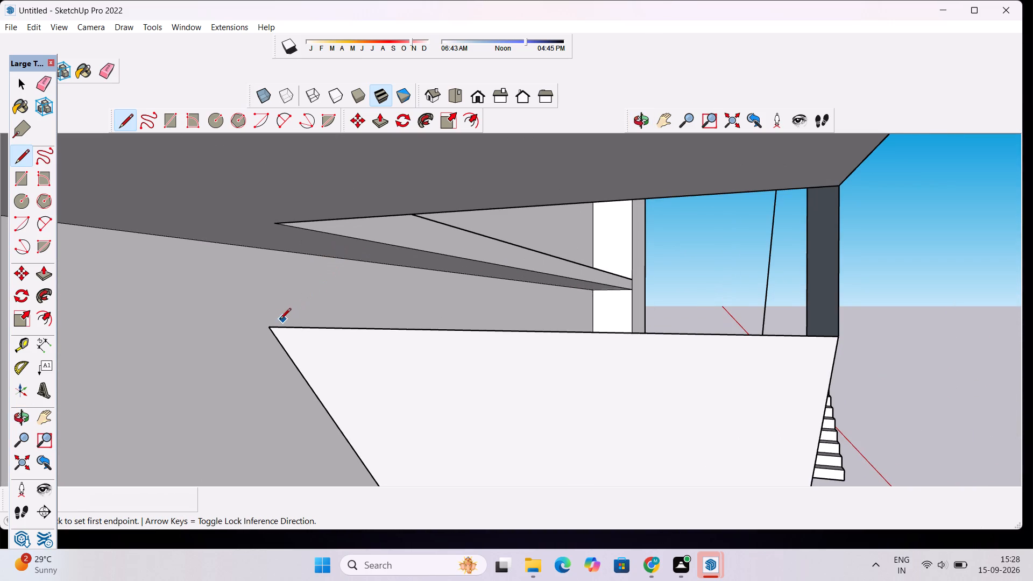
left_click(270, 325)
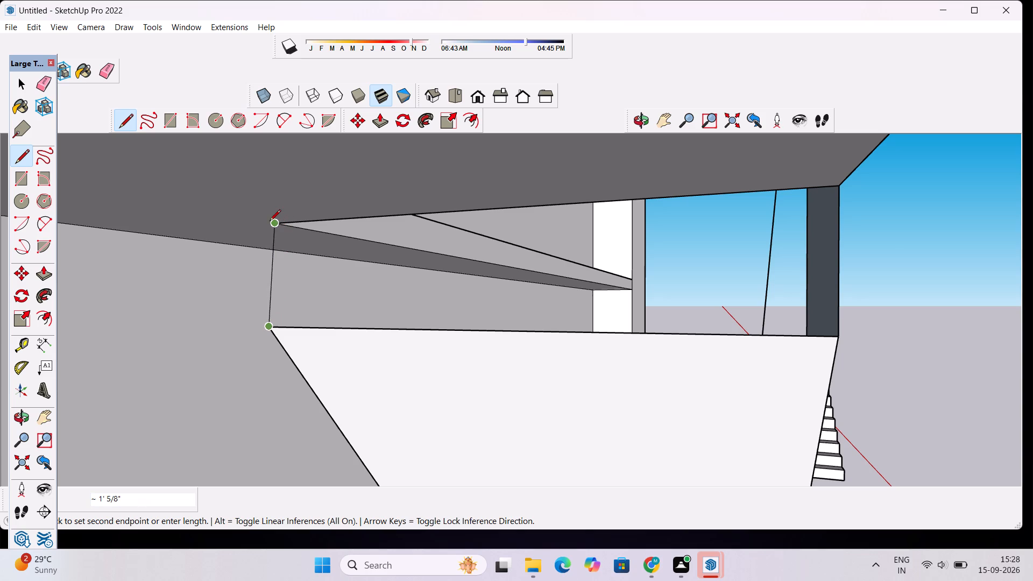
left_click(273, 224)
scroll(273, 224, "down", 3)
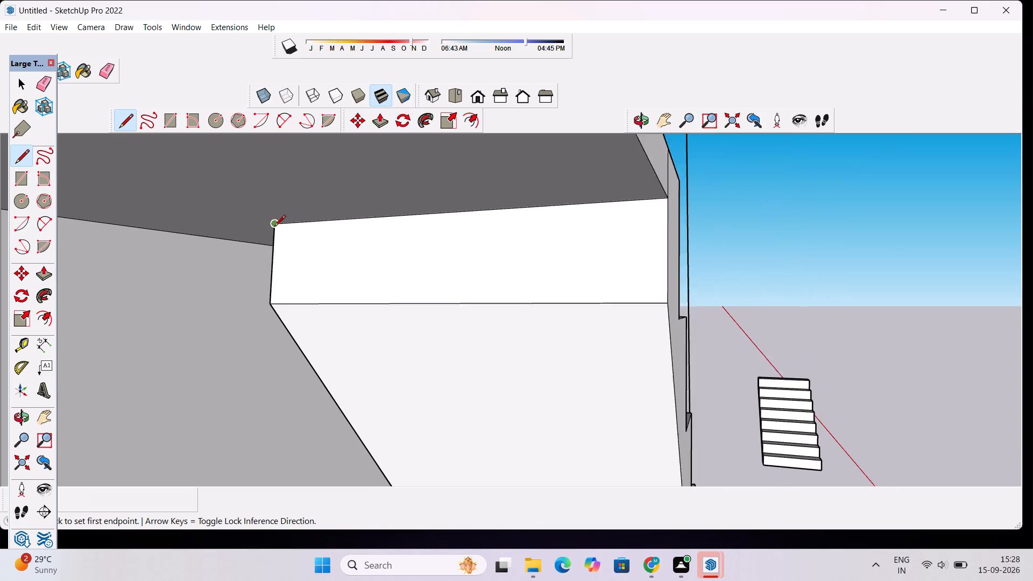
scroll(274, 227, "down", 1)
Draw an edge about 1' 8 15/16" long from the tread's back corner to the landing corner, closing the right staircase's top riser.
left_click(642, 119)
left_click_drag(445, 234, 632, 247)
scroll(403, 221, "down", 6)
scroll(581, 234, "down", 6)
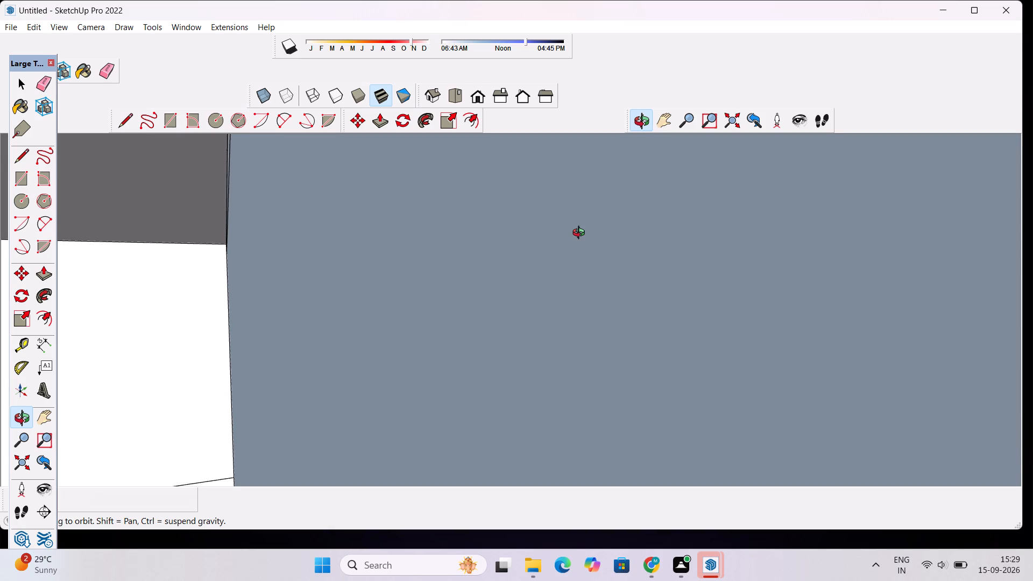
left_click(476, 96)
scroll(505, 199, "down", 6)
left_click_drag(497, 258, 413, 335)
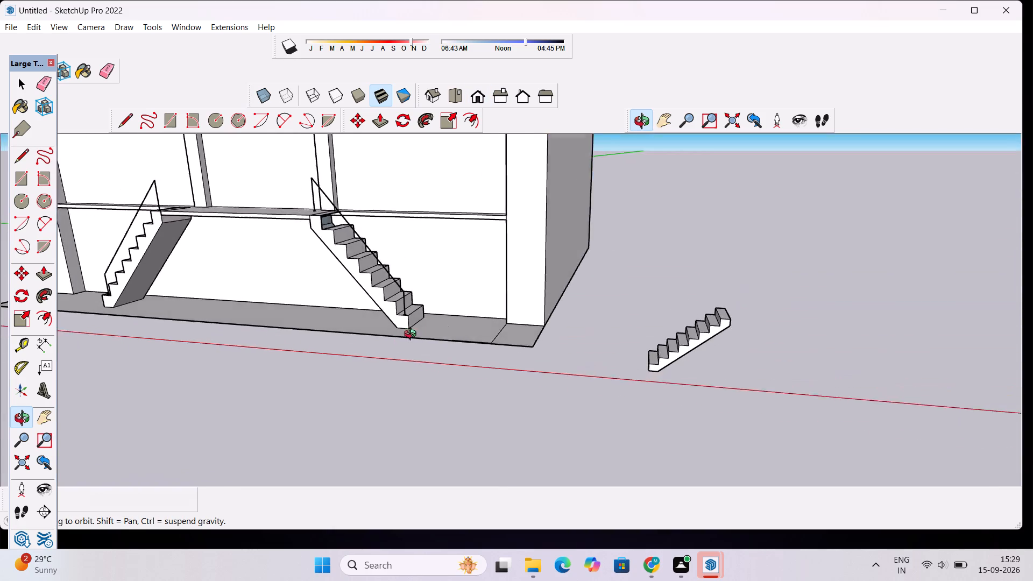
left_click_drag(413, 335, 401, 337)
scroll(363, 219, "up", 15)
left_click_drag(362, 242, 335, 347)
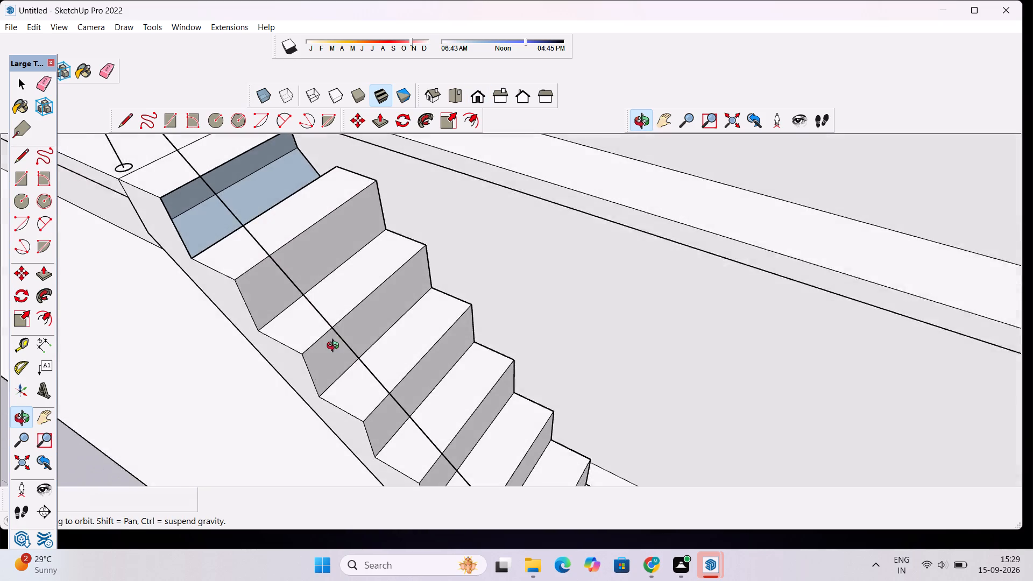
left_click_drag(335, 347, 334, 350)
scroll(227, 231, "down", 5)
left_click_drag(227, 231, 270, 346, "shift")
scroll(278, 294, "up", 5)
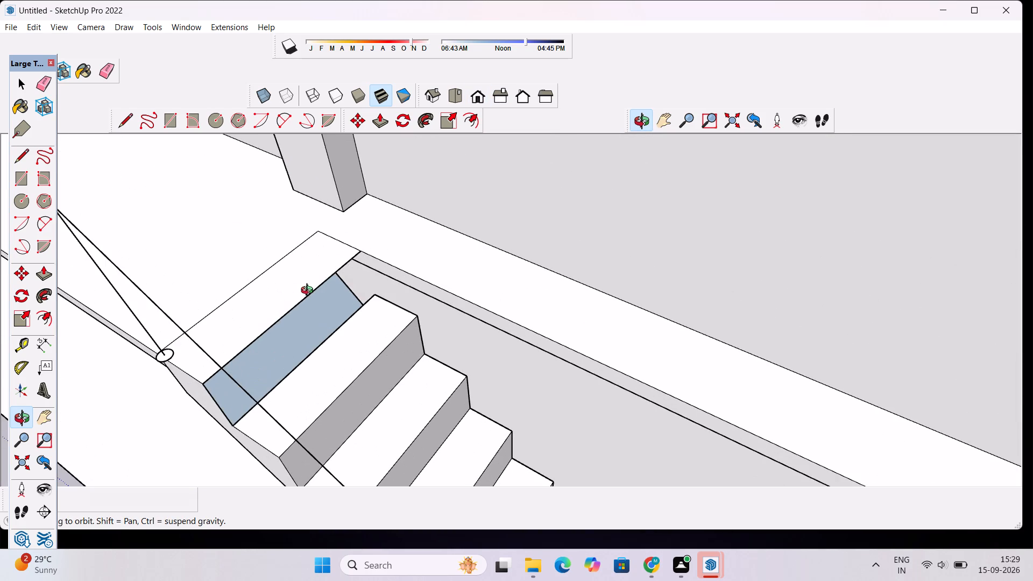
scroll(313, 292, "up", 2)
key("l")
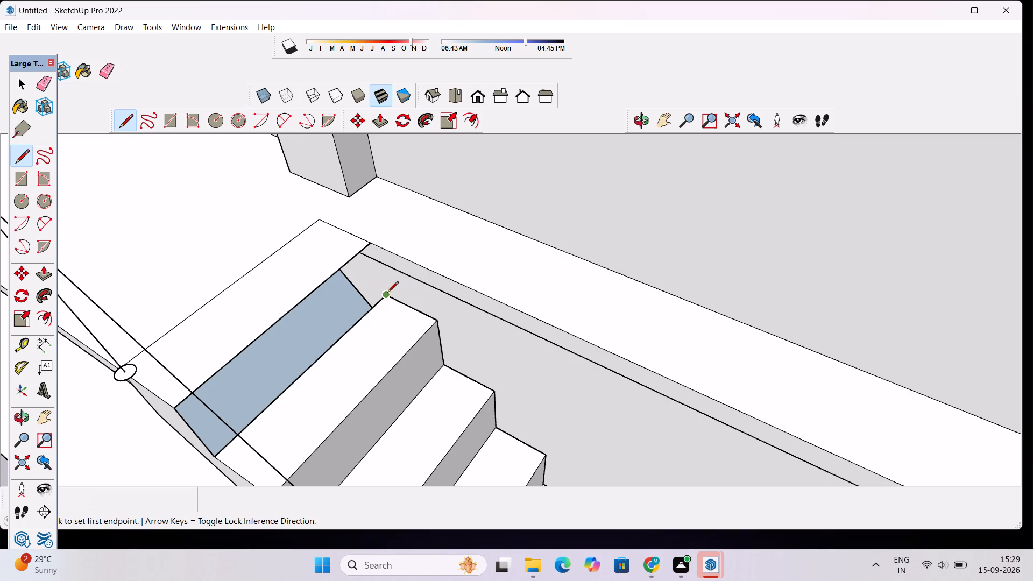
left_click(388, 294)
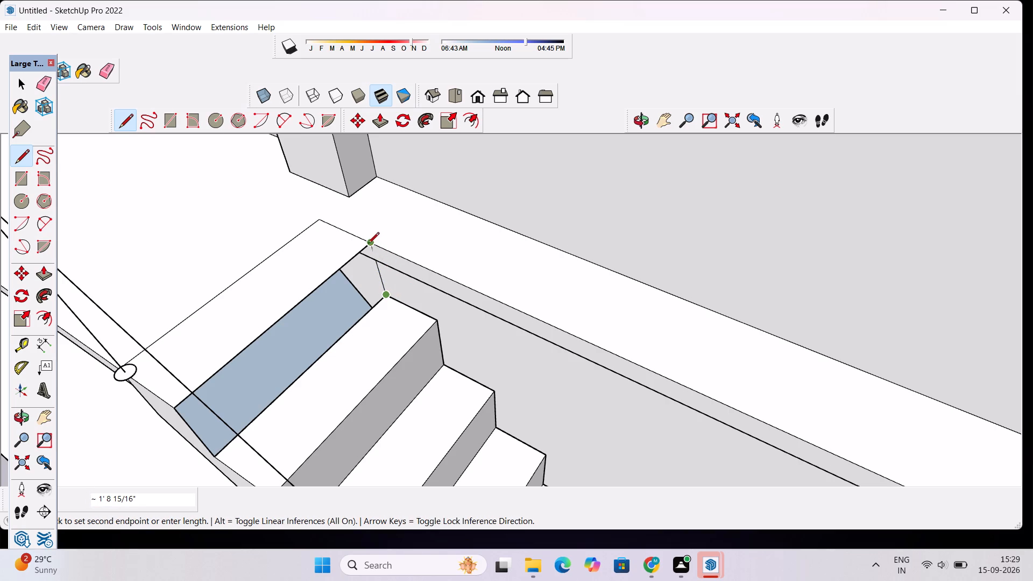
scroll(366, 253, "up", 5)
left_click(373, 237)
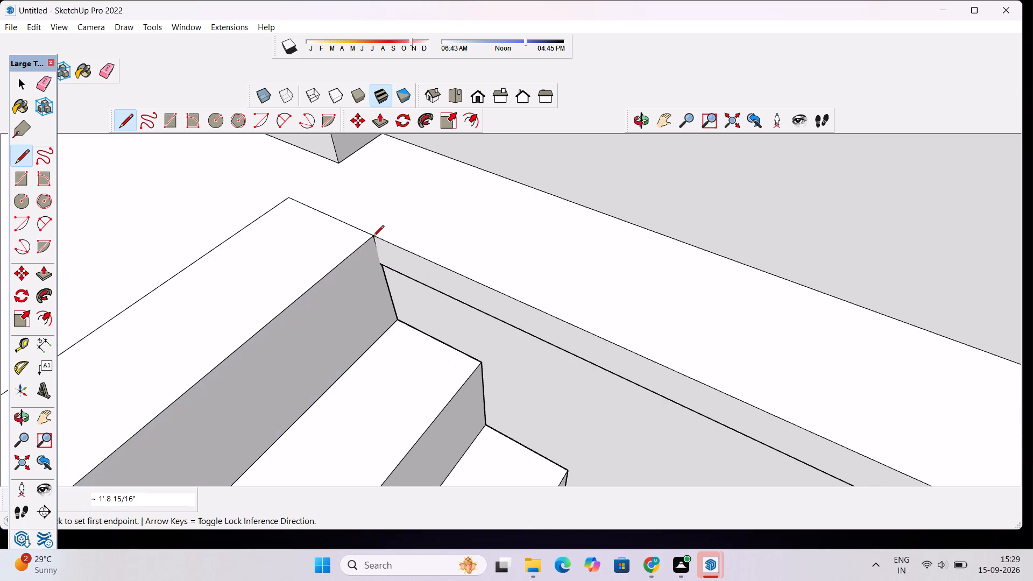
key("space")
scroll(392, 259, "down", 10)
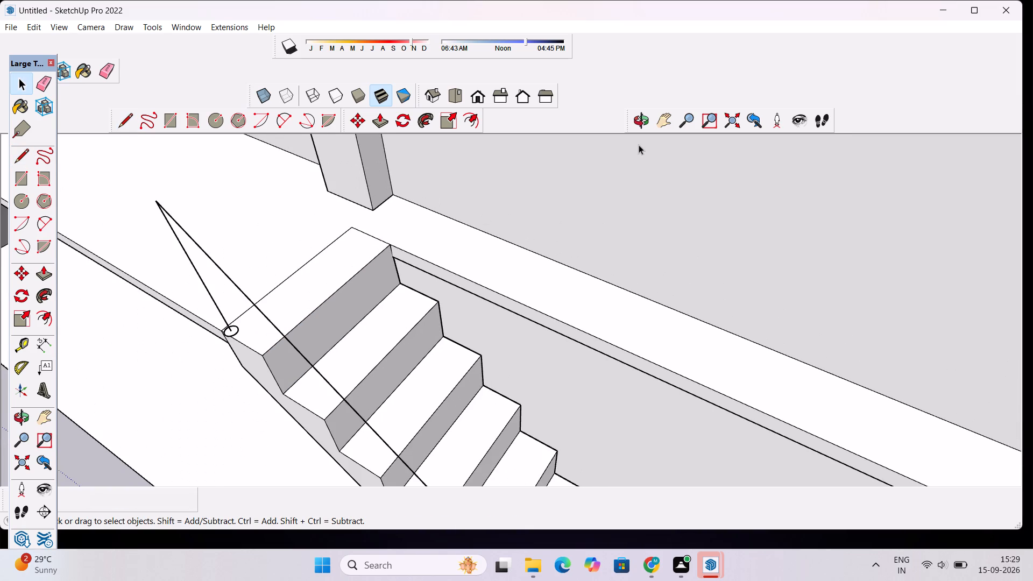
Examine the back and underside of the right staircase where it meets the upper slab.
left_click(638, 129)
left_click_drag(312, 282, 696, 113)
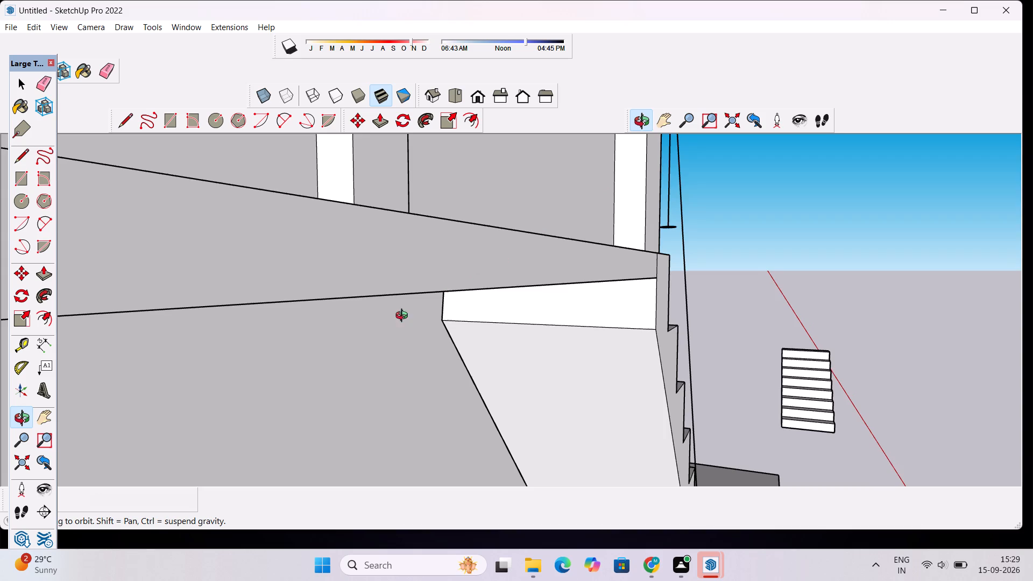
left_click_drag(404, 318, 504, 315)
scroll(509, 311, "down", 4)
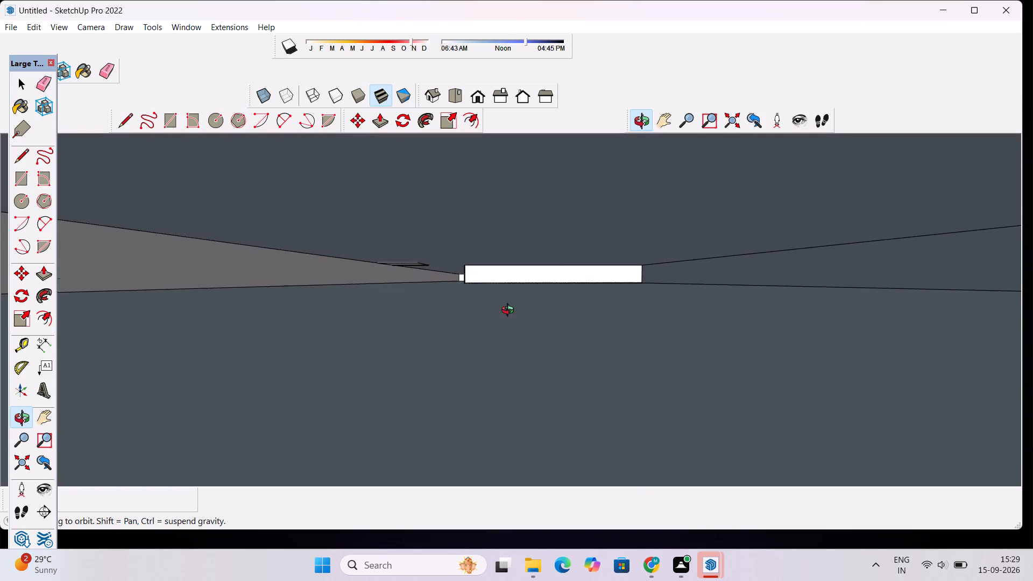
scroll(510, 311, "down", 1)
scroll(466, 306, "up", 20)
scroll(466, 306, "up", 15)
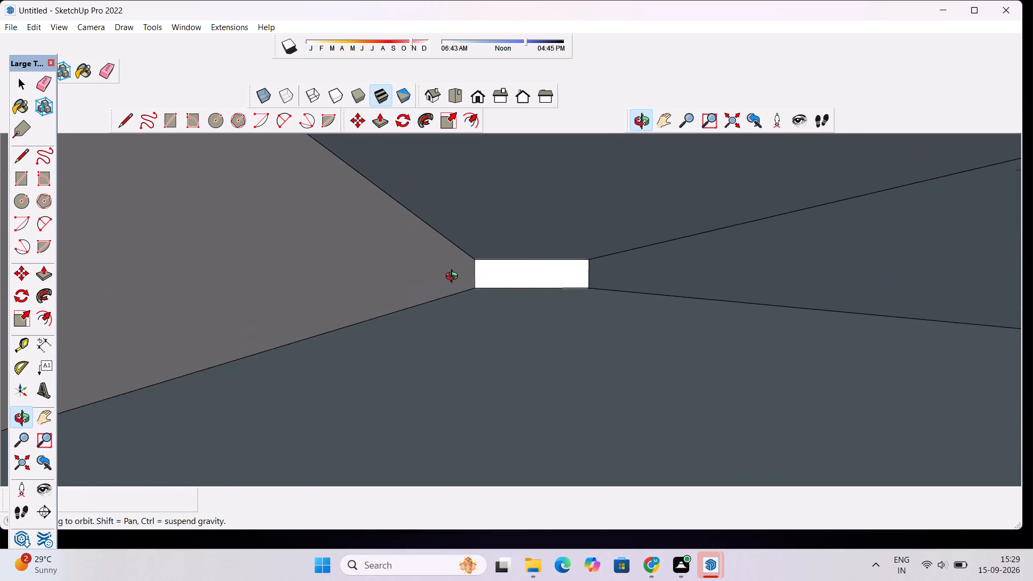
scroll(454, 278, "up", 13)
scroll(457, 279, "down", 20)
scroll(457, 279, "down", 7)
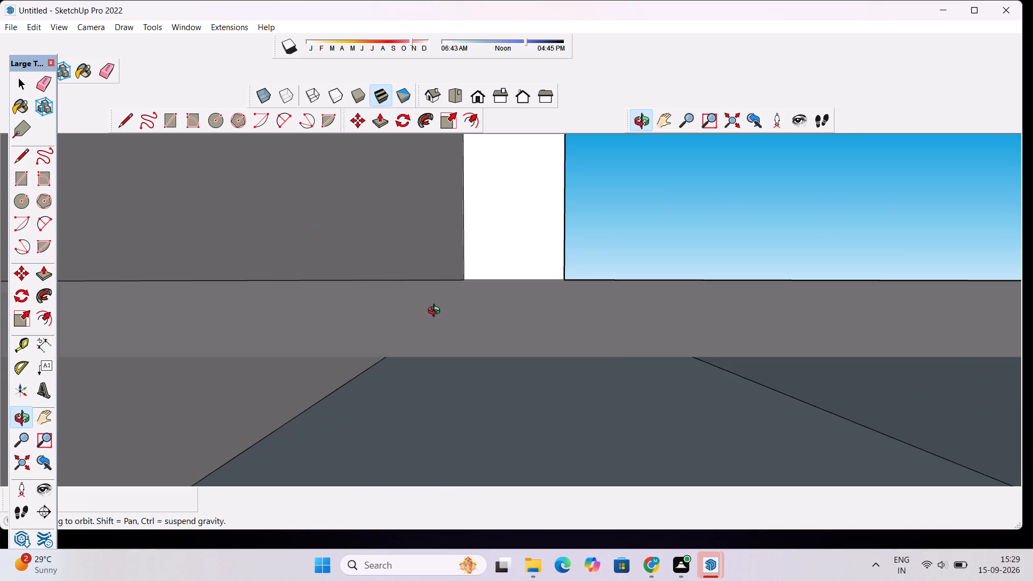
scroll(436, 312, "down", 11)
scroll(436, 312, "down", 16)
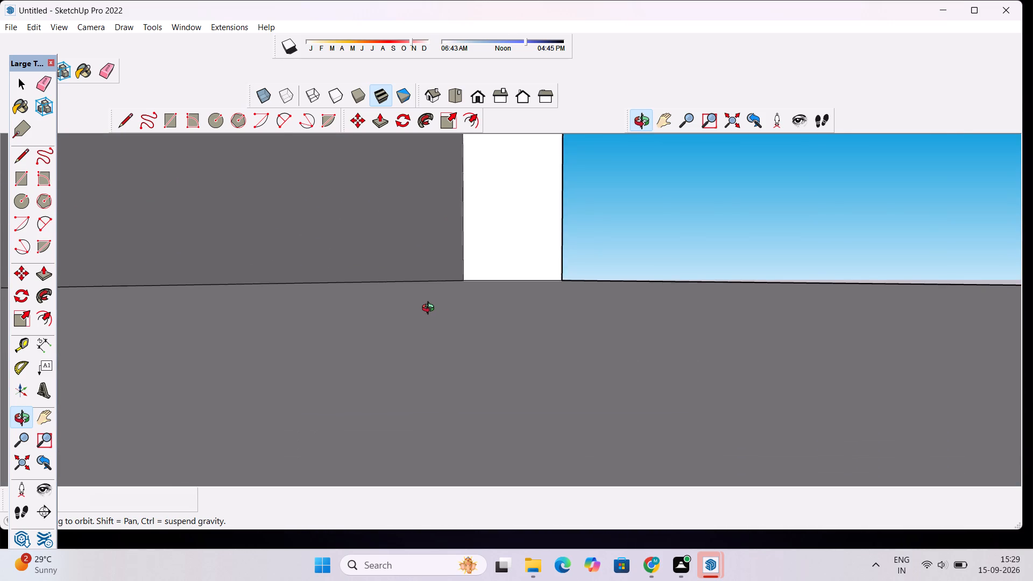
scroll(430, 309, "down", 7)
left_click_drag(431, 346, 455, 341)
scroll(445, 296, "down", 7)
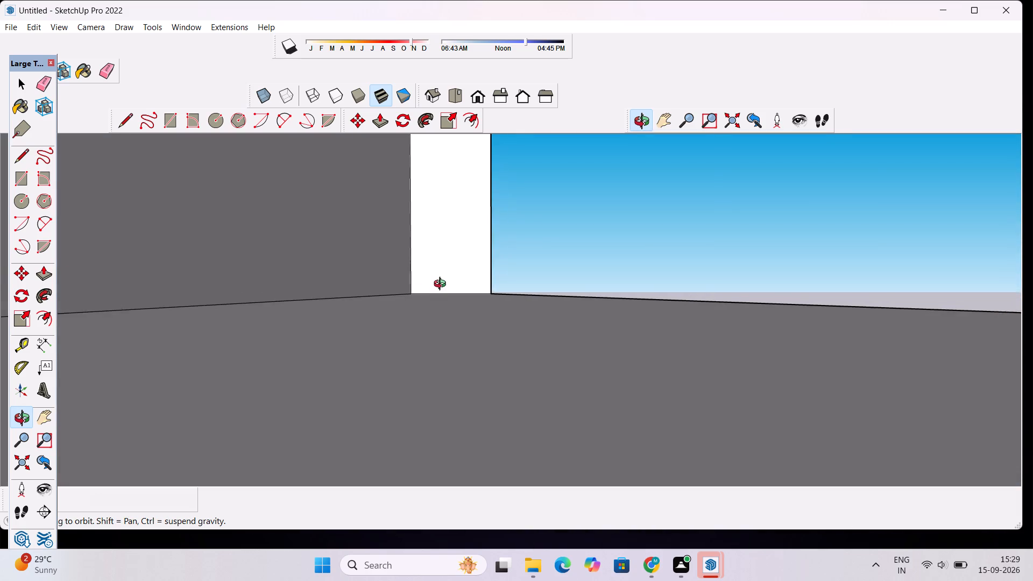
scroll(442, 285, "down", 9)
left_click(476, 95)
scroll(438, 240, "down", 6)
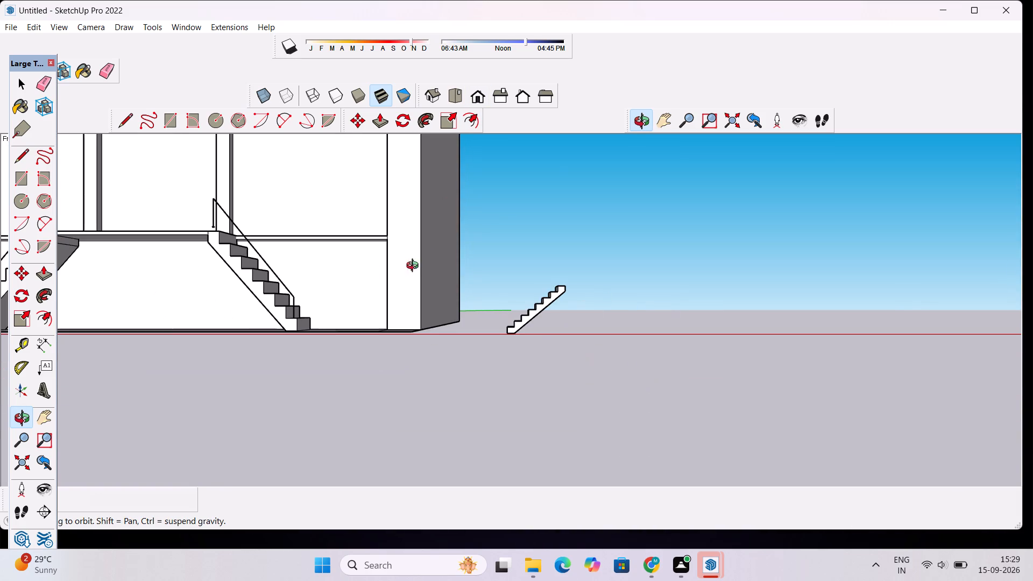
left_click_drag(296, 274, 568, 288)
scroll(358, 309, "up", 11)
left_click_drag(393, 334, 484, 375)
scroll(497, 349, "down", 3)
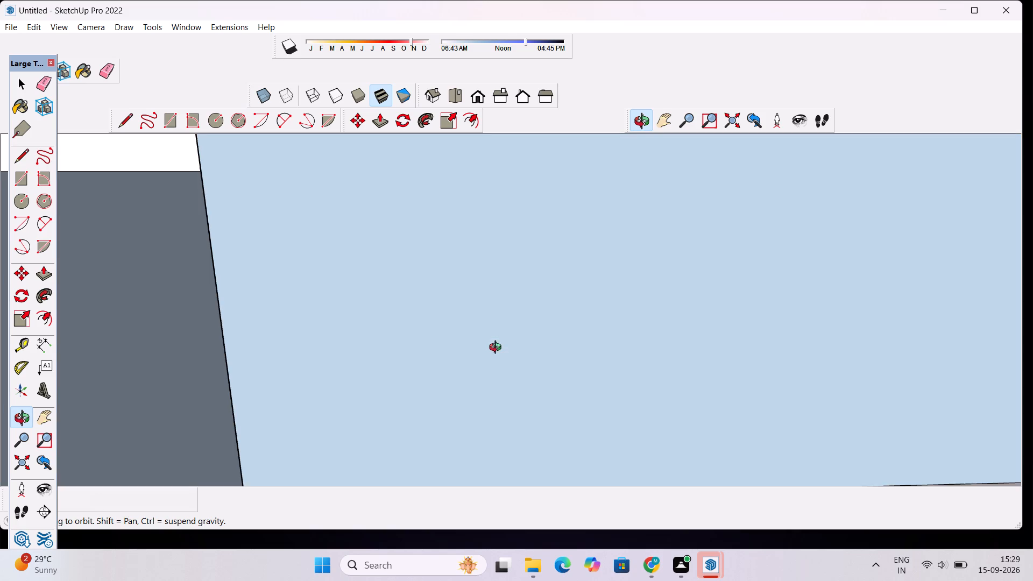
scroll(498, 349, "up", 2)
left_click(480, 90)
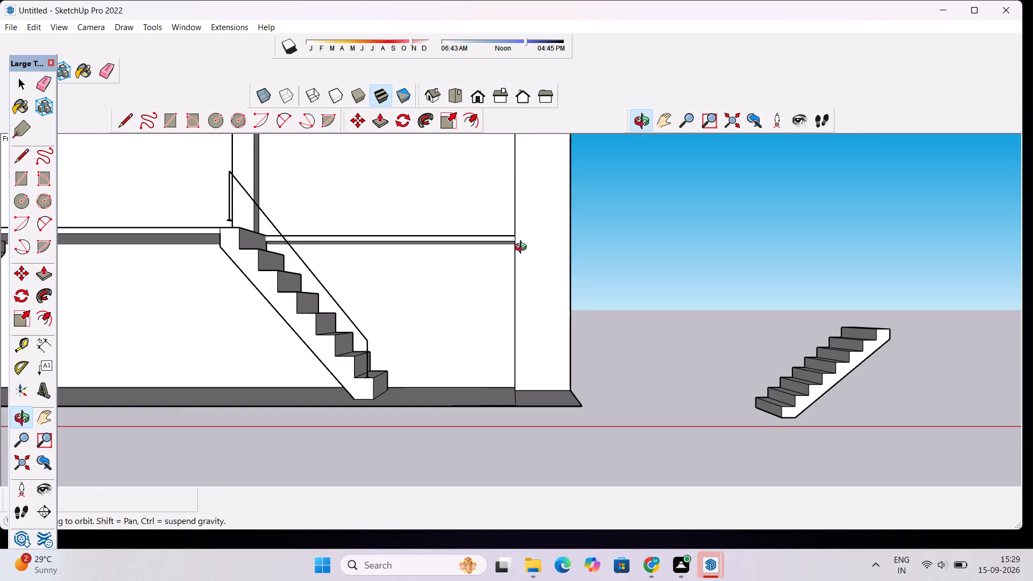
scroll(520, 257, "down", 11)
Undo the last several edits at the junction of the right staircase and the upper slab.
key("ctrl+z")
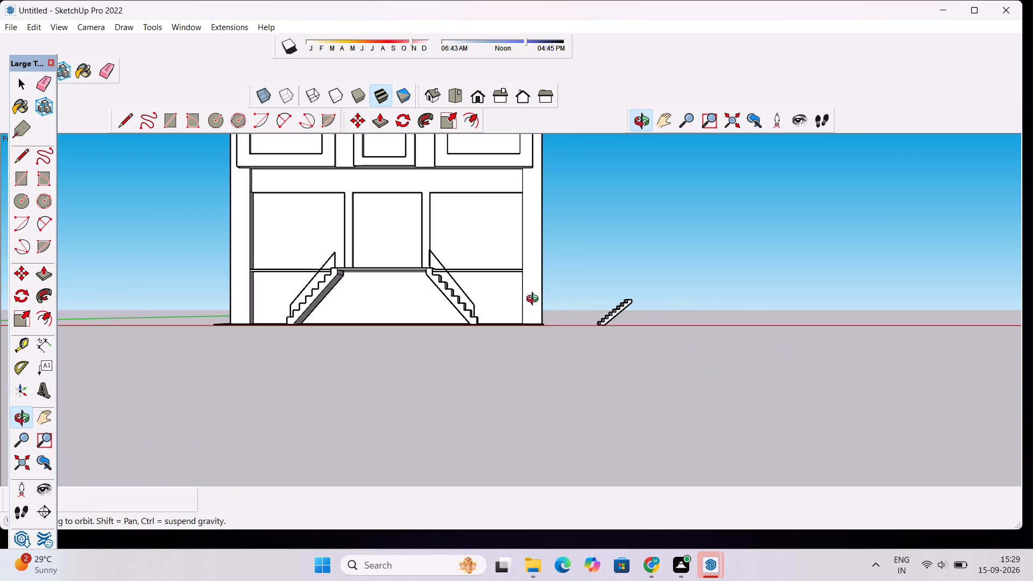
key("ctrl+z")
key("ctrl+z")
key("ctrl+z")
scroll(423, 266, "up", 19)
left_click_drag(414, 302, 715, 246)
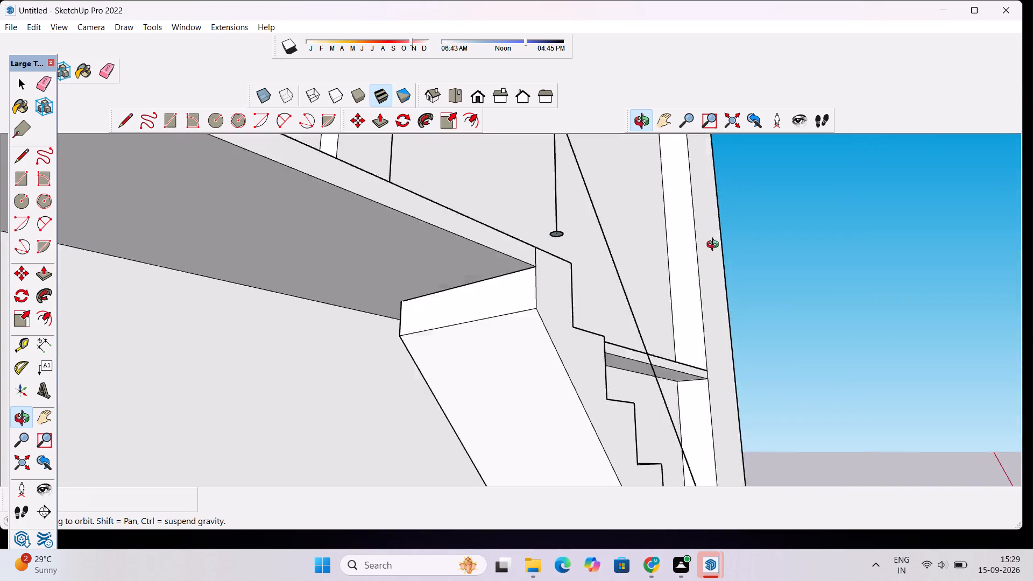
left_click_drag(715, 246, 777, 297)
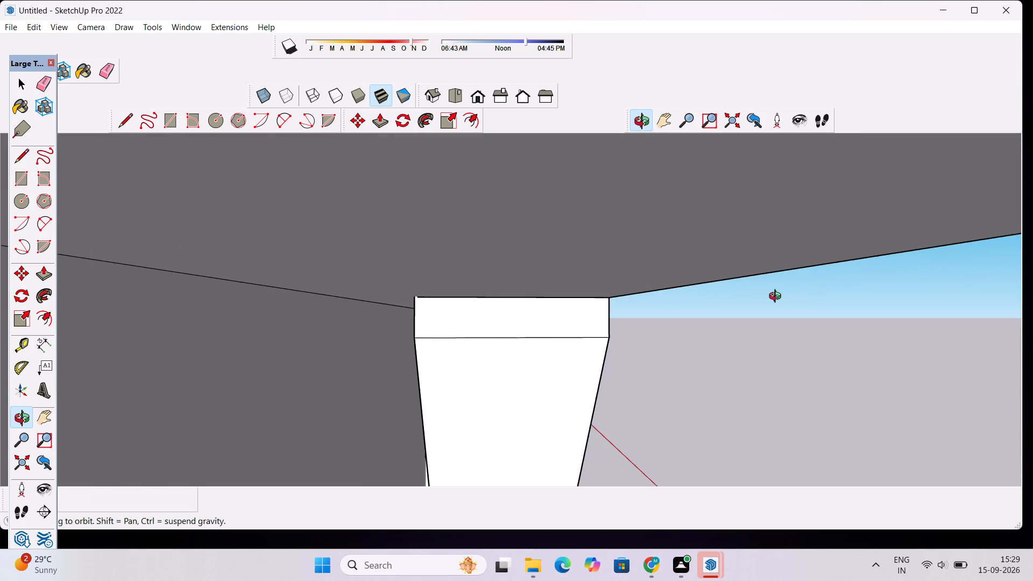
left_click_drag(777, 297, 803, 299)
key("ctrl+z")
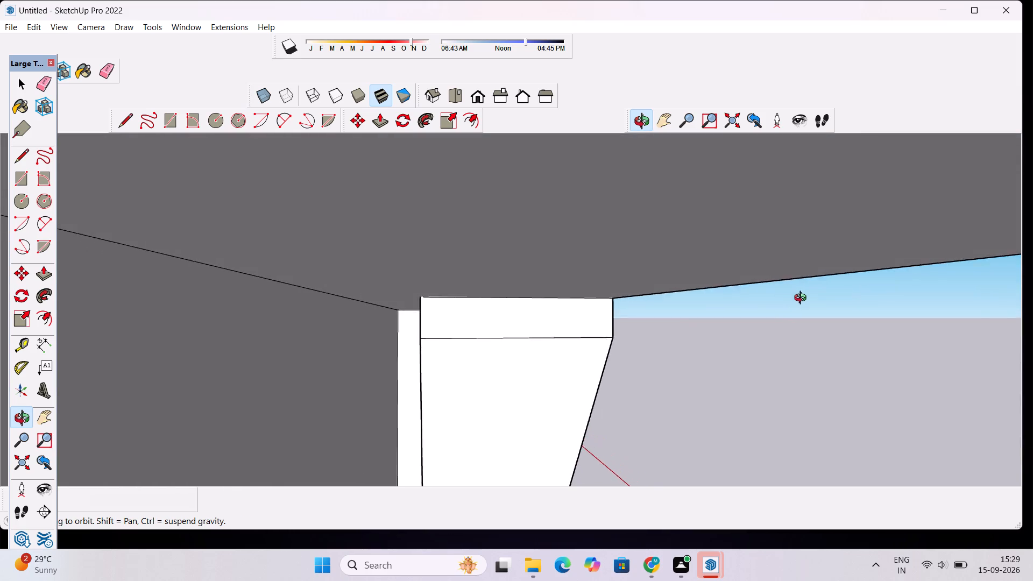
Draw edges about 1' 6 11/16" and 15/16" long along the right staircase's top where its rear inner corner meets the slab underside.
left_click_drag(803, 299, 843, 305)
left_click(843, 305)
left_click_drag(794, 301, 708, 297)
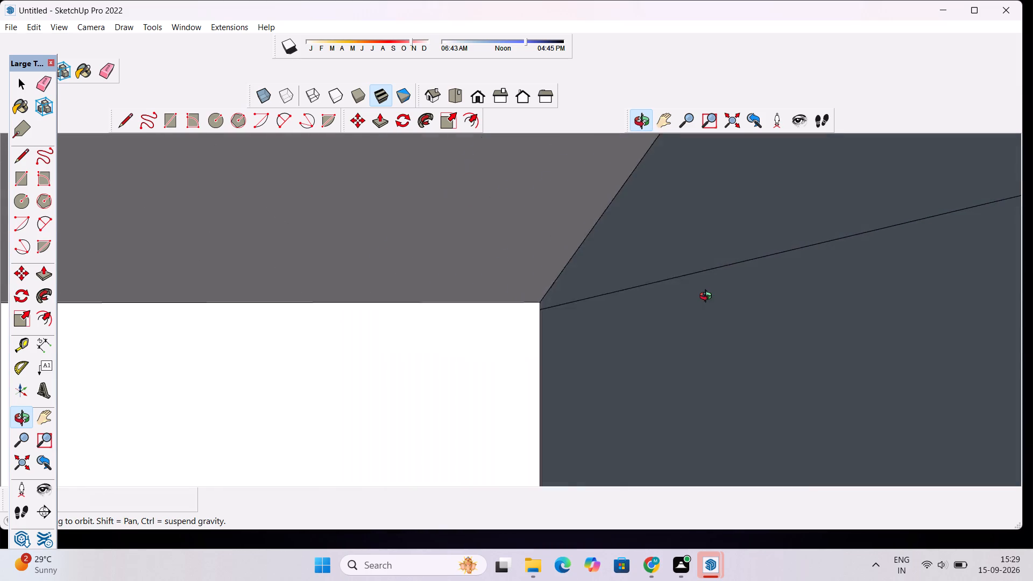
left_click_drag(708, 297, 690, 297)
scroll(541, 275, "down", 12)
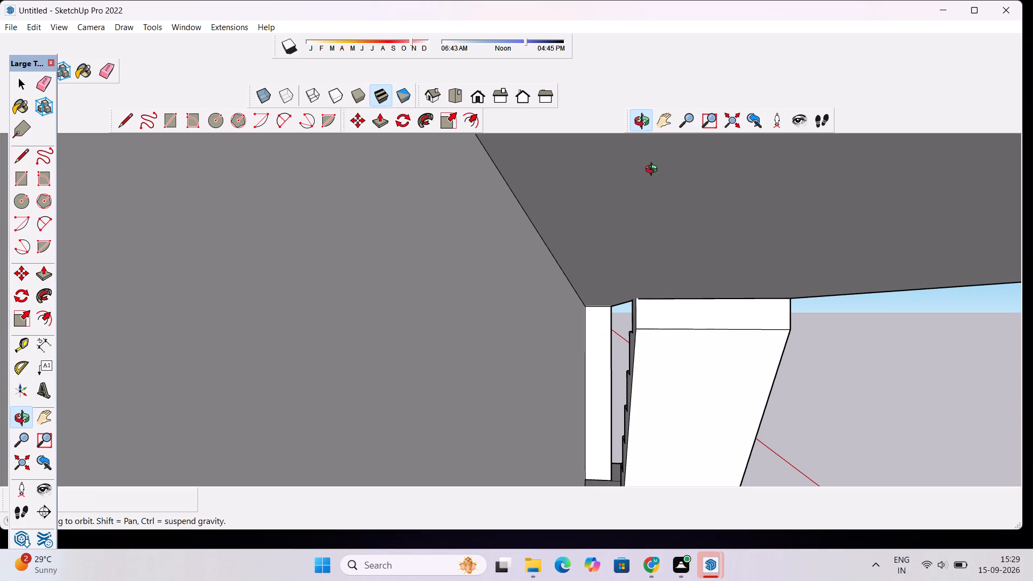
scroll(631, 281, "up", 20)
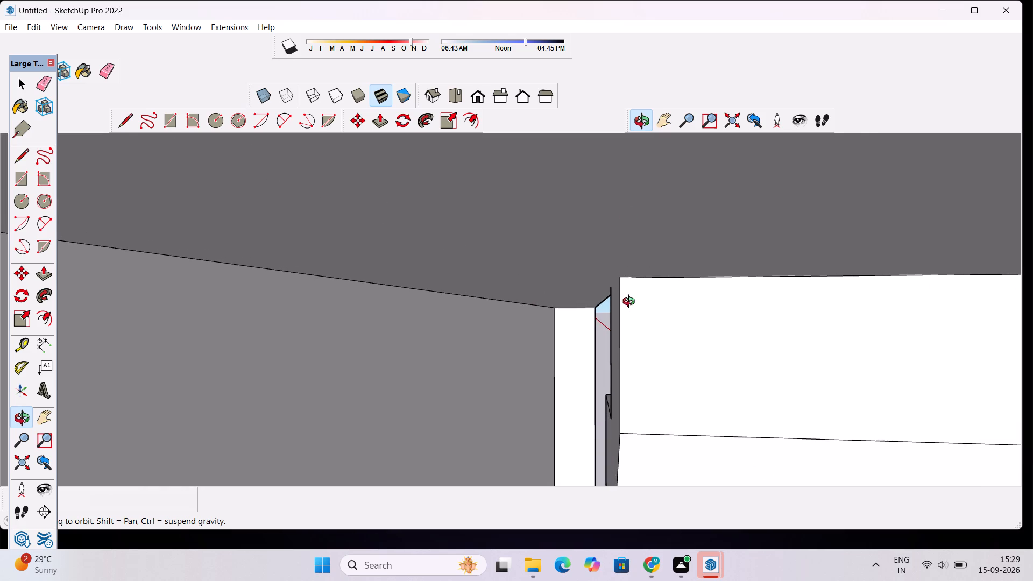
key("l")
scroll(598, 289, "up", 4)
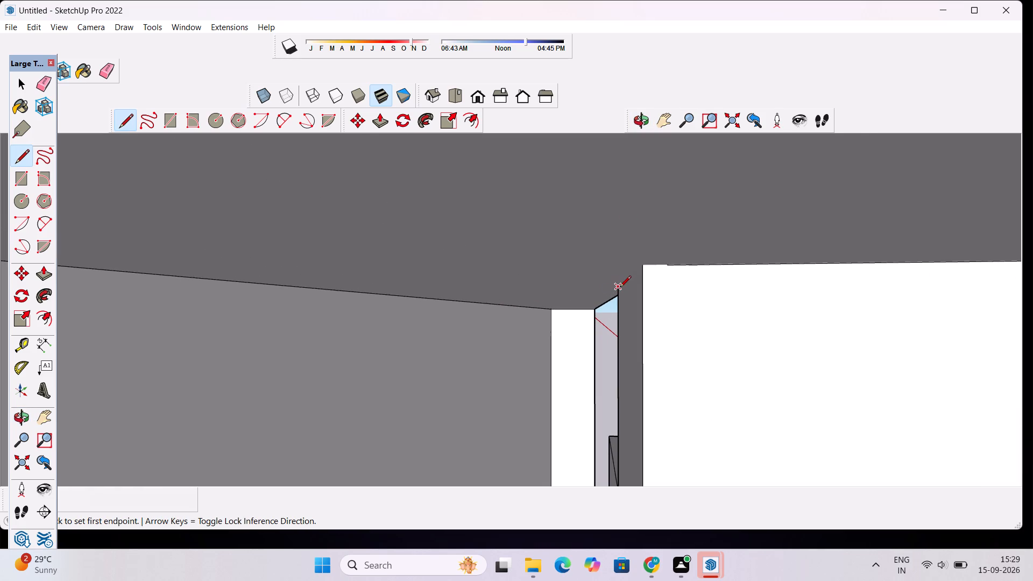
left_click(620, 288)
left_click(642, 267)
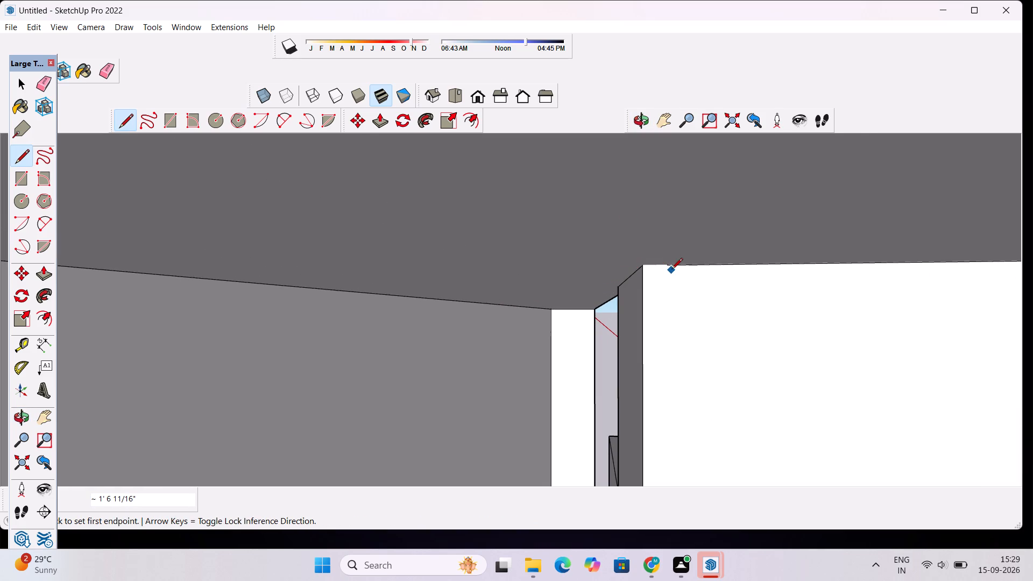
left_click(673, 268)
left_click(647, 263)
key("space")
scroll(642, 256, "down", 5)
left_click(638, 116)
left_click_drag(681, 240, 606, 282)
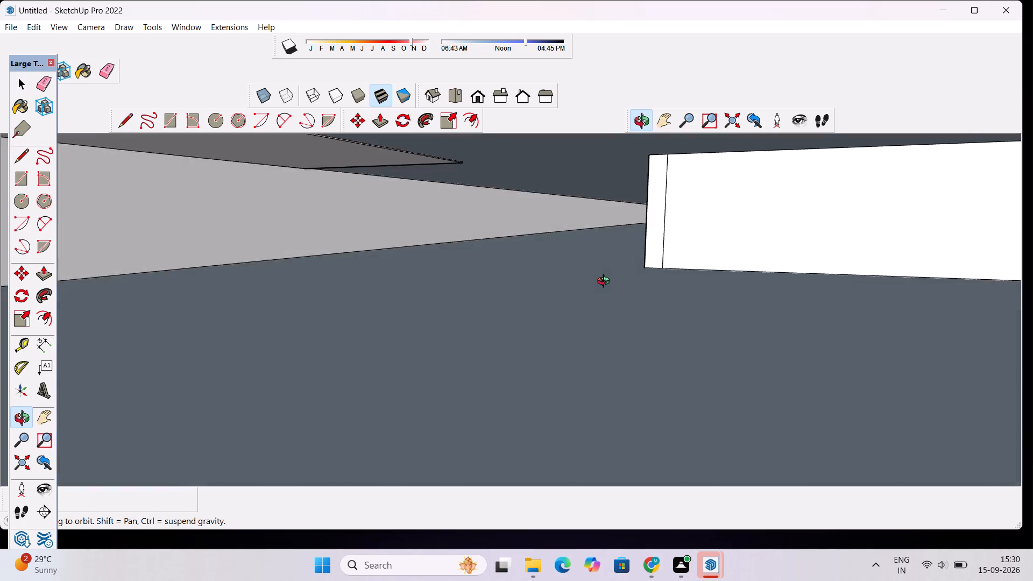
Examine the building from the front, focusing on the upper slab and the tops of both staircases.
left_click_drag(606, 282, 528, 283)
scroll(506, 270, "down", 10)
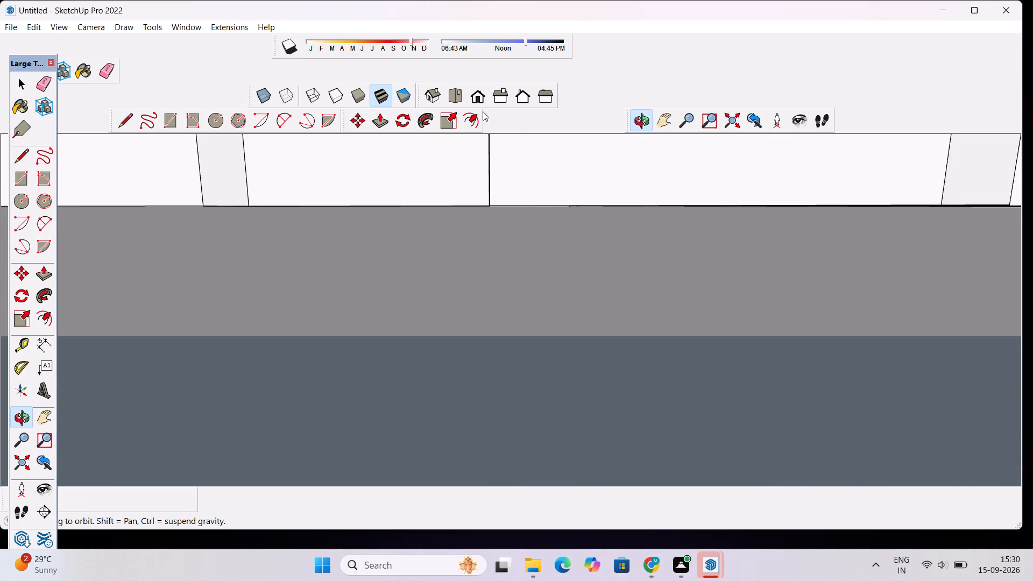
left_click_drag(483, 111, 568, 119)
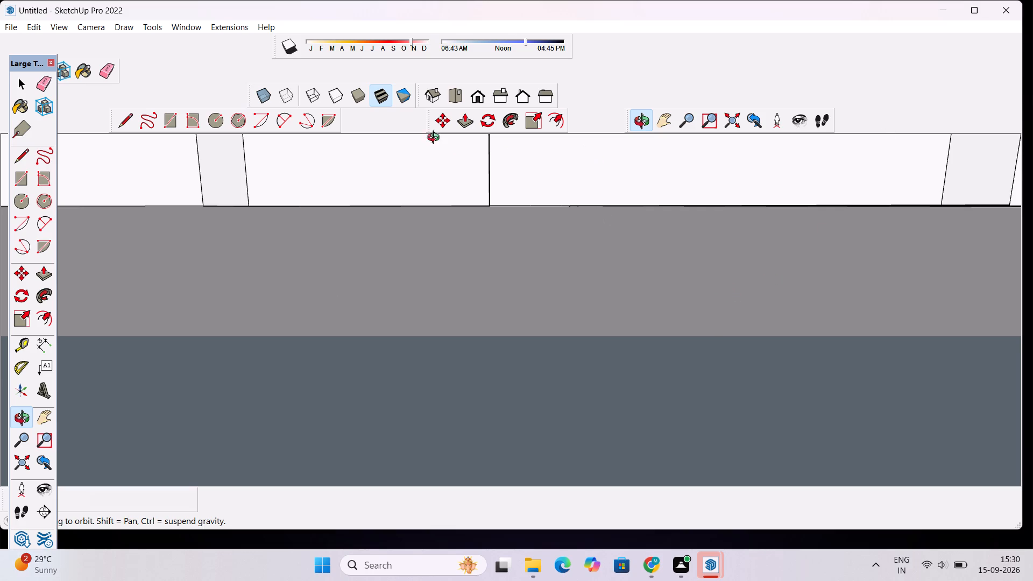
left_click(455, 91)
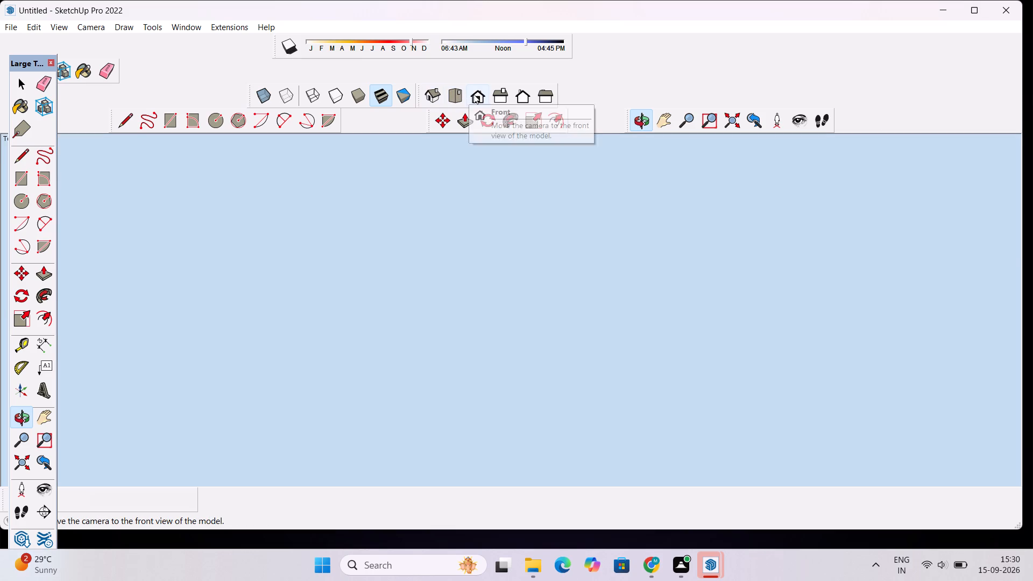
left_click(473, 94)
scroll(485, 137, "down", 20)
scroll(485, 137, "down", 1)
left_click_drag(566, 232, 554, 277)
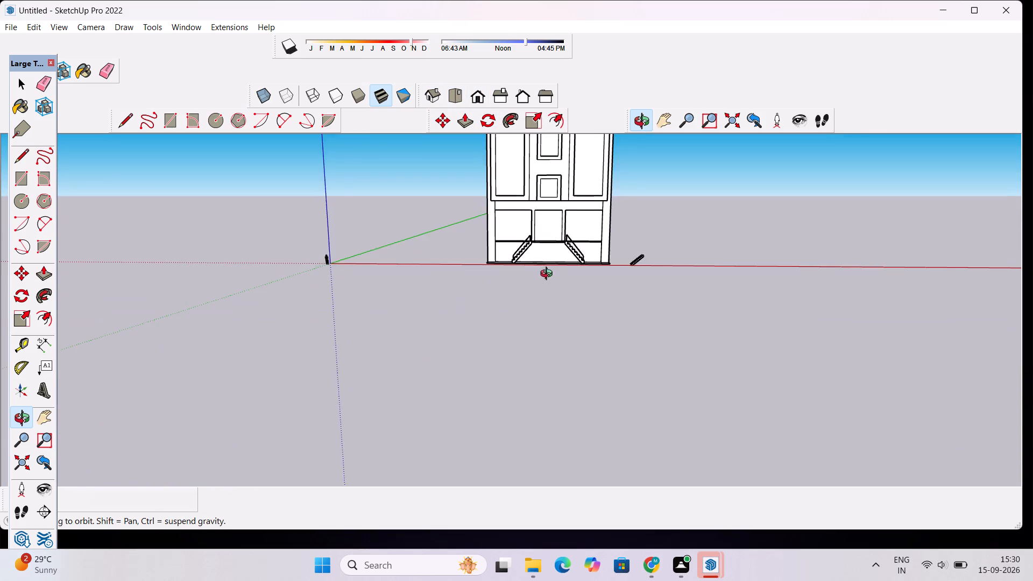
scroll(546, 267, "down", 4)
left_click_drag(552, 189, 527, 264)
scroll(524, 268, "up", 11, "shift")
left_click_drag(498, 276, 606, 308, "shift")
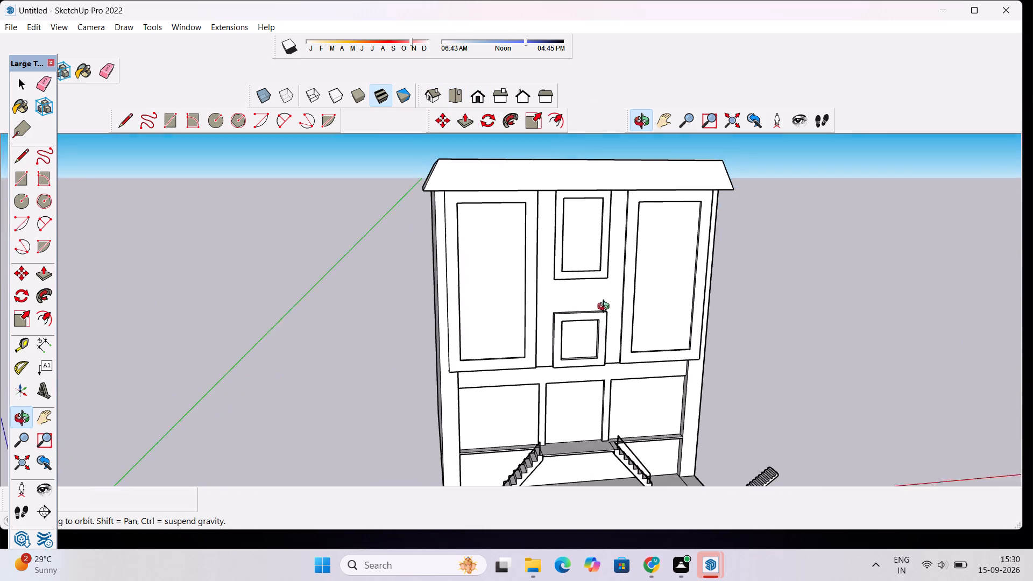
left_click_drag(606, 308, 618, 308, "shift")
left_click_drag(662, 289, 572, 298)
scroll(578, 280, "down", 6)
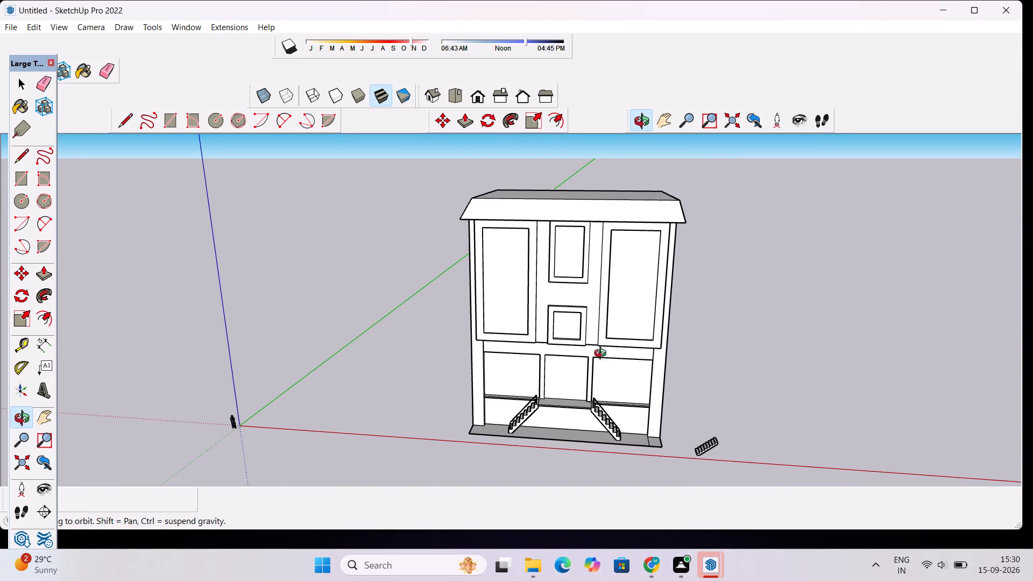
scroll(568, 429, "up", 12)
left_click_drag(602, 321, 560, 460)
scroll(695, 349, "up", 6)
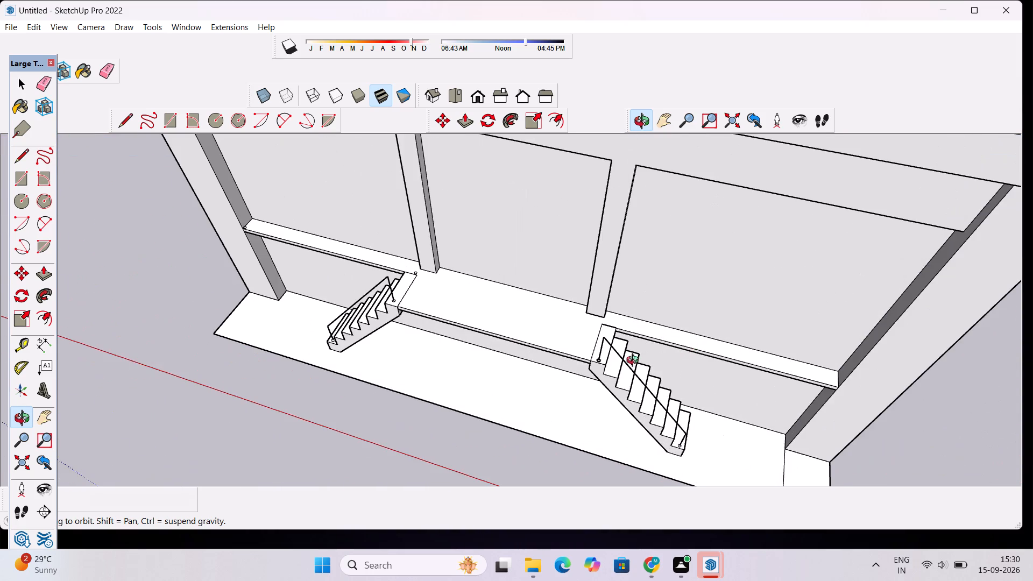
left_click_drag(614, 400, 745, 433)
scroll(649, 276, "up", 5)
scroll(556, 294, "up", 6)
Draw a circle with a 2" radius on the upper slab just behind the right staircase's top.
key("space")
key("c")
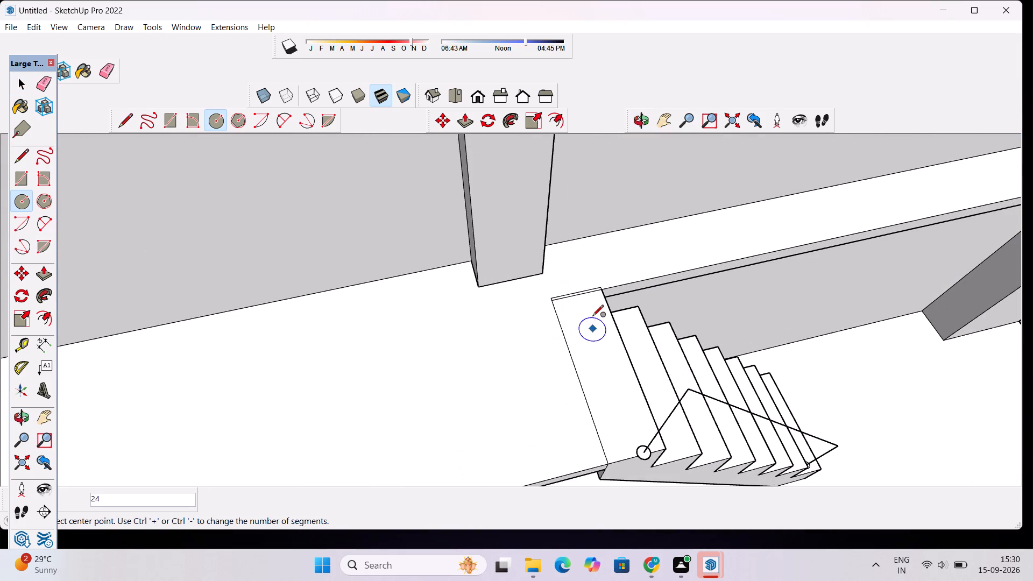
scroll(584, 284, "up", 5)
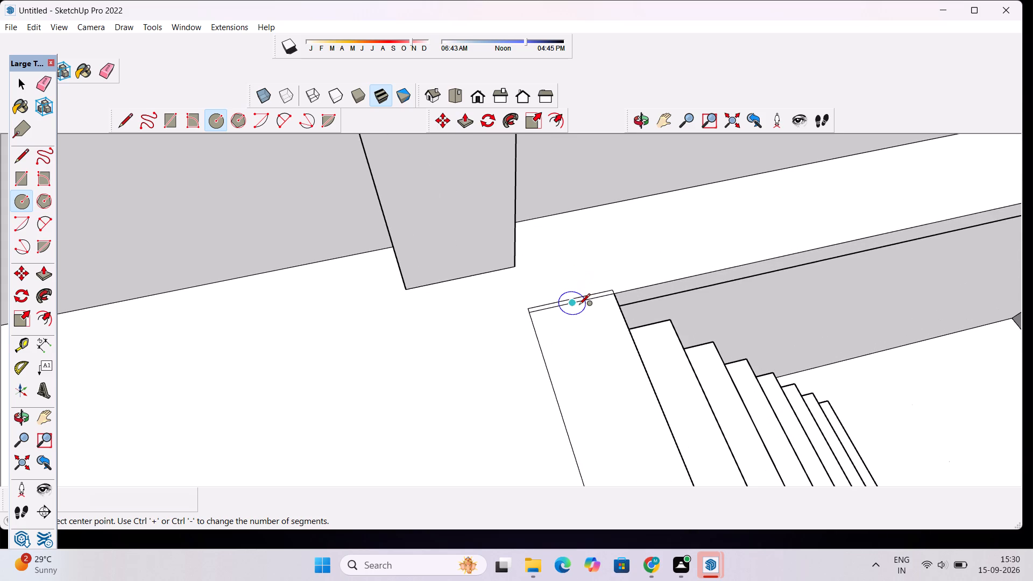
scroll(579, 307, "down", 12)
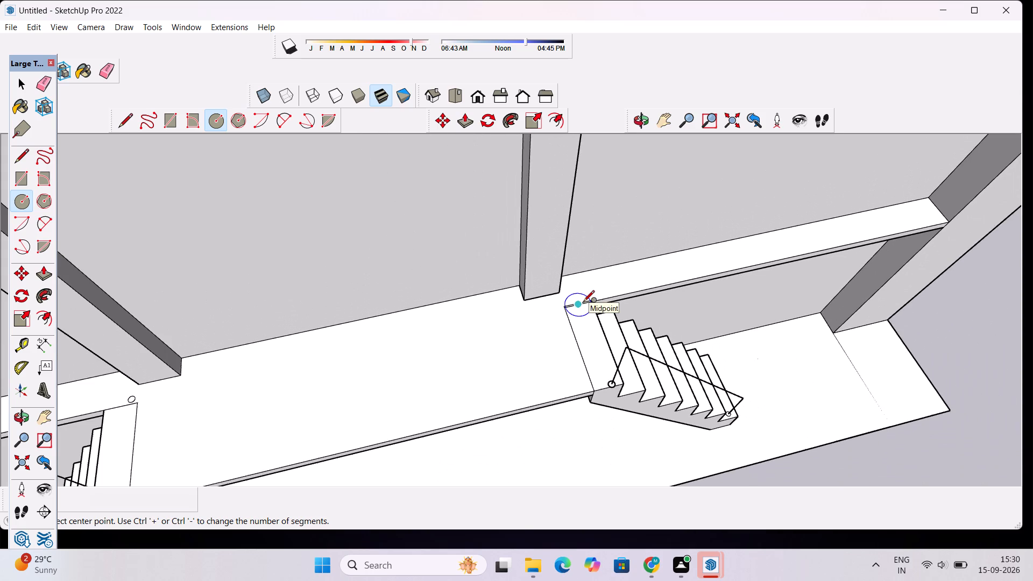
scroll(589, 295, "up", 9)
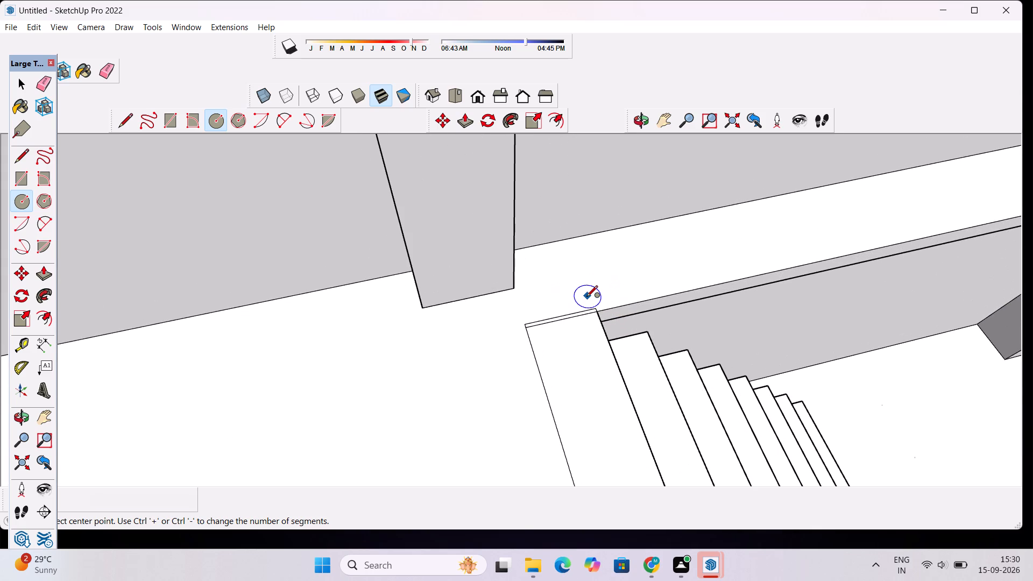
left_click(590, 296)
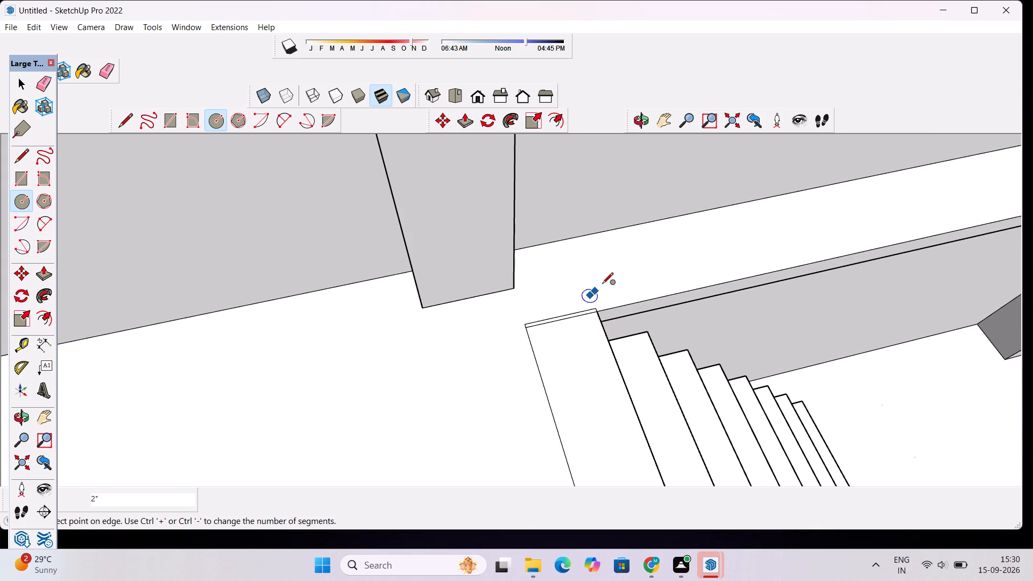
type("2\"")
key("Return")
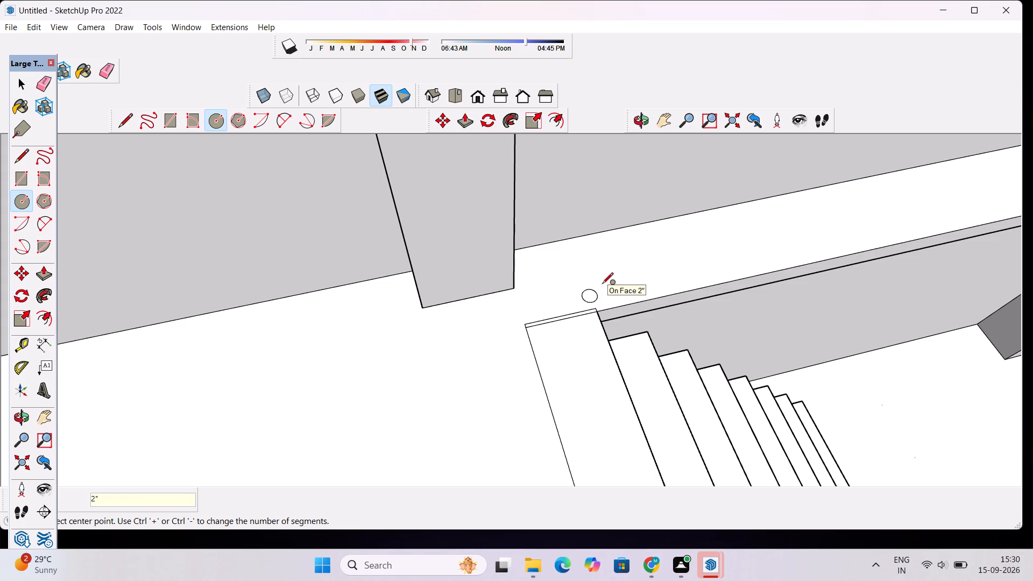
Copy the 2" circle about 21' 11 11/16" along the upper slab to its far end beside the right outer column.
key("space")
double_click(591, 296)
key("m")
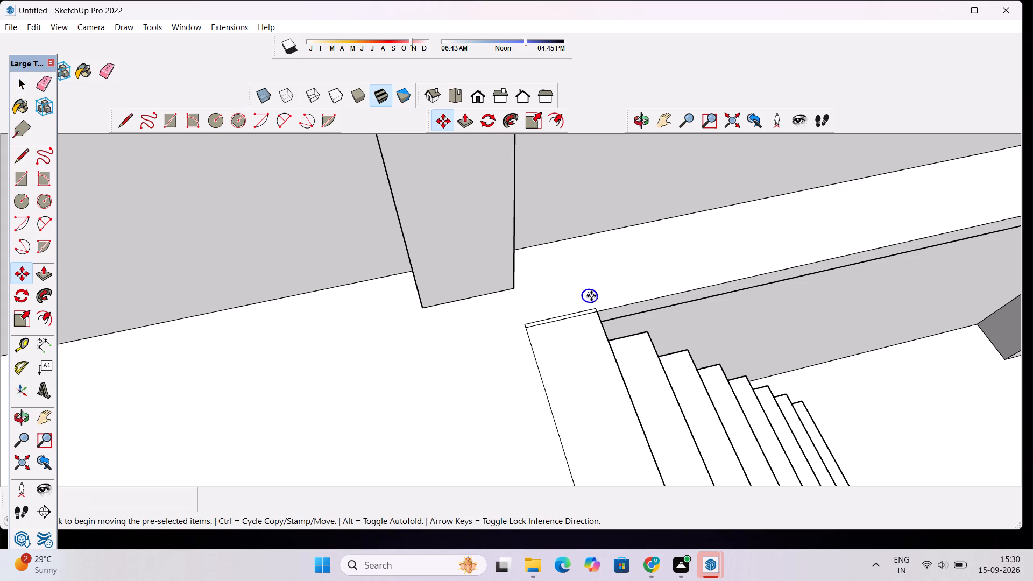
left_click(598, 293)
scroll(656, 282, "down", 3)
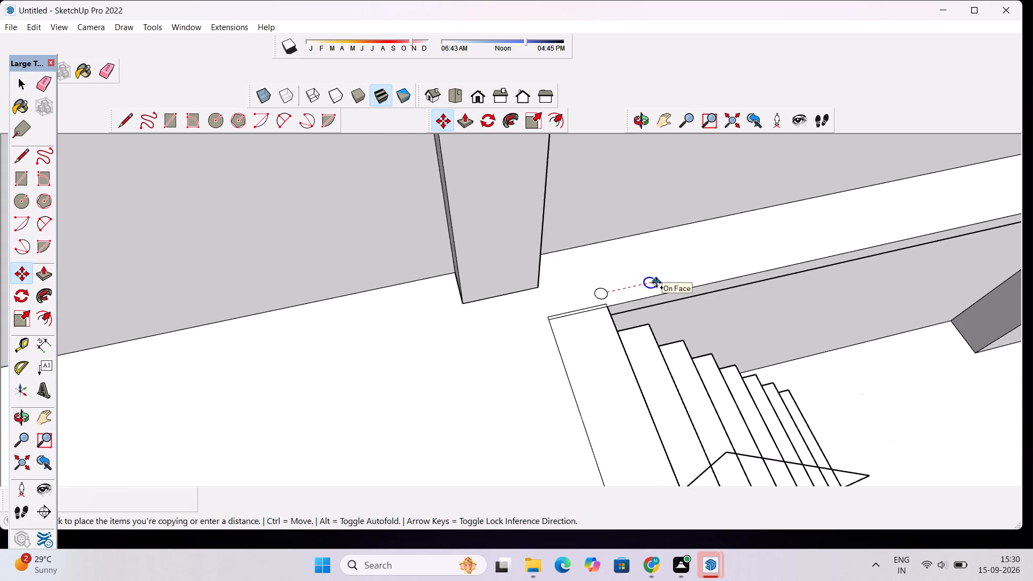
scroll(656, 282, "down", 7)
scroll(969, 209, "up", 6)
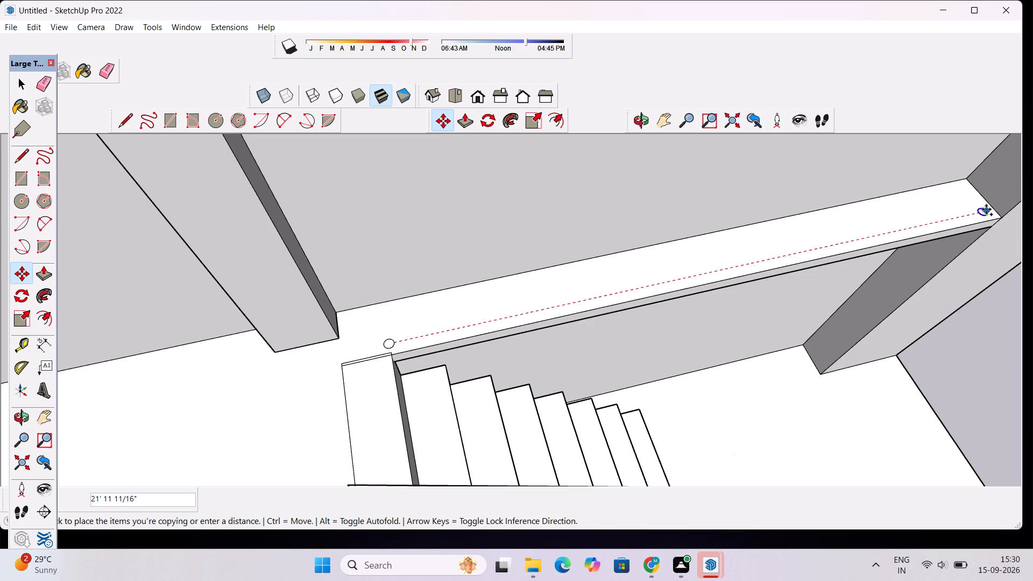
left_click(986, 210)
key("space")
Draw a 5' vertical line up from the centre of the circle beside the right outer column.
scroll(443, 357, "down", 9)
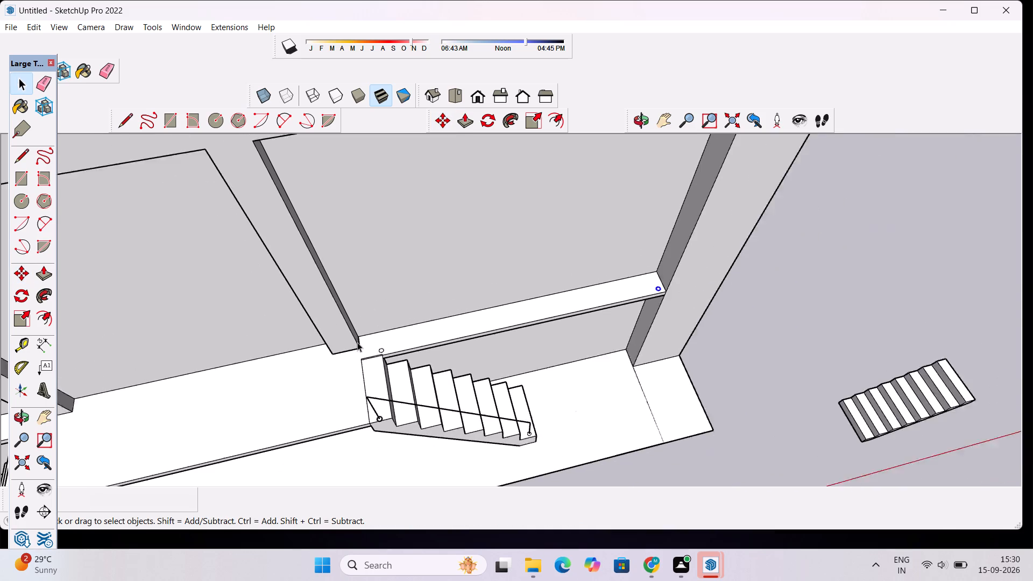
scroll(357, 342, "down", 1)
key("l")
scroll(642, 308, "up", 11)
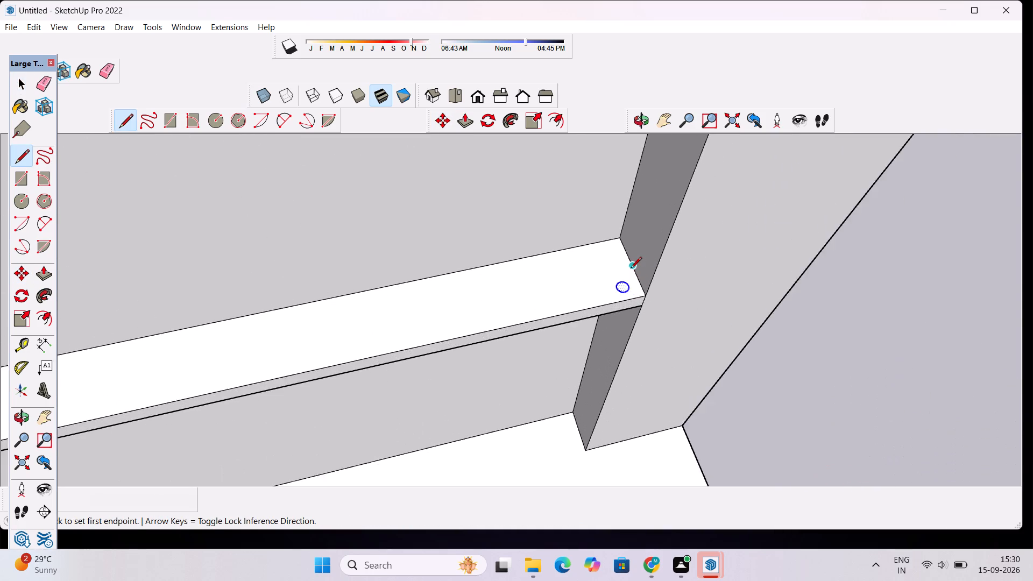
scroll(631, 269, "up", 6)
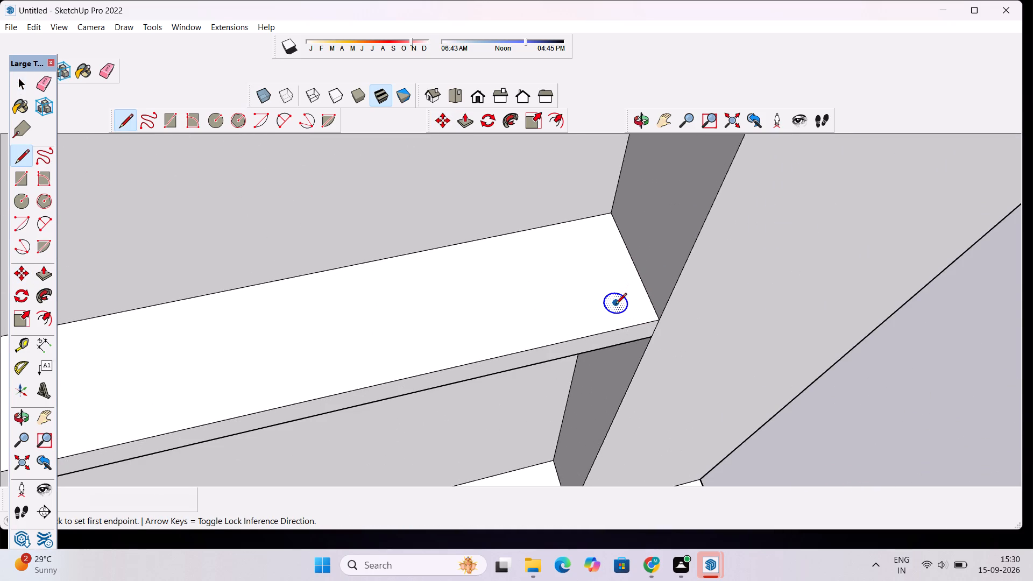
left_click(615, 303)
scroll(622, 278, "down", 13)
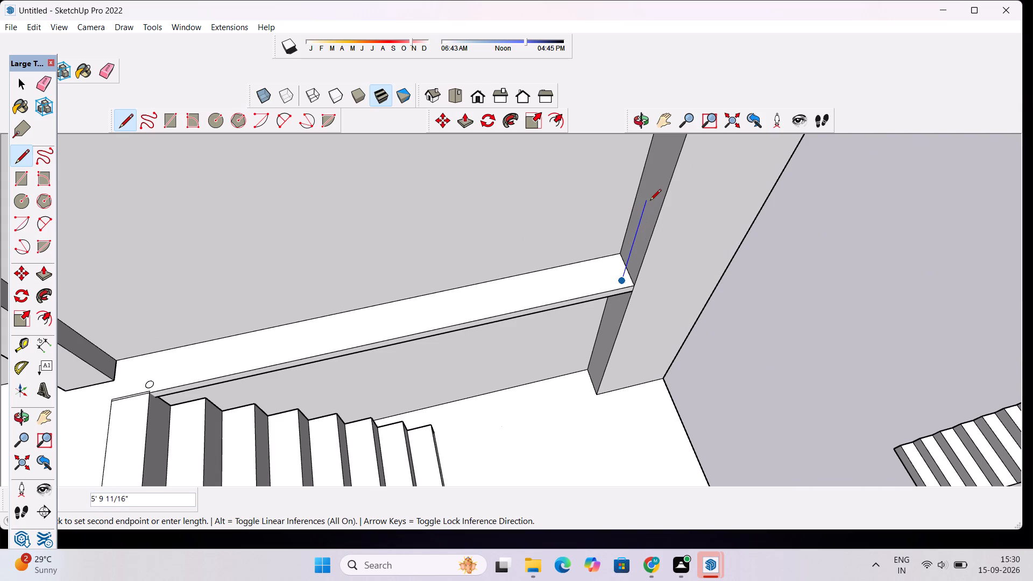
type("5'")
key("Return")
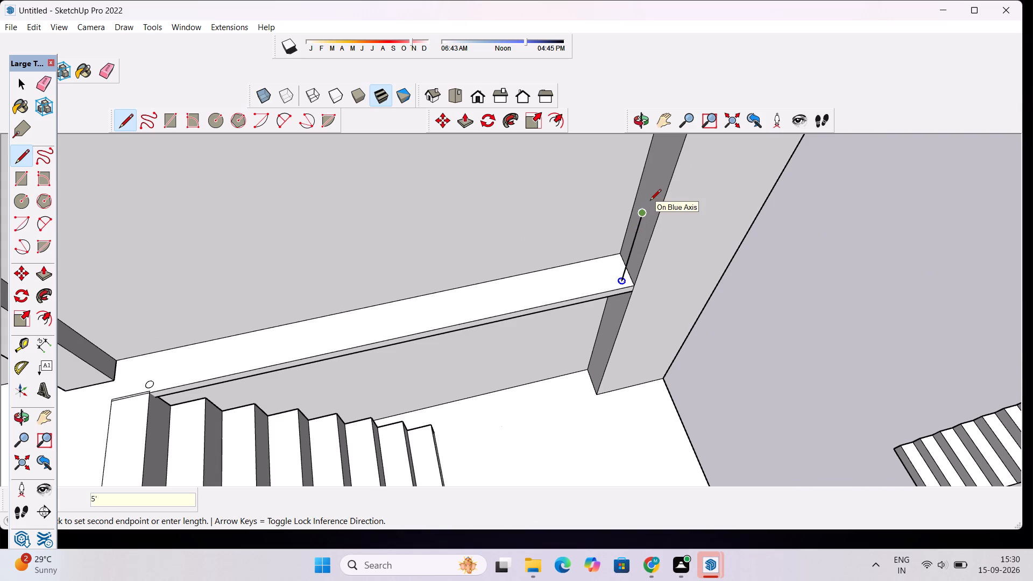
scroll(197, 336, "down", 6)
key("space")
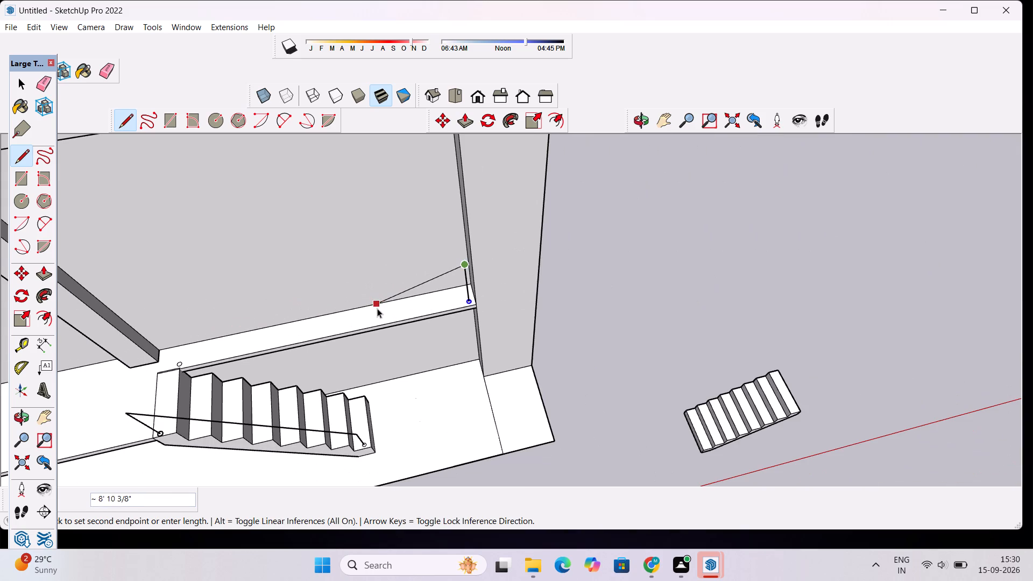
Draw a 5' vertical line up from the centre of the slab circle behind the right staircase's top.
type("l")
scroll(144, 360, "up", 12)
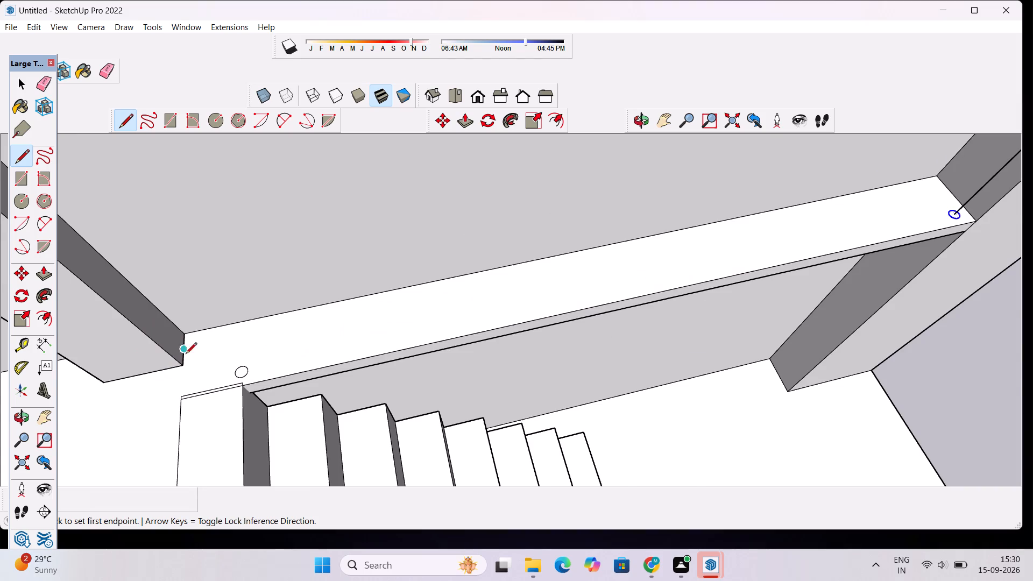
scroll(212, 370, "up", 5)
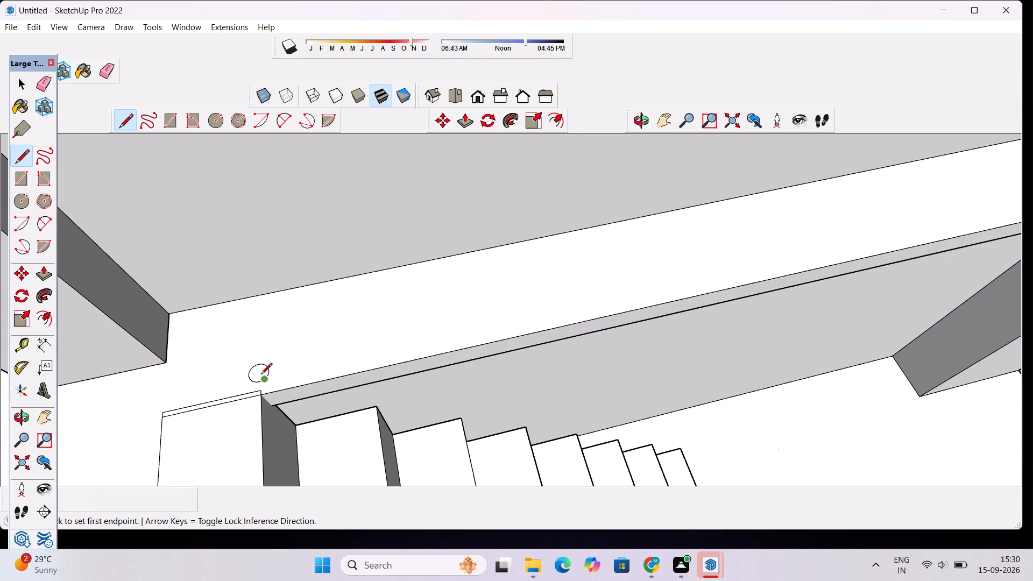
left_click(259, 374)
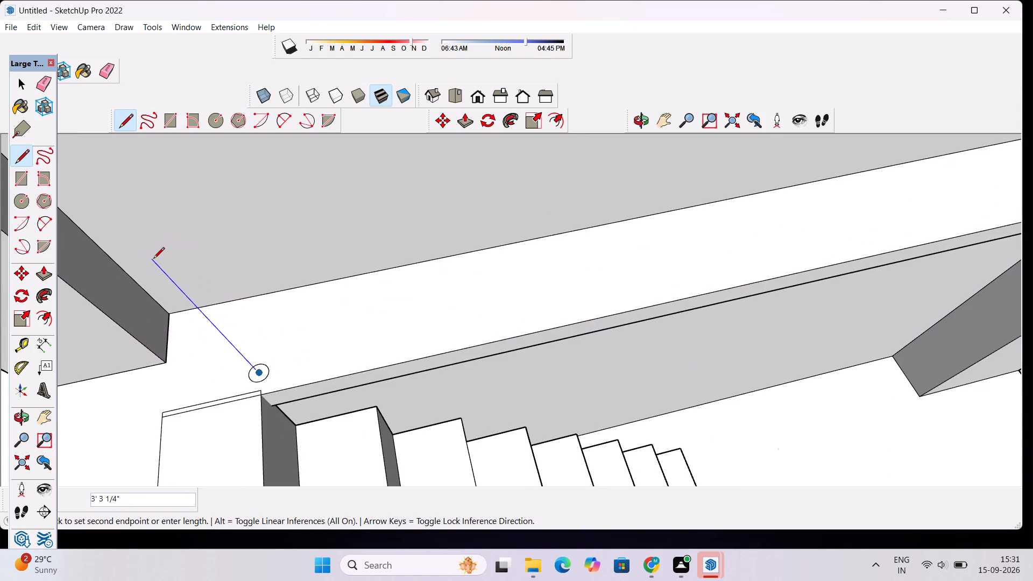
type("5'")
key("Return")
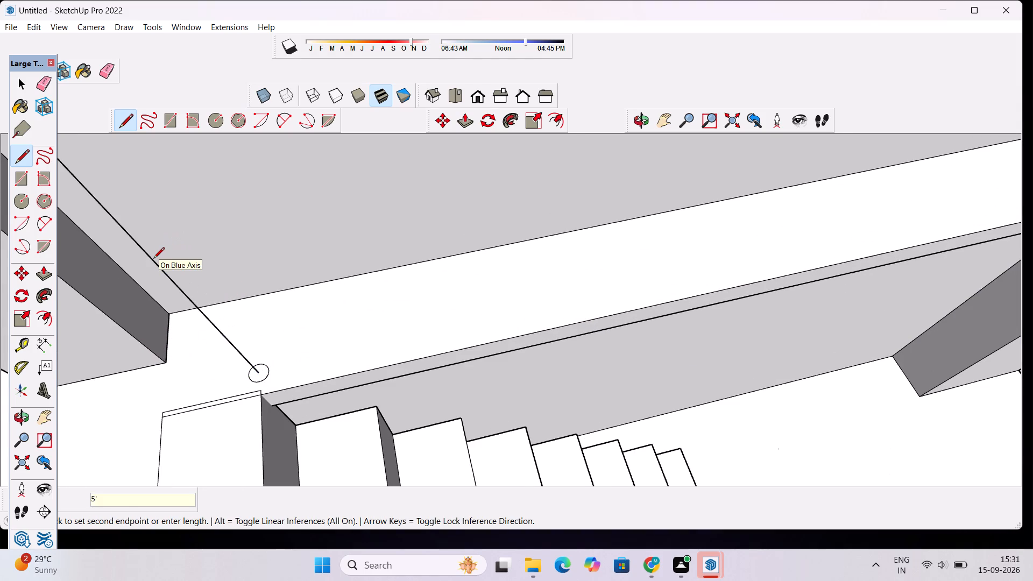
Draw the horizontal top rail line joining the upper ends of the two 5' post lines on the right slab.
scroll(162, 278, "down", 11)
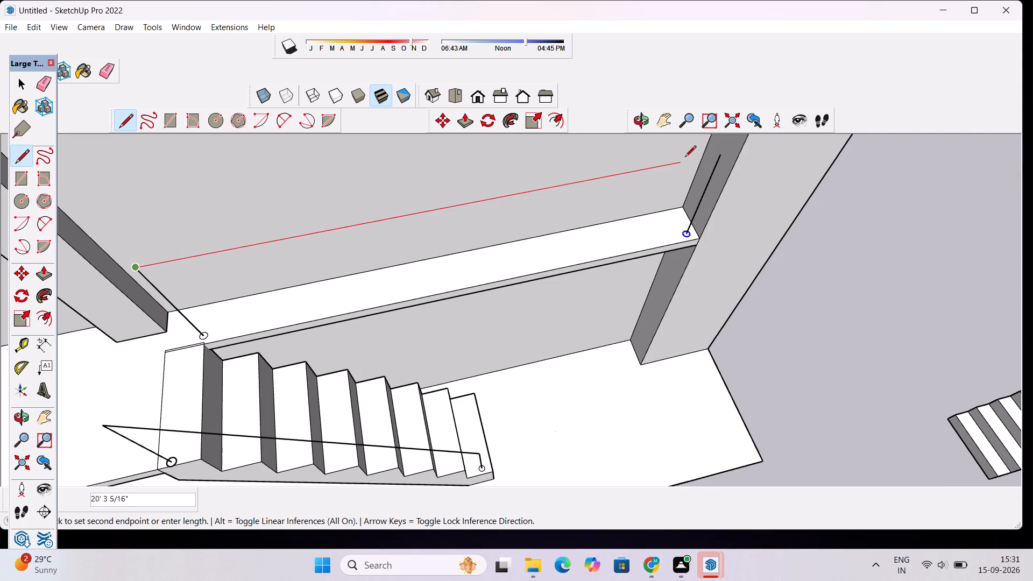
left_click(717, 156)
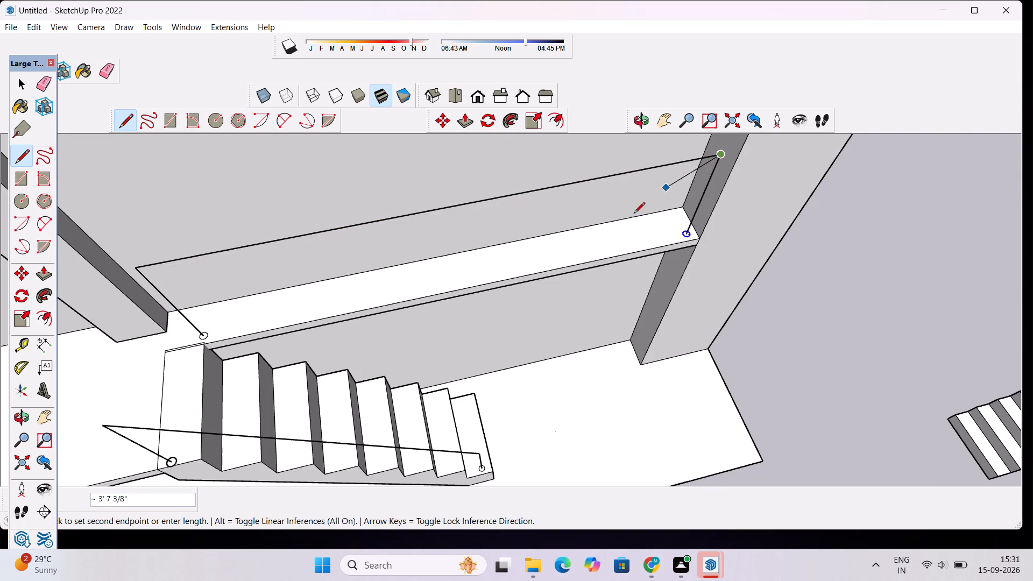
key("space")
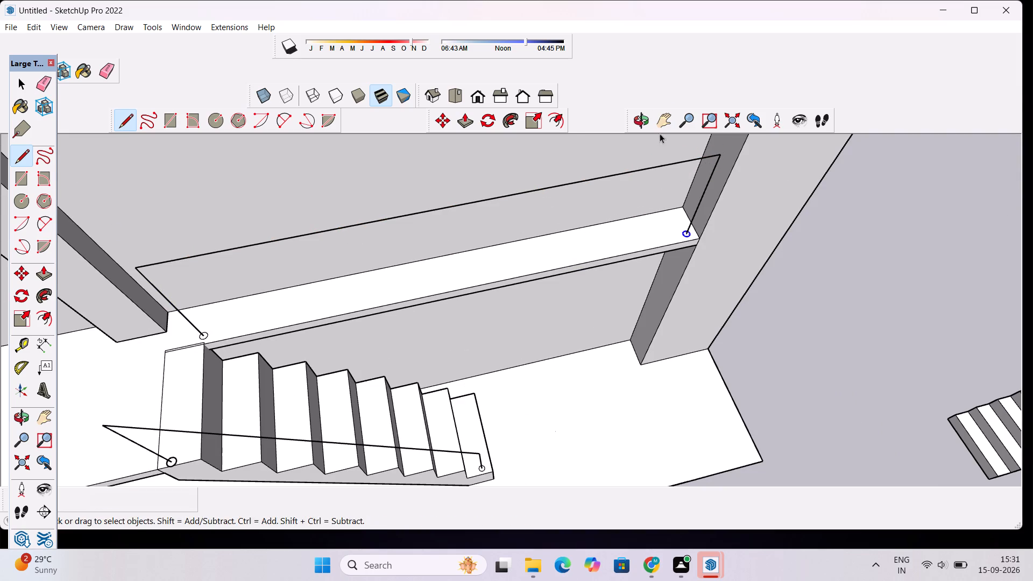
Draw a rail line across the landing joining the tops of the left and right staircases' upper railing post lines.
left_click(638, 121)
left_click_drag(406, 239, 574, 140)
scroll(544, 208, "down", 6)
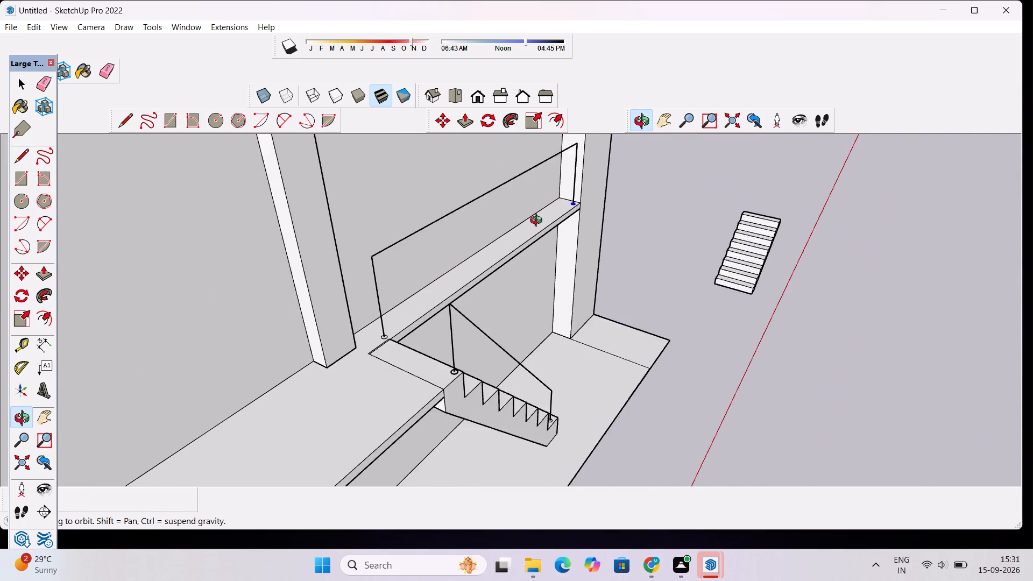
scroll(539, 222, "down", 4)
left_click_drag(549, 285, 376, 304)
scroll(437, 242, "up", 5)
scroll(423, 250, "down", 3)
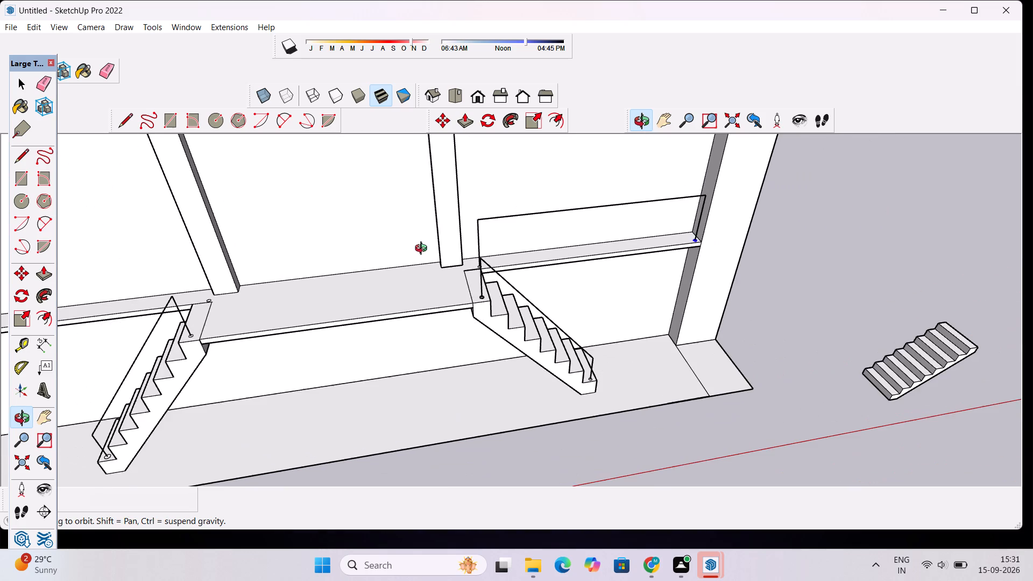
left_click_drag(349, 272, 515, 287)
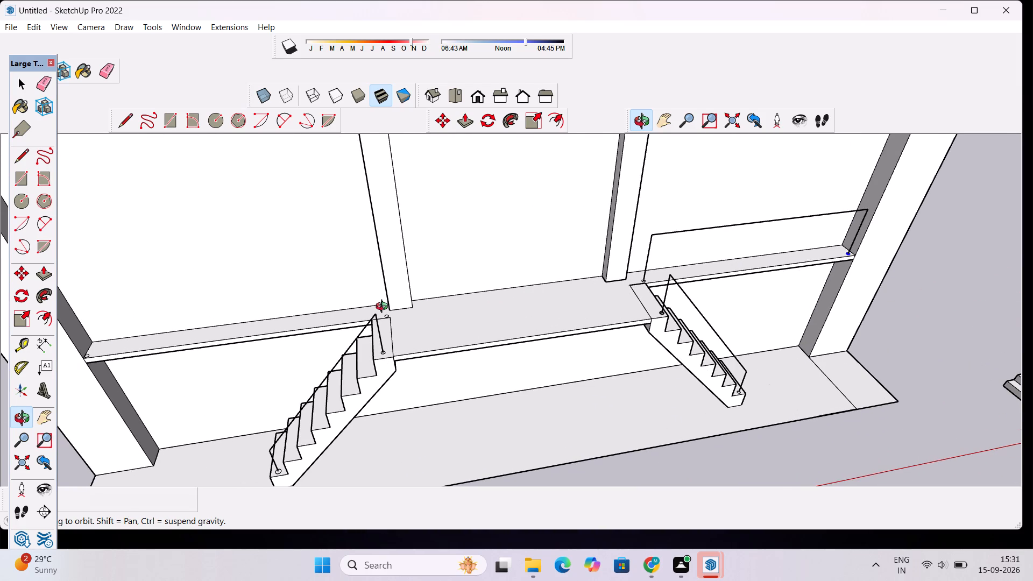
scroll(384, 308, "up", 3)
key("l")
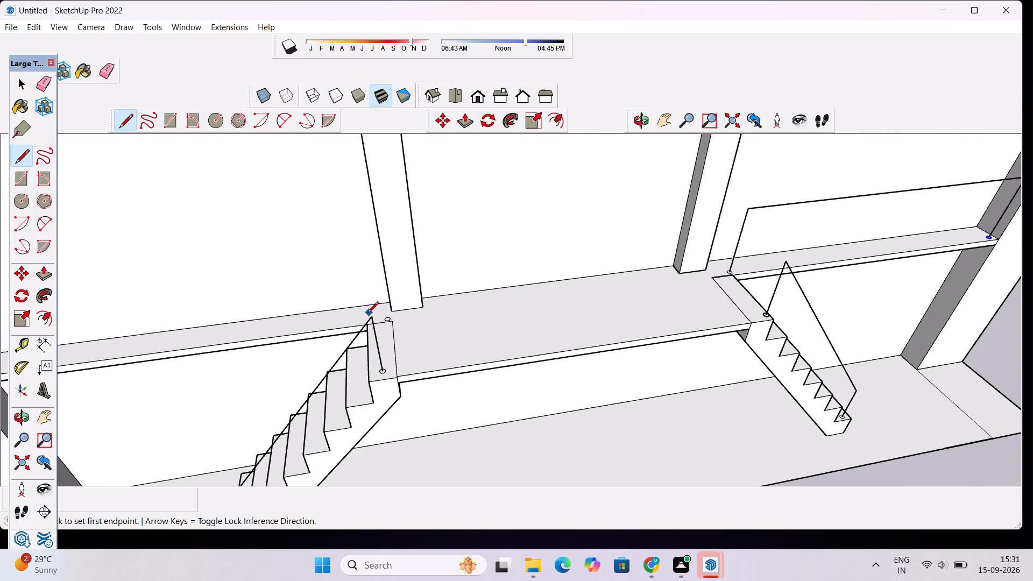
left_click(371, 318)
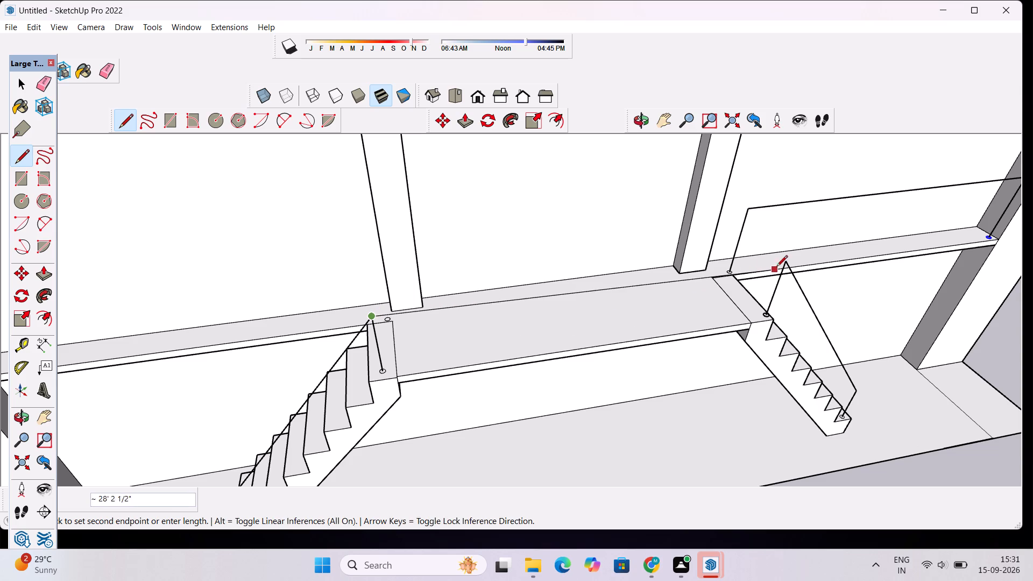
left_click(782, 264)
key("space")
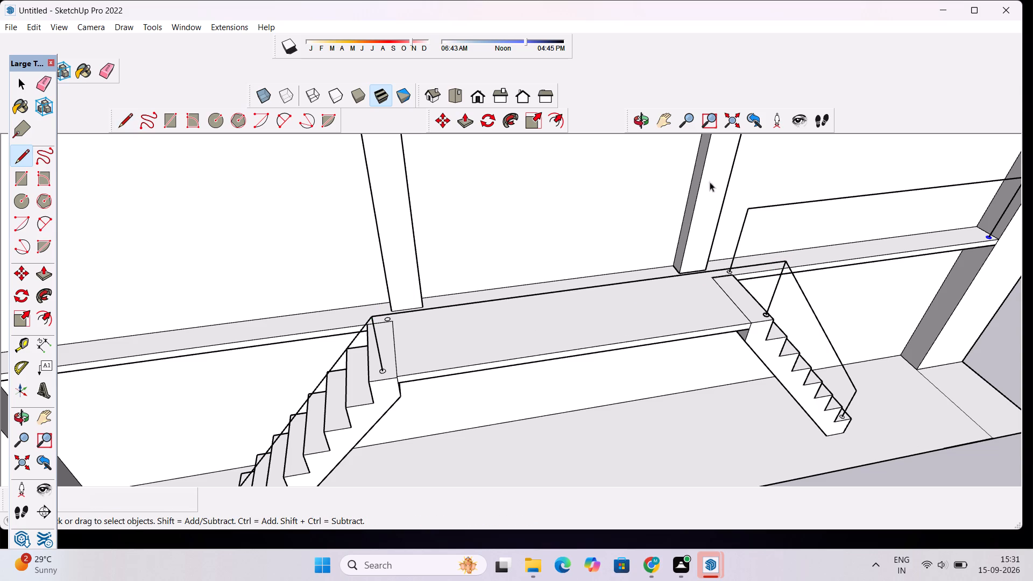
Examine the railing post and rail lines around the landing, the right slab and both staircases.
left_click(646, 120)
left_click_drag(692, 251, 409, 250)
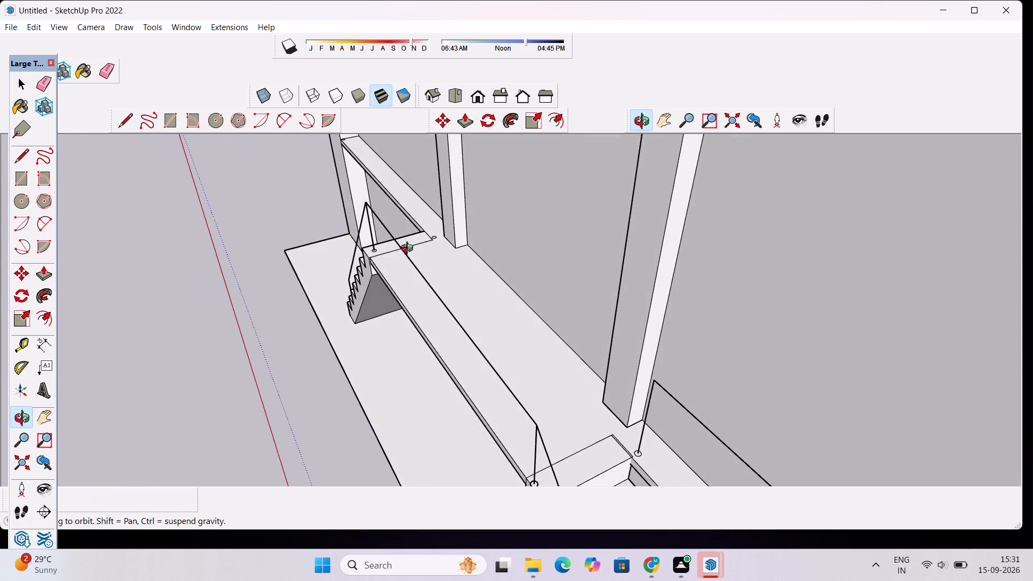
left_click_drag(409, 250, 564, 175)
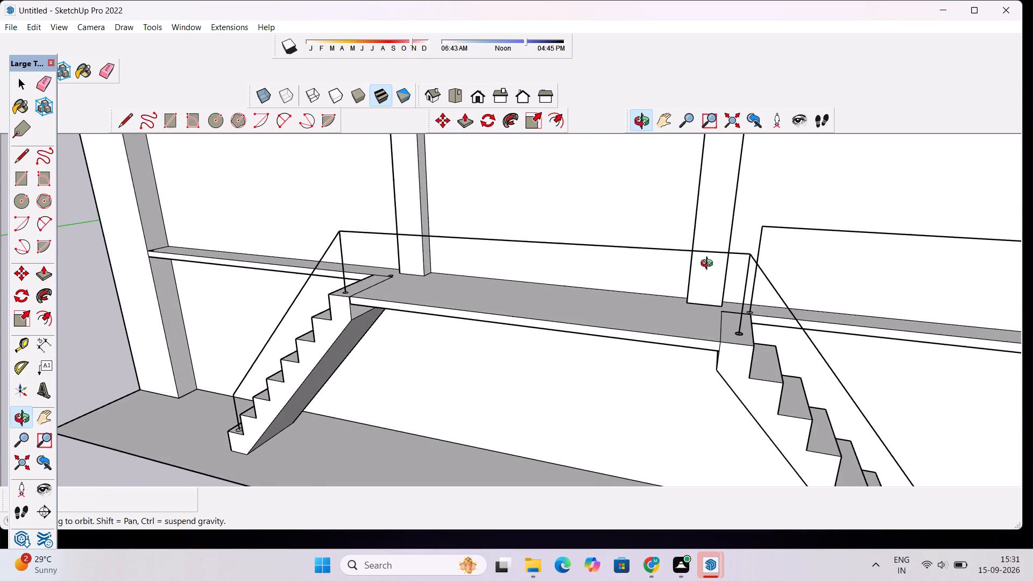
scroll(741, 276, "up", 4)
scroll(776, 246, "up", 9)
scroll(694, 239, "up", 2)
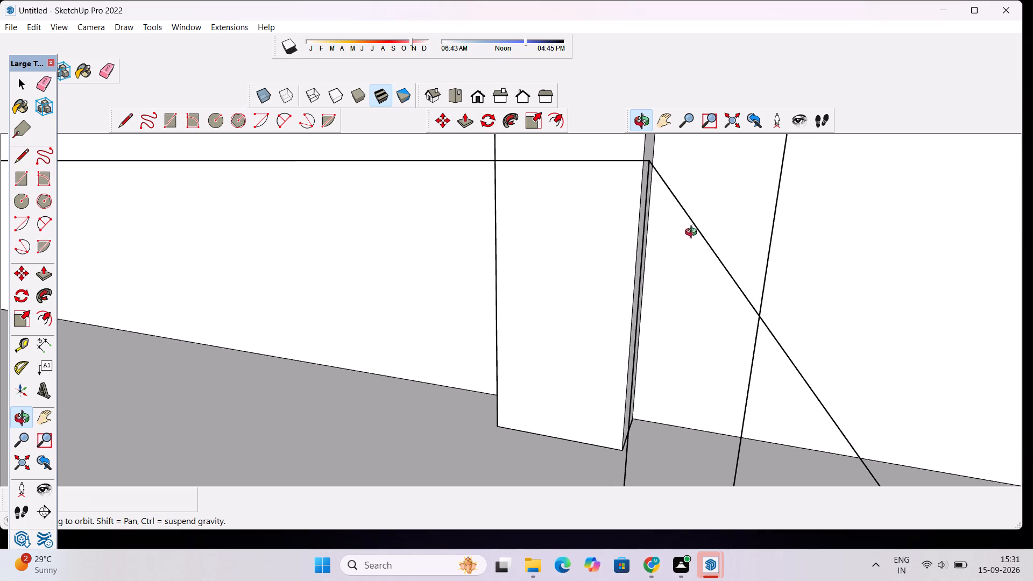
left_click_drag(715, 199, 622, 226)
scroll(621, 226, "down", 9)
left_click_drag(615, 242, 597, 251)
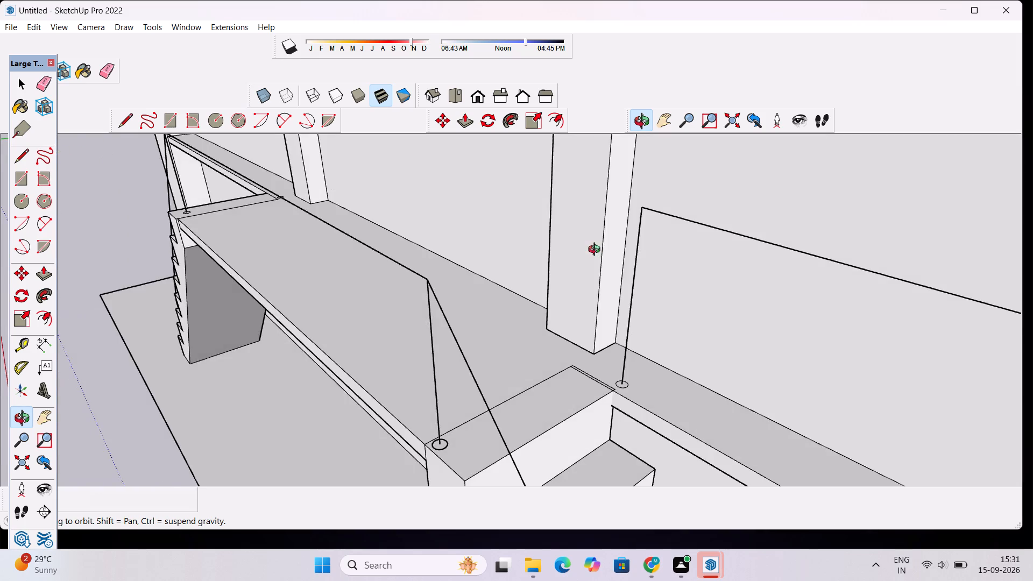
scroll(615, 246, "down", 11)
left_click_drag(612, 245, 725, 245)
scroll(725, 245, "down", 7)
left_click_drag(565, 304, 650, 297)
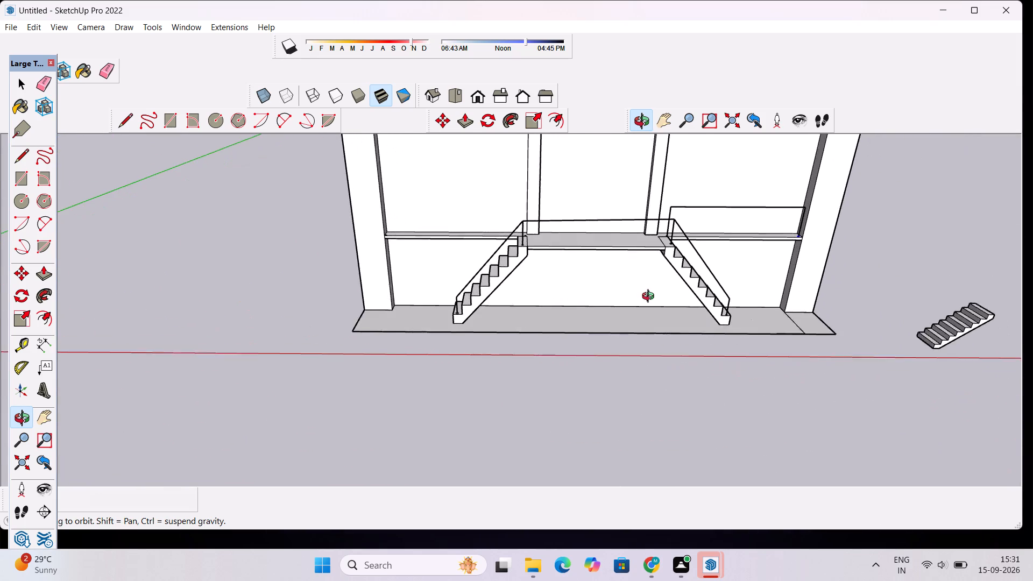
left_click_drag(650, 297, 656, 295)
Draw a 5' vertical line up from the centre of the slab circle behind the left staircase's top.
scroll(482, 239, "up", 2)
left_click_drag(416, 243, 464, 310)
scroll(462, 309, "up", 5, "shift")
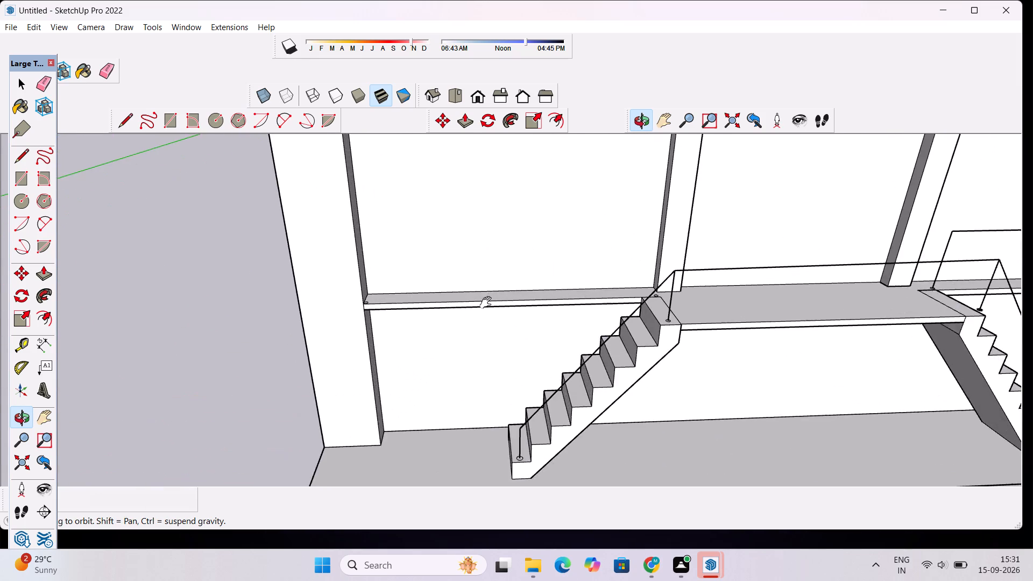
left_click_drag(498, 311, 518, 353, "shift")
scroll(358, 348, "up", 9)
left_click_drag(404, 369, 386, 424)
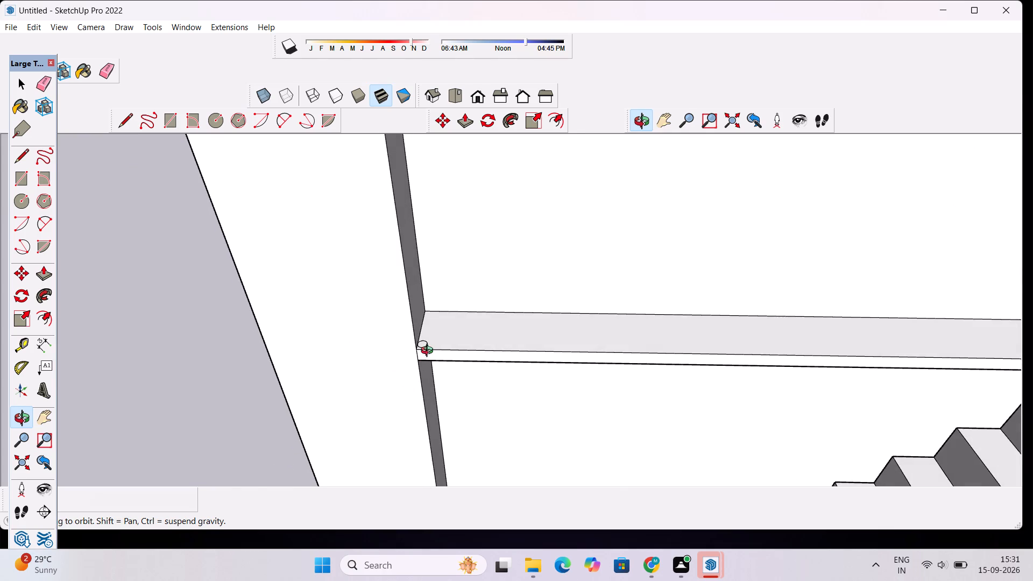
scroll(429, 352, "up", 5)
left_click_drag(470, 344, 338, 361)
scroll(338, 361, "down", 12)
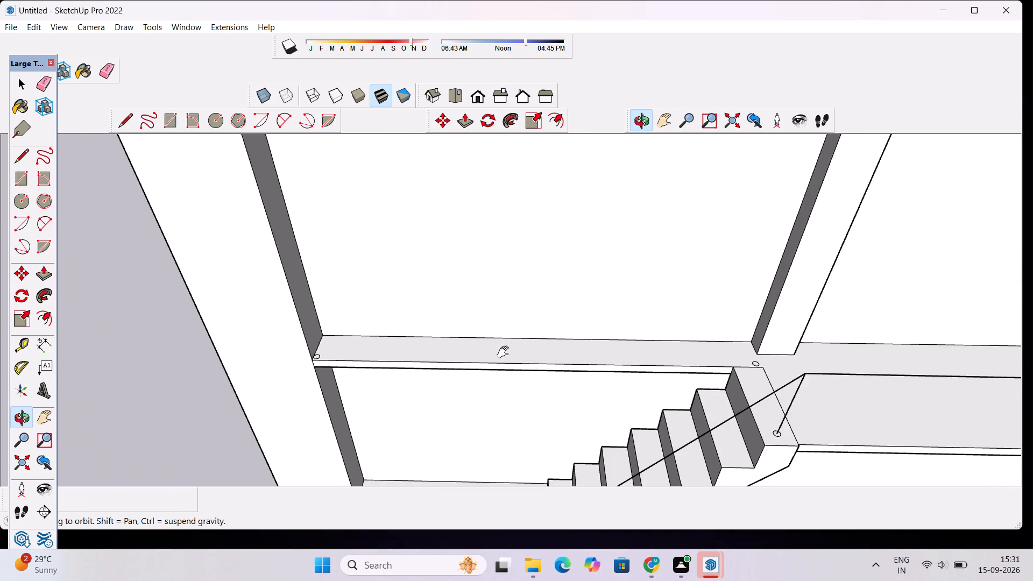
left_click_drag(503, 355, 344, 372, "shift")
scroll(412, 385, "up", 8, "shift")
key("l")
scroll(419, 369, "down", 4)
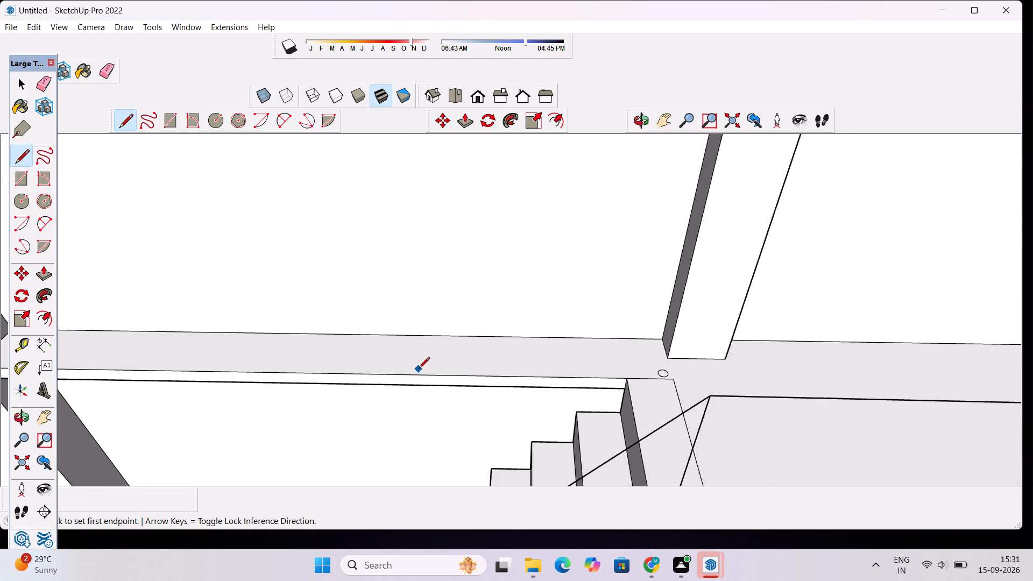
scroll(639, 383, "up", 13)
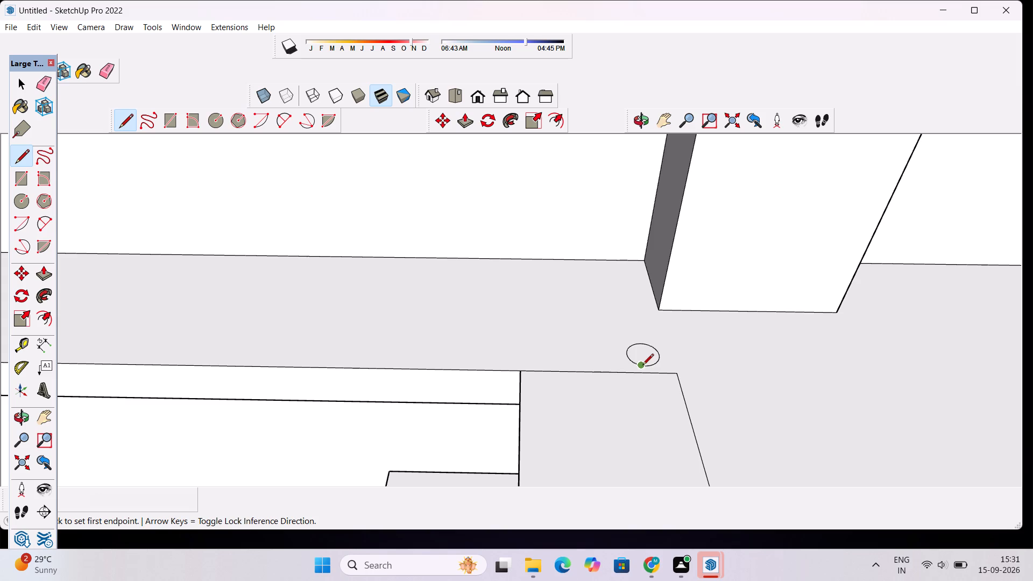
left_click(641, 356)
scroll(646, 322, "down", 9)
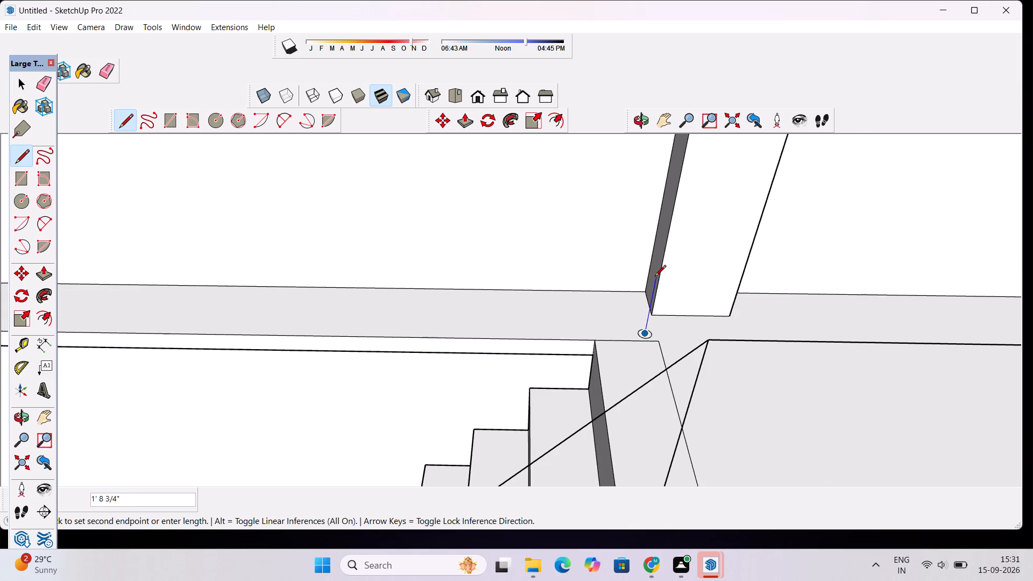
scroll(659, 285, "up", 4)
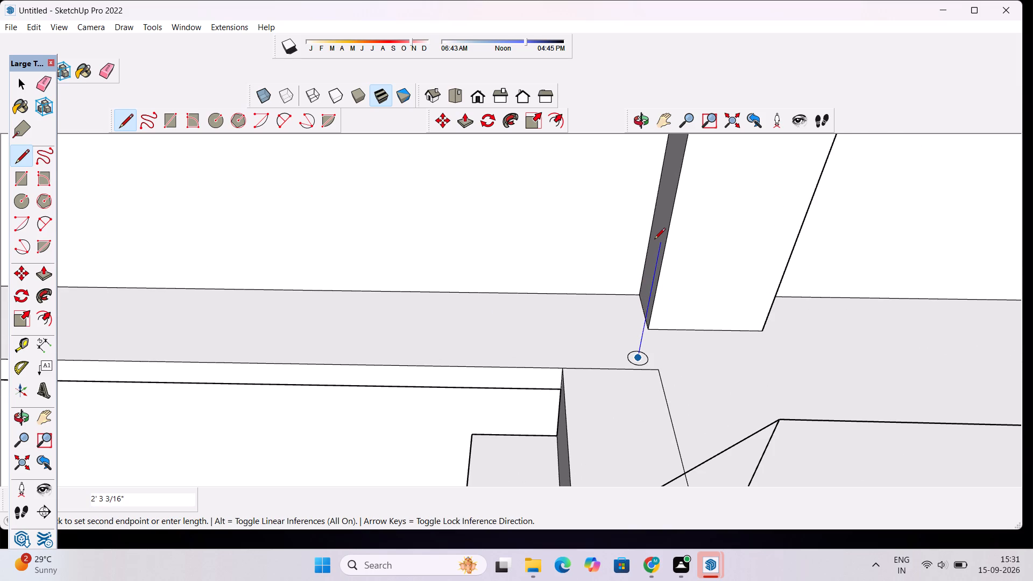
type("5'")
key("Return")
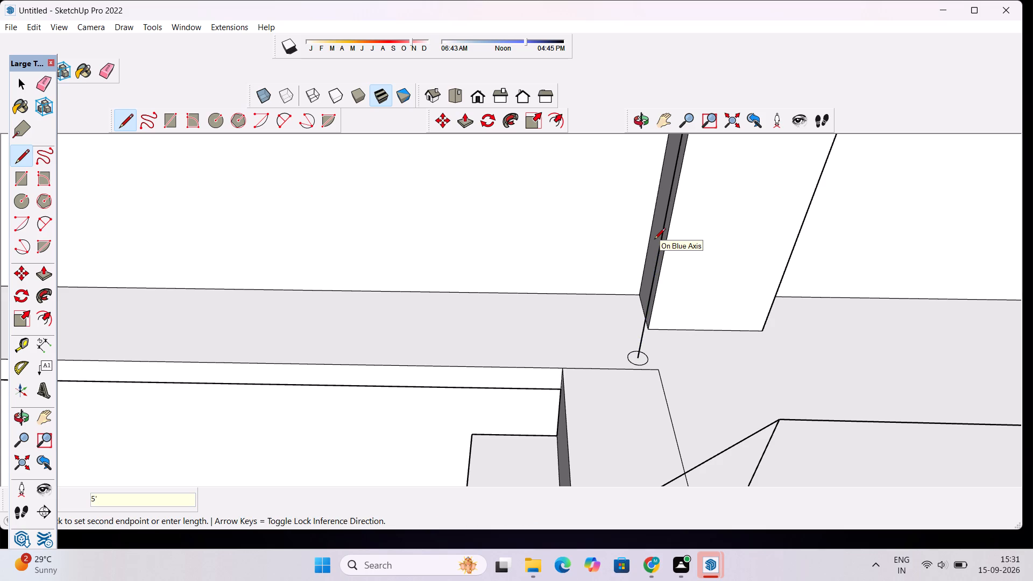
scroll(669, 250, "down", 7)
key("space")
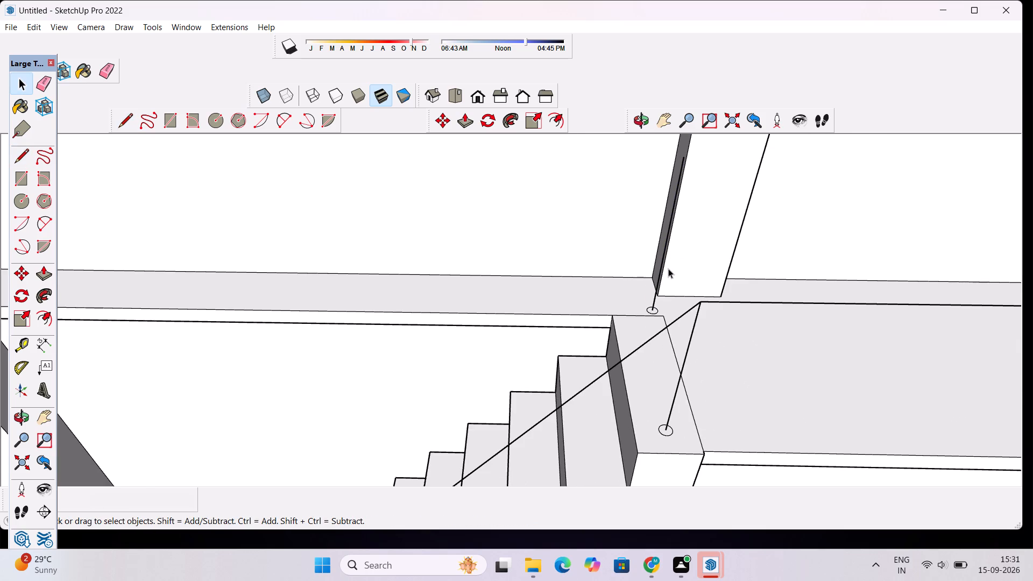
Draw a 5' vertical line up from the centre of the slab circle beside the left outer column.
scroll(668, 273, "down", 4)
key("l")
scroll(121, 293, "up", 15)
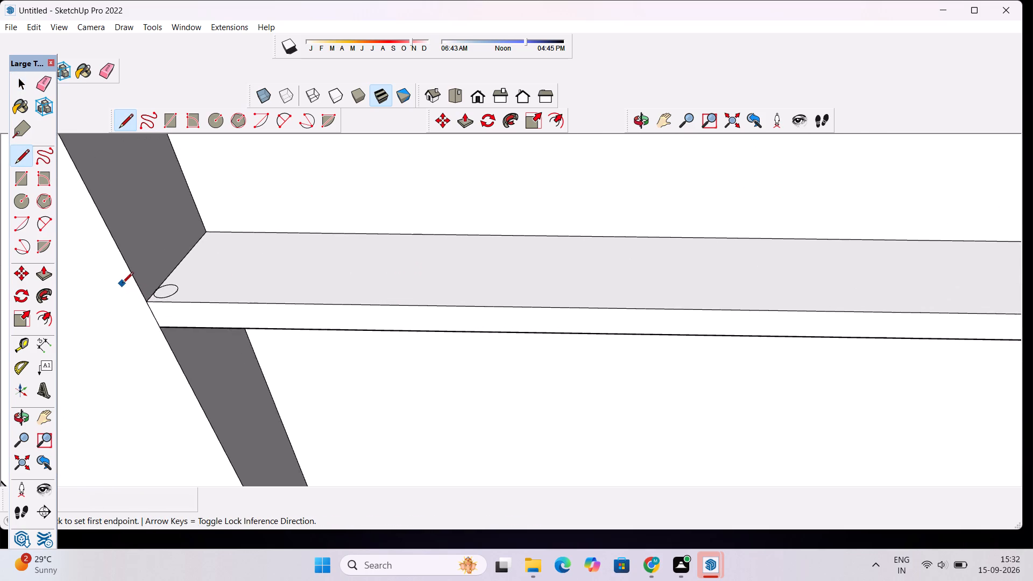
scroll(122, 284, "up", 10)
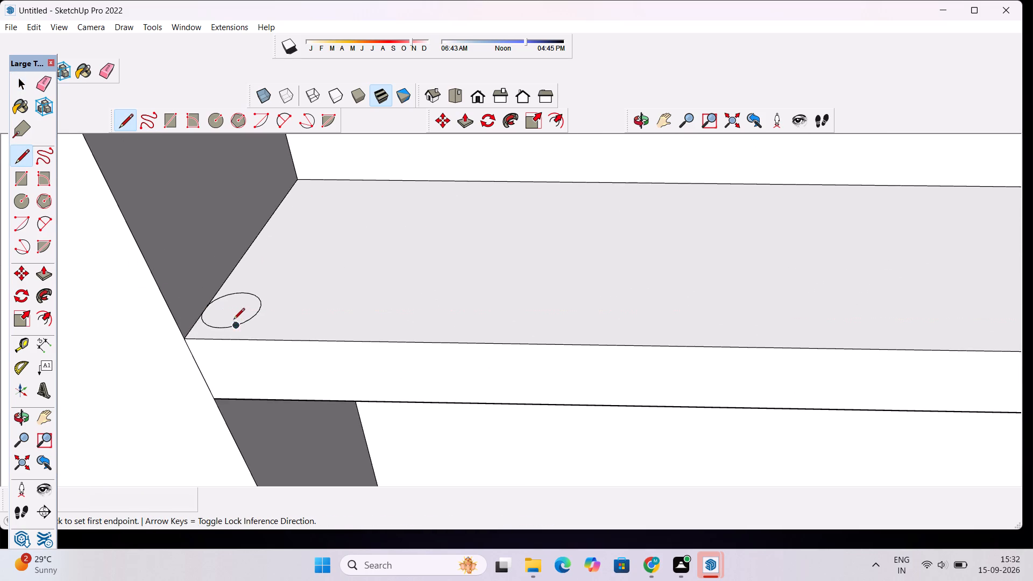
left_click(230, 311)
scroll(230, 286, "down", 6)
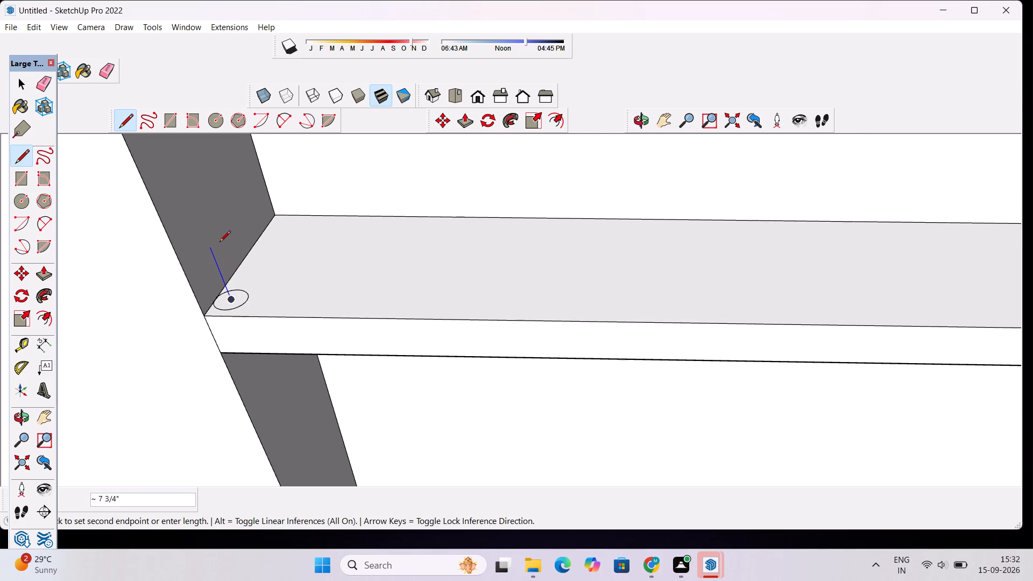
type("5'")
key("Return")
Draw the horizontal top rail line joining the upper ends of the two 5' post lines on the left slab.
scroll(218, 242, "down", 14)
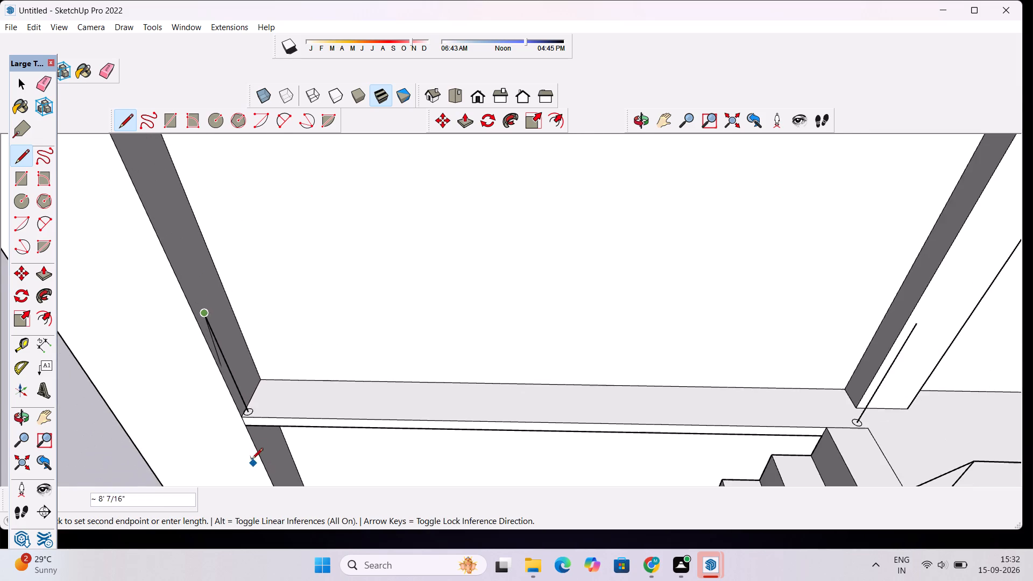
scroll(373, 358, "down", 5)
scroll(692, 337, "up", 4)
left_click(692, 337)
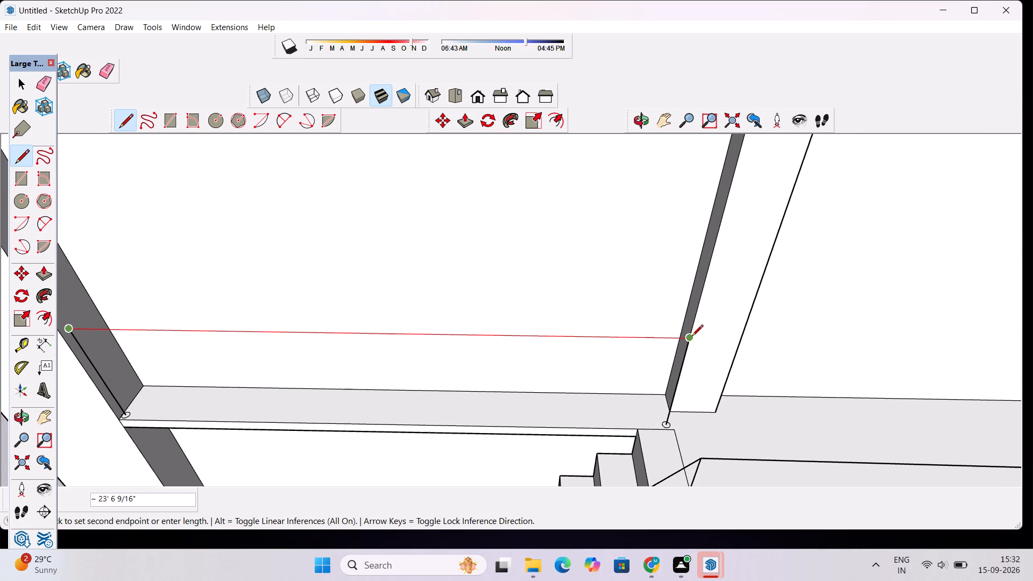
key("space")
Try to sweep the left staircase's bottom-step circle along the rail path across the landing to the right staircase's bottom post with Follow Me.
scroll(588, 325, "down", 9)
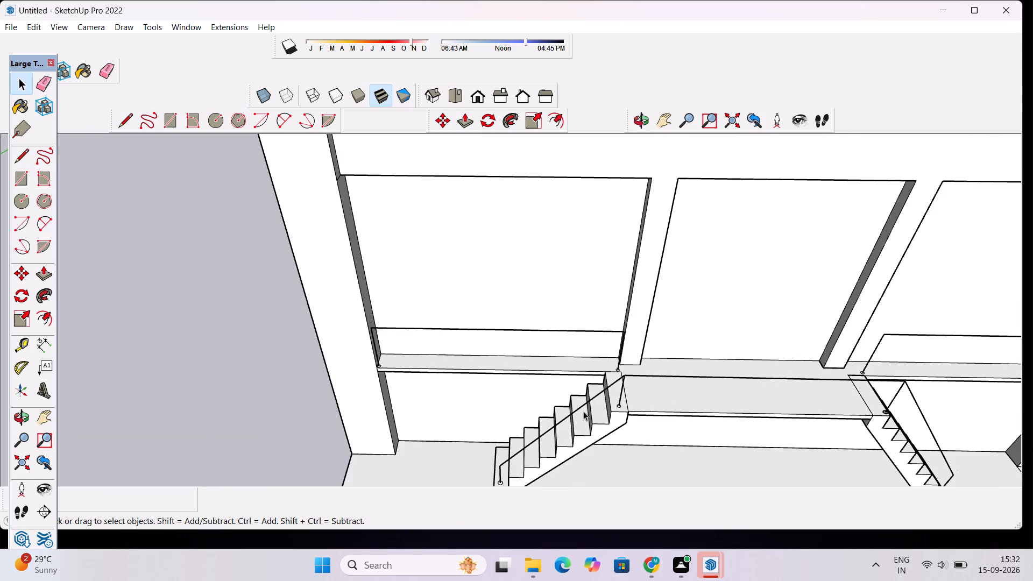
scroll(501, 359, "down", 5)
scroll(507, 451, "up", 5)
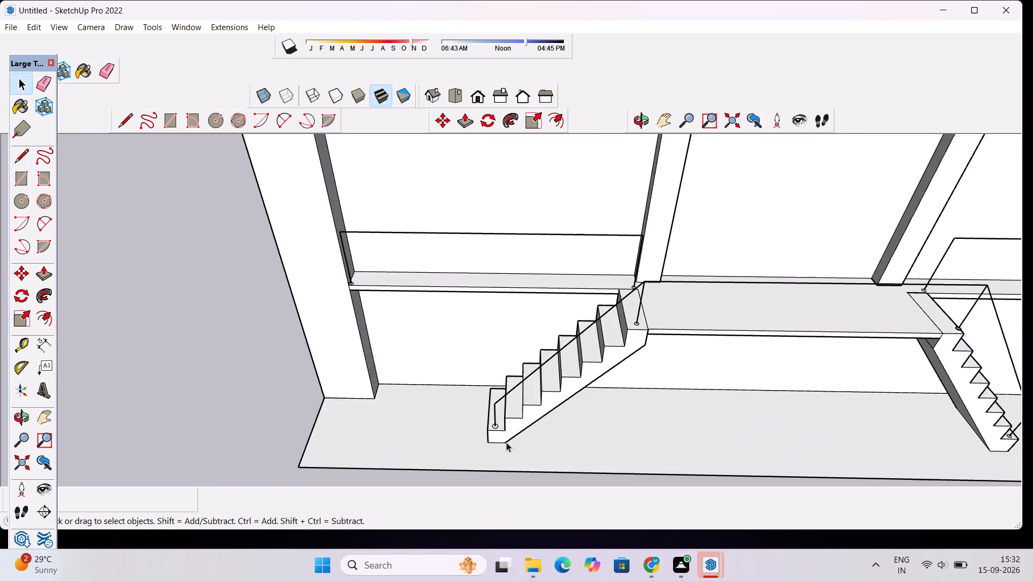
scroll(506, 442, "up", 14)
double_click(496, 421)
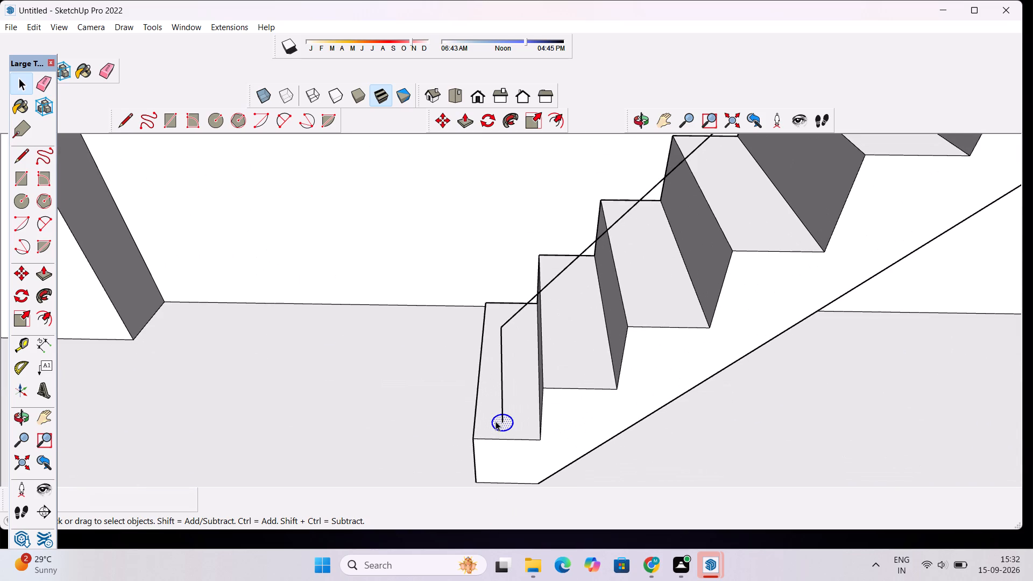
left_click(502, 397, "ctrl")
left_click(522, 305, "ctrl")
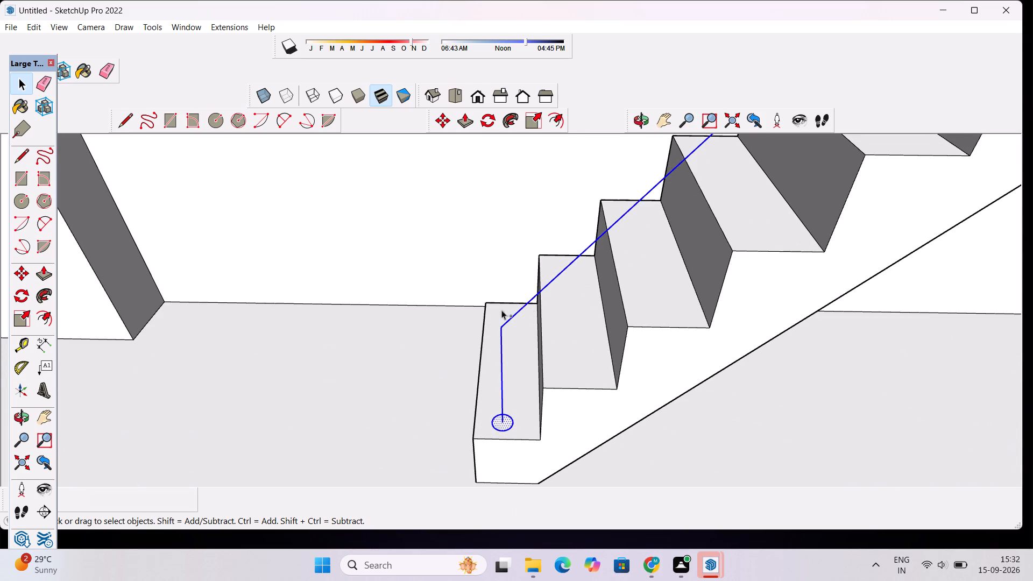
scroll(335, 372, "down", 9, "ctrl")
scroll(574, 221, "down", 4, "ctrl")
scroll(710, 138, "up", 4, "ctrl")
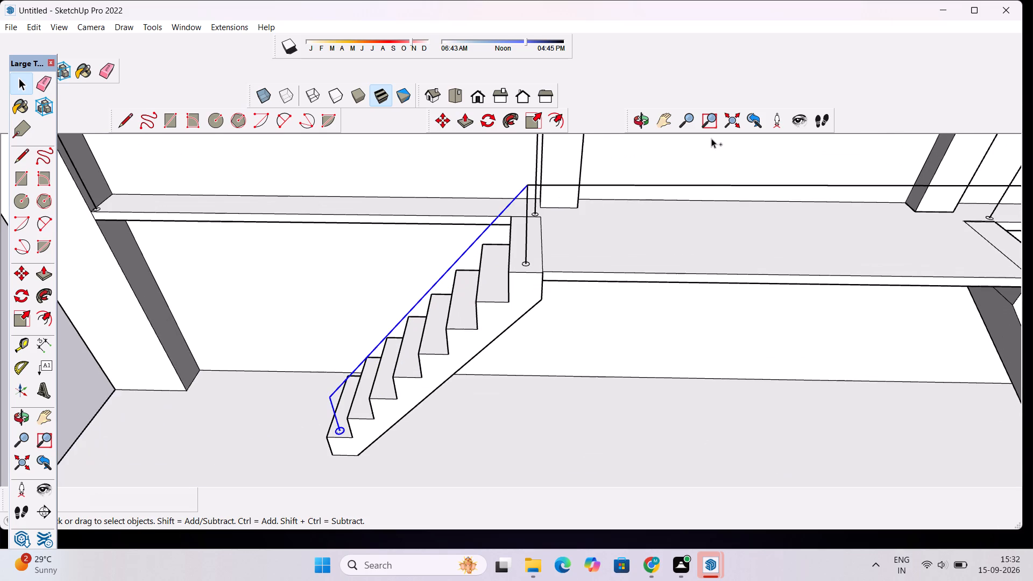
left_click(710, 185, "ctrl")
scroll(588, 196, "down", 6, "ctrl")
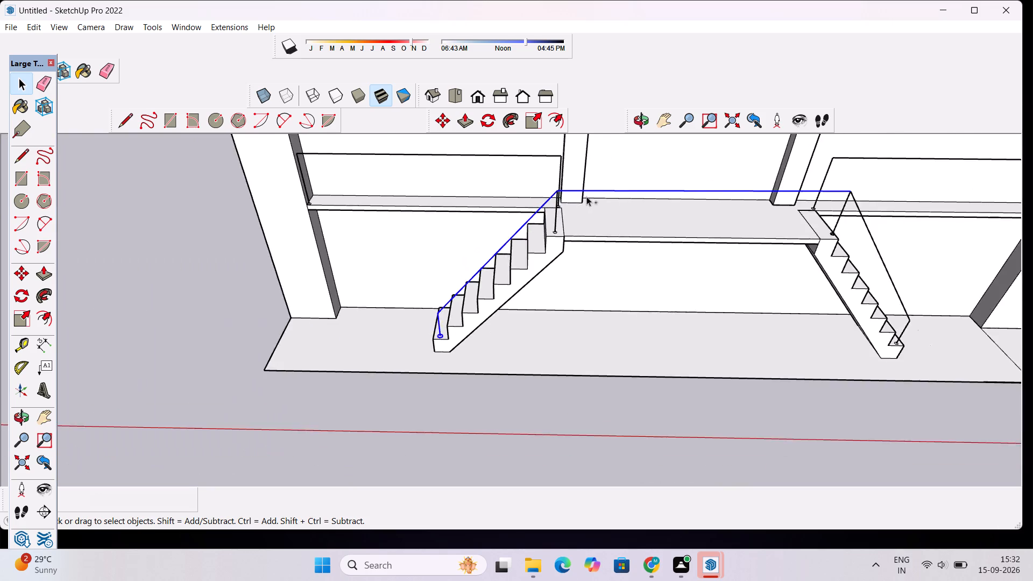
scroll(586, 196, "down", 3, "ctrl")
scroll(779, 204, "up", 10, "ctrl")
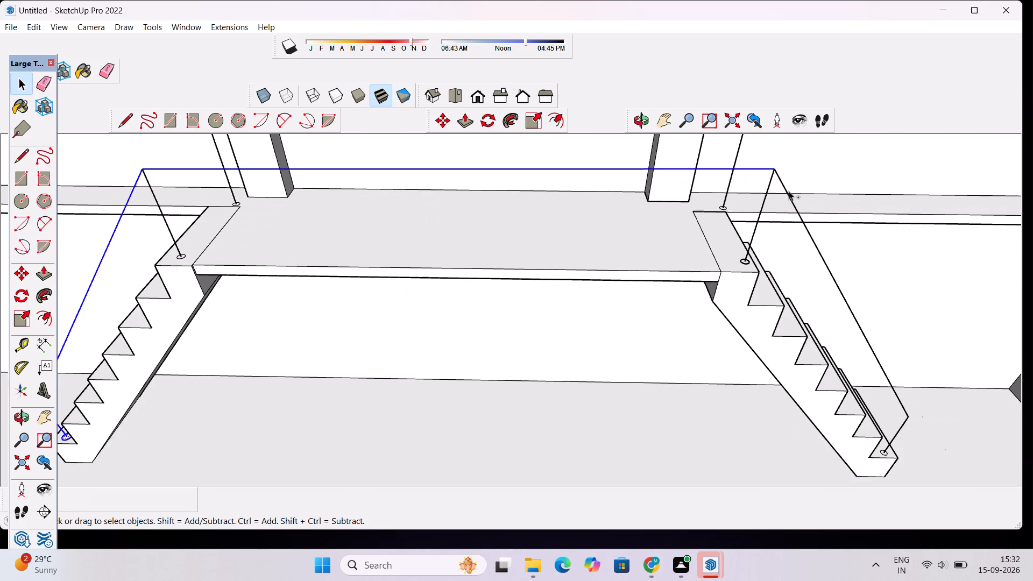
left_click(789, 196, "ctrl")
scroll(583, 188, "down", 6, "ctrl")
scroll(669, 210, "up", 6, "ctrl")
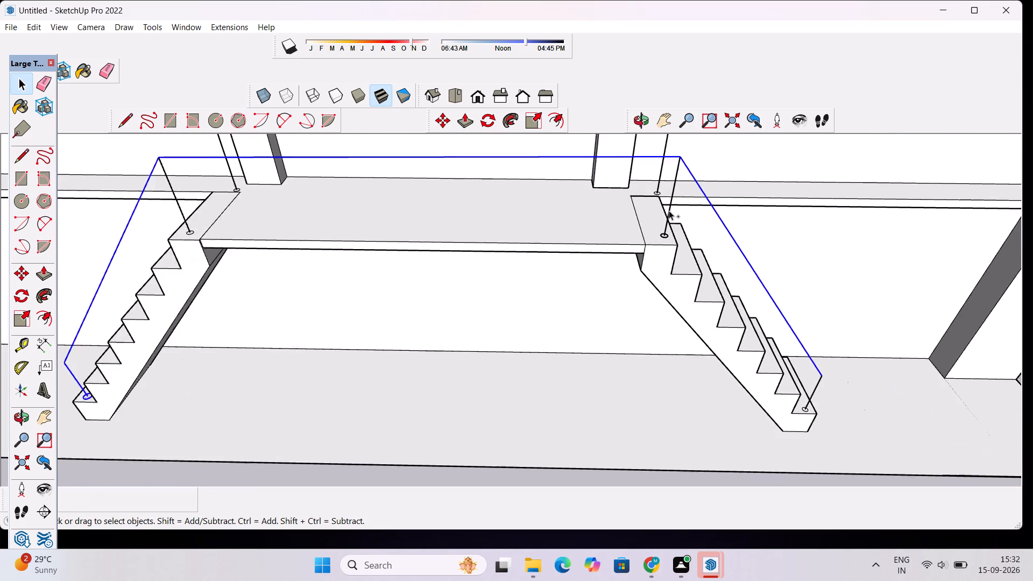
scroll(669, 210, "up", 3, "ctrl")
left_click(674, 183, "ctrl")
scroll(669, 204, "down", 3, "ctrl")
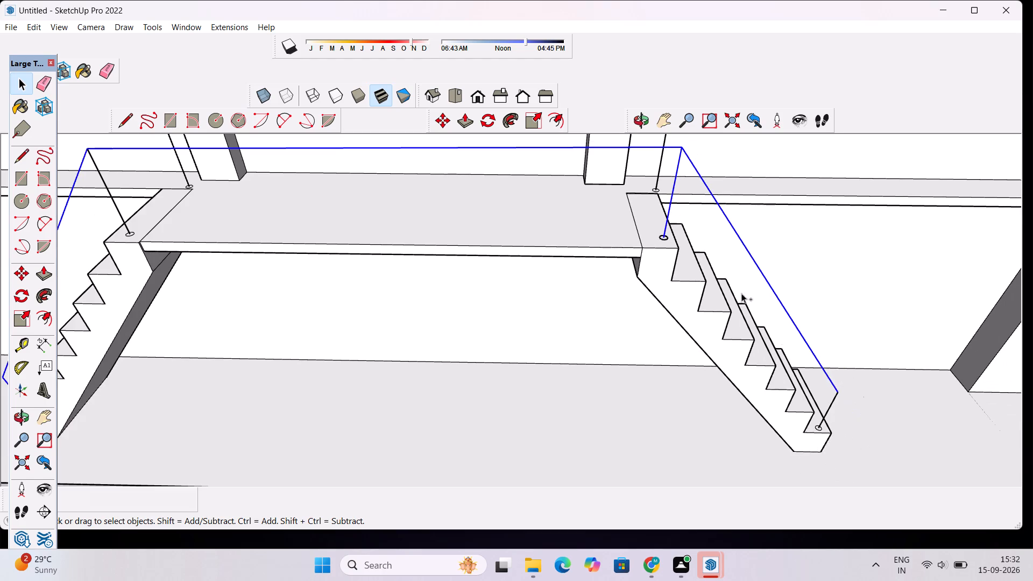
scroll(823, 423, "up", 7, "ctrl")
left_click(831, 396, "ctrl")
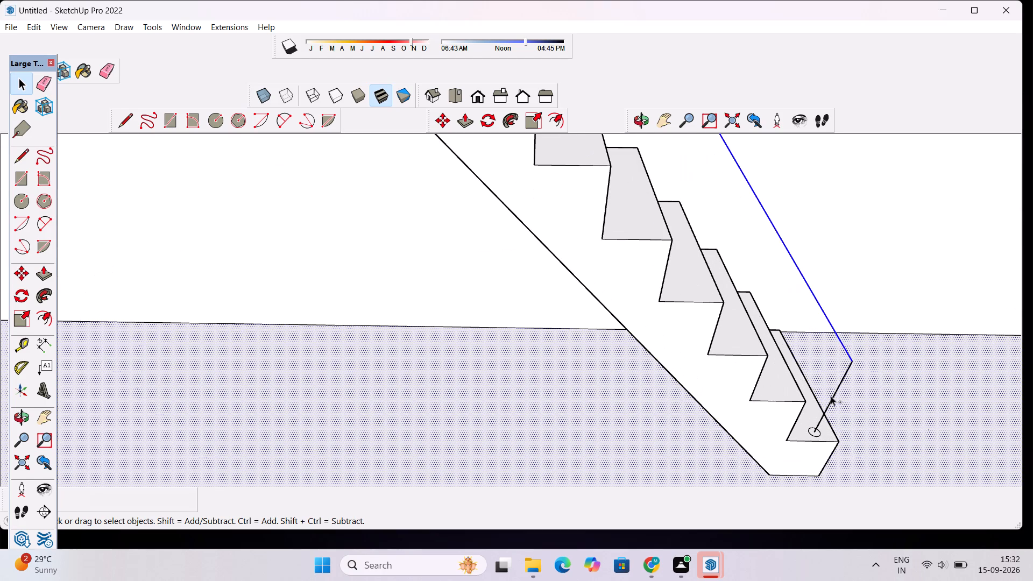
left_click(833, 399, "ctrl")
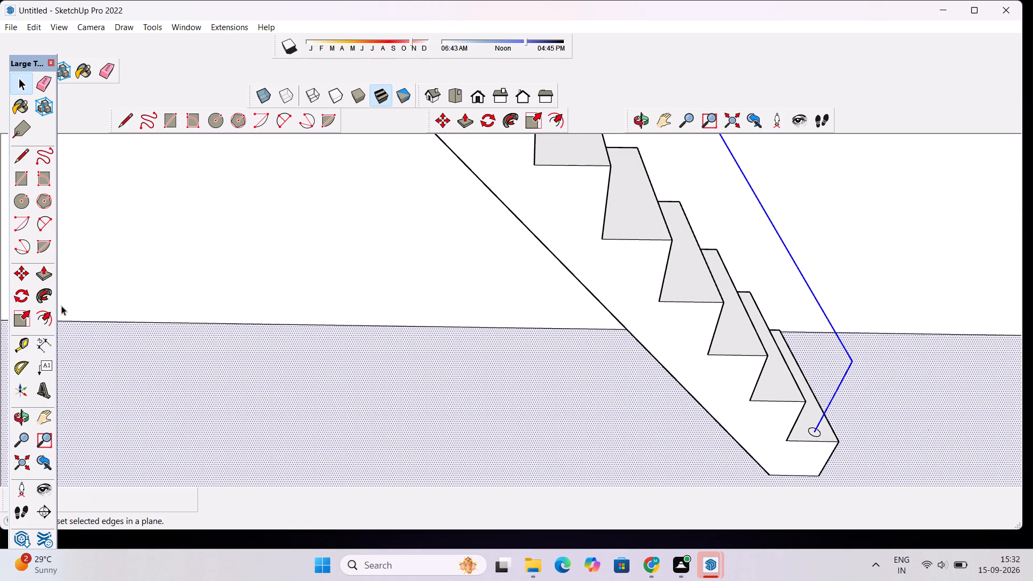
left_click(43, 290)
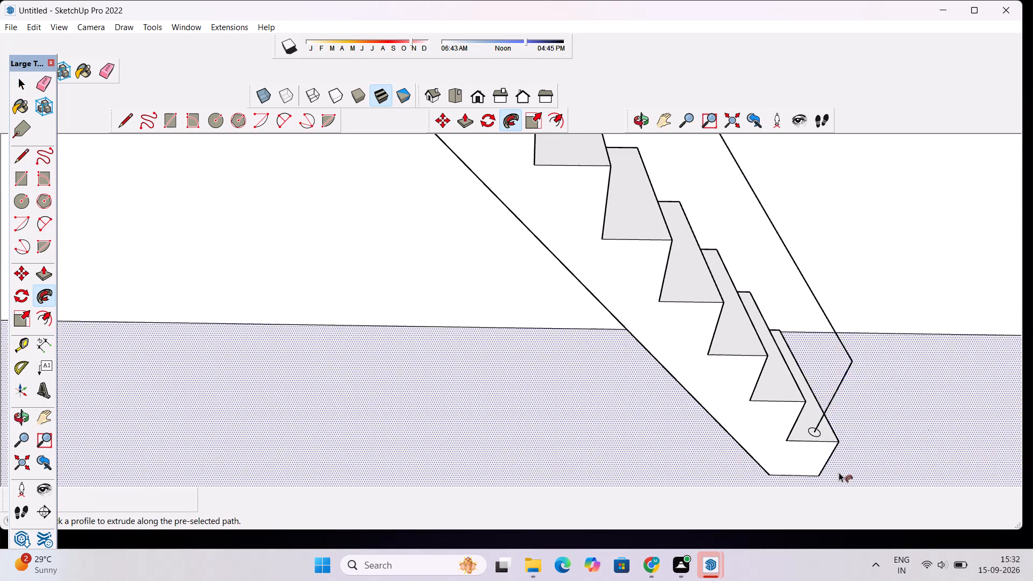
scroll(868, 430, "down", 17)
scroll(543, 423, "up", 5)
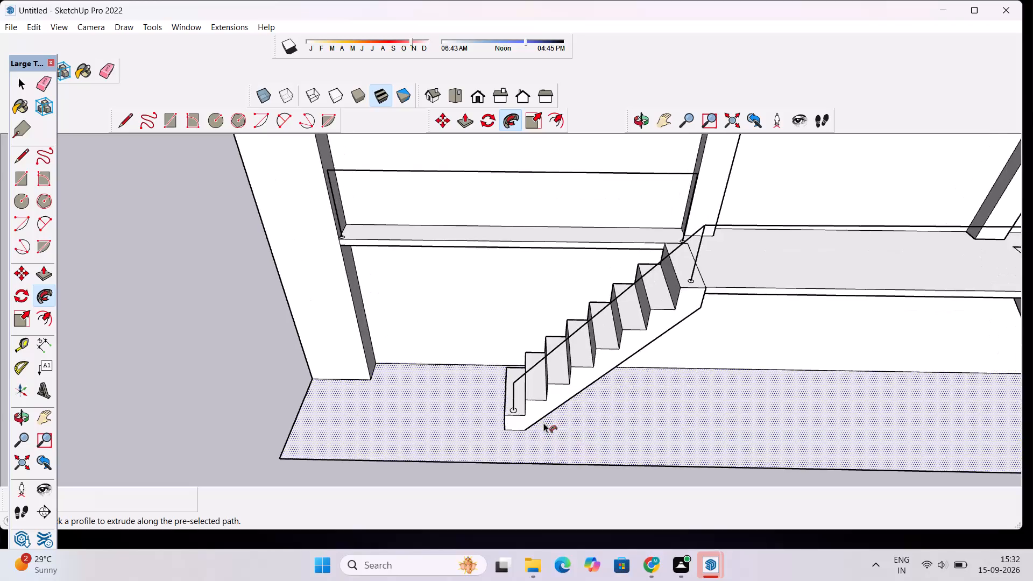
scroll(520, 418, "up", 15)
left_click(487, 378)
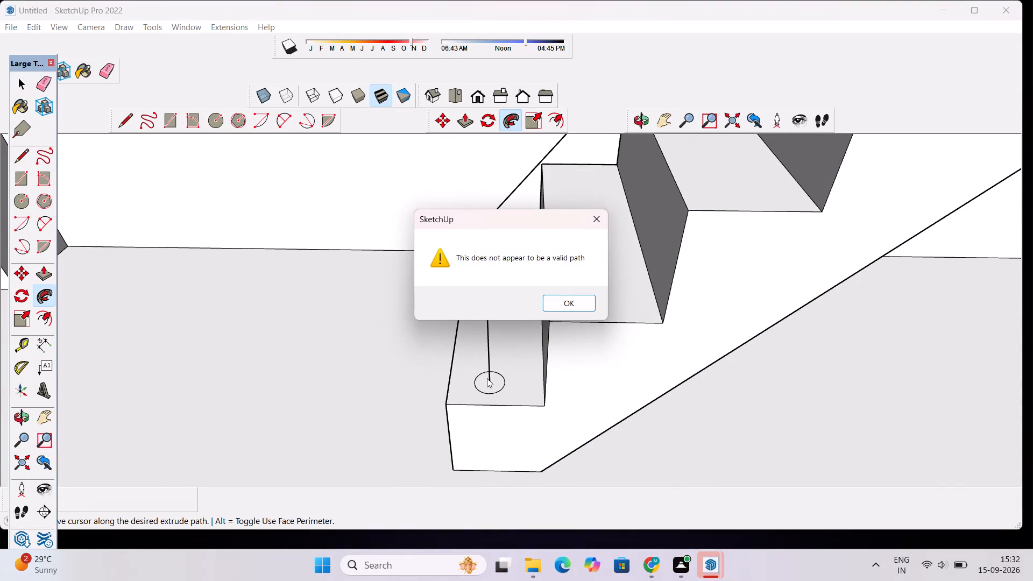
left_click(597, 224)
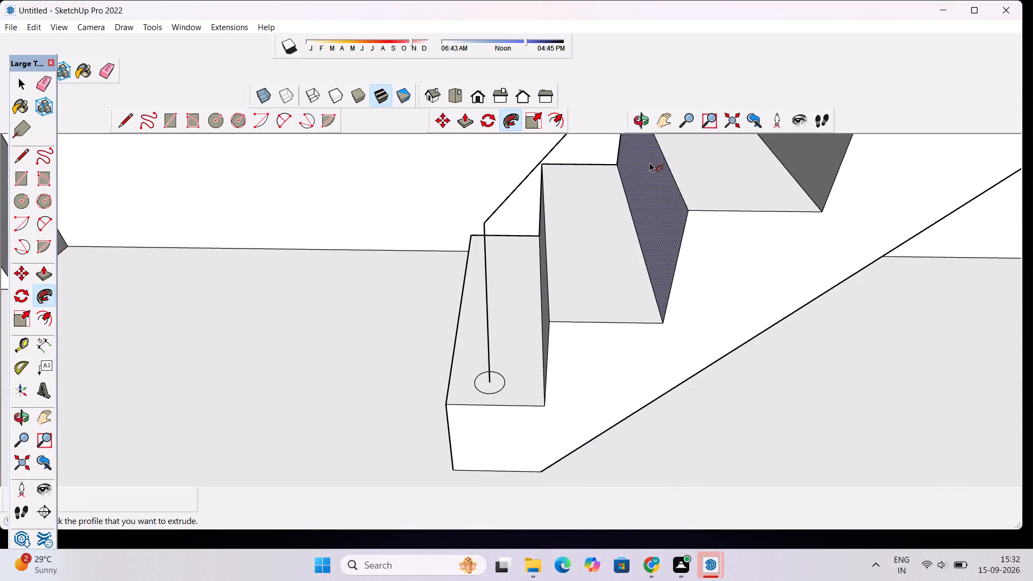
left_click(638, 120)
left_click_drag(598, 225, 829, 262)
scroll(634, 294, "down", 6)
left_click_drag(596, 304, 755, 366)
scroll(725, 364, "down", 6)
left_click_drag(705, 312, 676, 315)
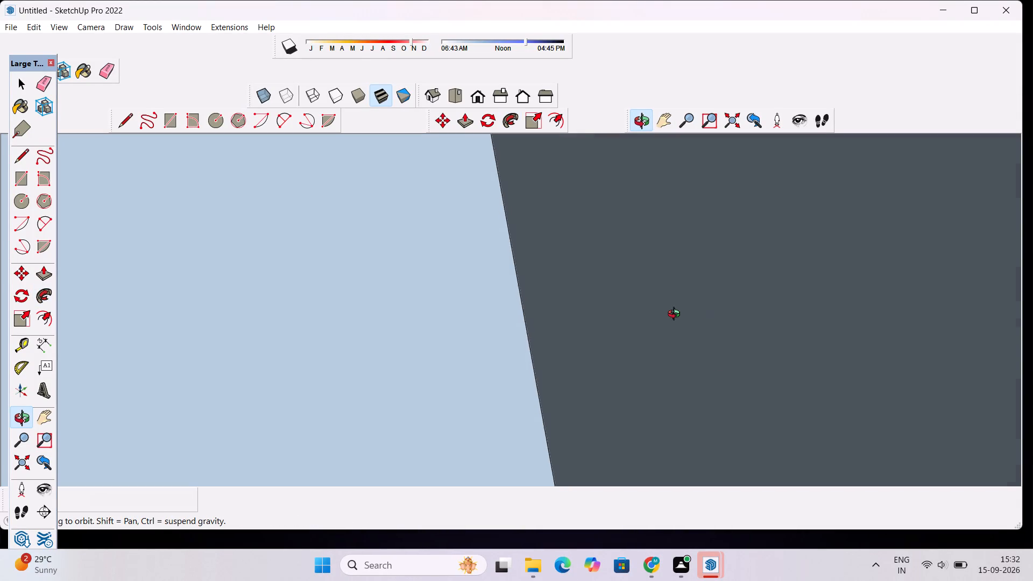
Draw a landing rail line about 23' 1 1/8" long along the red axis from the upper end of the left staircase's top post.
left_click_drag(676, 315, 522, 271)
scroll(520, 271, "down", 10)
left_click_drag(947, 334, 746, 363)
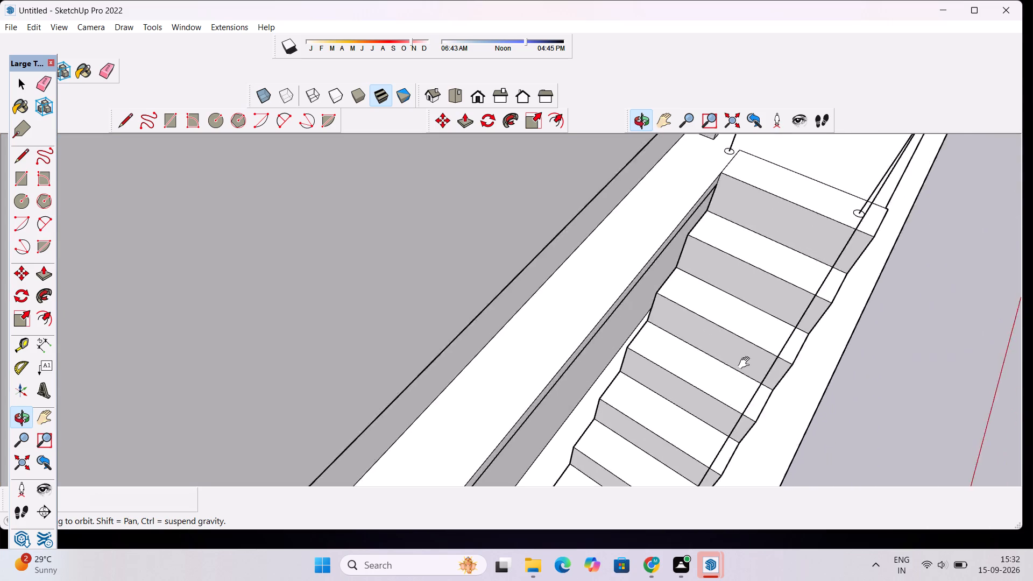
left_click_drag(746, 363, 441, 487)
scroll(530, 274, "up", 6, "shift")
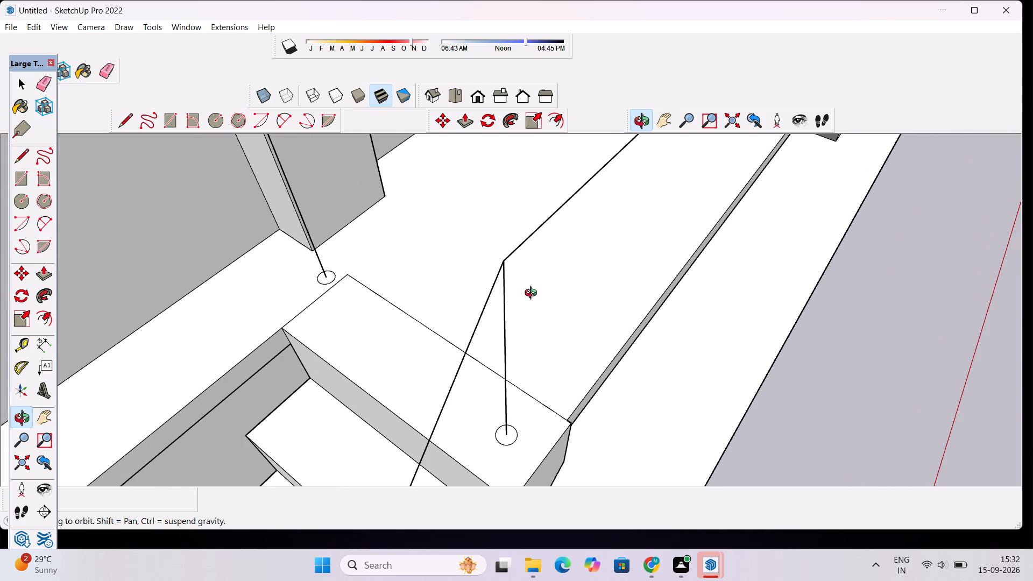
left_click_drag(511, 308, 447, 297)
scroll(444, 297, "down", 5)
left_click_drag(443, 296, 539, 286, "shift")
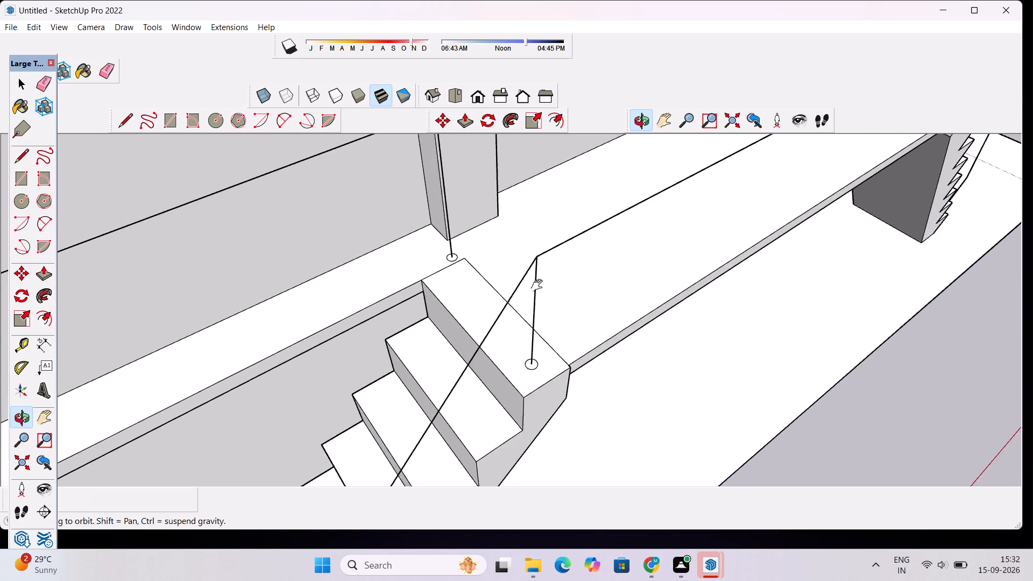
left_click_drag(539, 286, 549, 284, "shift")
scroll(551, 282, "down", 5)
left_click_drag(651, 297, 564, 317)
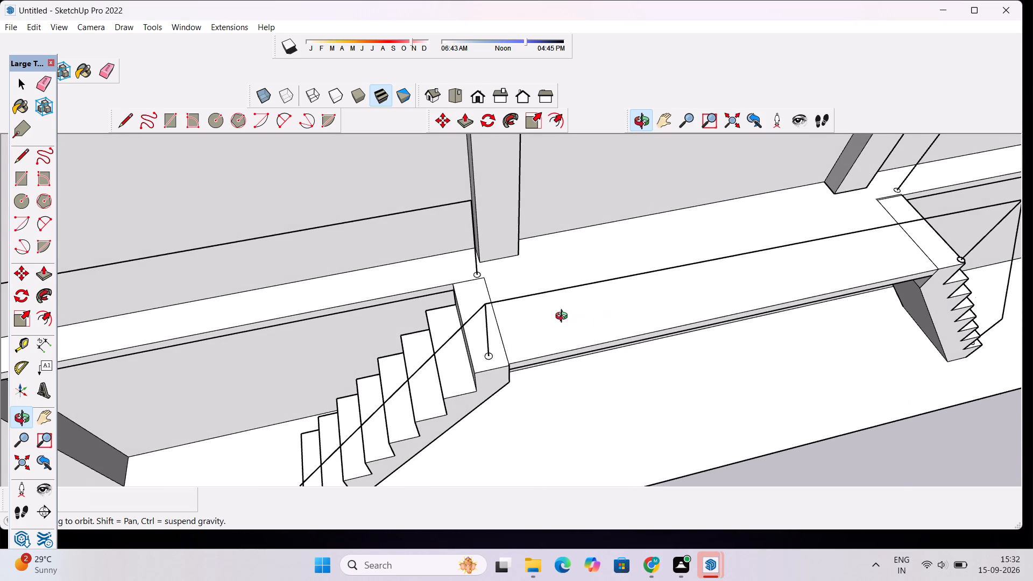
left_click_drag(556, 318, 525, 318)
scroll(519, 314, "down", 5)
scroll(806, 288, "up", 3)
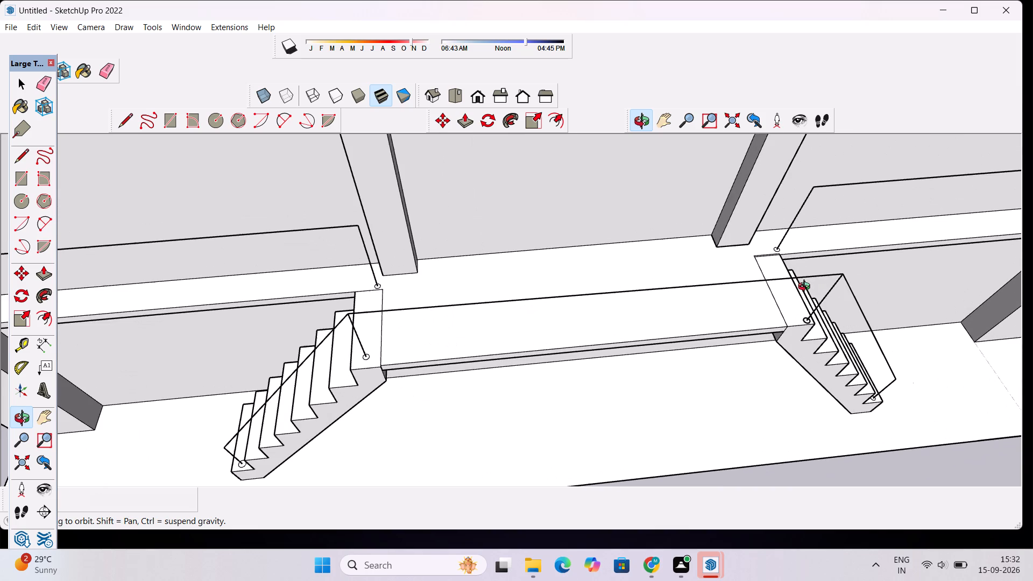
key("l")
left_click(345, 316)
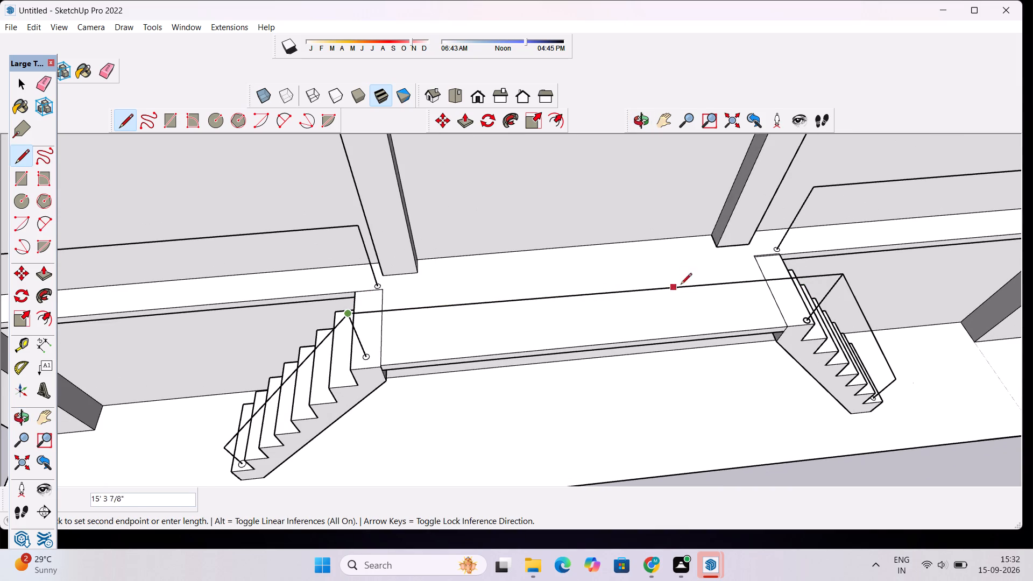
scroll(762, 274, "up", 4)
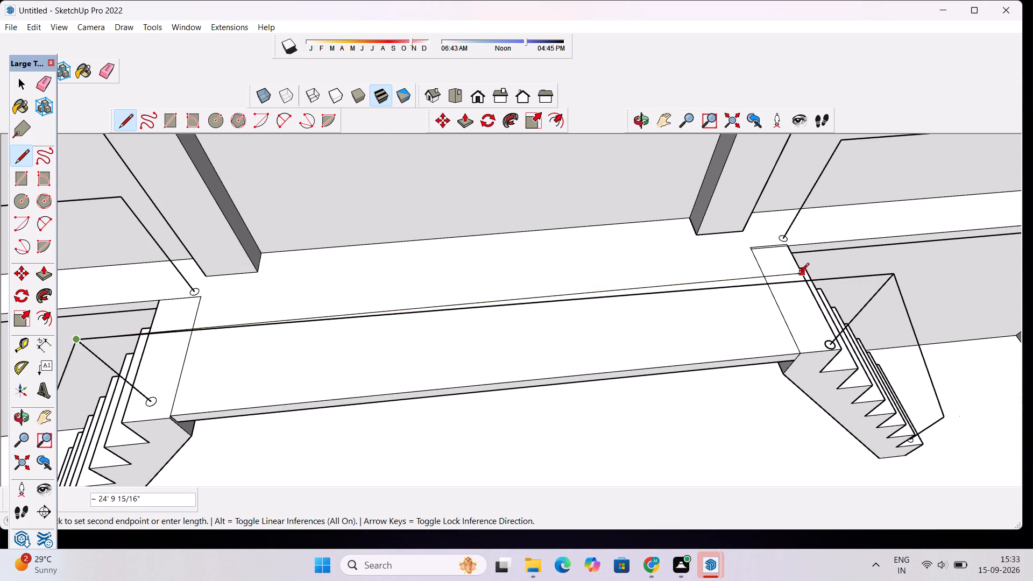
scroll(858, 272, "up", 8)
left_click(858, 272)
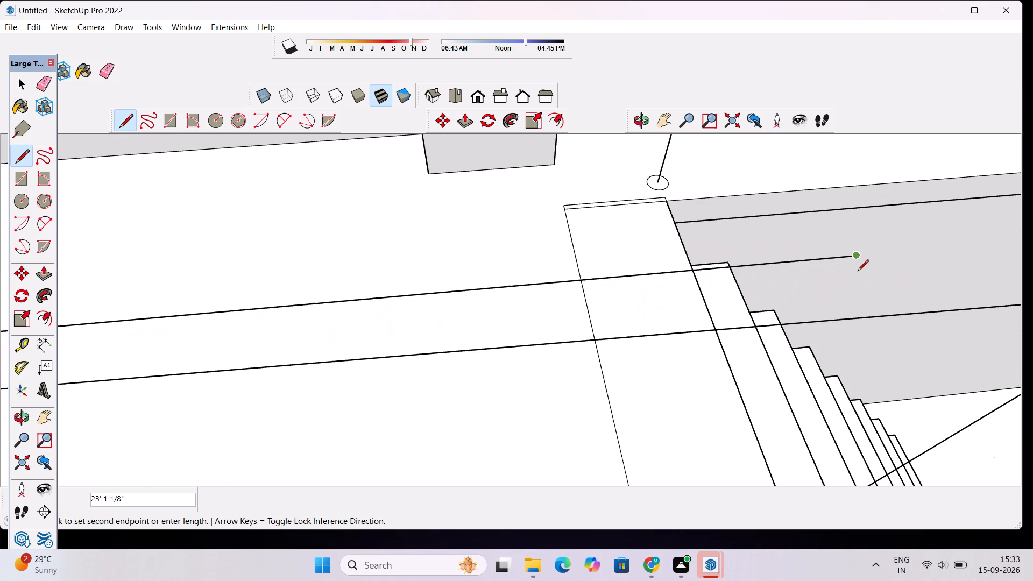
key("space")
Draw a 5' vertical post line down from the free end of the new landing rail line at the right staircase's top.
left_click(636, 125)
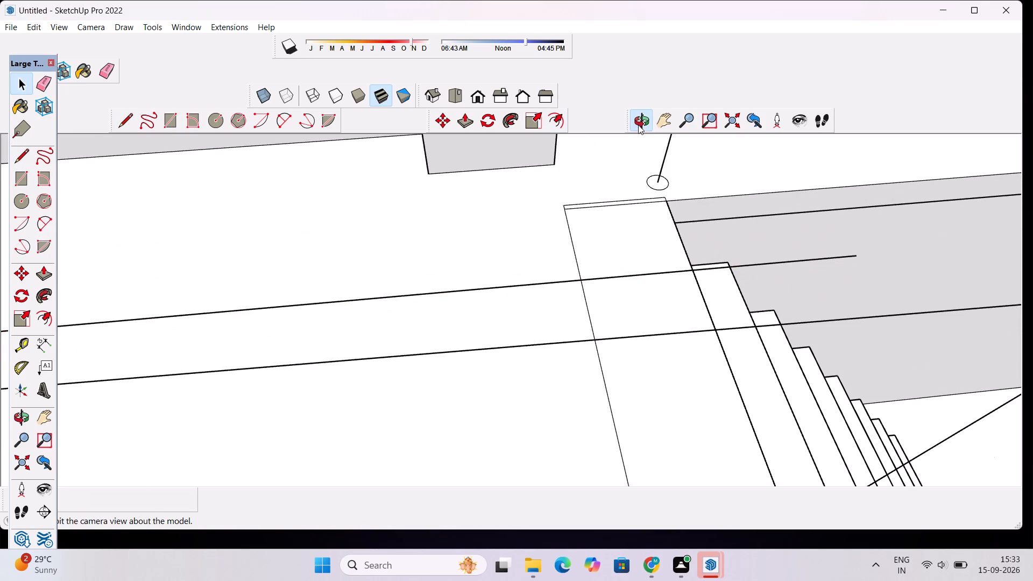
left_click_drag(682, 279, 438, 255)
scroll(422, 235, "down", 9)
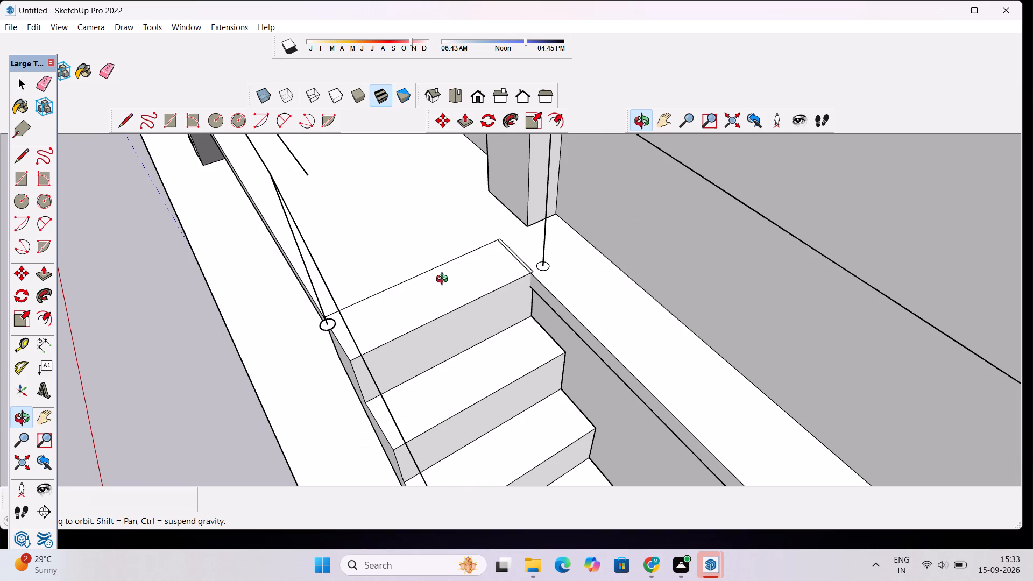
scroll(444, 285, "down", 5)
left_click_drag(361, 236, 410, 391, "shift")
scroll(371, 350, "up", 2, "shift")
left_click_drag(438, 431, 378, 346, "shift")
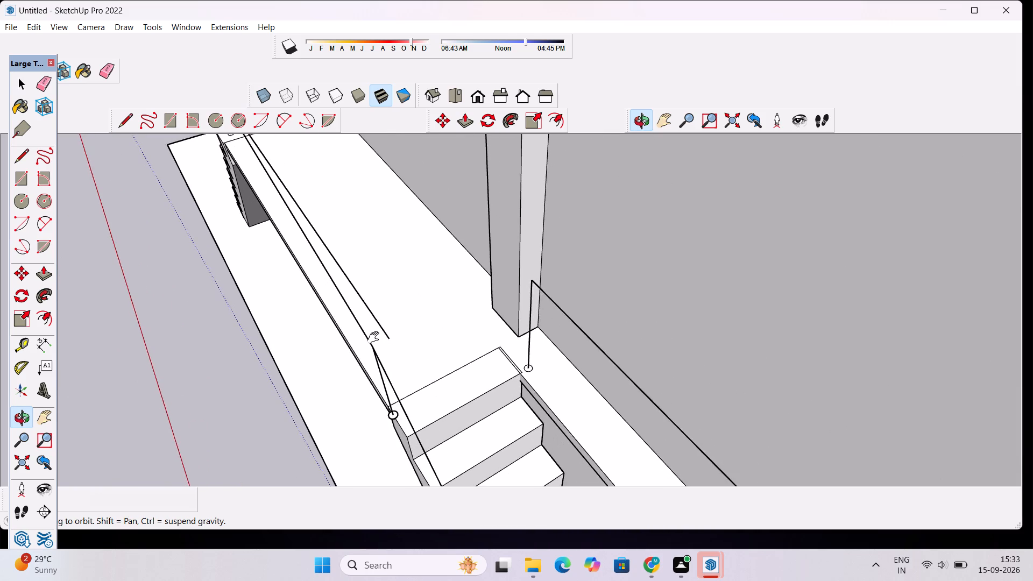
scroll(375, 337, "up", 1)
scroll(375, 337, "down", 3)
left_click_drag(369, 406, 442, 341)
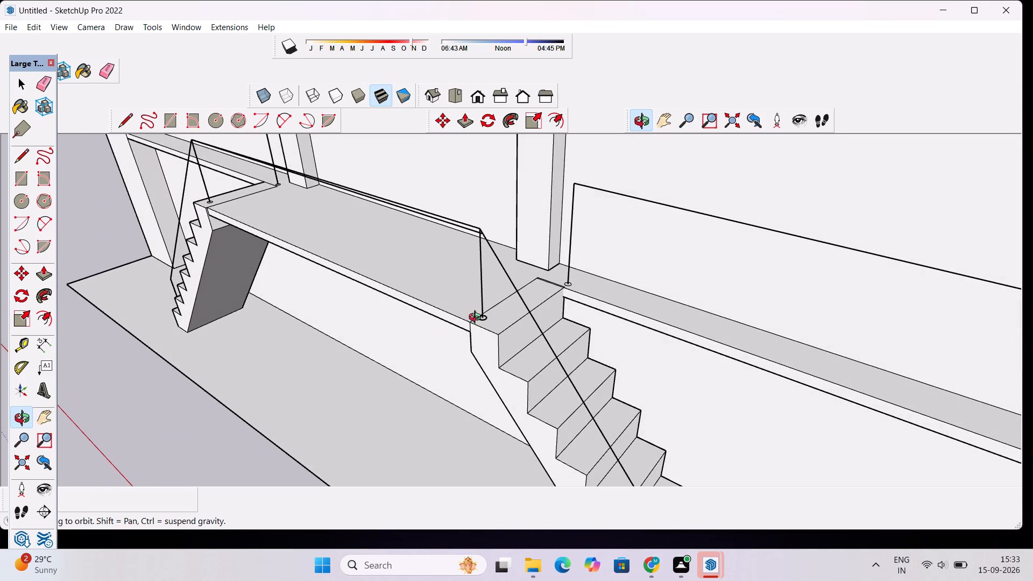
scroll(479, 314, "up", 5)
left_click_drag(502, 293, 417, 326)
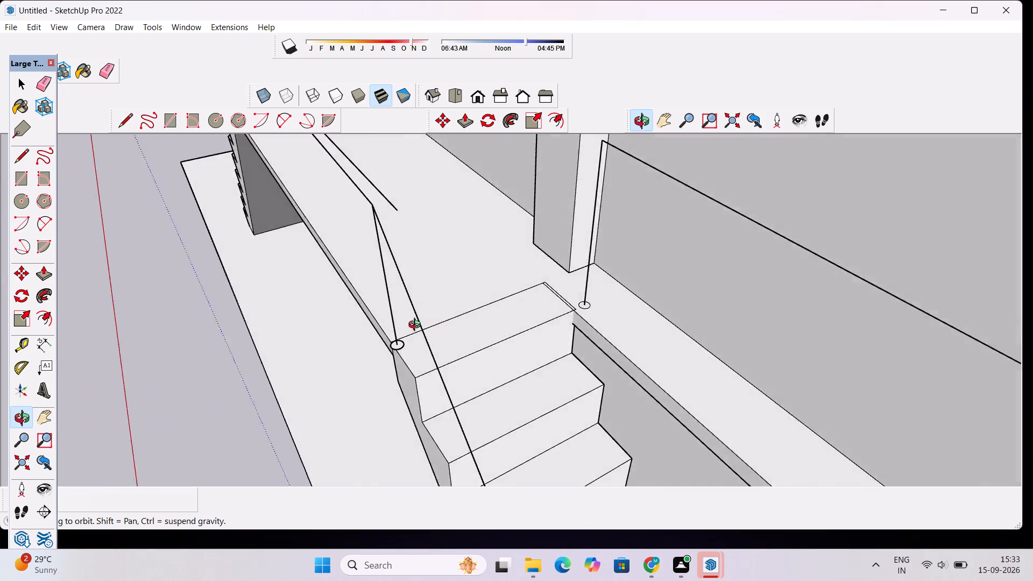
left_click_drag(417, 326, 343, 353)
key("l")
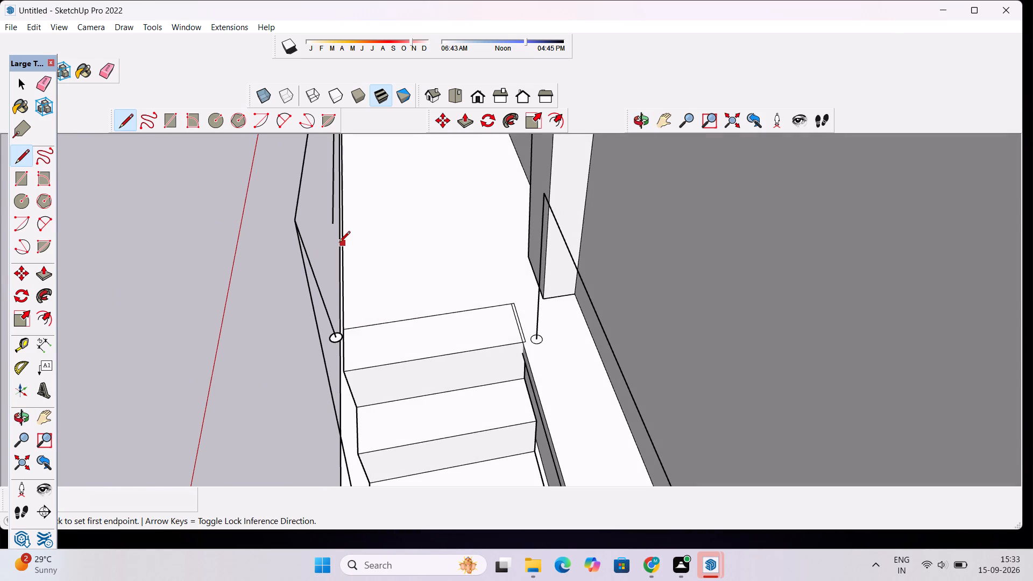
left_click(331, 224)
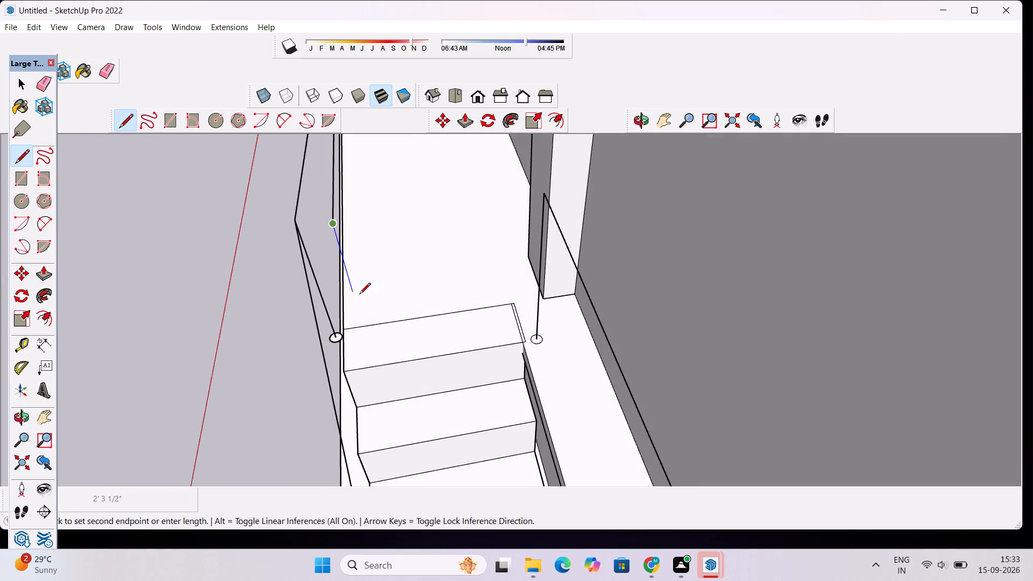
scroll(347, 316, "up", 4)
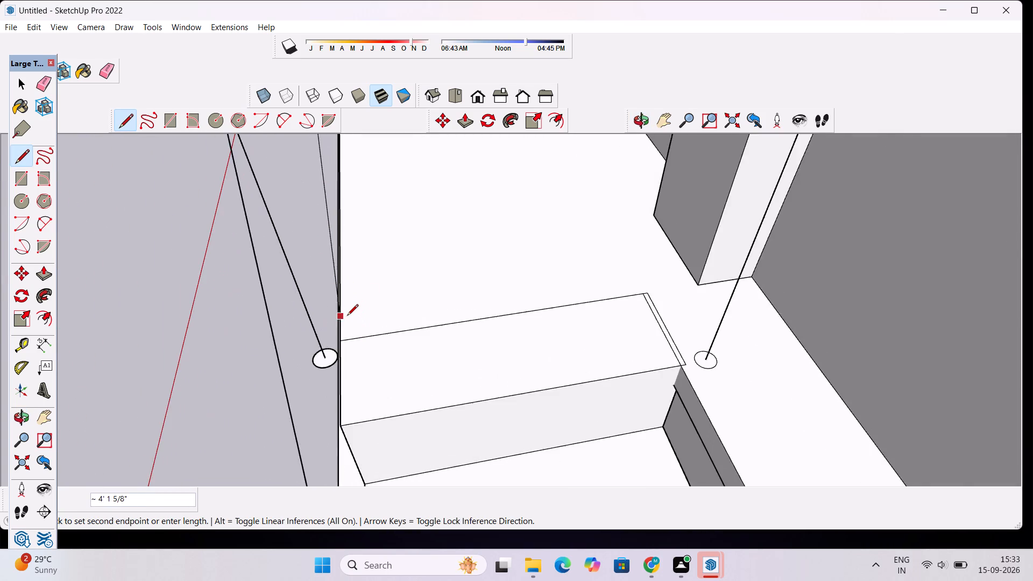
scroll(347, 316, "up", 9)
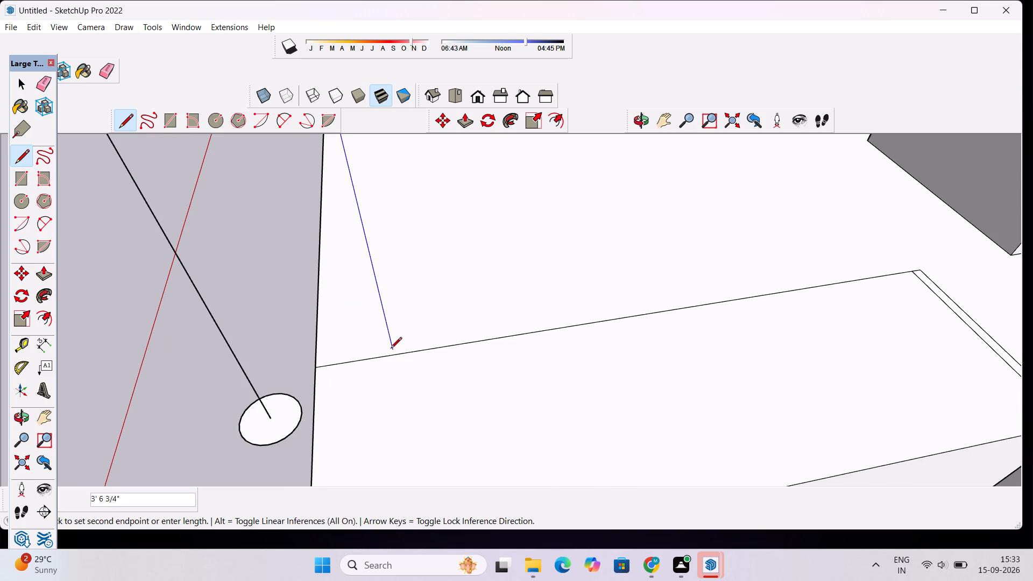
scroll(390, 348, "up", 9)
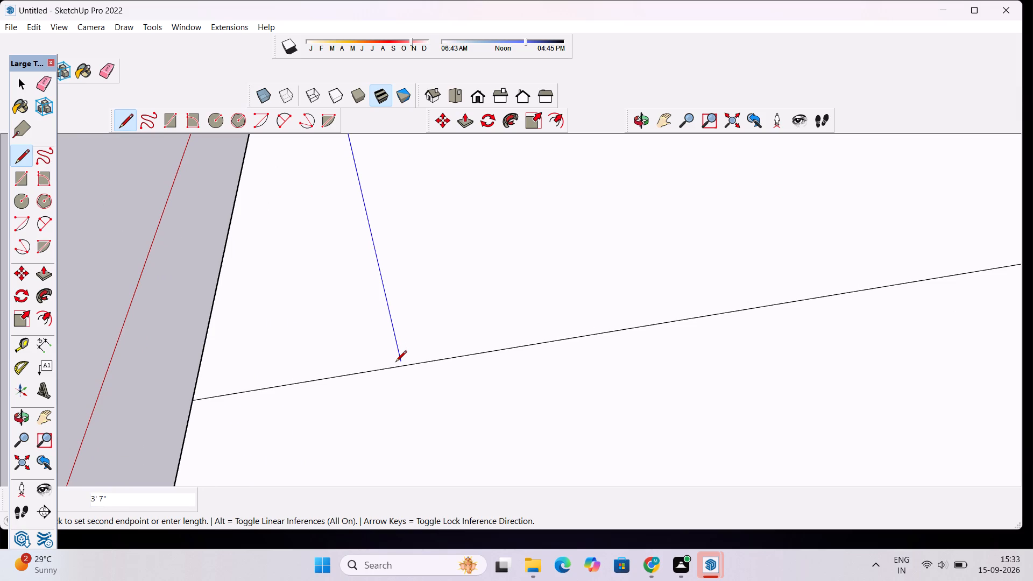
type("5'")
key("Return")
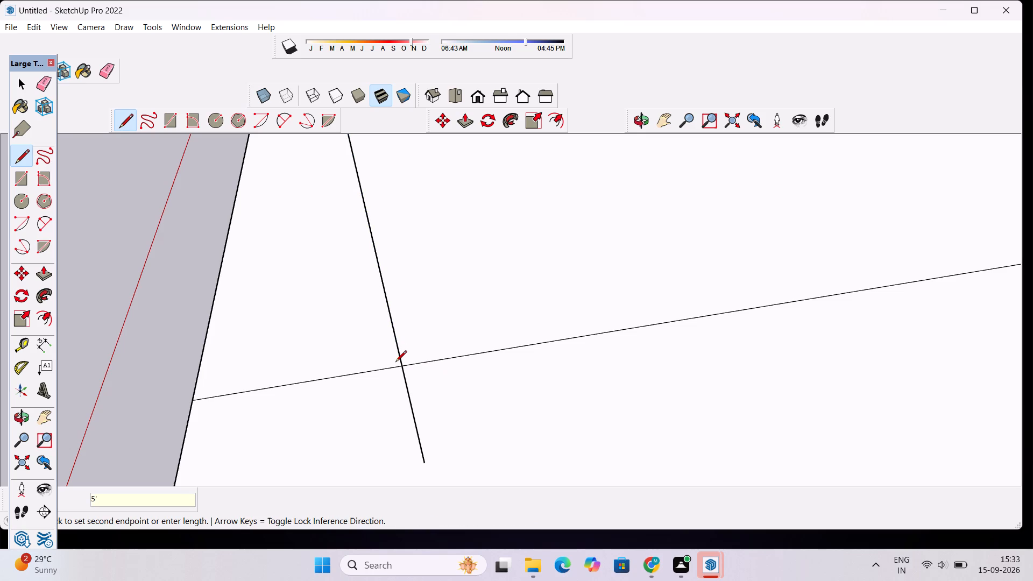
scroll(402, 359, "down", 20)
scroll(402, 359, "down", 1)
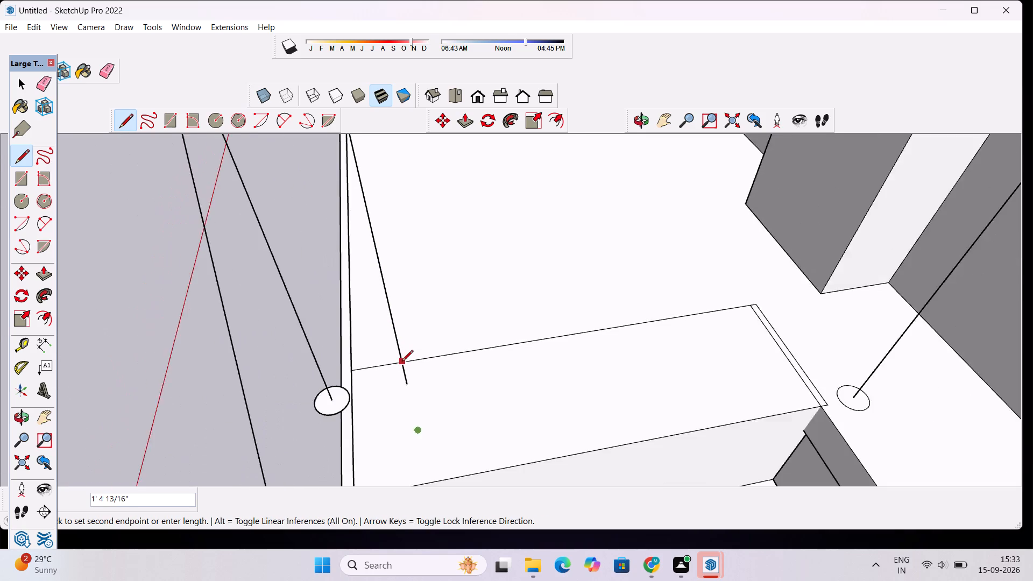
scroll(402, 362, "down", 2)
key("space")
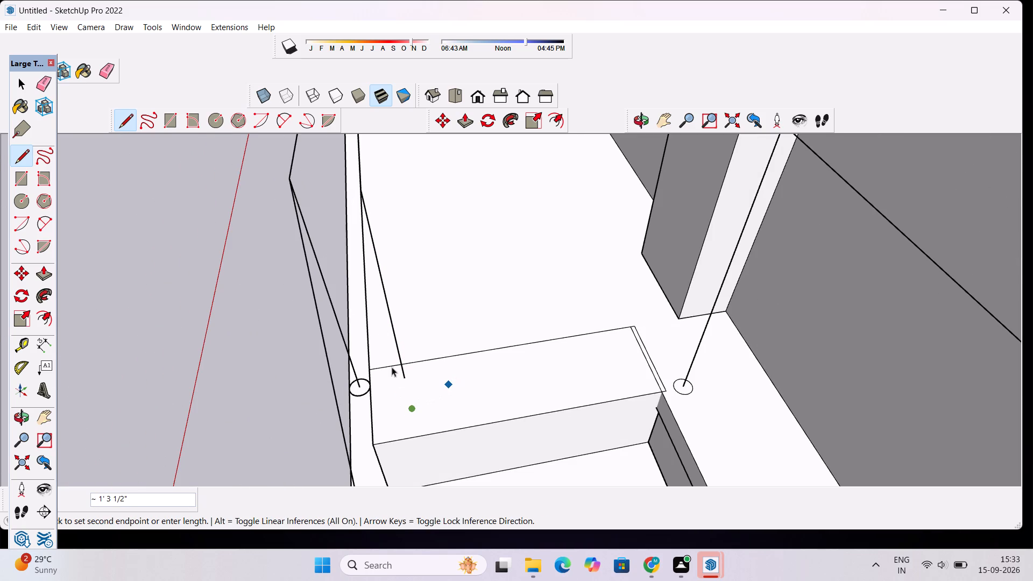
Erase the old landing rail line, its post line and the post circle at the right staircase's top.
left_click(638, 119)
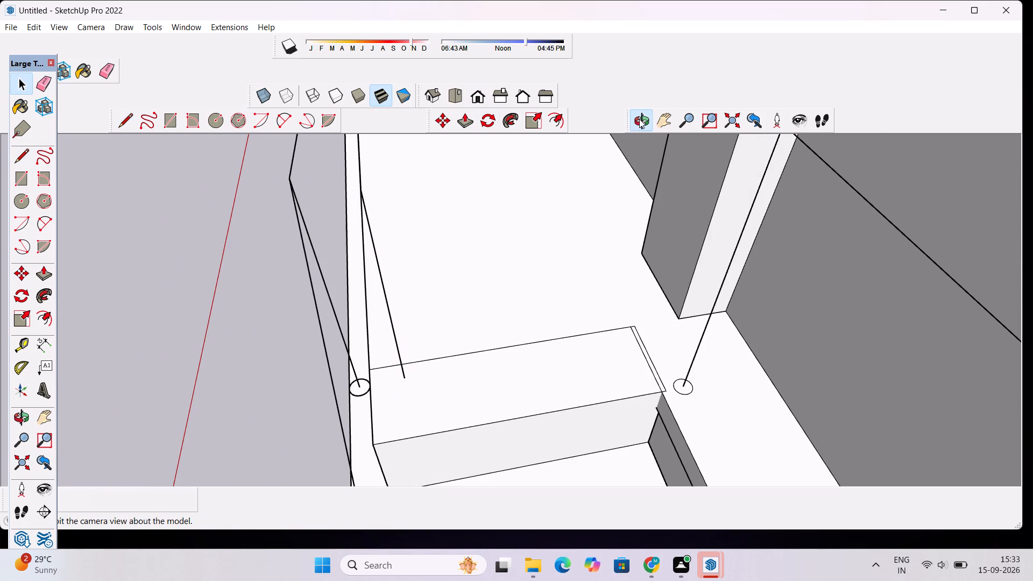
left_click_drag(452, 228, 585, 282)
scroll(442, 281, "down", 6)
left_click_drag(409, 357, 471, 332)
left_click_drag(448, 360, 385, 384)
key("space")
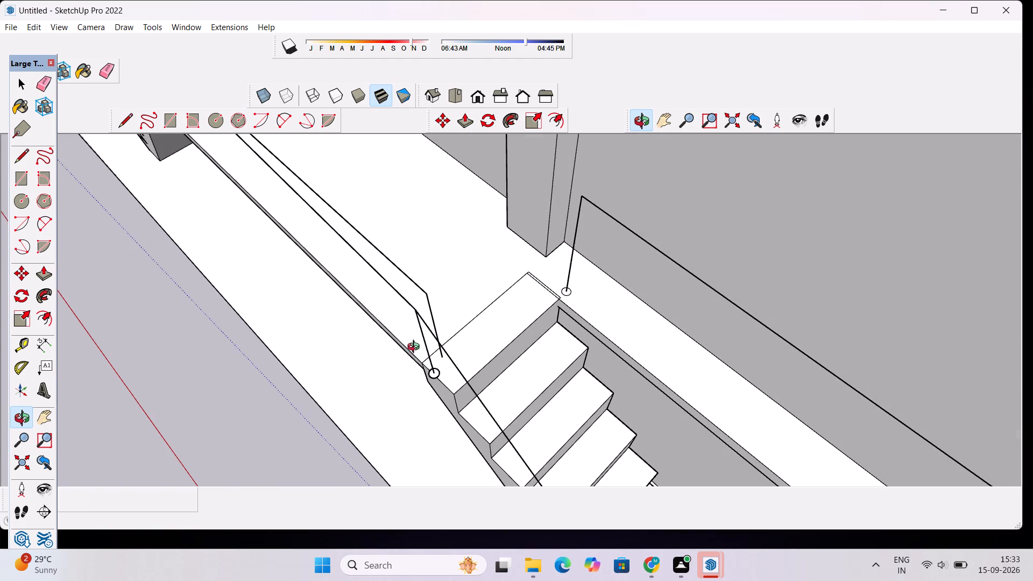
key("e")
left_click(407, 296)
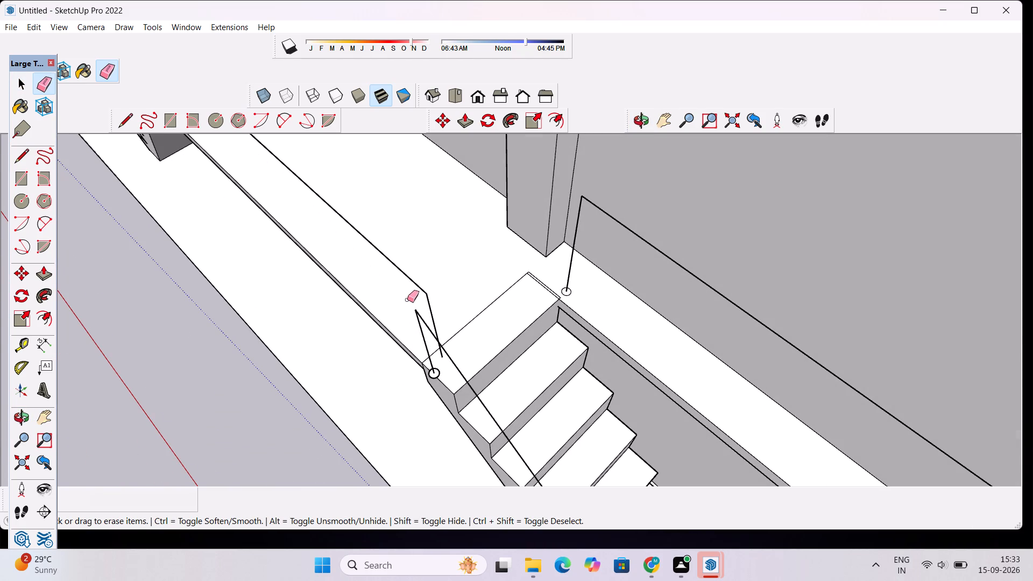
scroll(408, 314, "up", 3)
left_click_drag(424, 335, 430, 342)
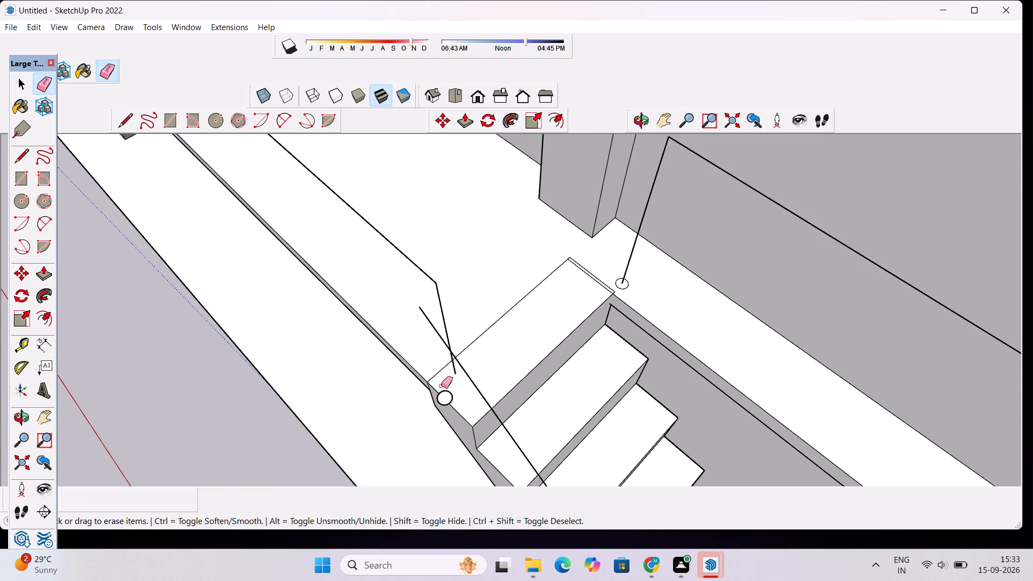
left_click_drag(448, 390, 450, 395)
scroll(475, 221, "down", 4)
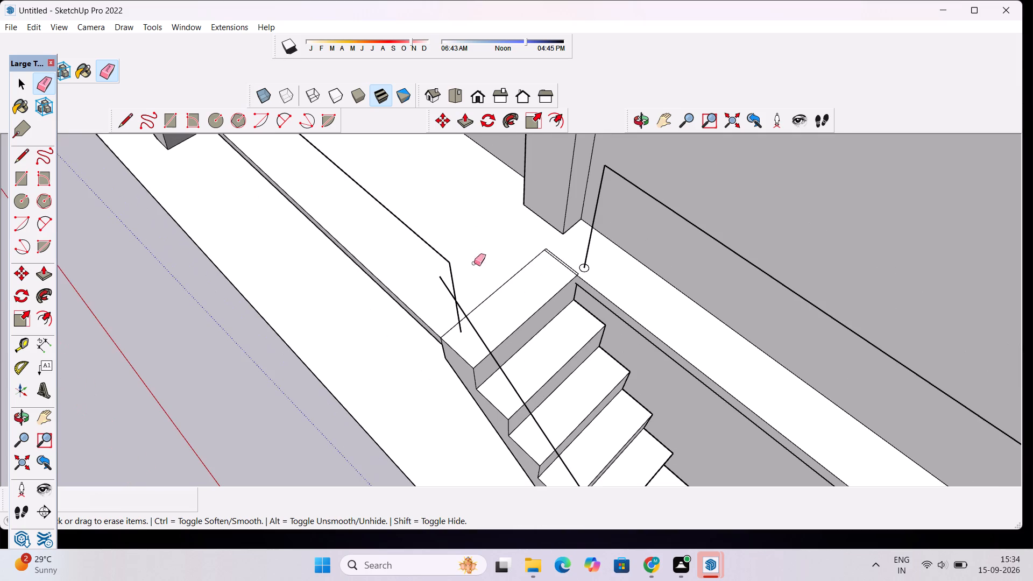
Erase the old sloping rail line above the right staircase, keeping the short post line on its bottom step.
left_click(639, 125)
left_click_drag(347, 309, 547, 265)
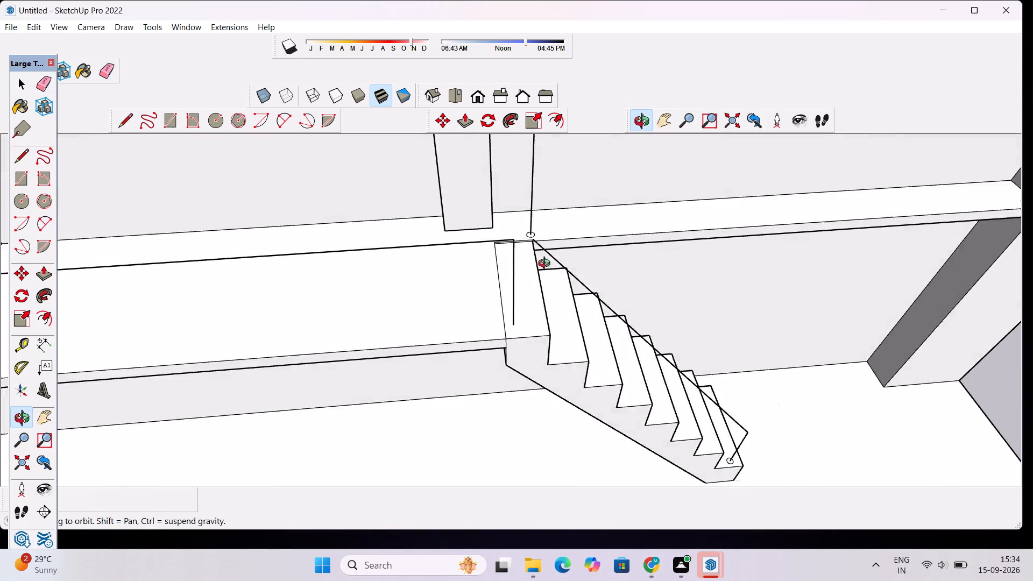
left_click_drag(547, 265, 578, 268)
scroll(528, 286, "up", 3)
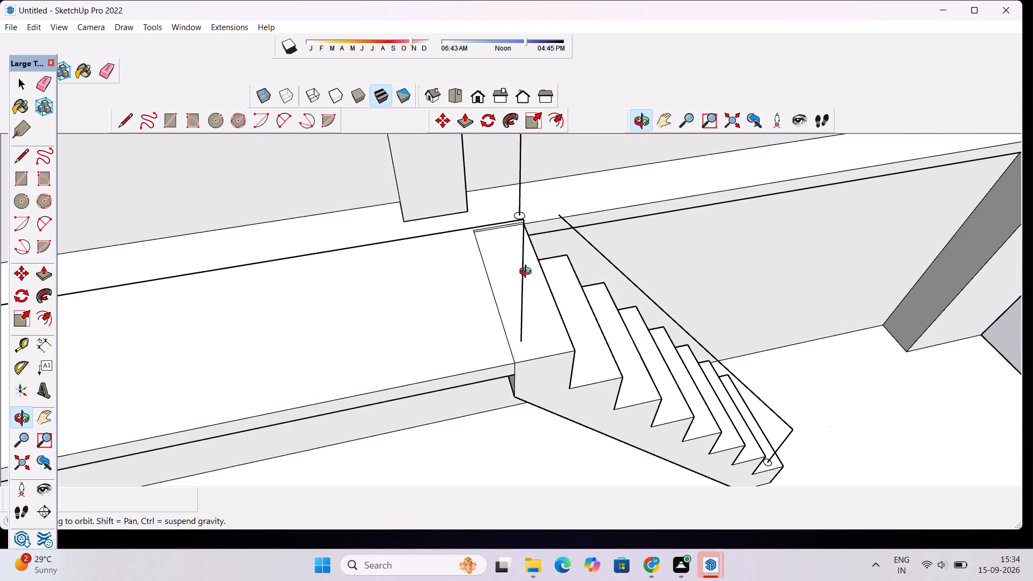
scroll(528, 273, "down", 2)
left_click_drag(528, 273, 450, 375, "shift")
scroll(442, 349, "up", 3, "shift")
scroll(459, 330, "down", 5, "shift")
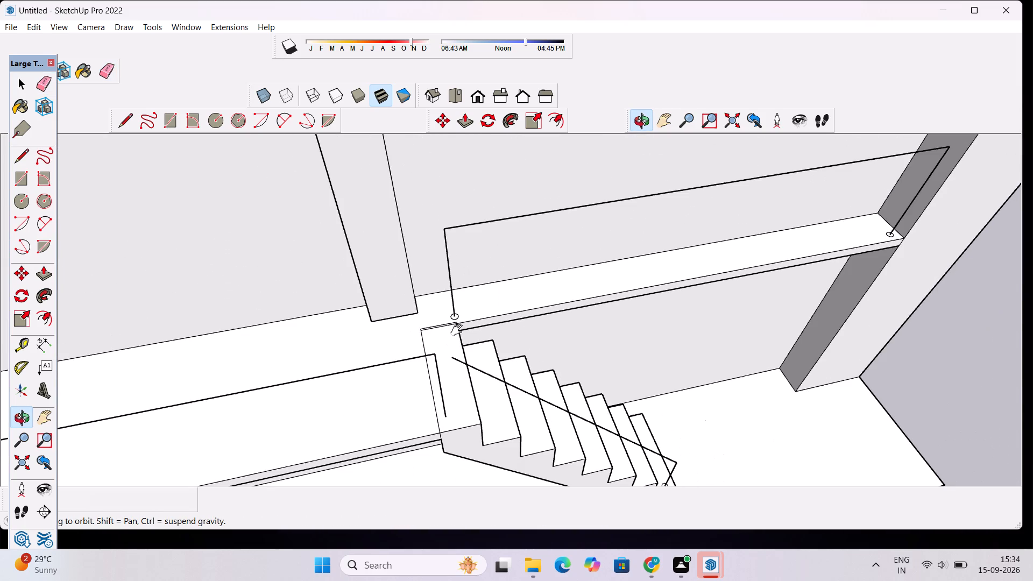
key("e")
scroll(459, 333, "down", 5)
left_click_drag(478, 349, 481, 357)
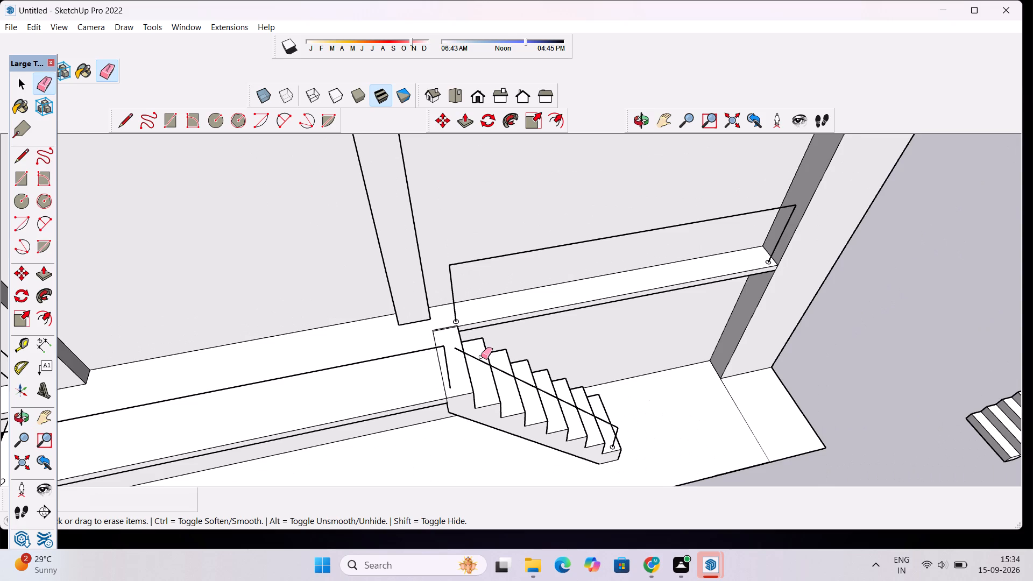
left_click_drag(481, 357, 482, 365)
scroll(597, 429, "up", 8)
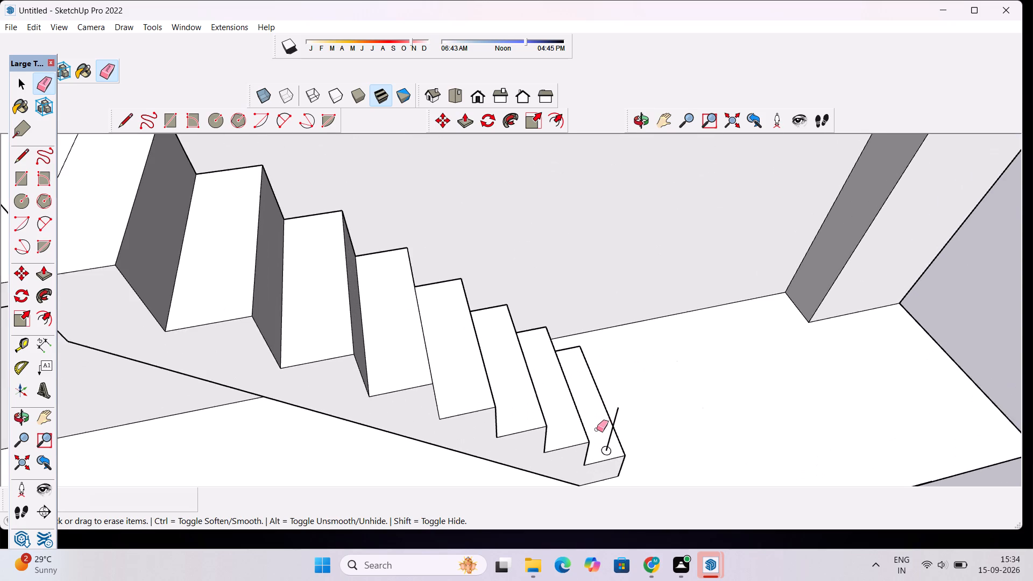
scroll(597, 426, "down", 4)
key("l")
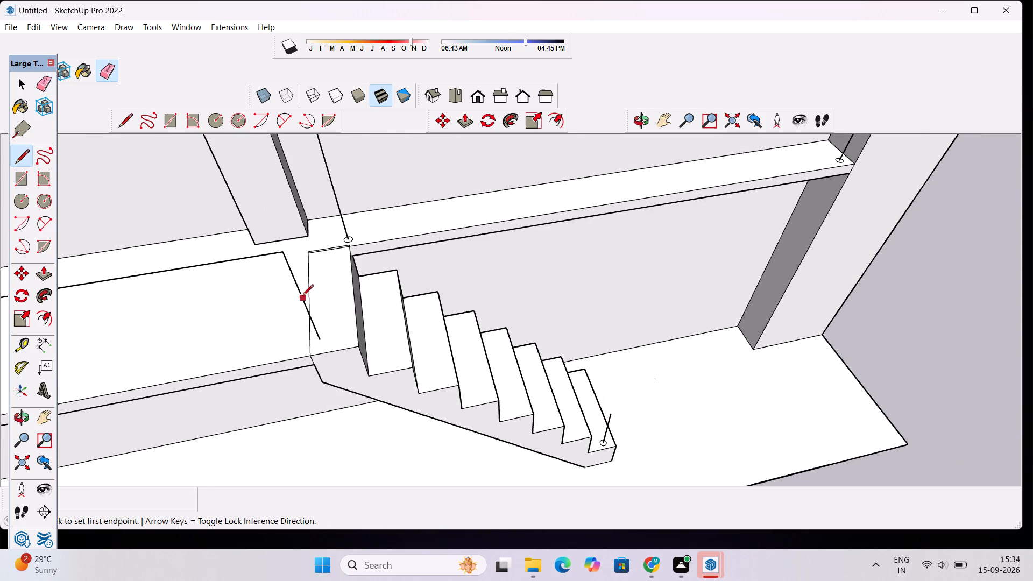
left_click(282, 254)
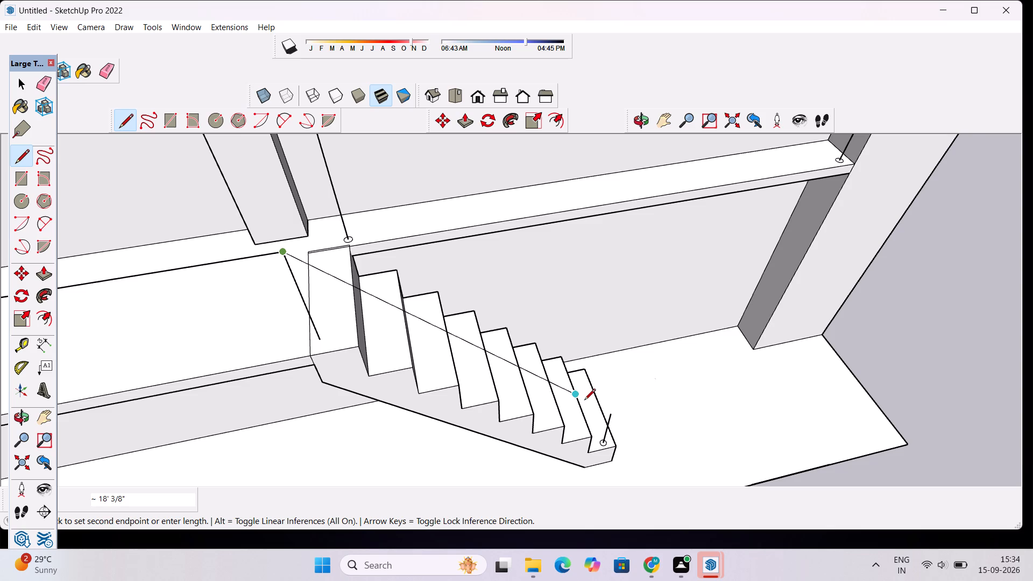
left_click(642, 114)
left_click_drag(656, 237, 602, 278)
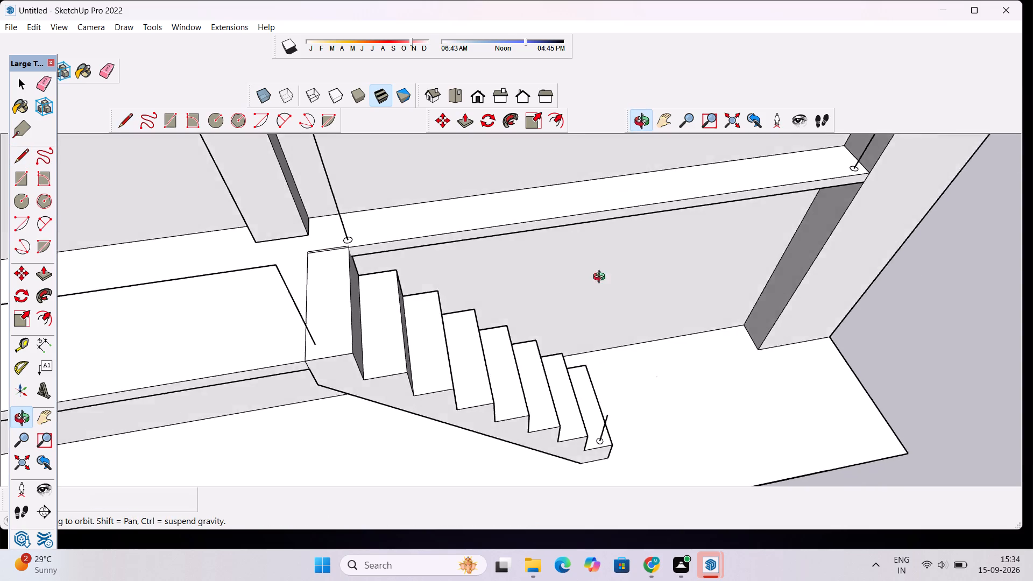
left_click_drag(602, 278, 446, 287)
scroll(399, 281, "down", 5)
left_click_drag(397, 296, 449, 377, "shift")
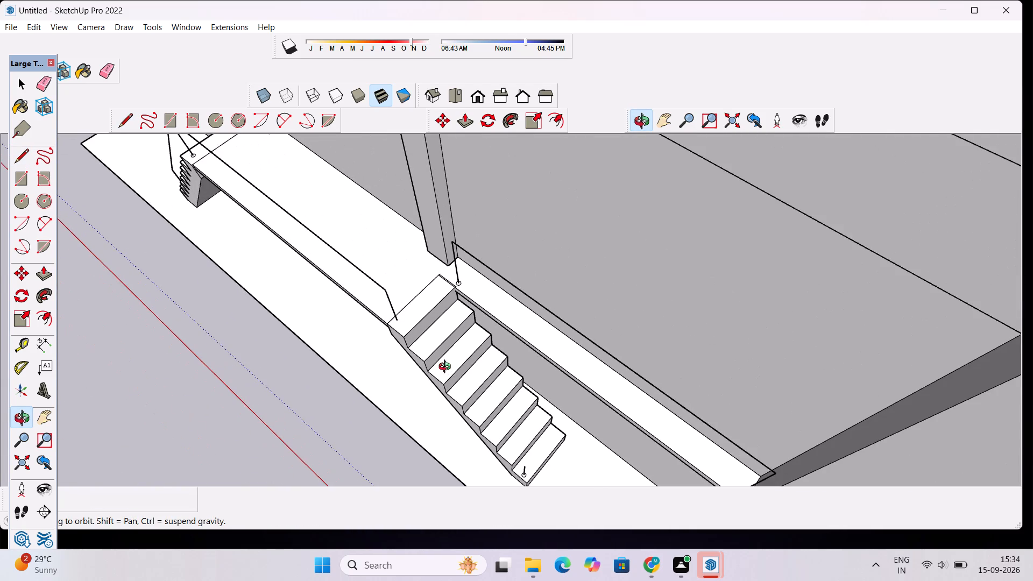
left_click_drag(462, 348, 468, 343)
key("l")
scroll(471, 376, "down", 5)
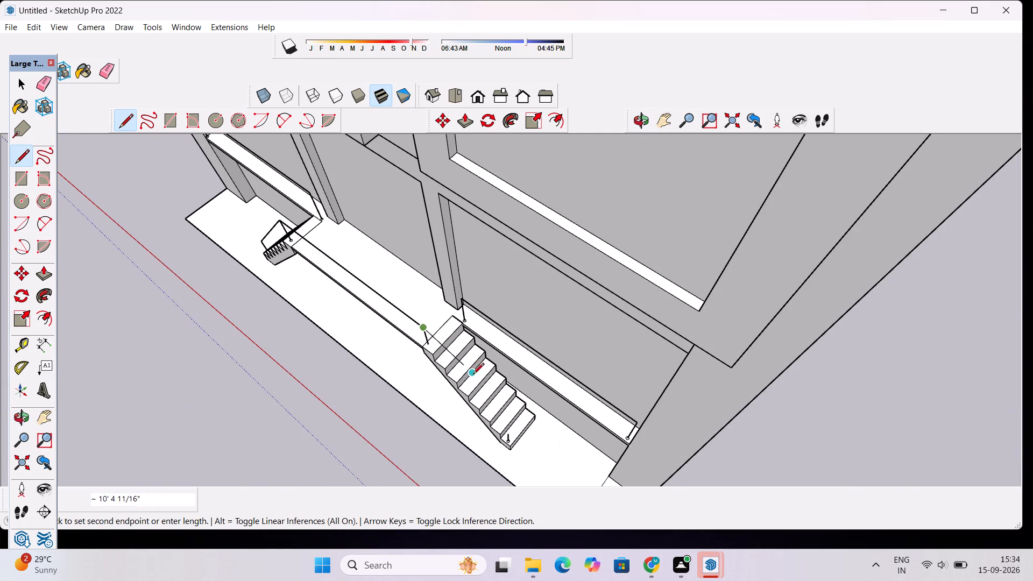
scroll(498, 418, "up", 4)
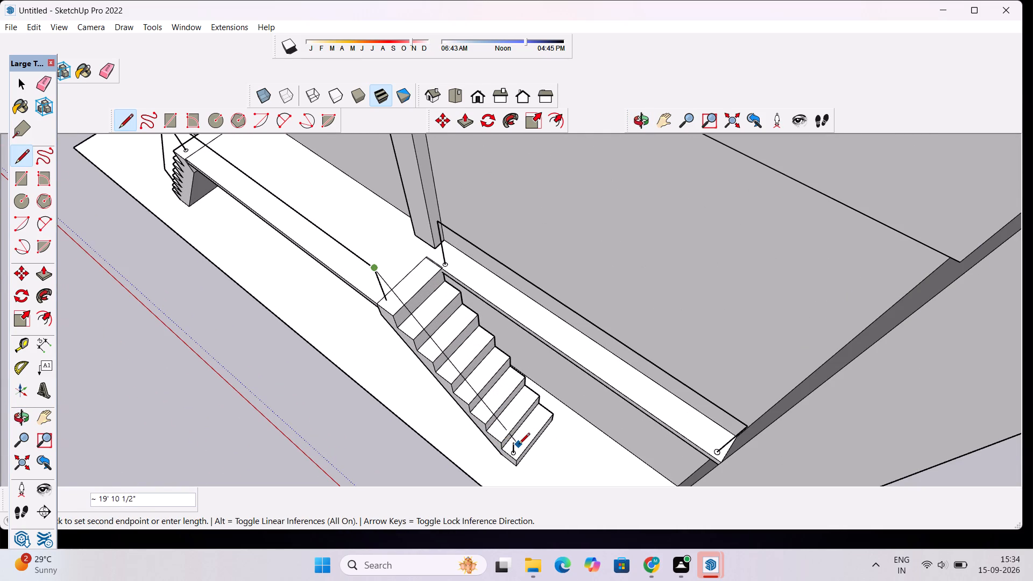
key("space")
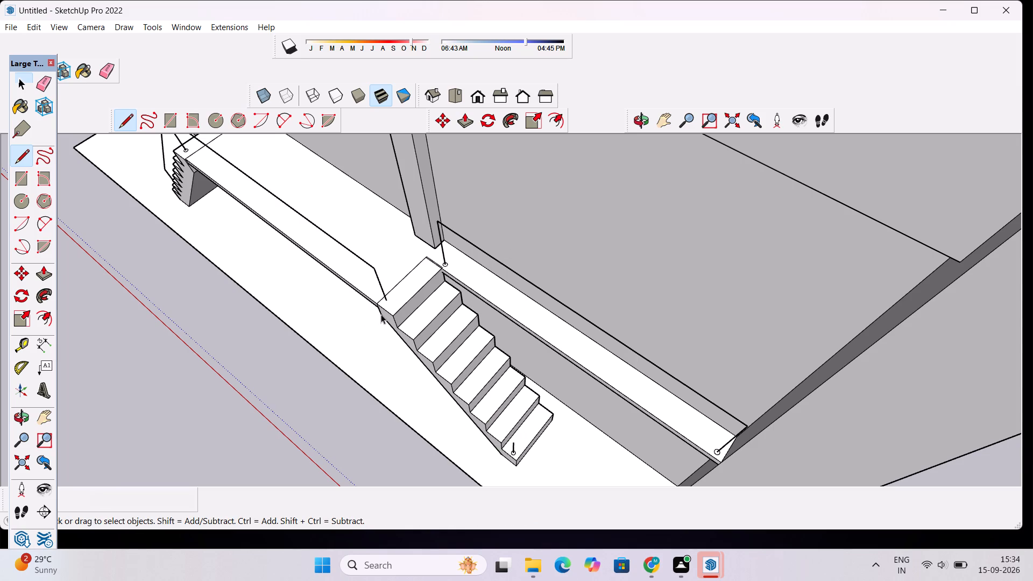
Examine the railing path lines along the upper slab, landing and both staircases, including the gap above the right staircase.
left_click(643, 127)
left_click_drag(479, 225, 512, 224)
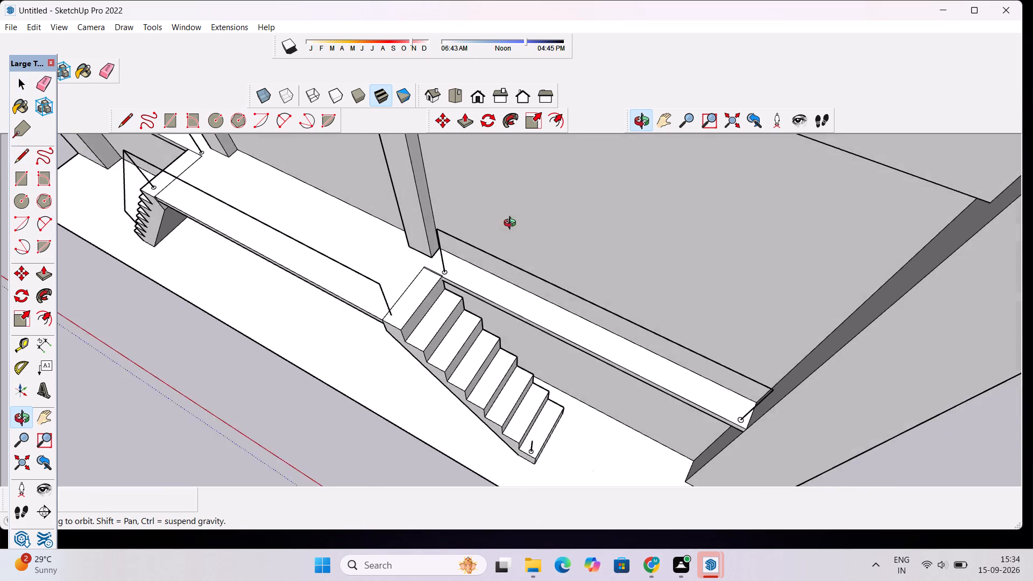
left_click_drag(512, 224, 599, 201)
scroll(595, 201, "down", 3)
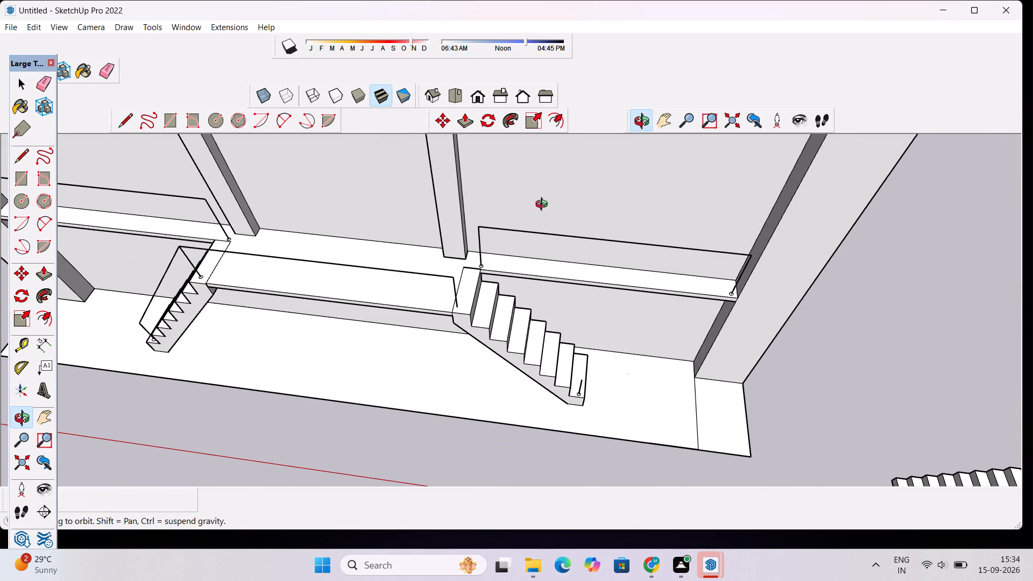
scroll(536, 221, "down", 3)
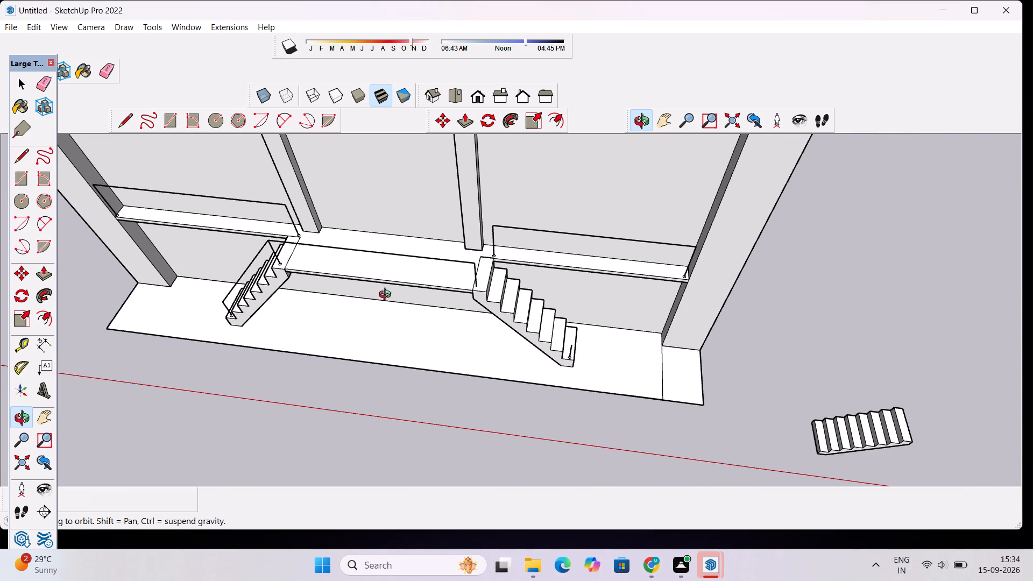
left_click_drag(267, 329, 626, 229)
scroll(626, 229, "down", 3)
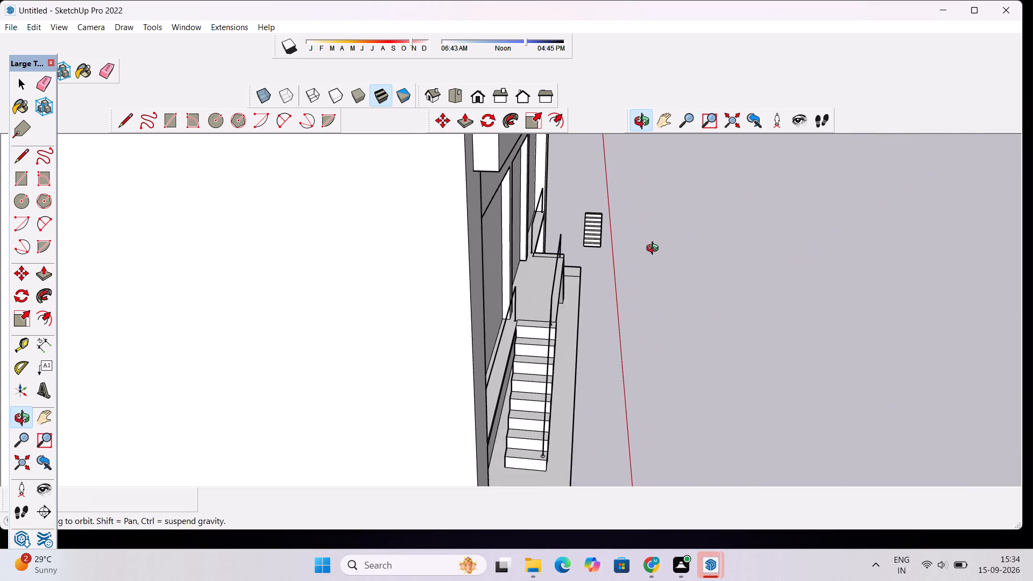
left_click_drag(664, 267, 461, 277)
scroll(464, 301, "down", 2)
left_click_drag(534, 288, 337, 310, "shift")
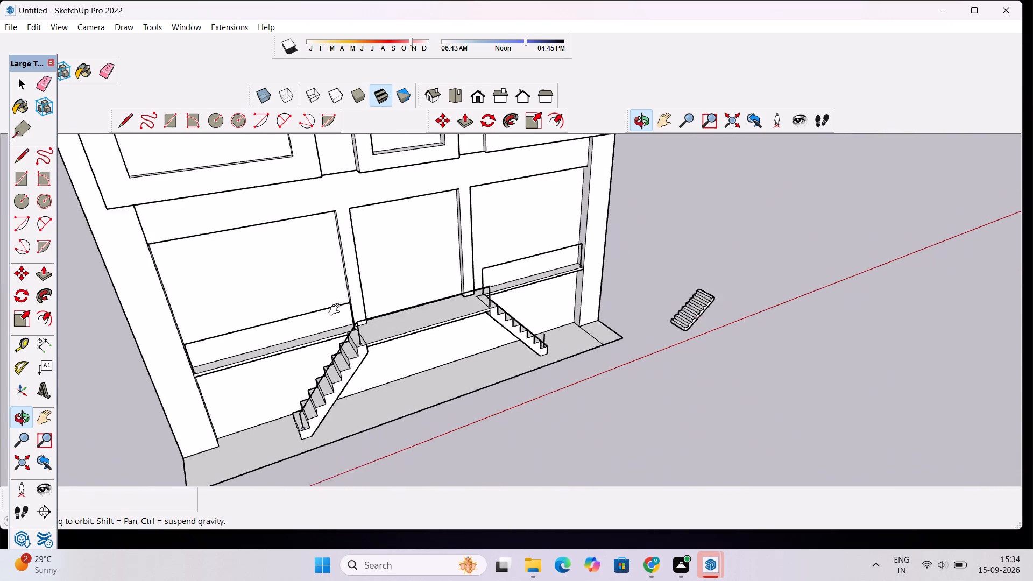
left_click_drag(337, 310, 297, 310, "shift")
scroll(319, 310, "up", 9)
left_click_drag(553, 259, 350, 306)
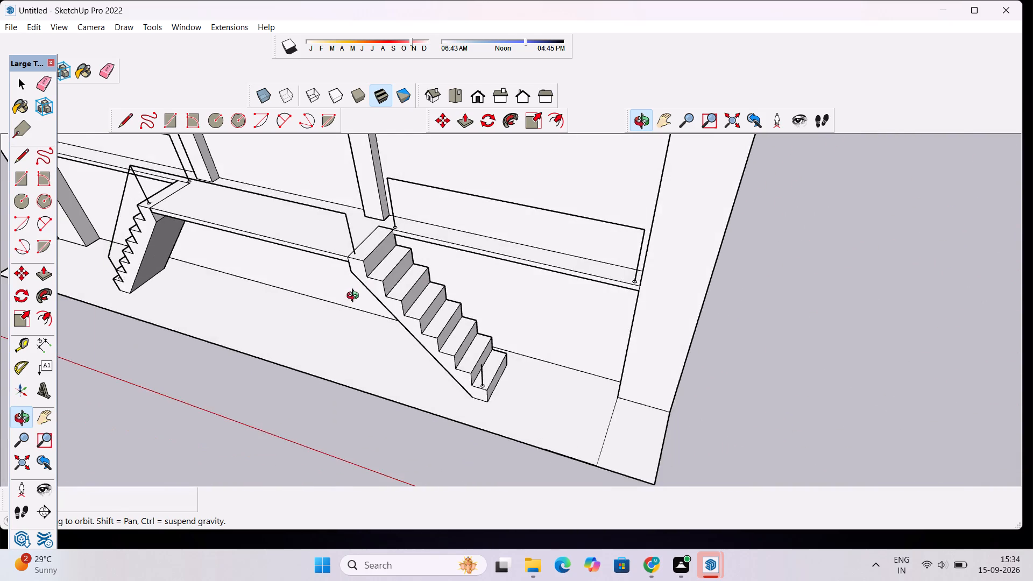
scroll(356, 296, "up", 2)
left_click_drag(402, 265, 397, 338, "shift")
scroll(405, 292, "down", 5, "shift")
left_click_drag(373, 324, 485, 259)
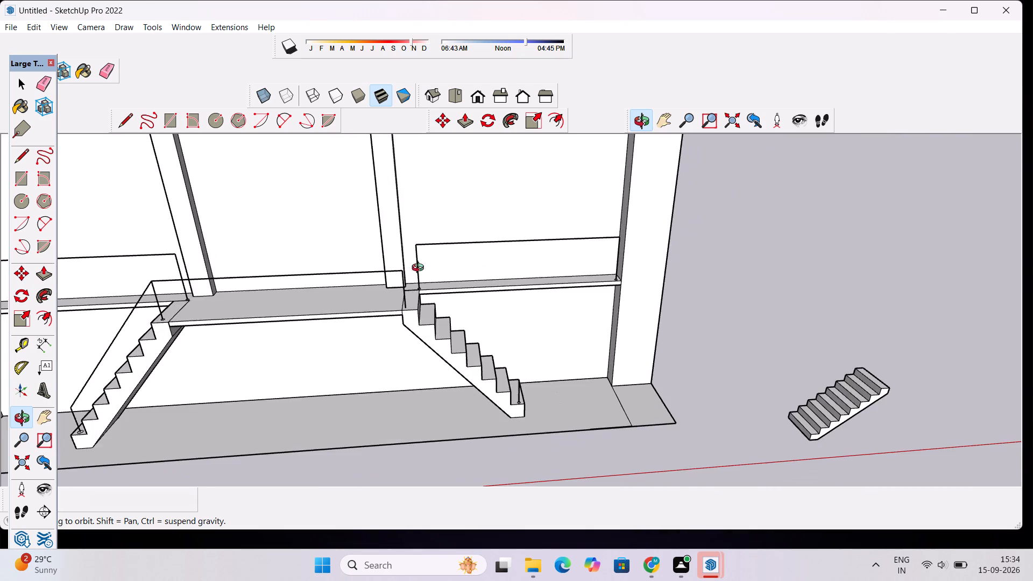
scroll(395, 277, "up", 5)
left_click_drag(399, 280, 294, 290, "shift")
scroll(289, 285, "down", 8)
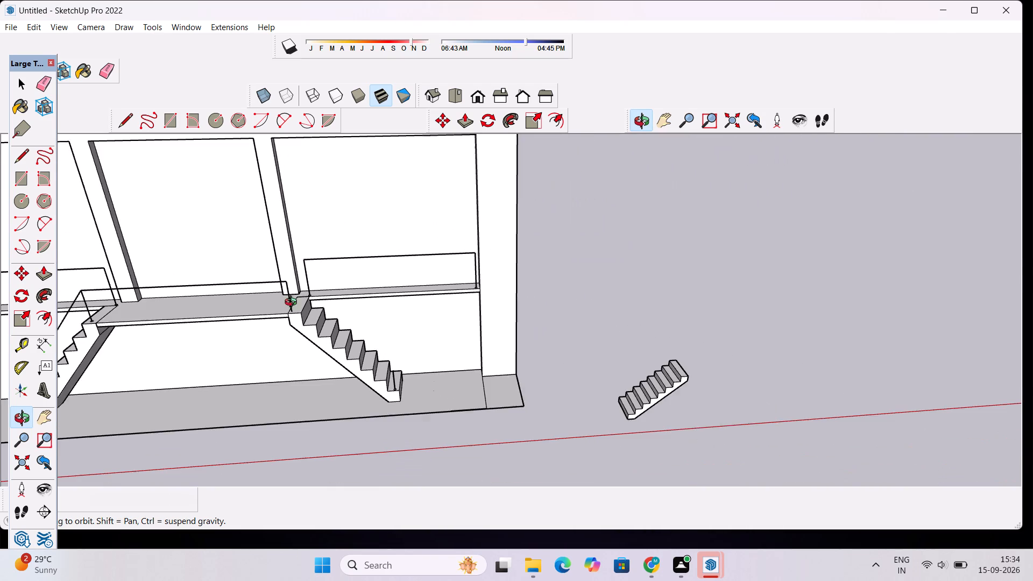
scroll(358, 385, "up", 5)
left_click_drag(467, 389, 282, 533)
left_click_drag(470, 373, 457, 382)
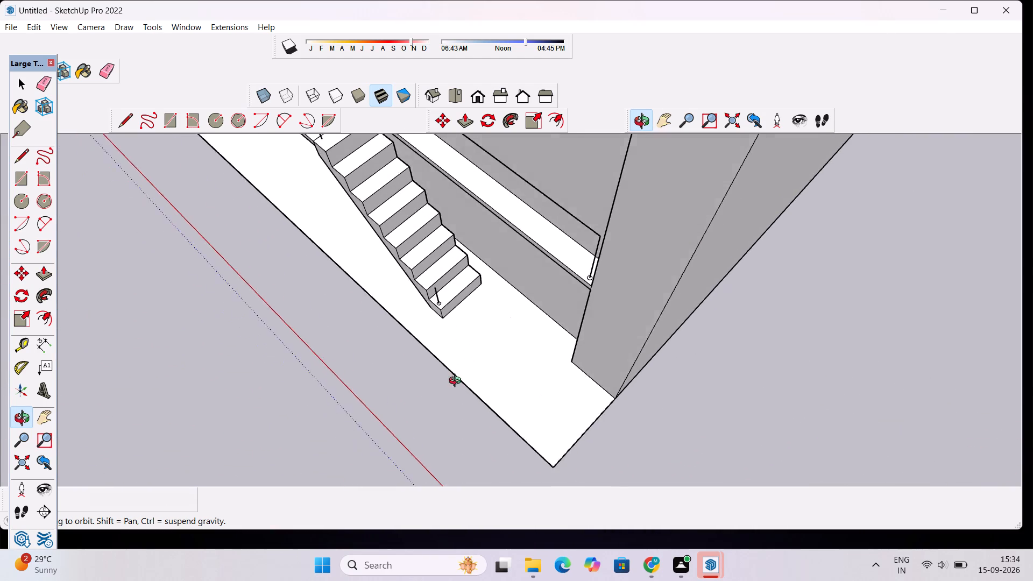
left_click_drag(457, 382, 408, 398)
scroll(410, 366, "down", 3)
left_click_drag(416, 289, 442, 388, "shift")
left_click_drag(449, 419, 431, 387, "shift")
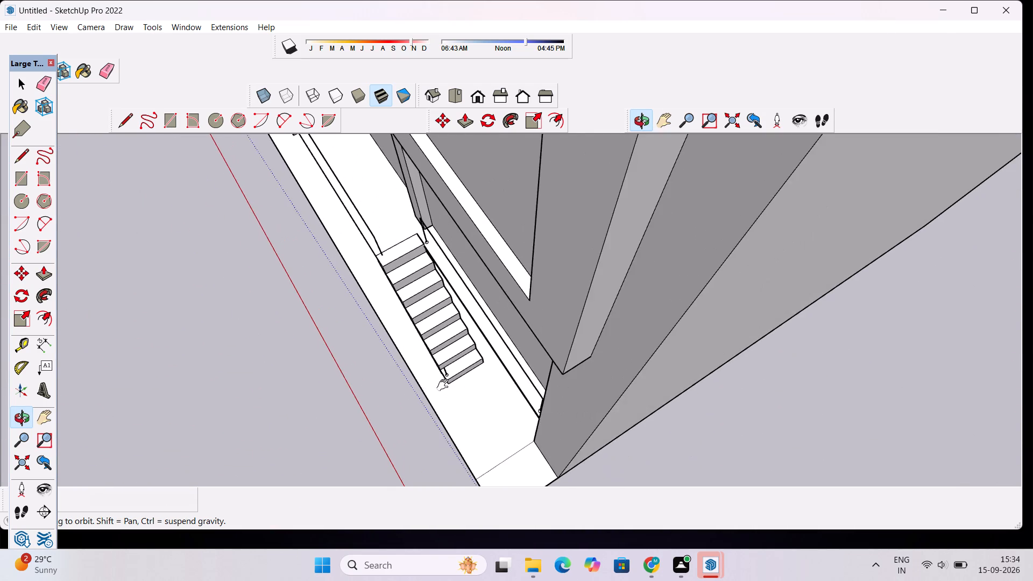
scroll(445, 383, "up", 5, "shift")
left_click_drag(444, 370, 459, 413, "shift")
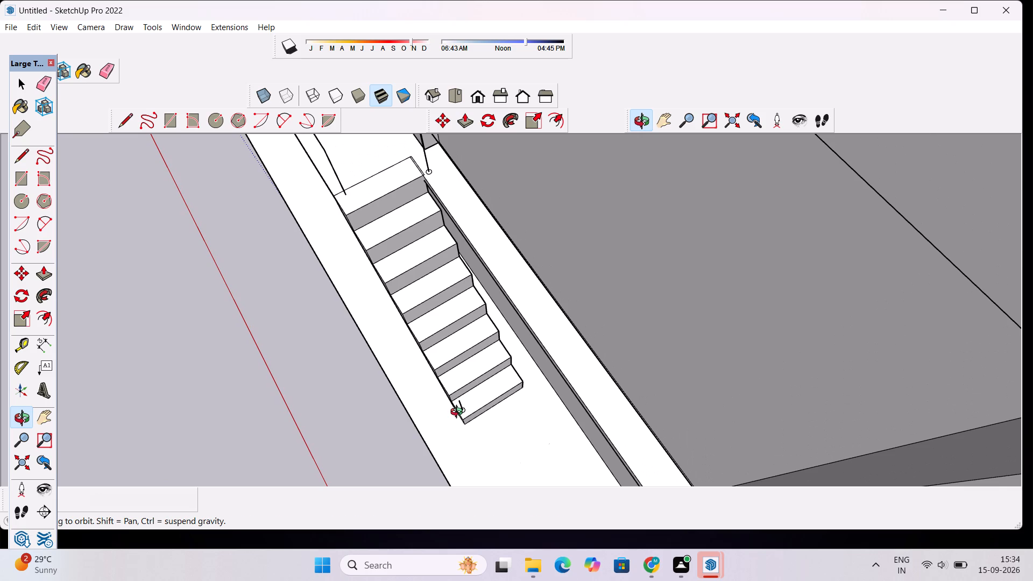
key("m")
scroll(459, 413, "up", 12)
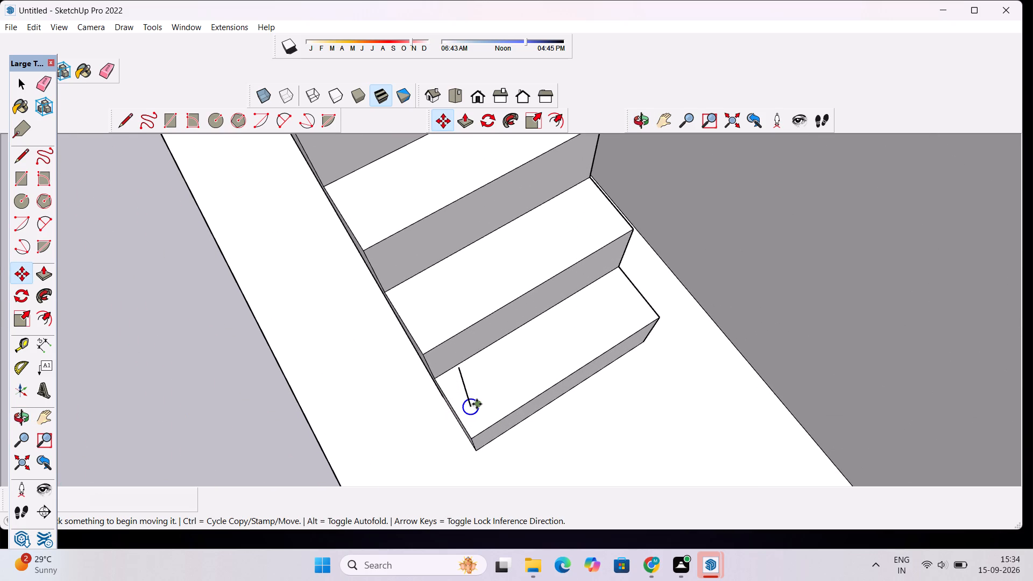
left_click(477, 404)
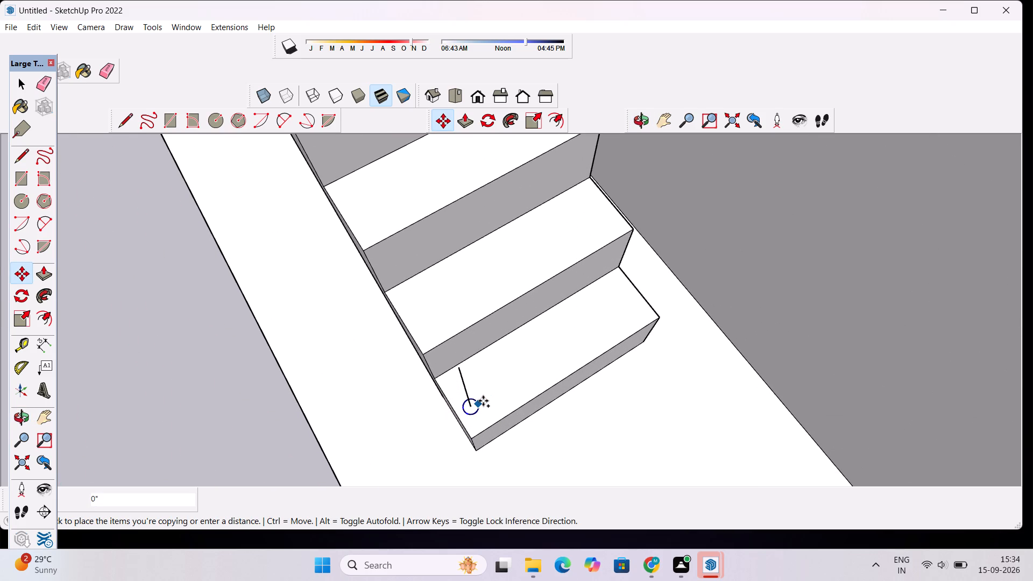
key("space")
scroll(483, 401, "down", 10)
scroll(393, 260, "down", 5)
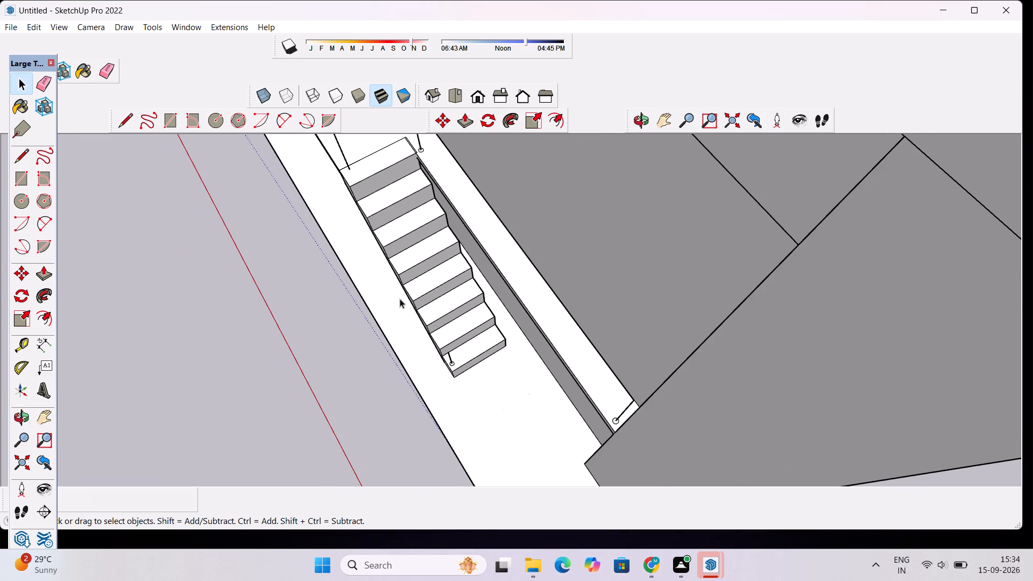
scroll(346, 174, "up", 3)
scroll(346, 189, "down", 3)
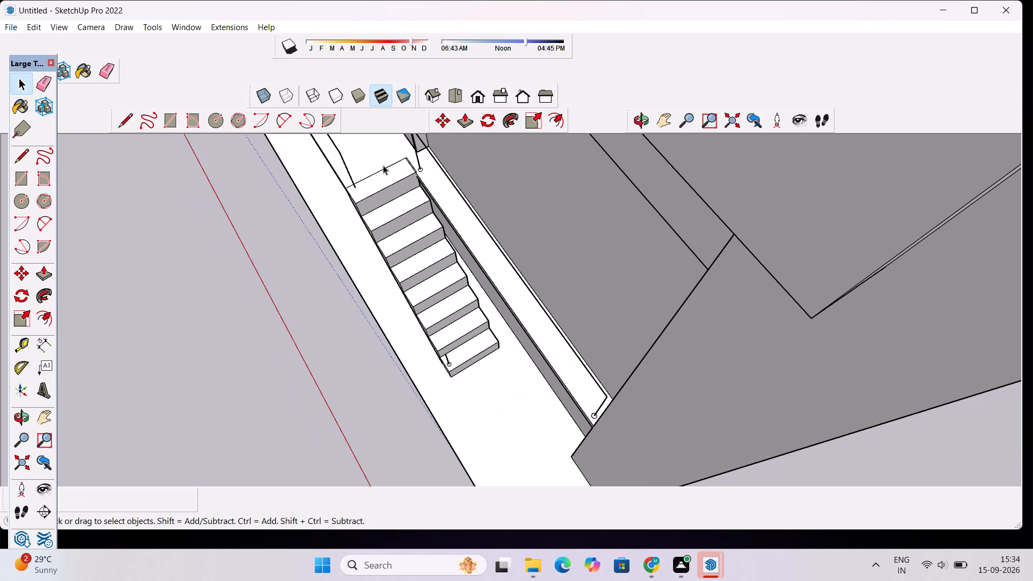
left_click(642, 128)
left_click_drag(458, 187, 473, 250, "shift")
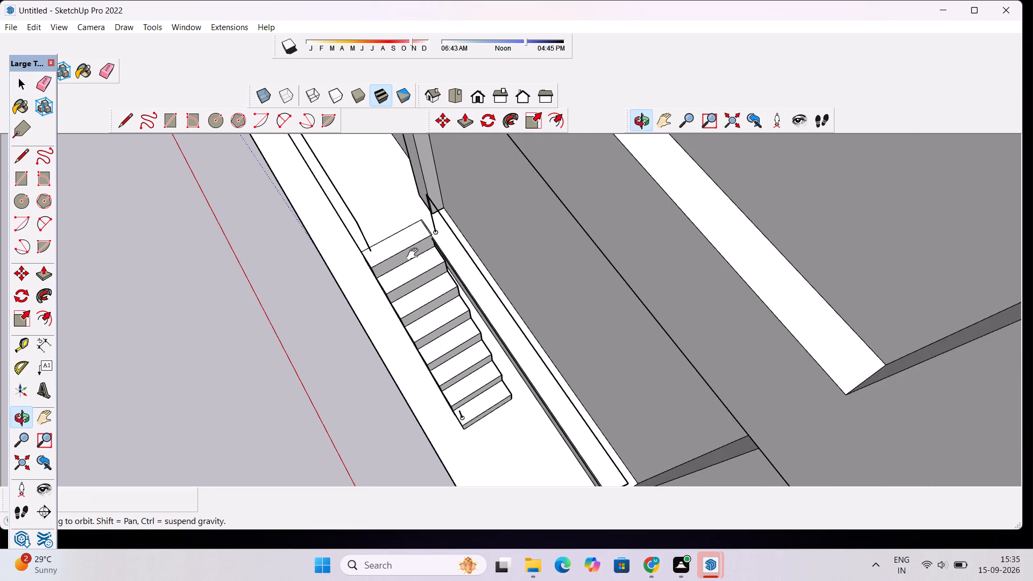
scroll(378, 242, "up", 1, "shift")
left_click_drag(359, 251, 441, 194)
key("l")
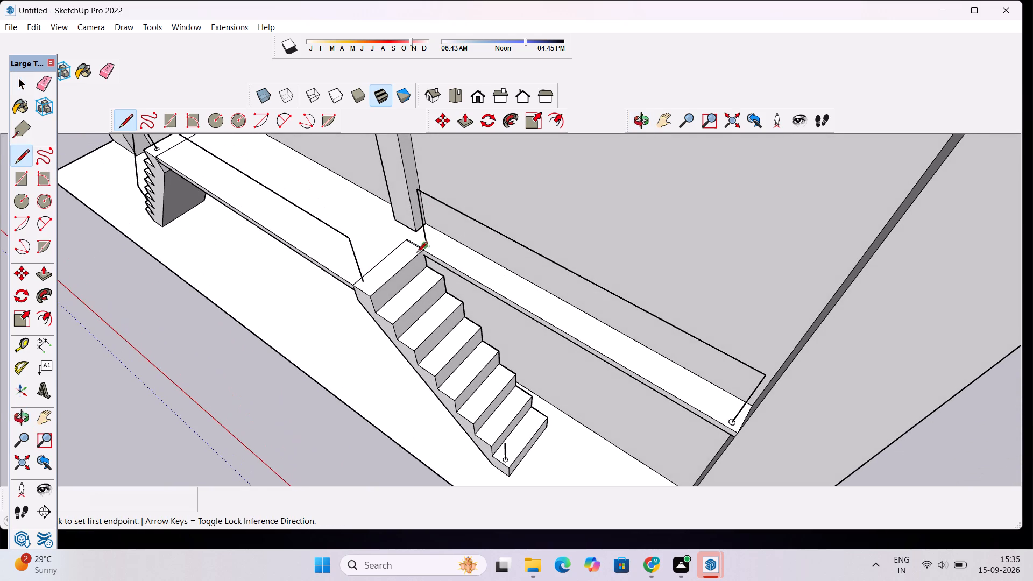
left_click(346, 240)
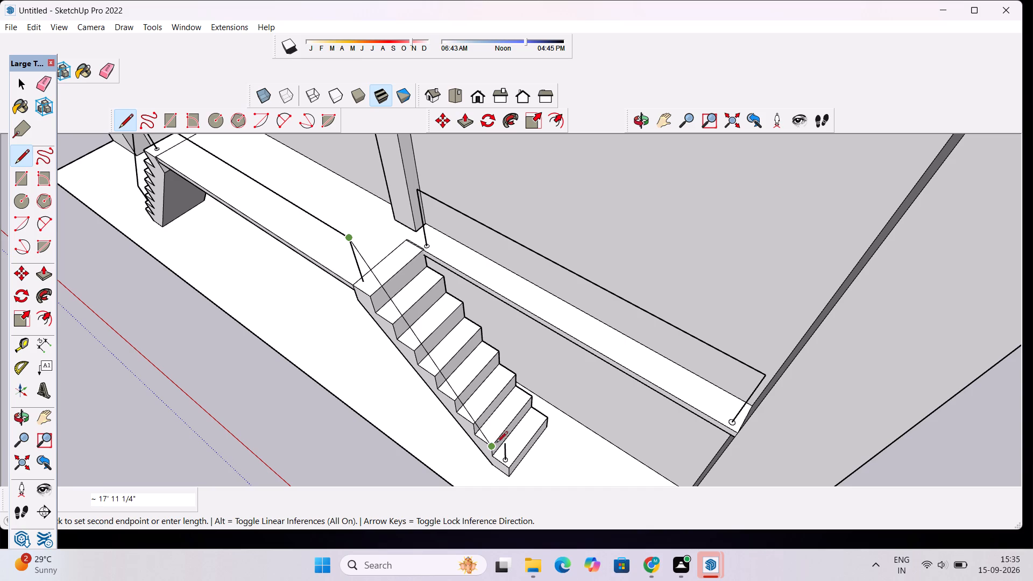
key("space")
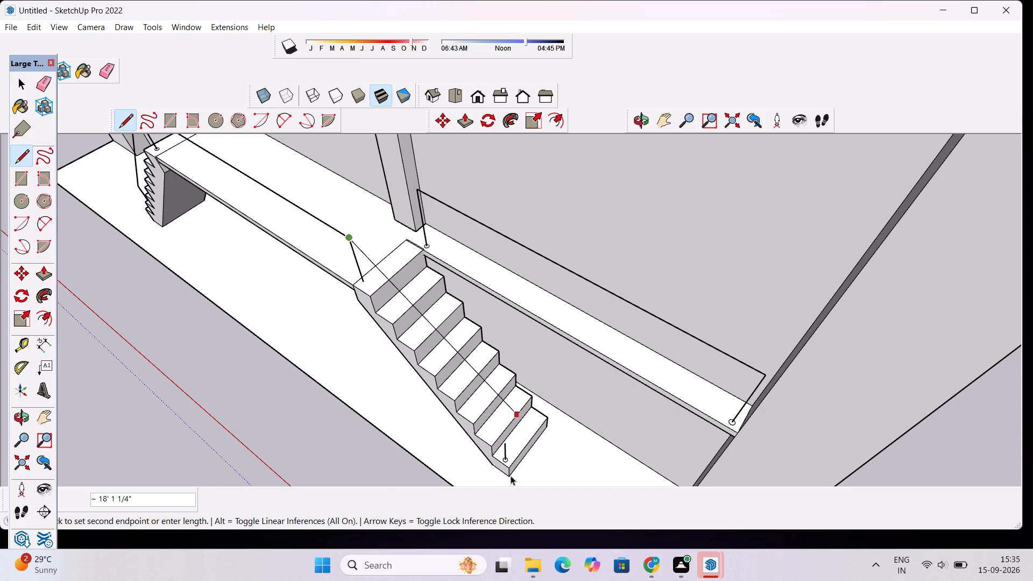
Draw a sloping rail line about 17' 6 5/8" long from the right staircase's bottom post top to the landing rail line's end.
scroll(512, 467, "up", 5)
key("l")
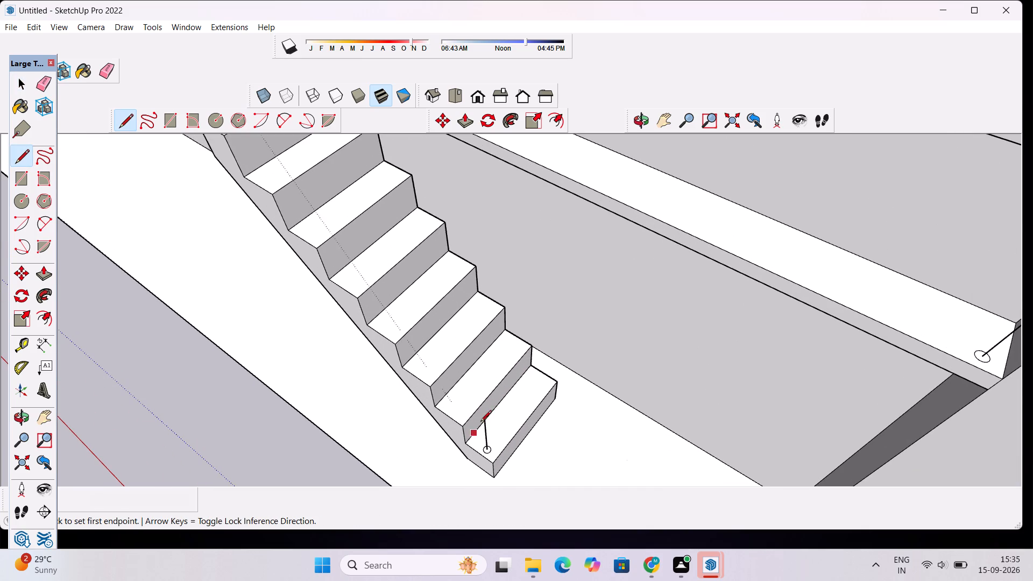
left_click(484, 420)
scroll(401, 363, "down", 9)
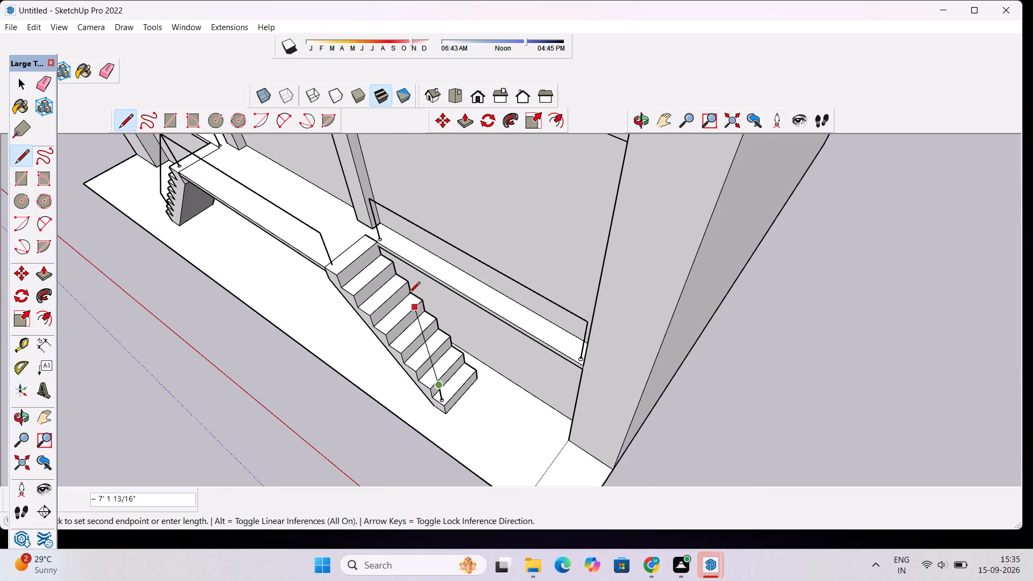
scroll(337, 265, "up", 1)
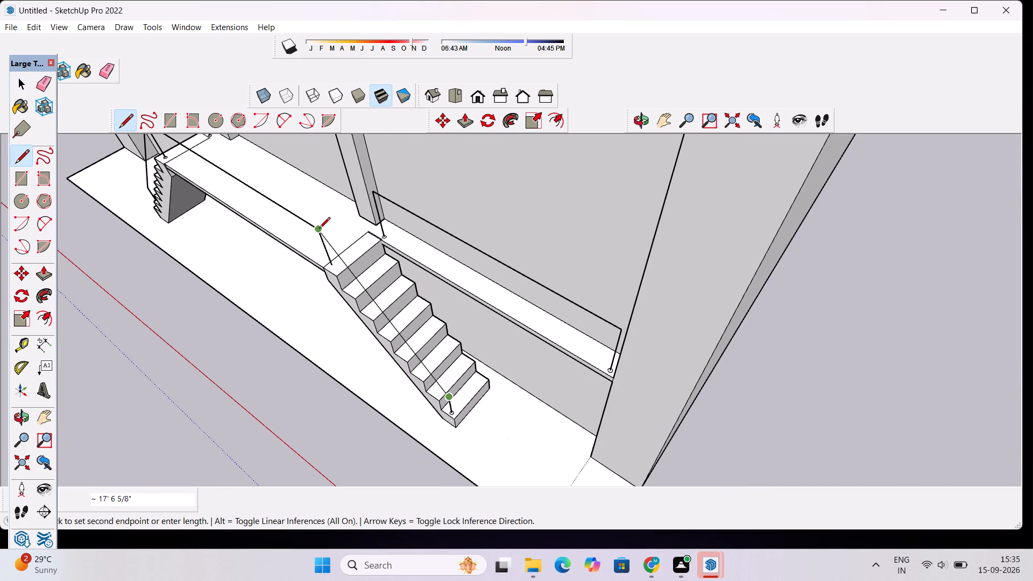
left_click(319, 229)
key("space")
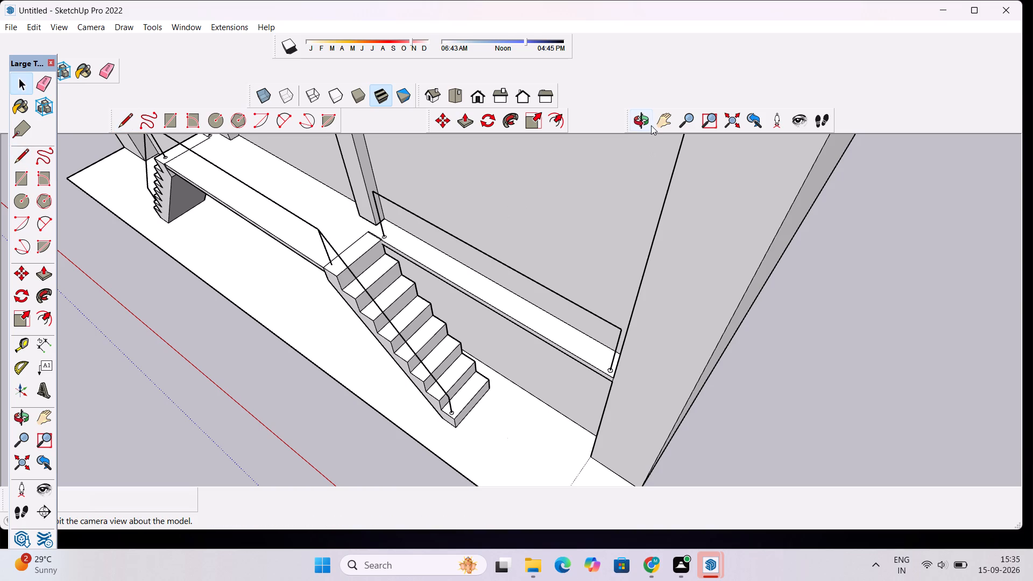
Sweep the circle on the left staircase's bottom step with Follow Me along the rail lines over both staircases and the landing, ending at the right bottom post.
left_click(649, 125)
left_click_drag(474, 220, 777, 144)
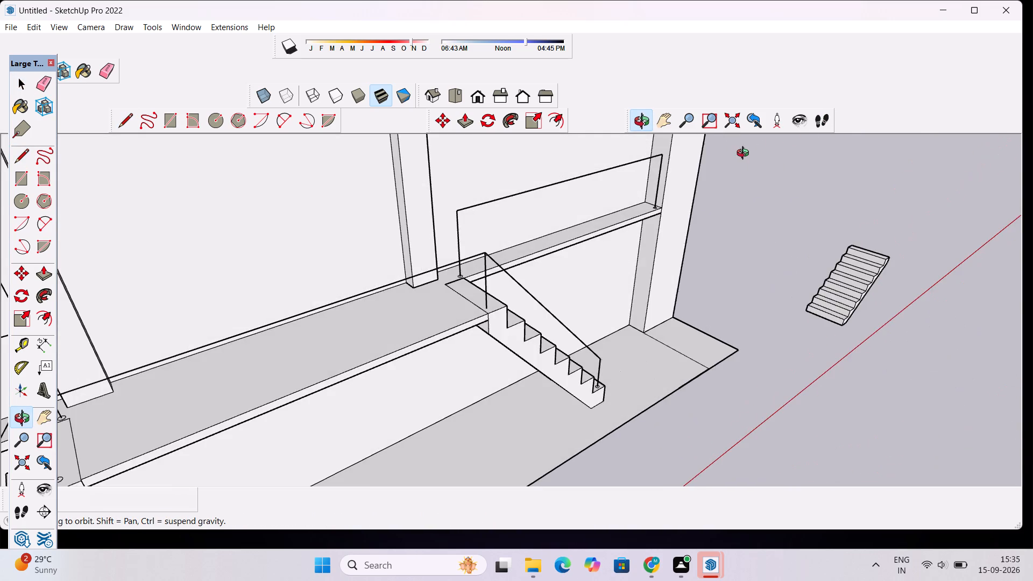
scroll(743, 155, "down", 4)
scroll(558, 261, "down", 2)
left_click_drag(484, 270, 660, 257, "shift")
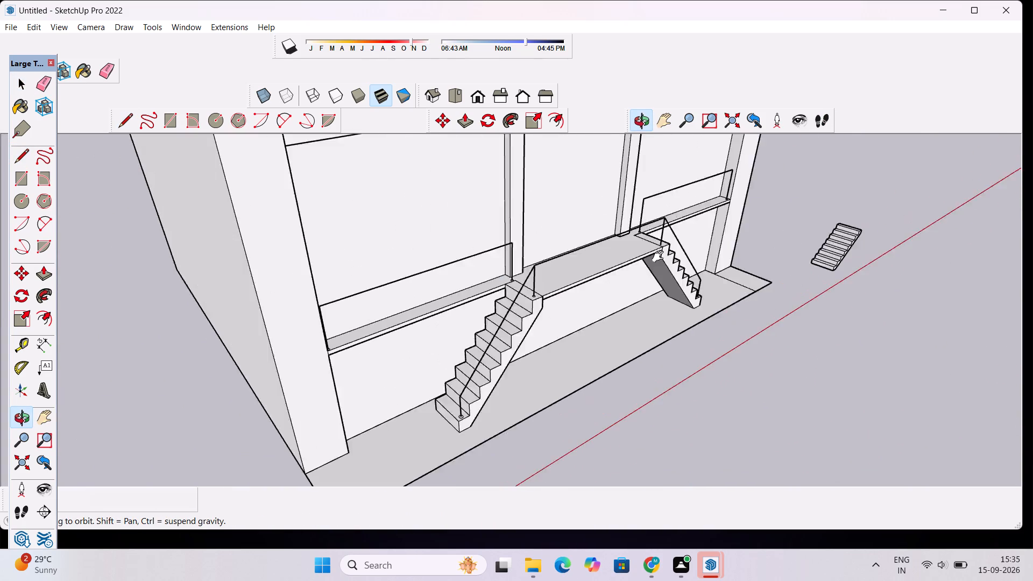
left_click_drag(660, 257, 678, 252, "shift")
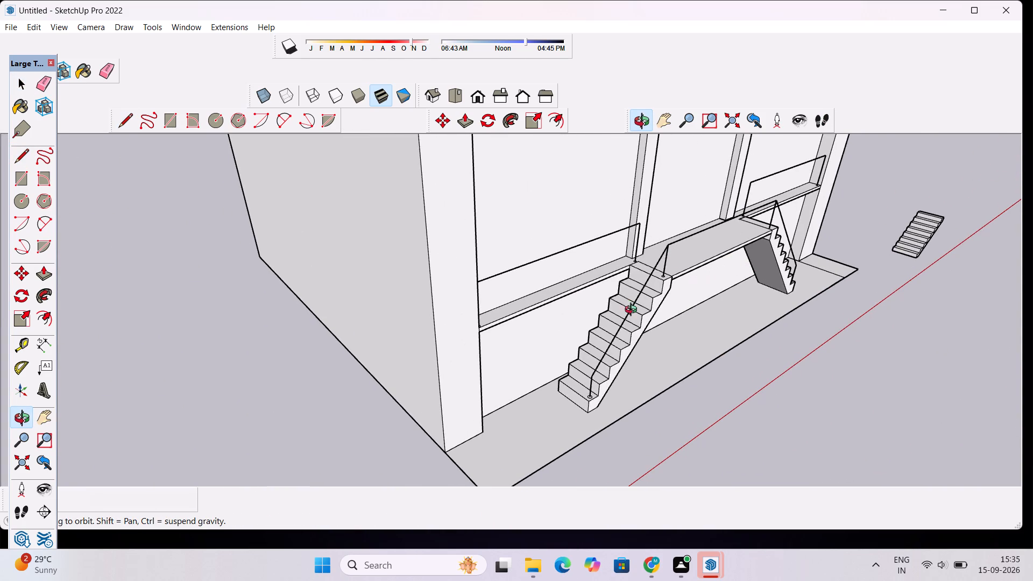
scroll(643, 343, "up", 5)
left_click_drag(565, 424, 557, 391, "shift")
scroll(521, 388, "up", 6, "shift")
key("space")
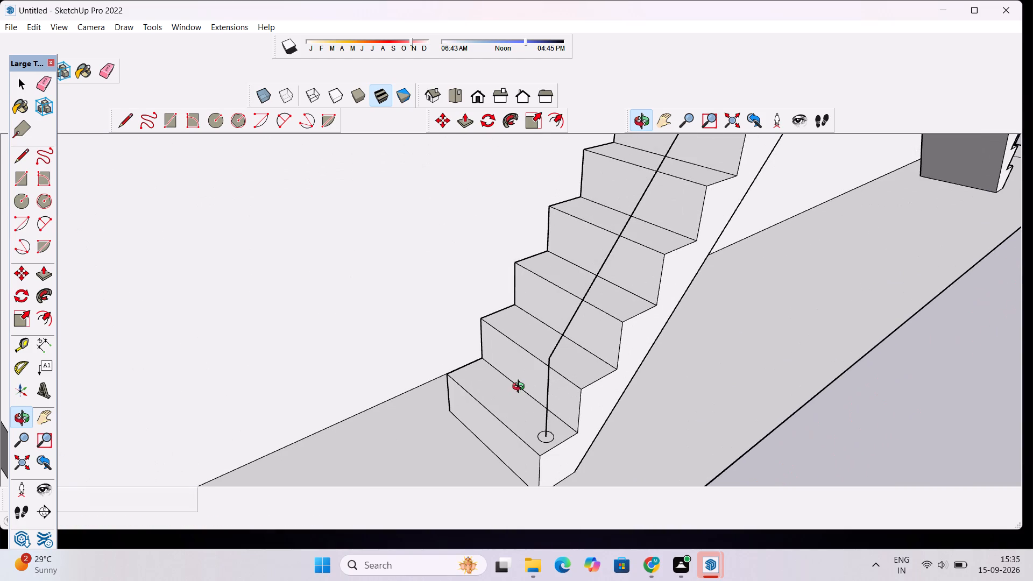
scroll(554, 460, "up", 3)
left_click(542, 427)
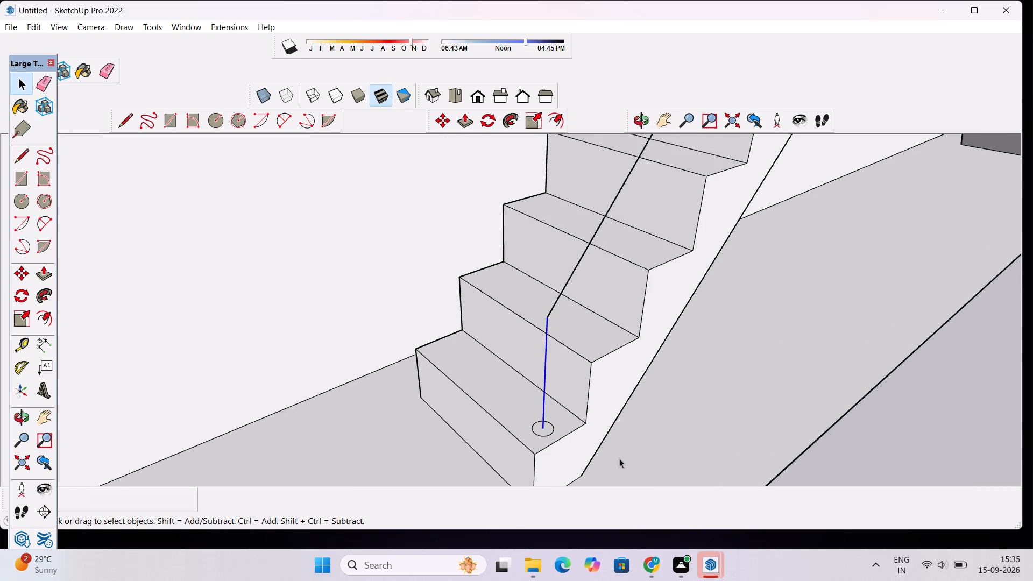
left_click(624, 462)
double_click(548, 429)
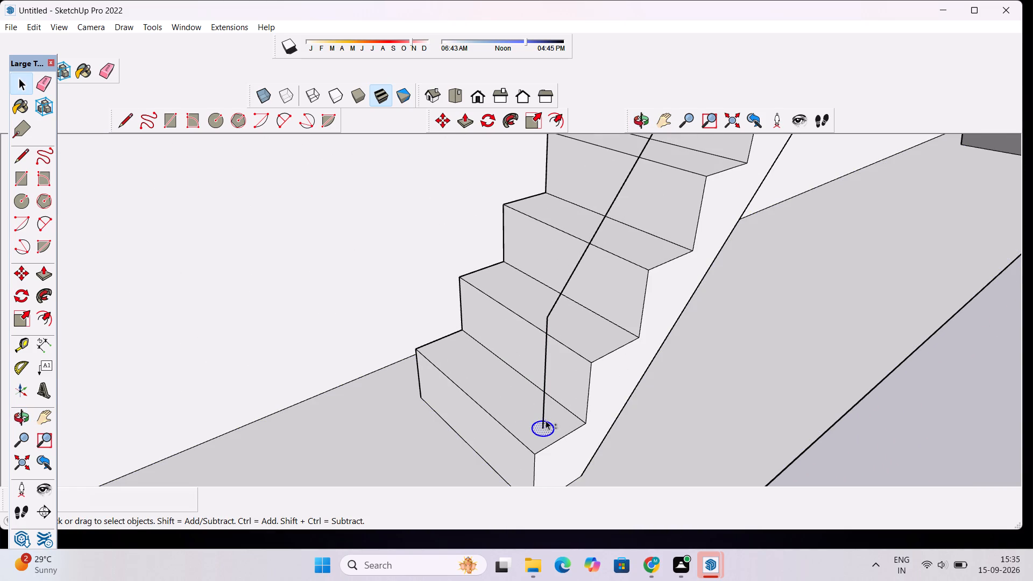
left_click(544, 399, "shift")
left_click(564, 286, "shift")
scroll(365, 342, "down", 18, "shift")
scroll(504, 170, "up", 1)
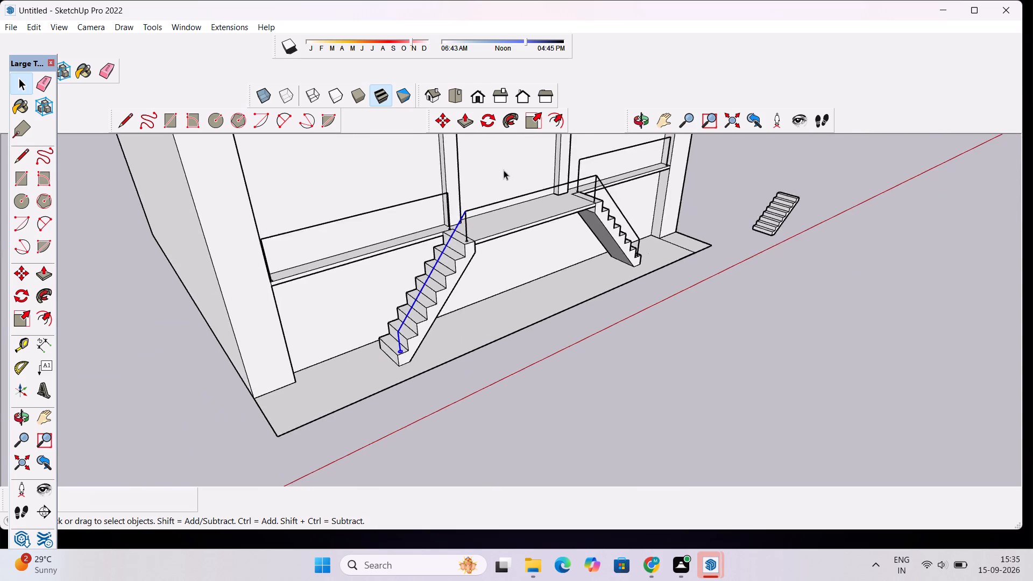
scroll(504, 170, "up", 8)
left_click(505, 202, "shift")
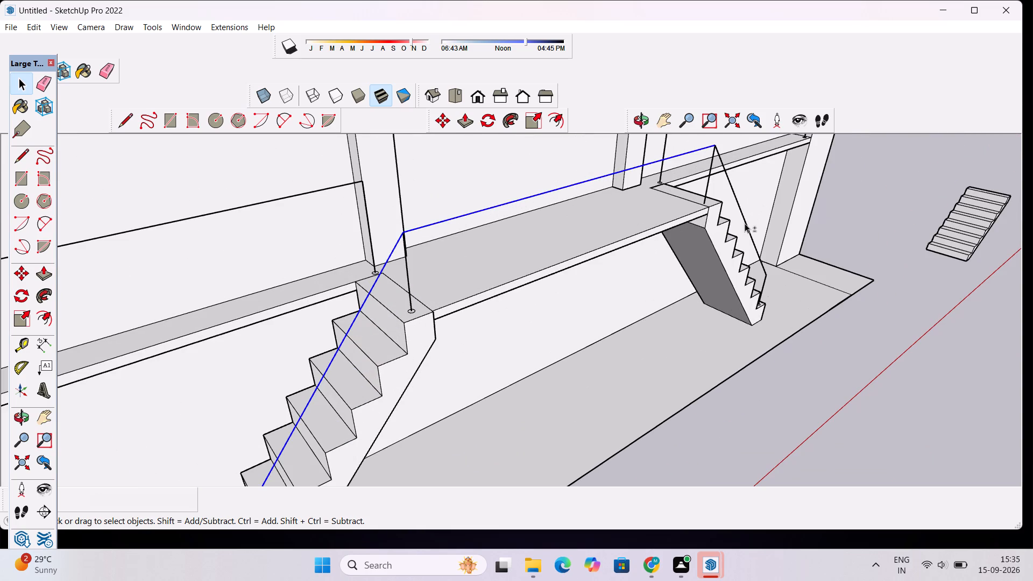
left_click(743, 220, "shift")
scroll(753, 312, "up", 6, "shift")
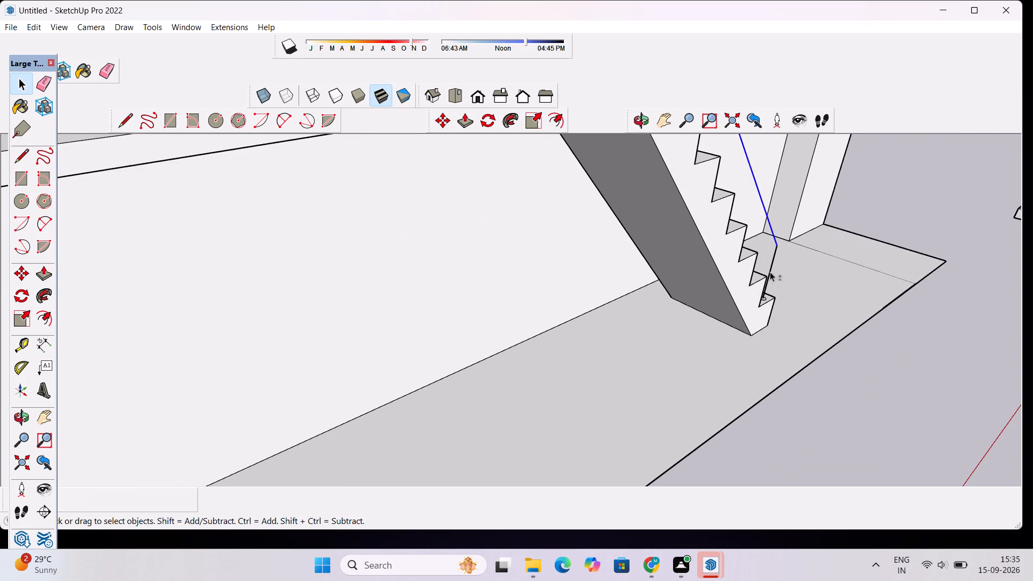
scroll(784, 273, "up", 10, "shift")
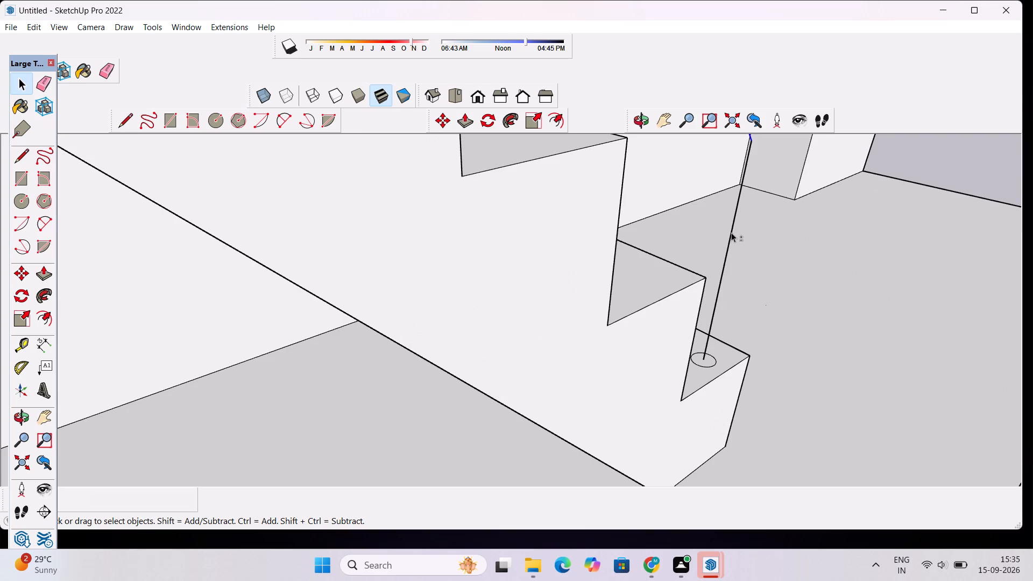
left_click(731, 232, "shift")
scroll(707, 340, "up", 8, "shift")
left_click(714, 374, "shift")
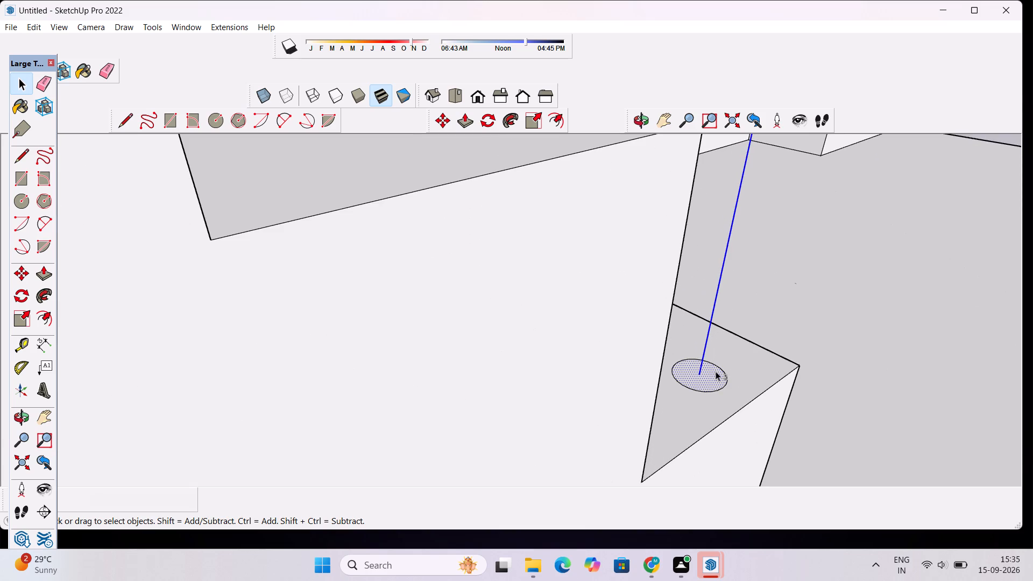
left_click(726, 376, "shift")
scroll(746, 345, "down", 20, "shift")
scroll(746, 345, "down", 18, "shift")
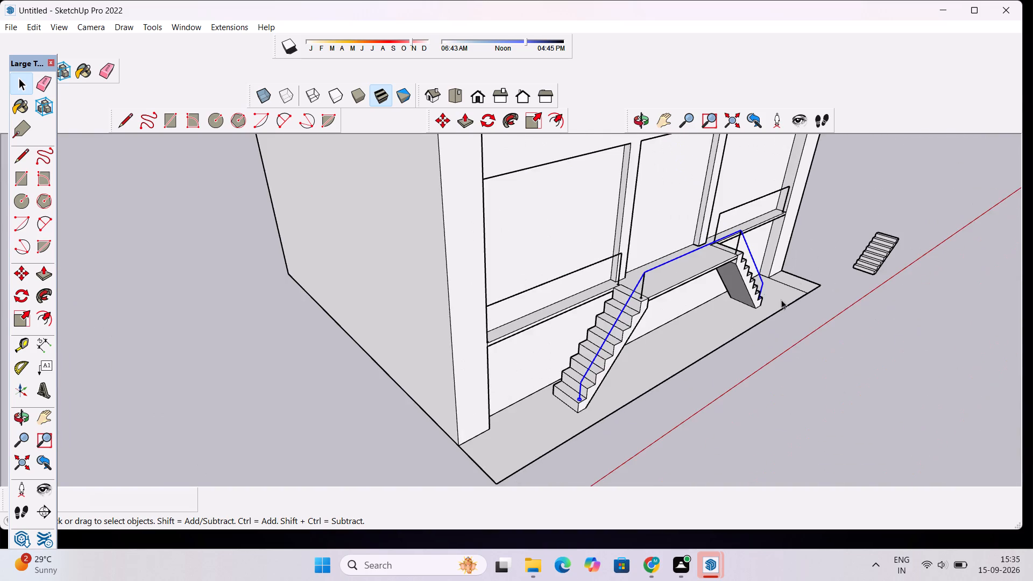
scroll(628, 372, "up", 20)
scroll(628, 372, "up", 2)
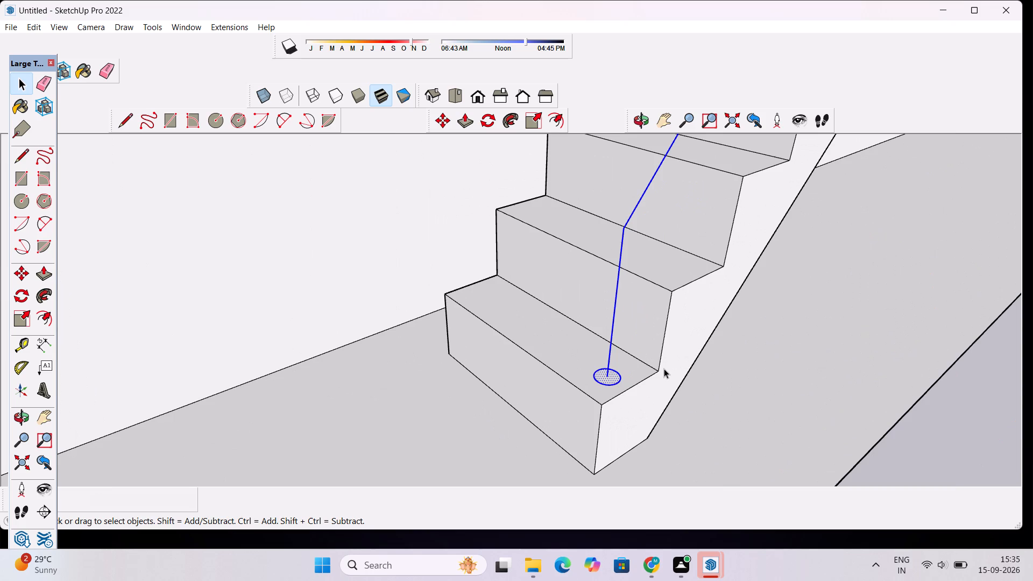
left_click(46, 295)
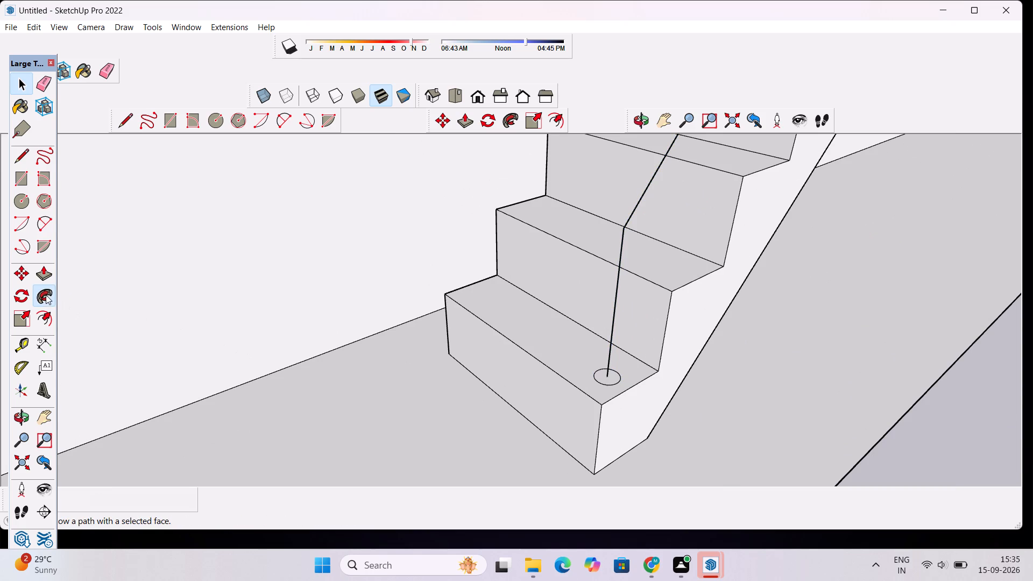
scroll(615, 378, "up", 4)
left_click(615, 378)
Sweep the post circle beside the left staircase's top with Follow Me along the left upper slab's two post lines and rail line.
scroll(584, 372, "down", 2)
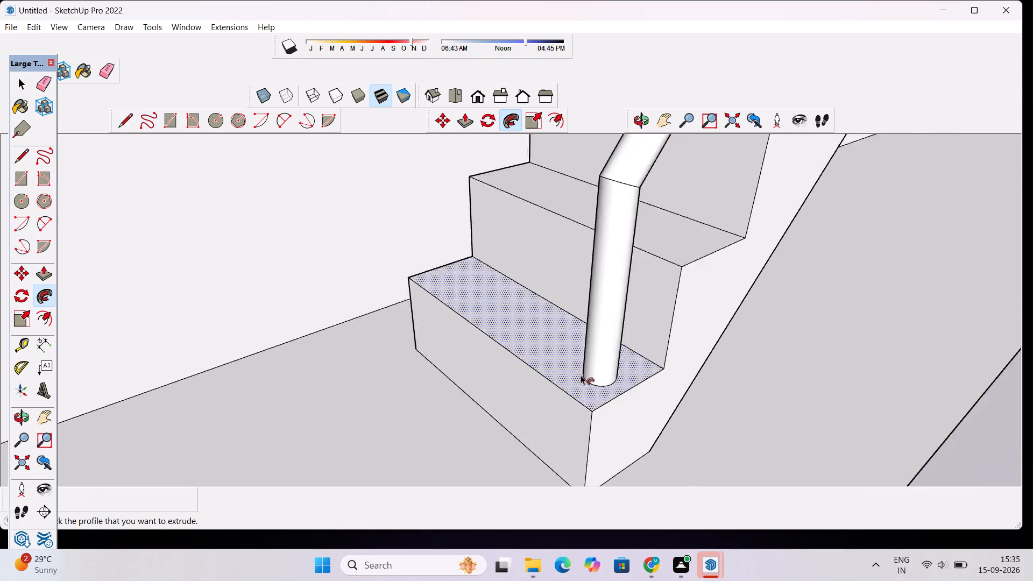
scroll(581, 375, "down", 20)
scroll(581, 375, "down", 6)
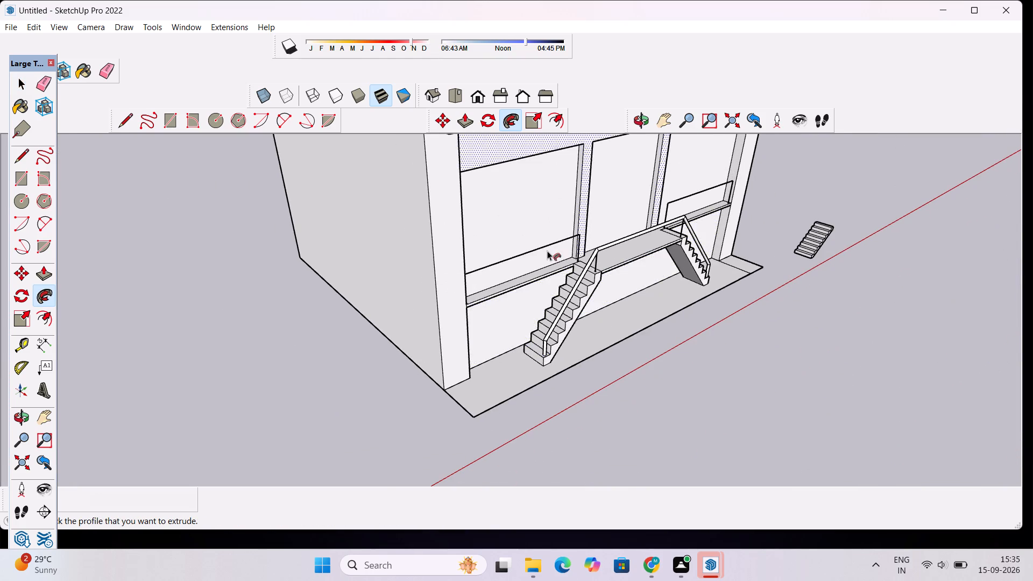
scroll(546, 251, "up", 5)
left_click(644, 118)
left_click_drag(651, 233, 535, 258)
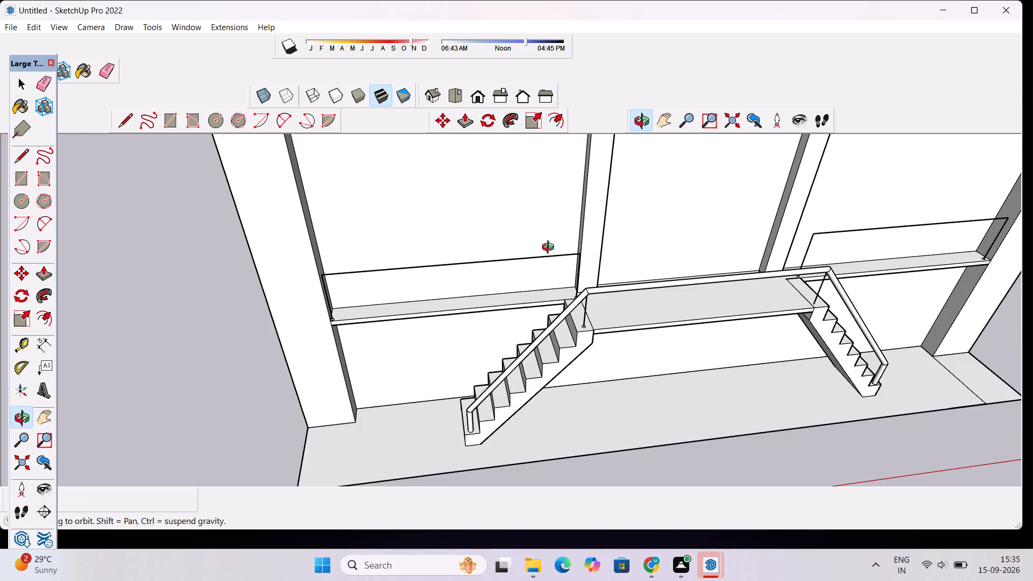
scroll(553, 250, "up", 6)
left_click_drag(579, 332, 579, 383)
scroll(602, 336, "up", 10)
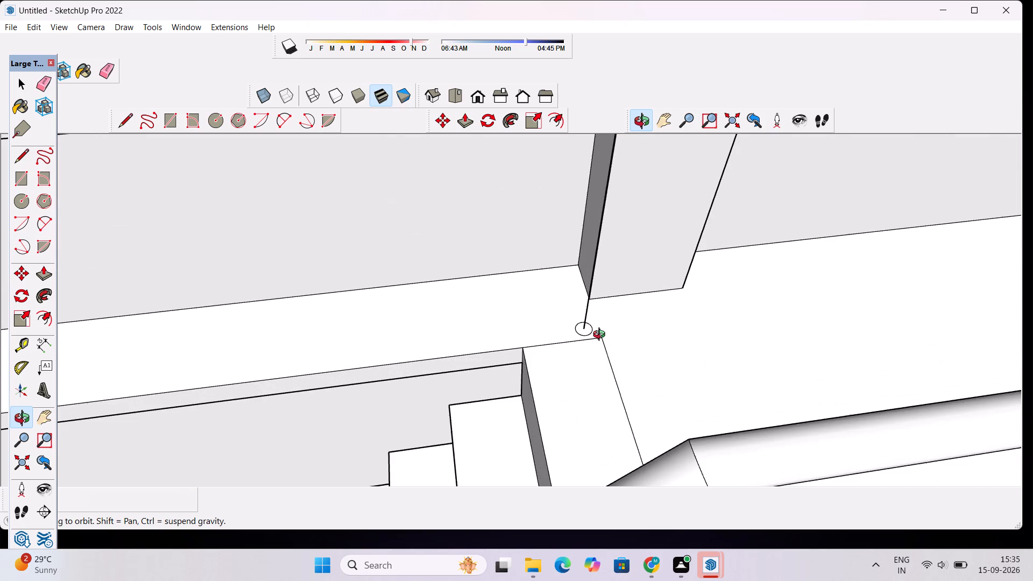
scroll(602, 336, "down", 8)
scroll(590, 341, "up", 5)
key("space")
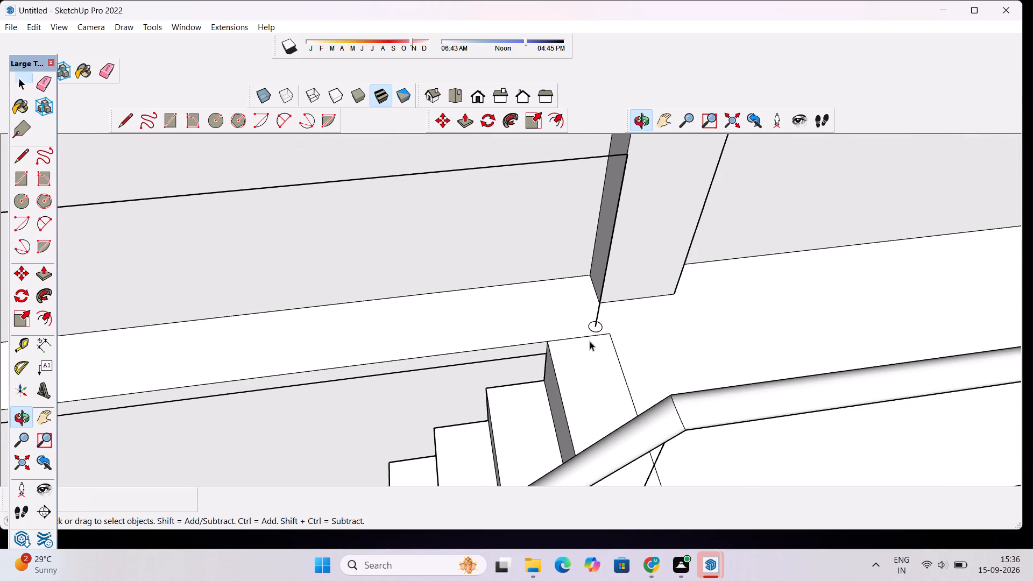
scroll(594, 328, "up", 3)
double_click(598, 325)
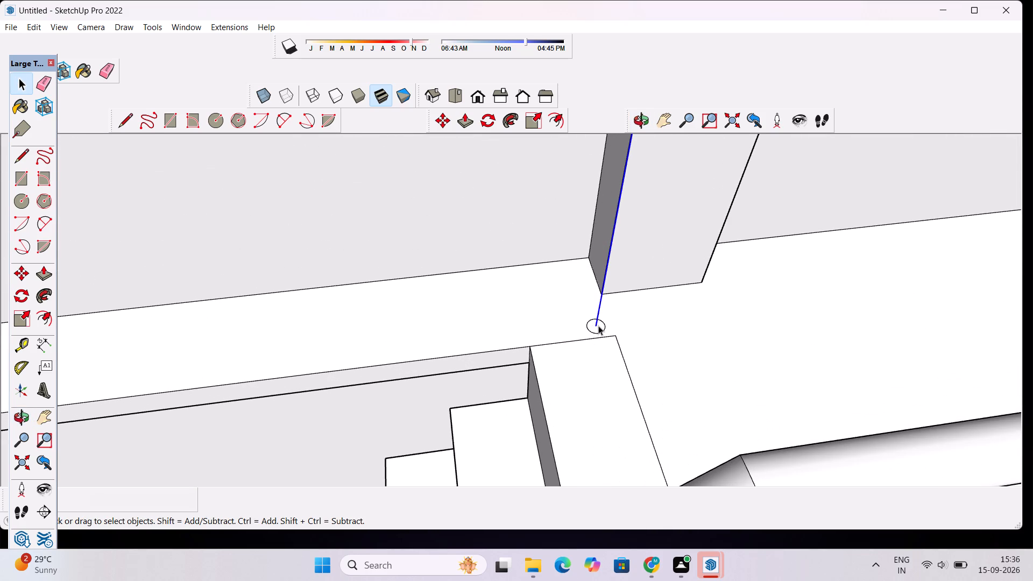
left_click(671, 316)
double_click(600, 324)
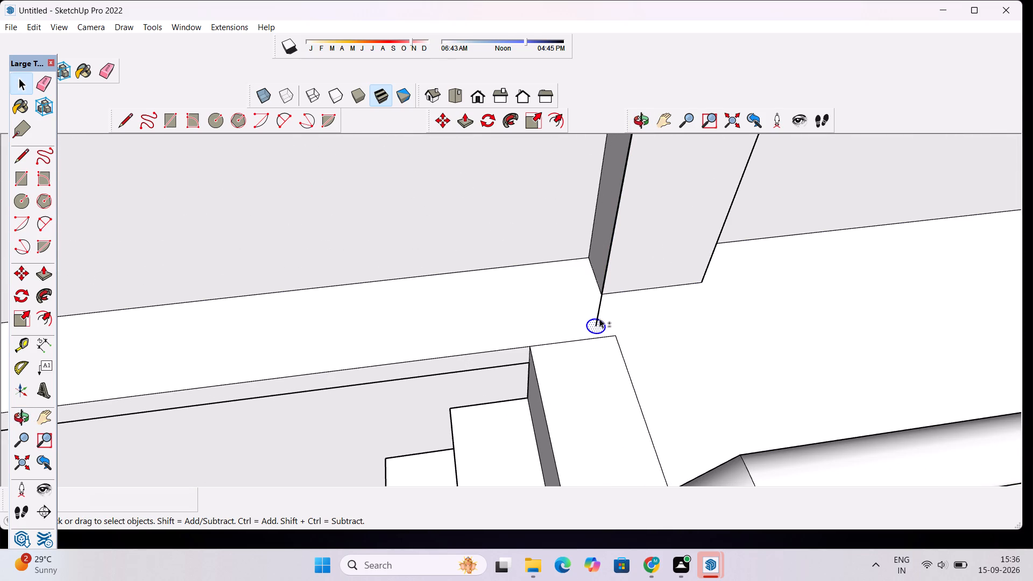
left_click(599, 310, "shift")
scroll(605, 318, "down", 10, "shift")
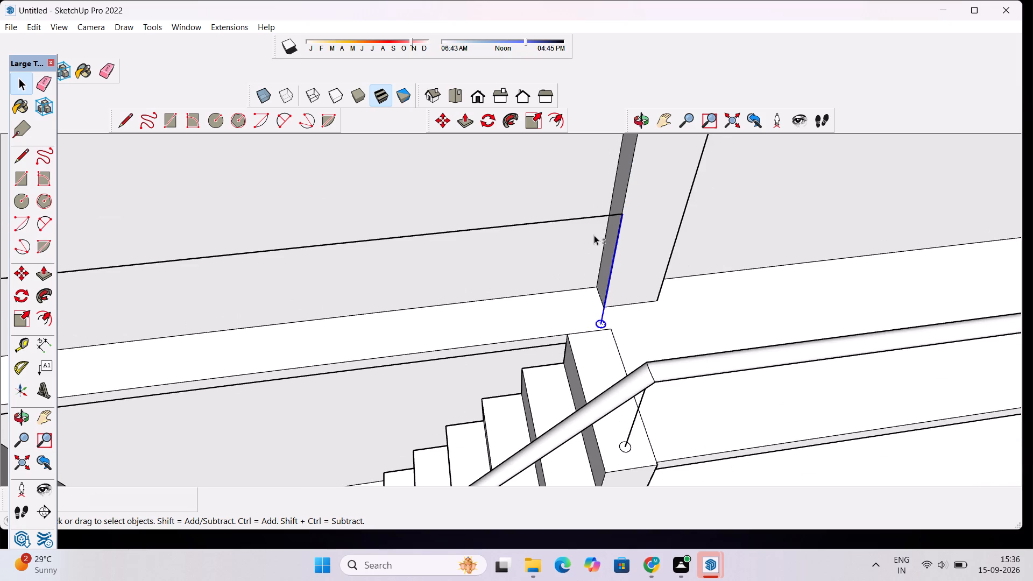
left_click(593, 238, "shift")
scroll(593, 238, "down", 6, "shift")
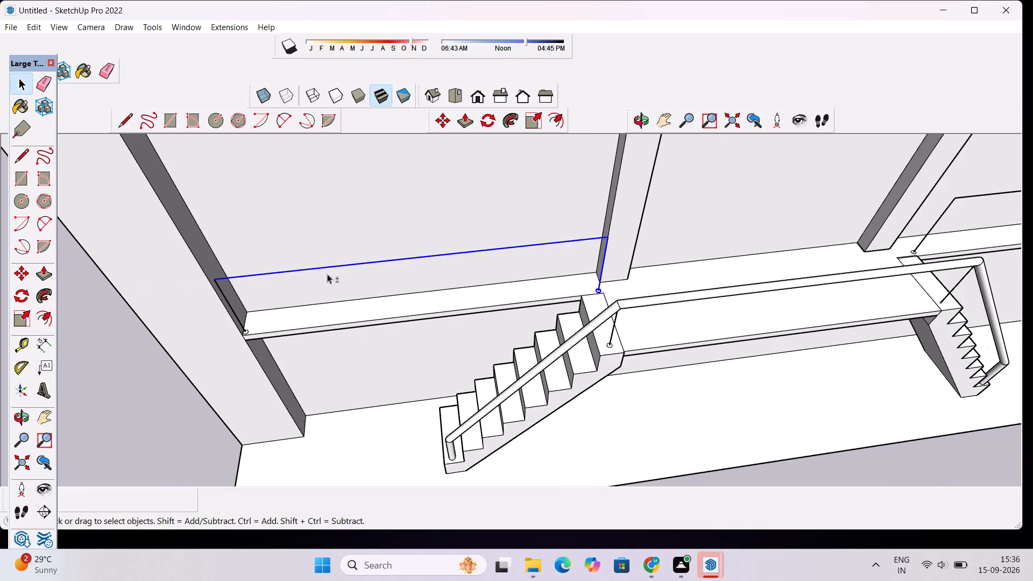
scroll(233, 295, "up", 10, "shift")
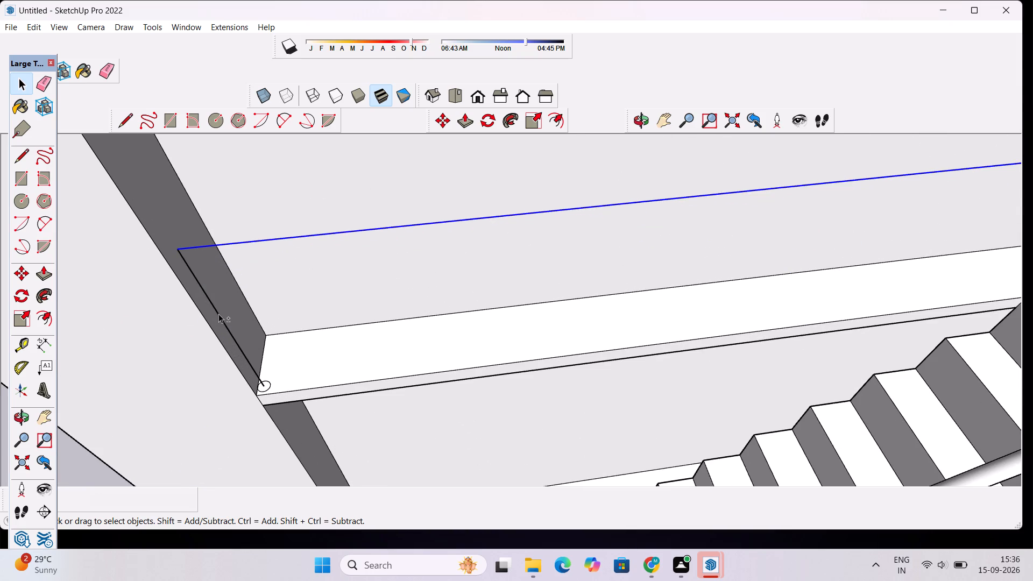
left_click(218, 314, "shift")
left_click(45, 294)
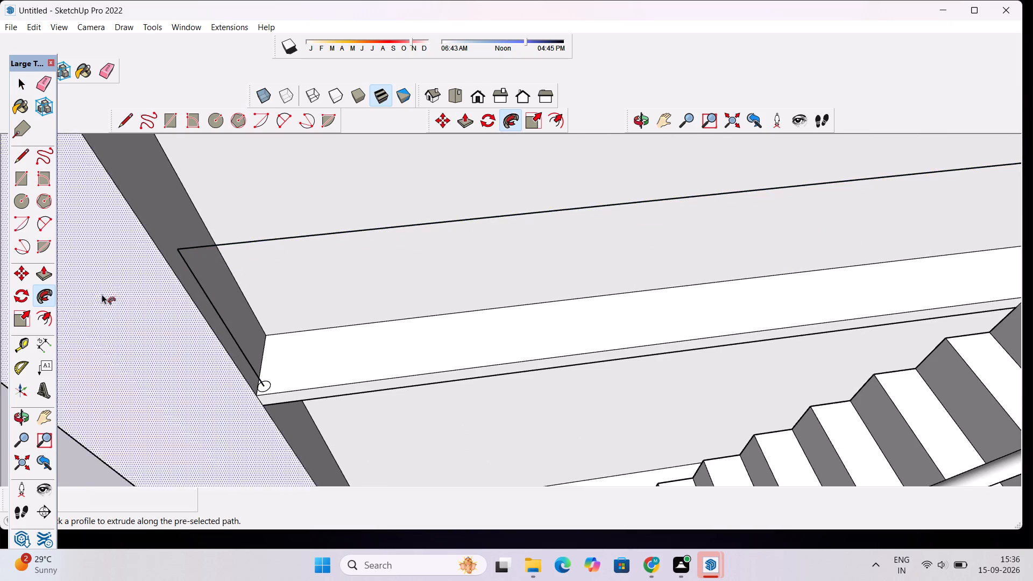
scroll(823, 324, "down", 4)
scroll(957, 276, "up", 4)
scroll(1006, 312, "up", 3)
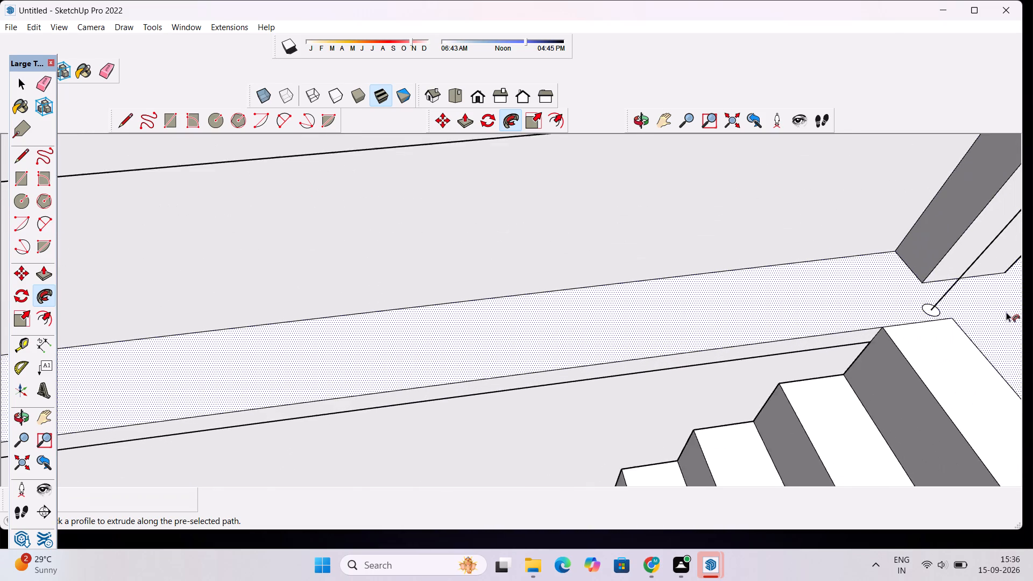
scroll(1006, 312, "up", 6)
left_click(908, 311)
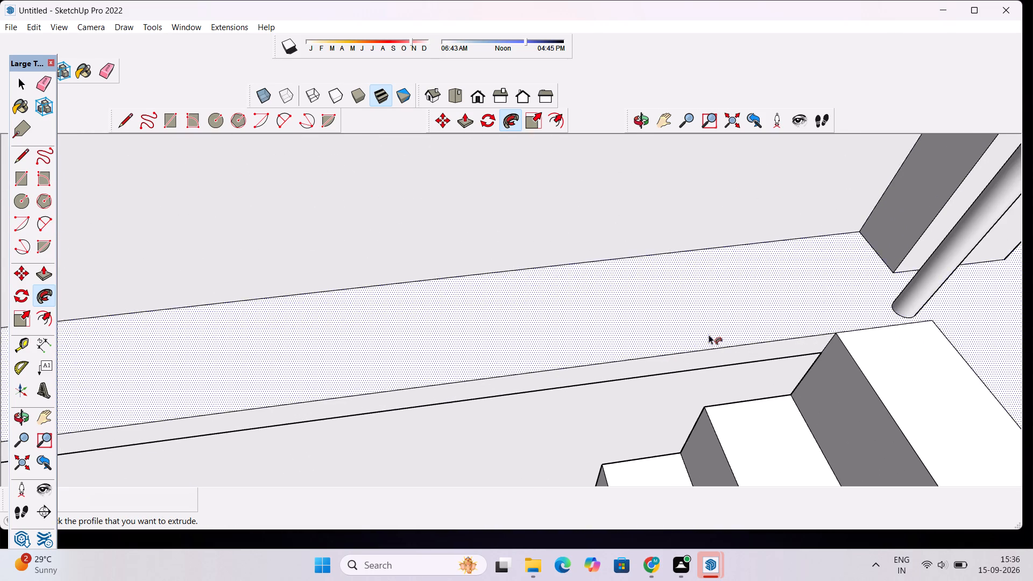
Sweep the post circle beside the right staircase's top with Follow Me along the right upper slab's two post lines and rail line.
scroll(709, 335, "down", 14)
scroll(271, 353, "down", 14)
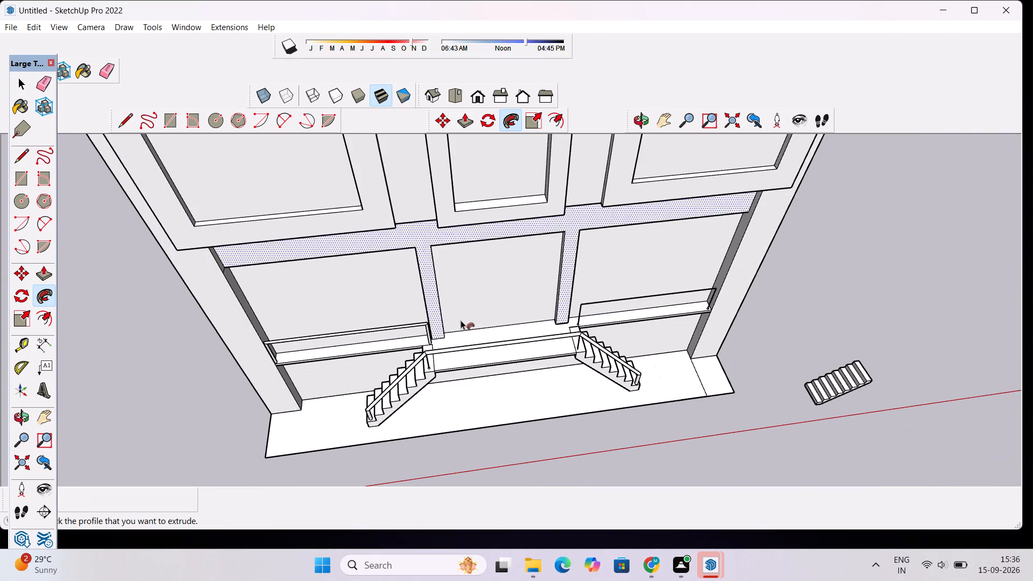
scroll(704, 300, "up", 7)
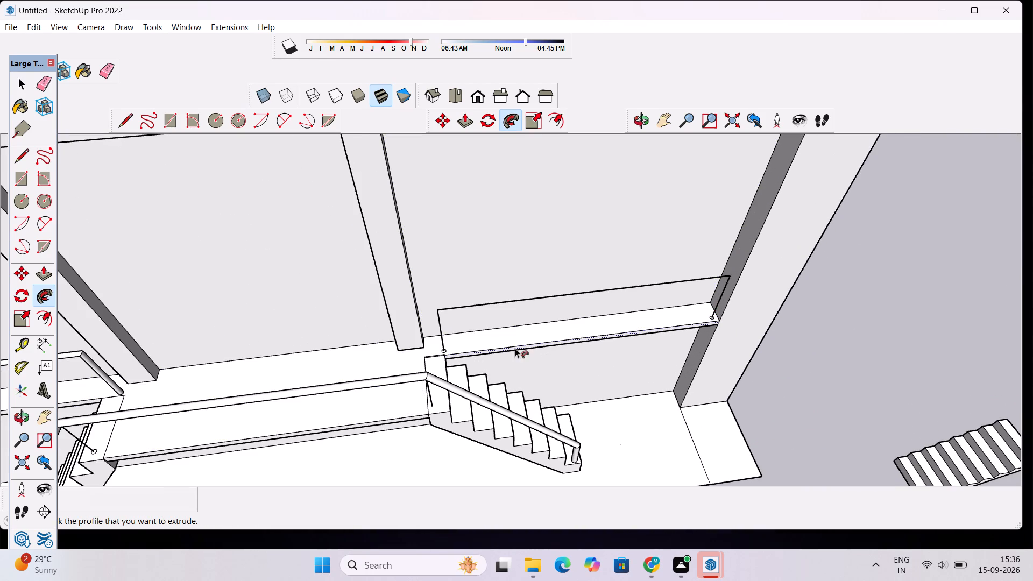
key("space")
scroll(452, 346, "up", 14)
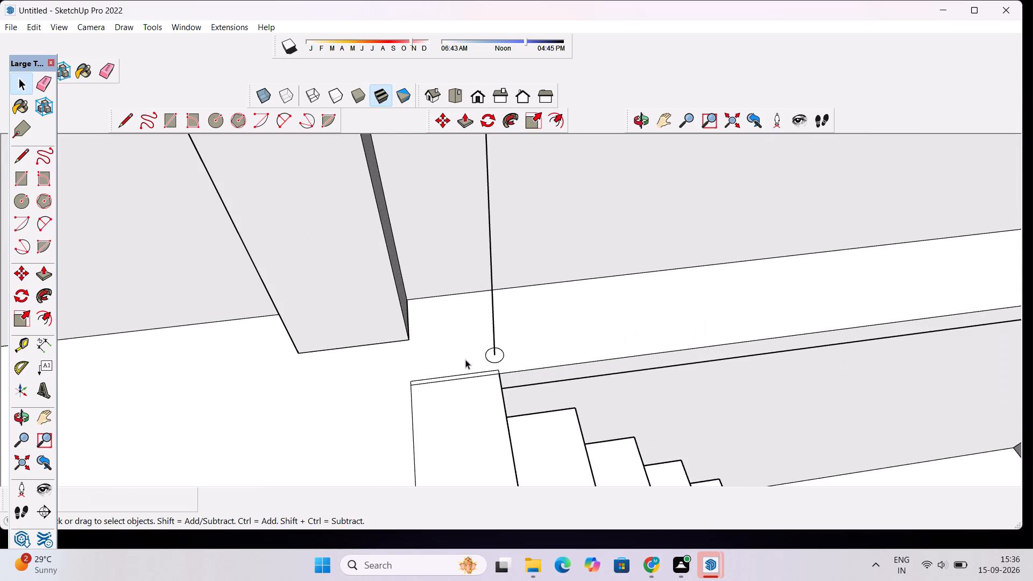
scroll(473, 359, "up", 3)
double_click(497, 354)
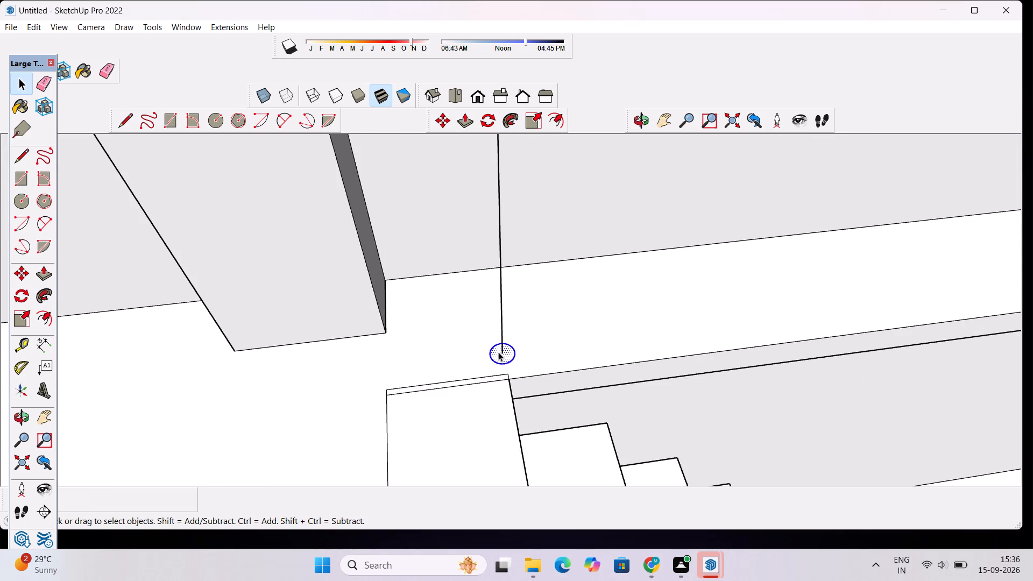
left_click(501, 330, "ctrl")
scroll(446, 331, "down", 11, "ctrl")
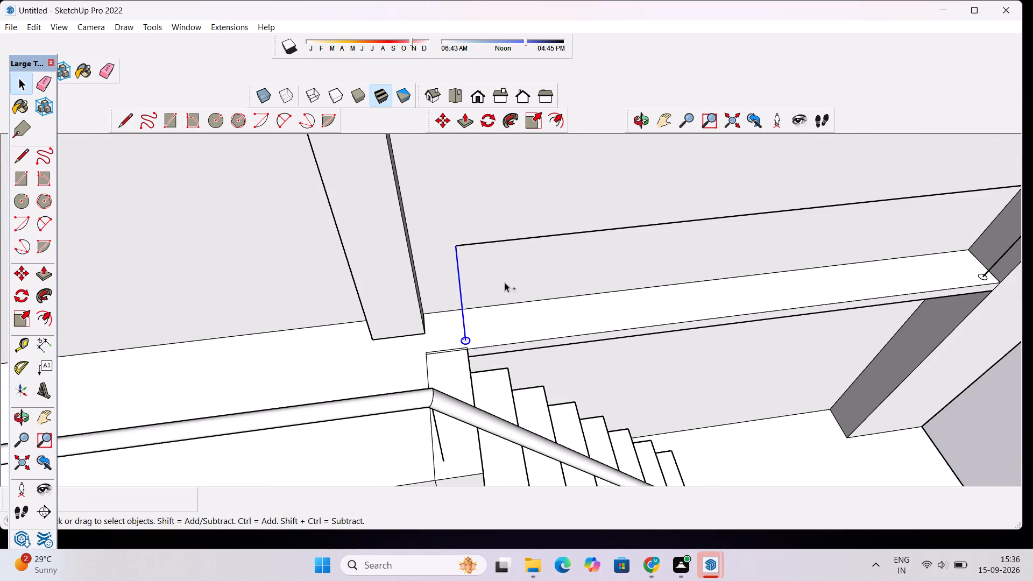
left_click(559, 236, "ctrl")
scroll(279, 337, "down", 3, "ctrl")
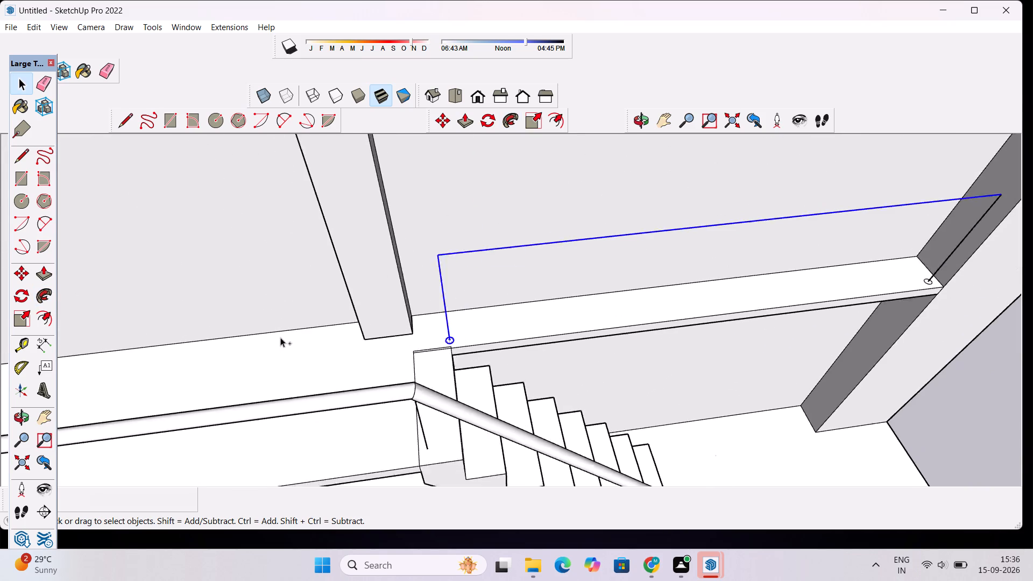
scroll(280, 337, "down", 3, "ctrl")
scroll(684, 267, "up", 9, "ctrl")
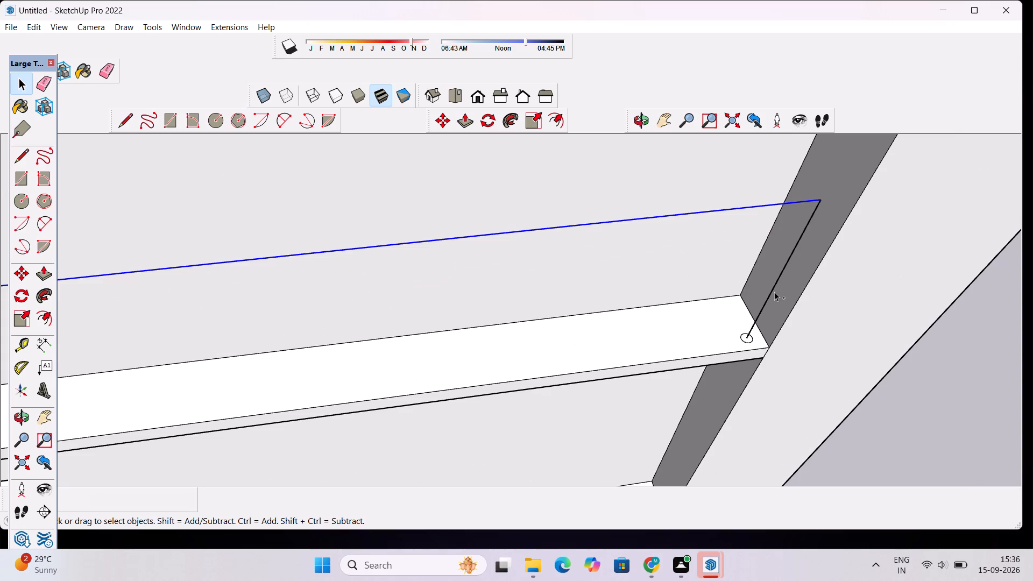
left_click(774, 292, "ctrl")
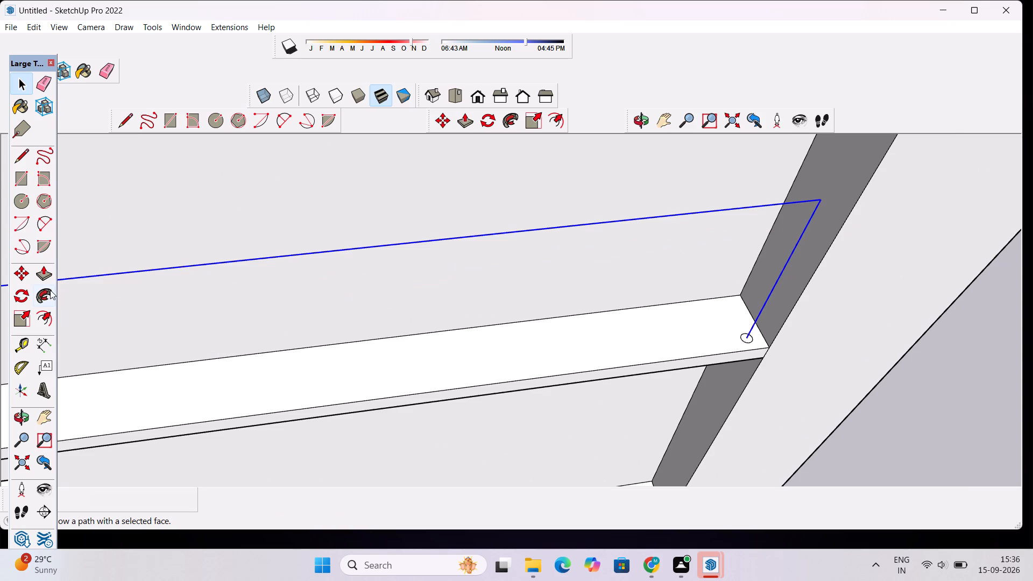
left_click(46, 293)
scroll(321, 268, "down", 6)
scroll(274, 289, "down", 3)
scroll(137, 348, "up", 4)
scroll(114, 360, "up", 19)
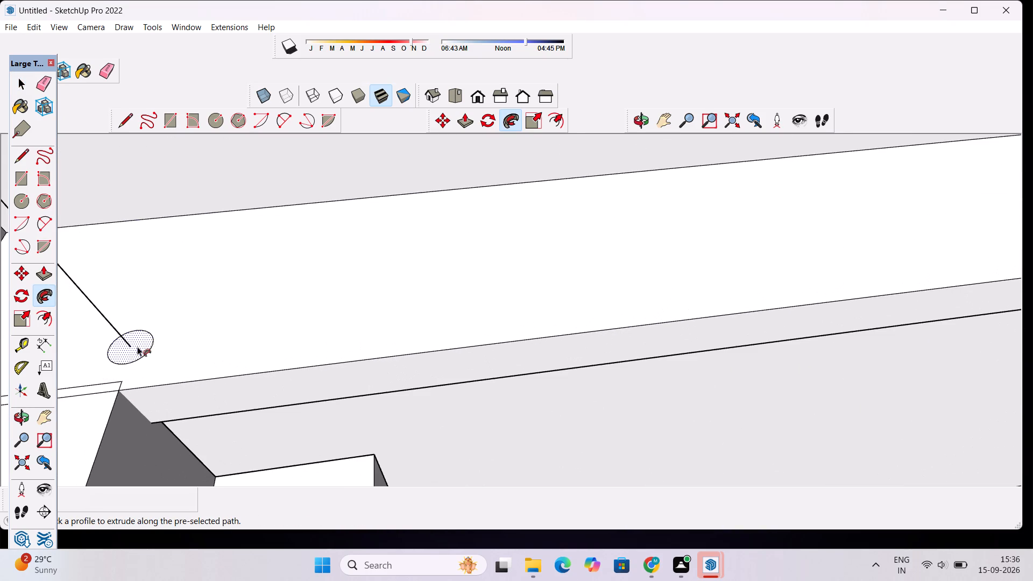
left_click(137, 346)
scroll(137, 346, "down", 20)
scroll(137, 346, "down", 12)
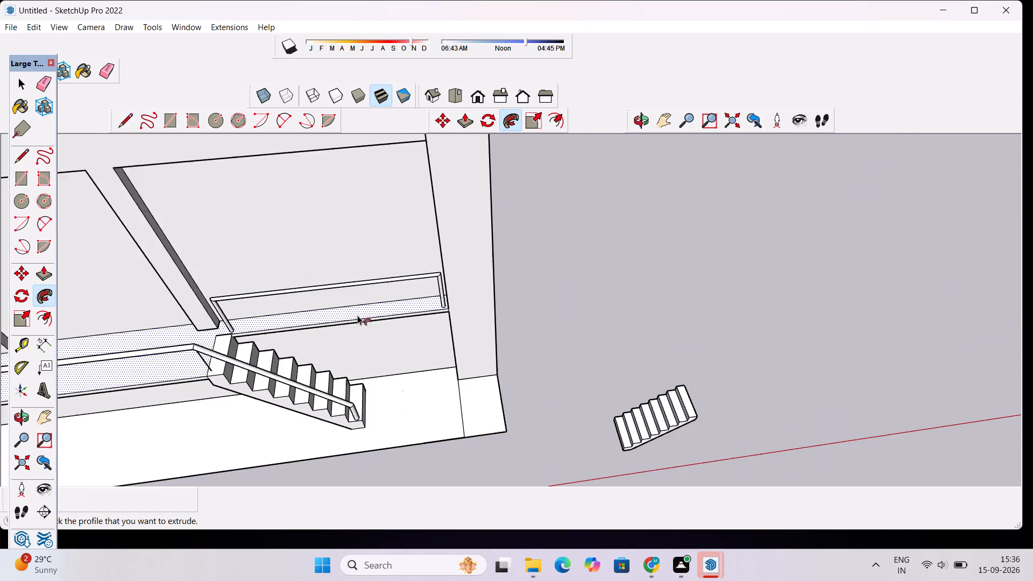
Examine the railings on the slabs, landing and both staircases, along with the building's facade and side, from several angles and distances.
scroll(357, 315, "down", 5)
left_click(645, 118)
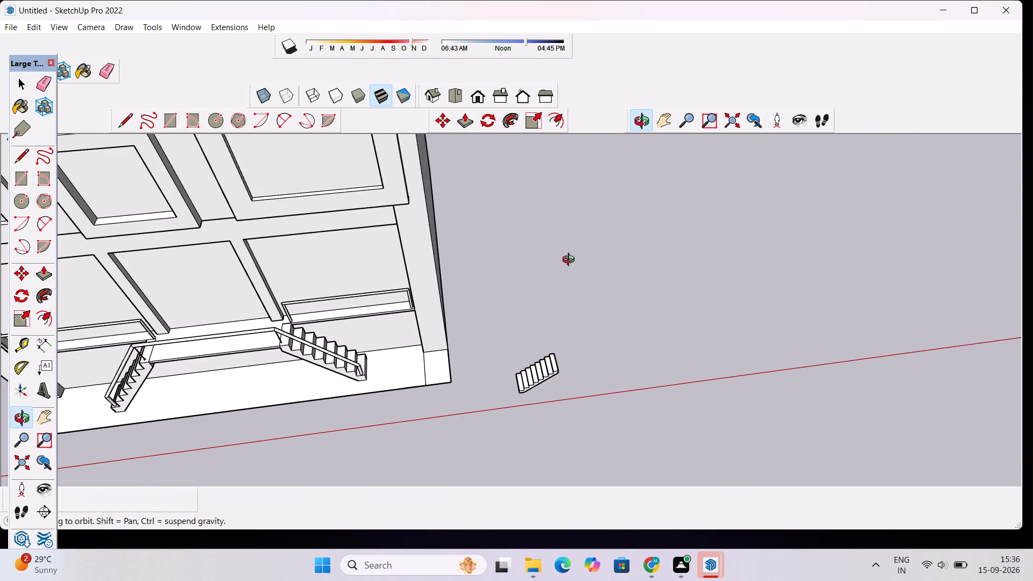
left_click_drag(571, 261, 498, 270)
scroll(488, 261, "down", 6)
left_click_drag(303, 322, 408, 313)
scroll(408, 313, "down", 6)
left_click_drag(369, 322, 477, 322, "shift")
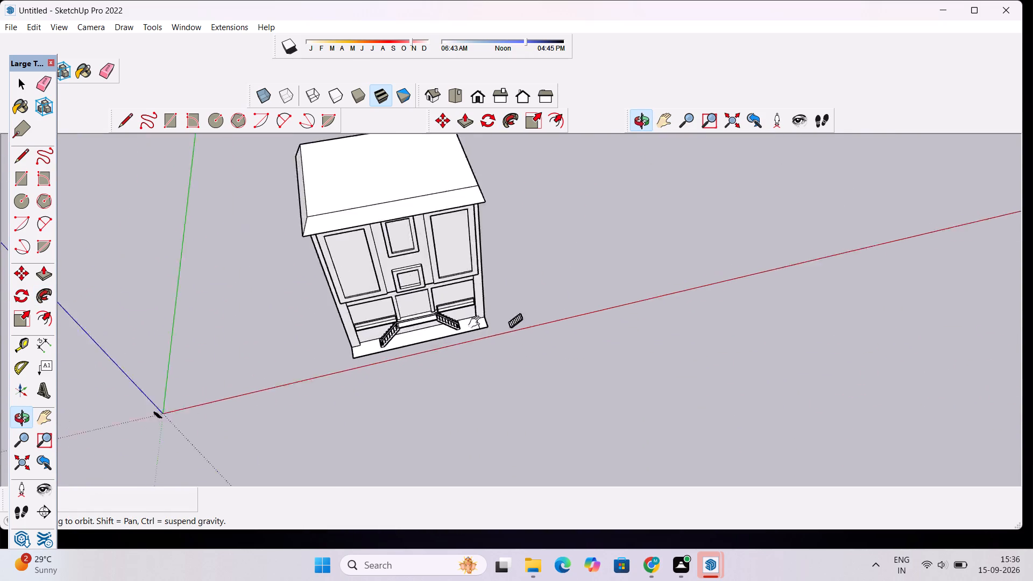
left_click_drag(477, 322, 632, 314, "shift")
scroll(633, 314, "down", 6)
left_click_drag(657, 353, 671, 212)
scroll(656, 270, "up", 7)
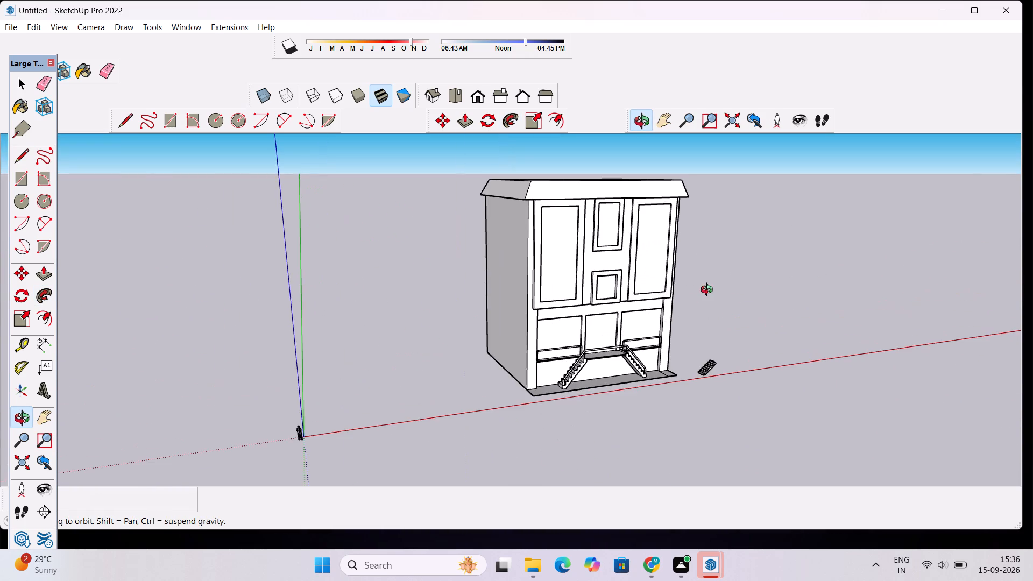
left_click_drag(692, 301, 914, 345)
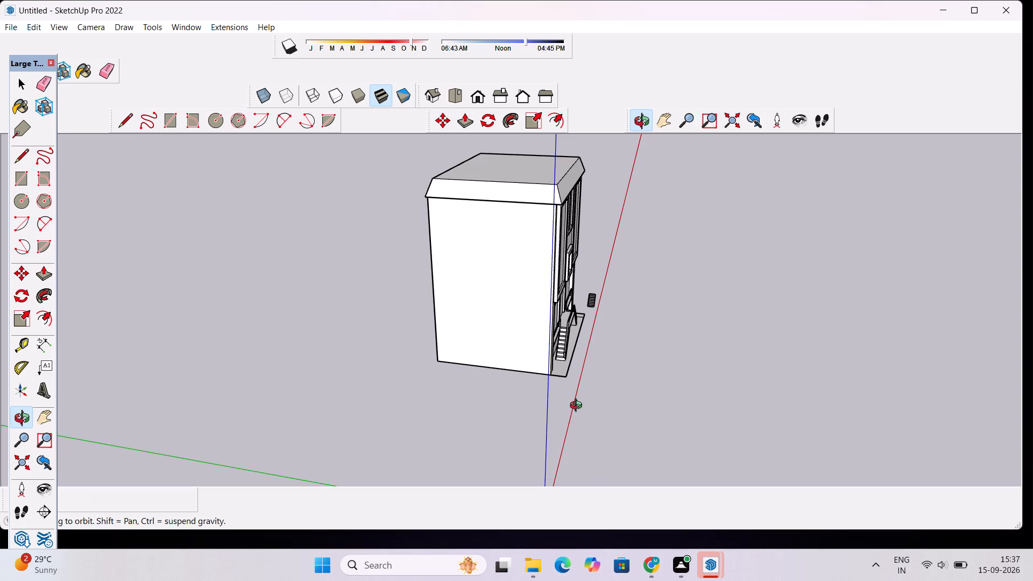
left_click_drag(645, 424, 499, 375)
scroll(539, 322, "up", 4)
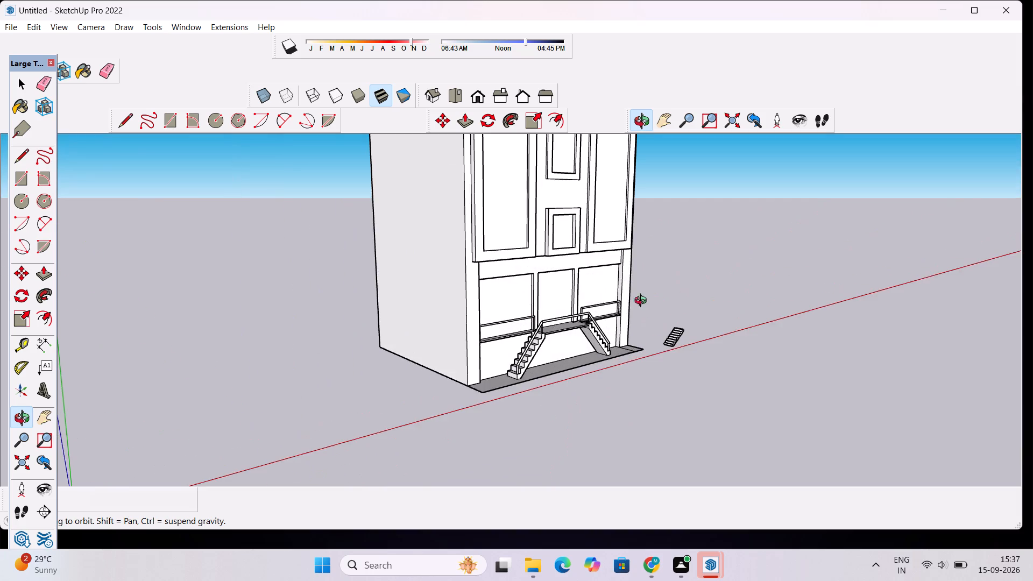
left_click_drag(710, 299, 542, 371)
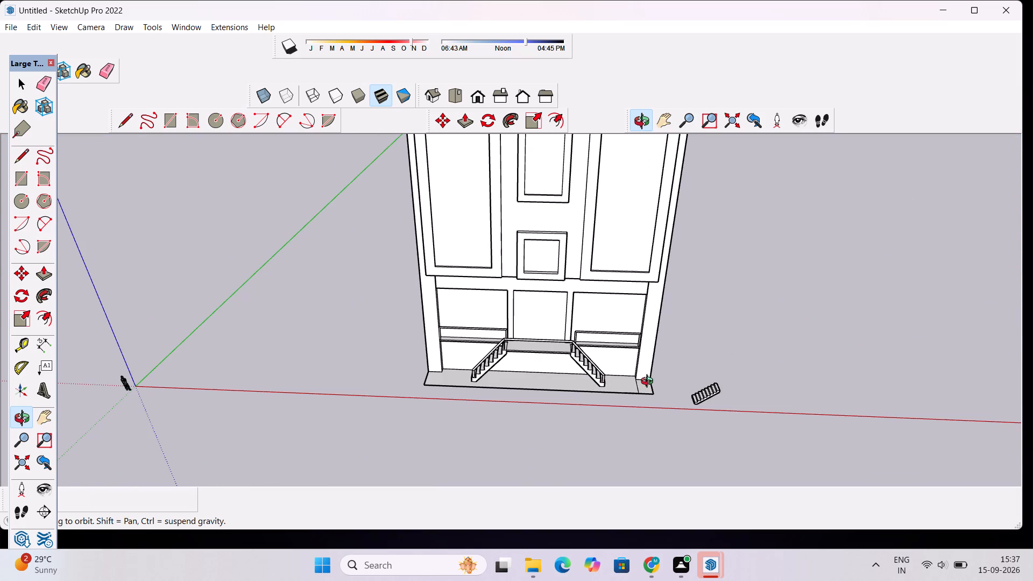
scroll(655, 403, "down", 3)
left_click_drag(613, 346, 621, 401)
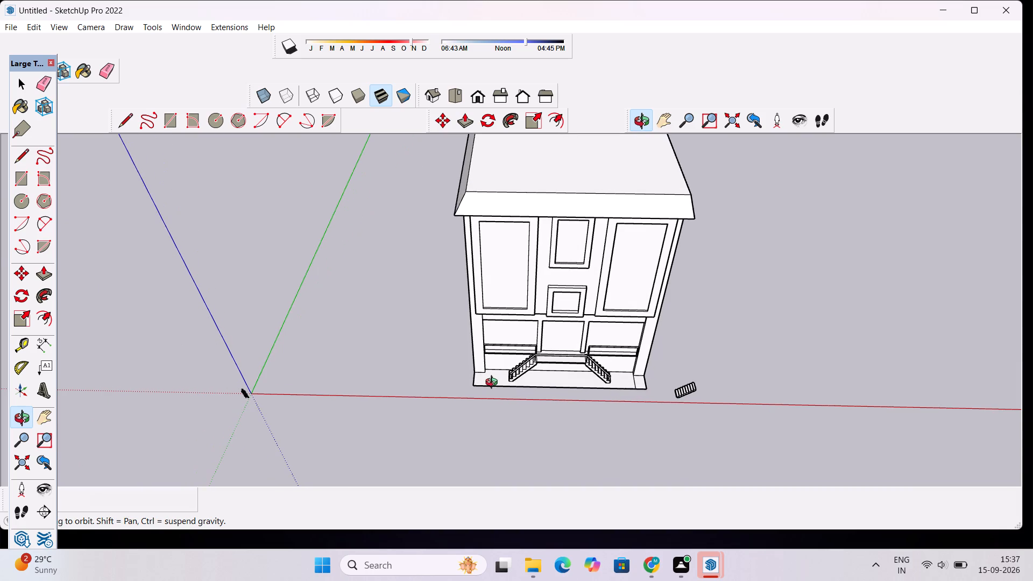
scroll(508, 376, "up", 4)
left_click_drag(510, 379, 523, 301)
scroll(615, 352, "up", 1)
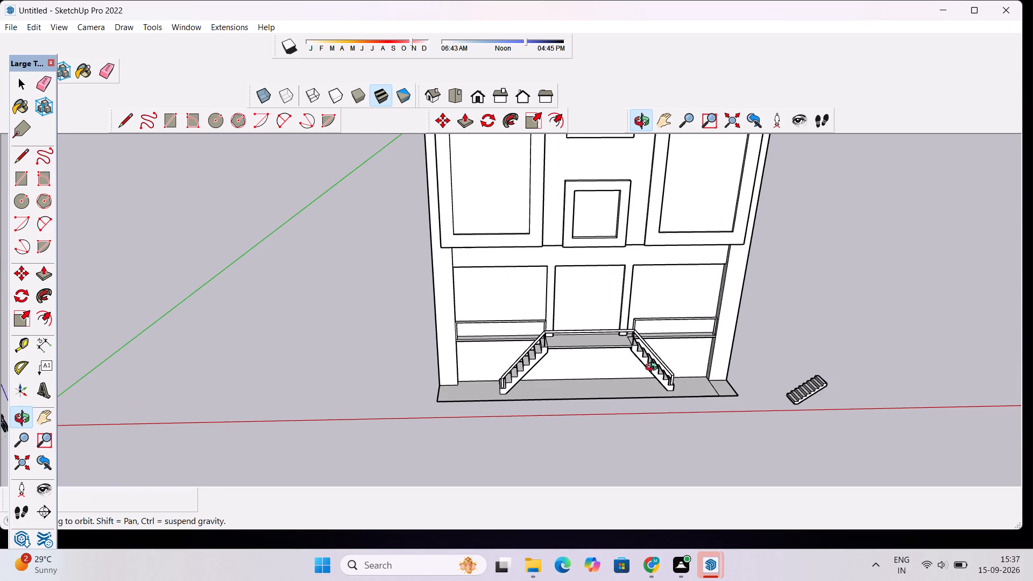
scroll(805, 375, "down", 4)
scroll(754, 375, "up", 3)
left_click_drag(730, 366, 717, 300)
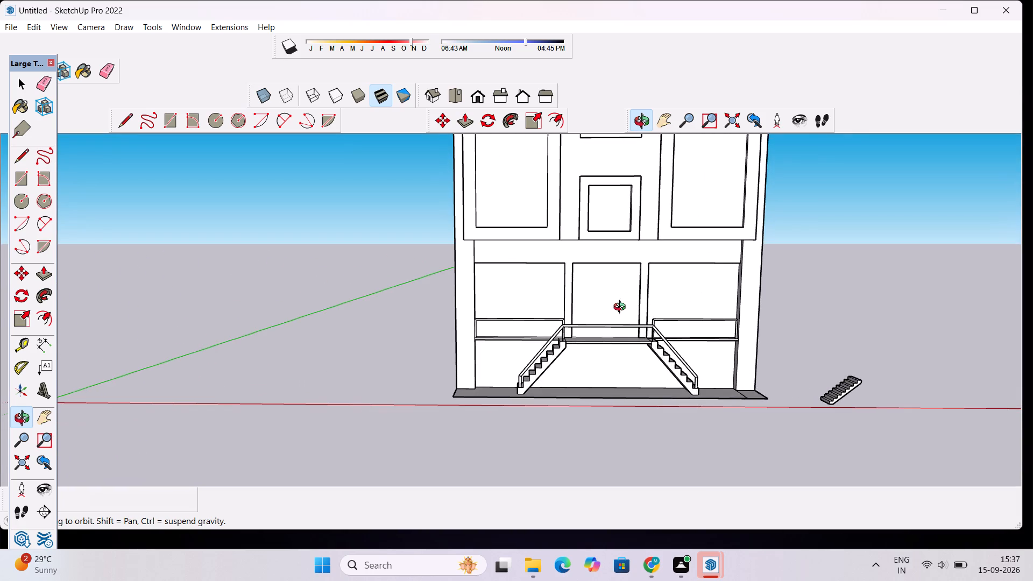
left_click_drag(614, 313, 817, 379, "shift")
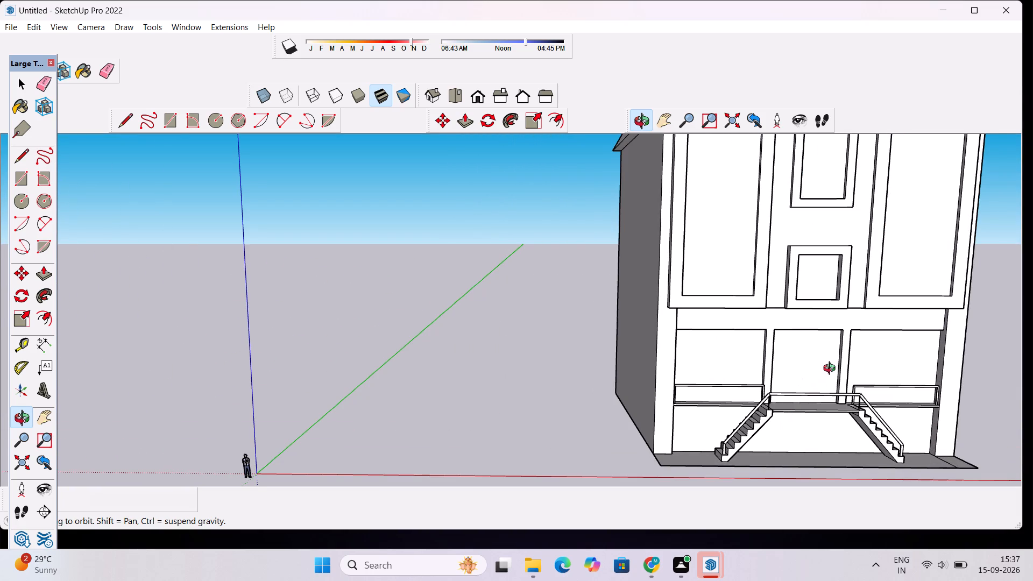
scroll(811, 369, "up", 1)
scroll(804, 357, "down", 2)
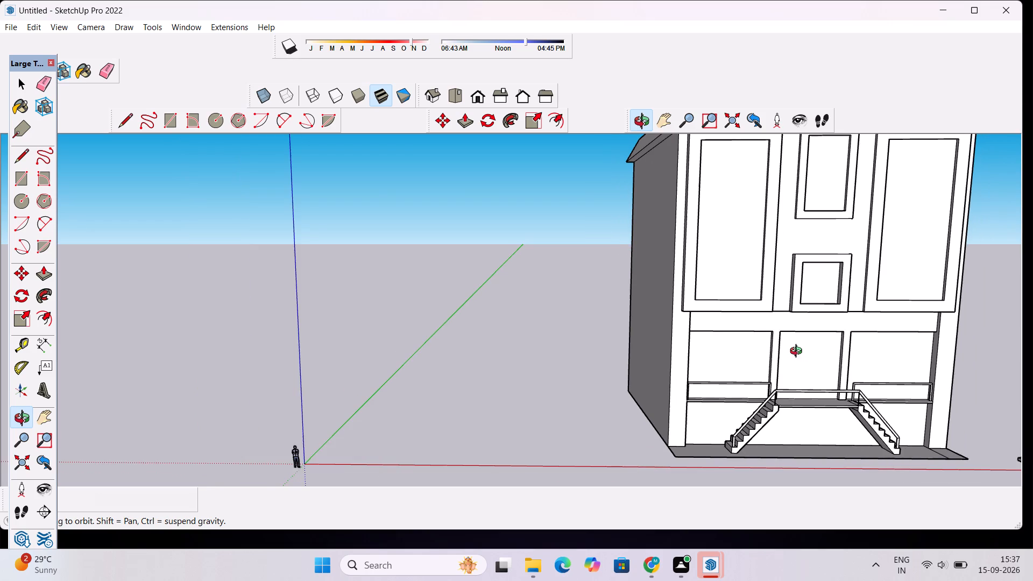
scroll(804, 352, "up", 5)
scroll(805, 349, "down", 5)
scroll(832, 369, "up", 4)
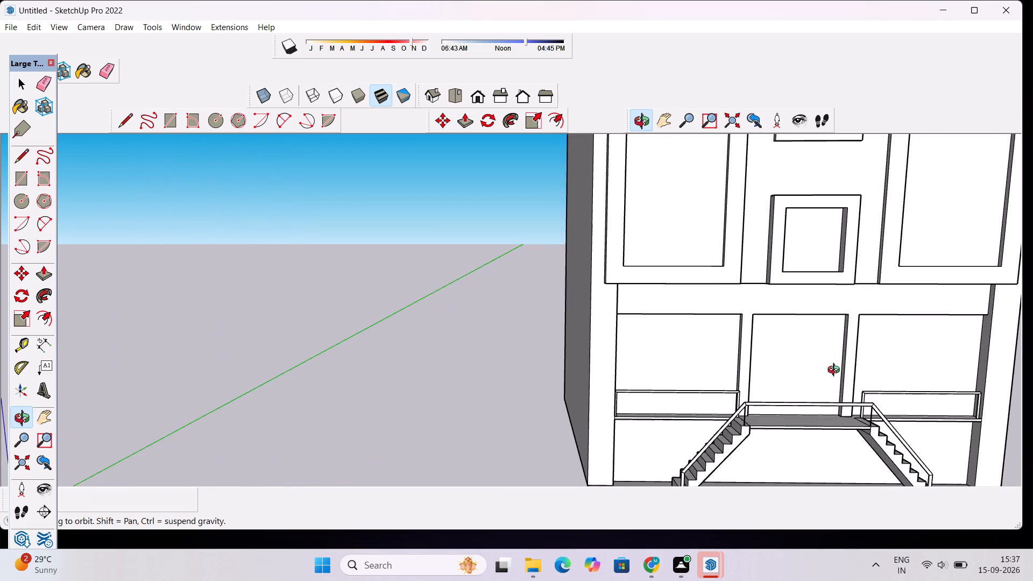
left_click_drag(778, 365, 668, 422)
scroll(726, 367, "down", 8)
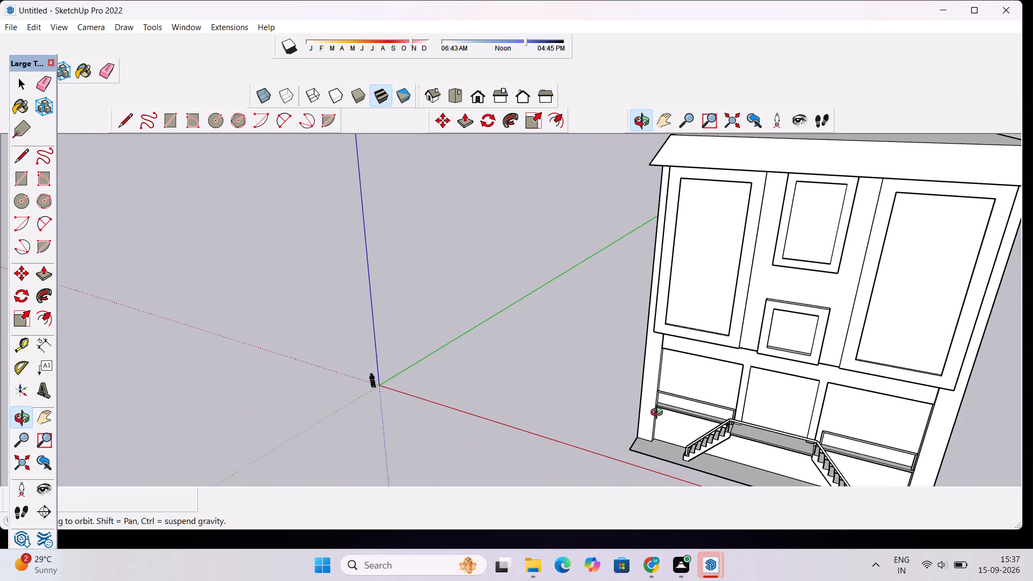
scroll(645, 415, "up", 4)
left_click_drag(711, 443, 798, 308)
scroll(717, 322, "up", 7)
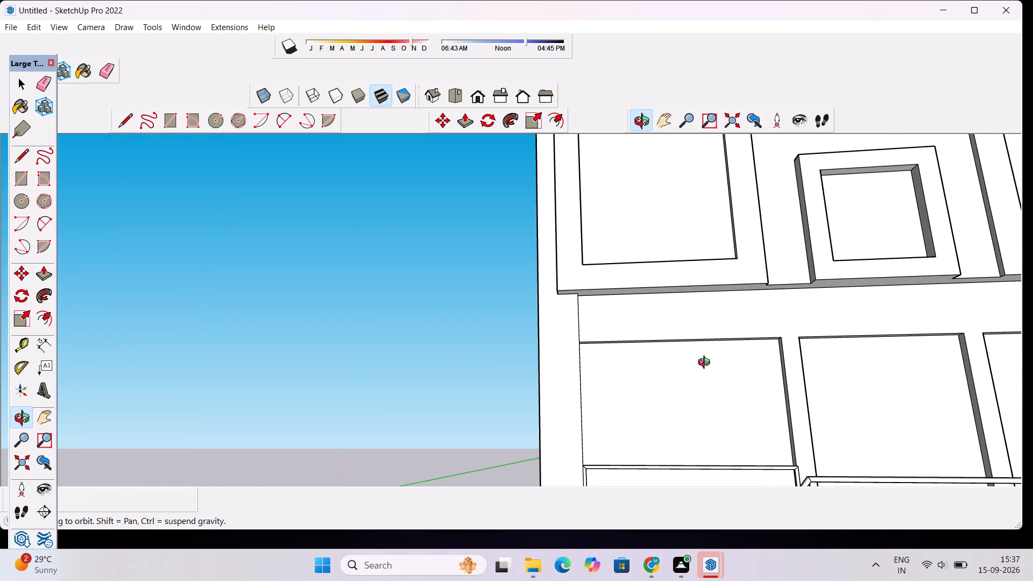
scroll(679, 363, "down", 5)
scroll(720, 345, "down", 3)
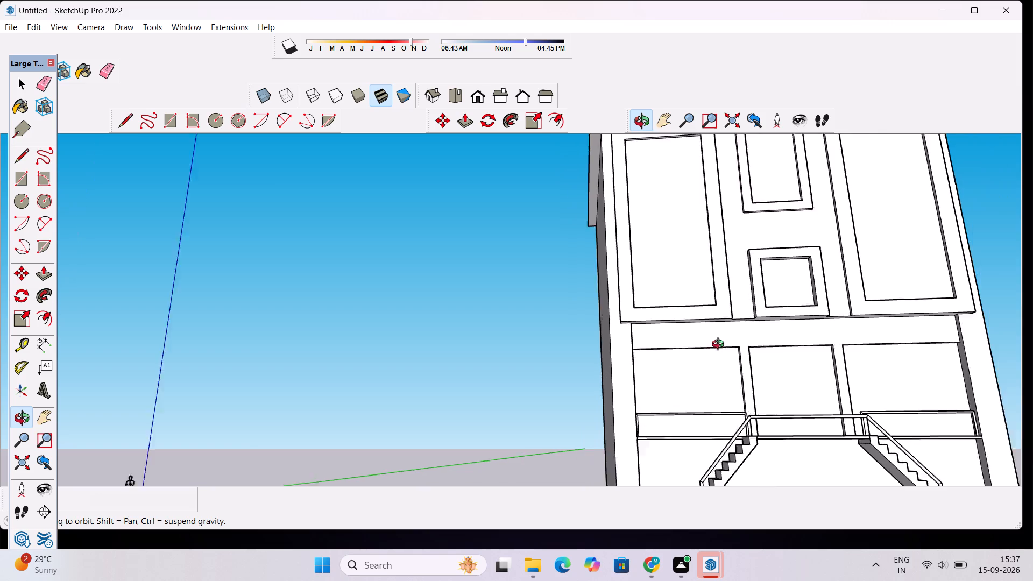
scroll(720, 345, "down", 3)
left_click_drag(721, 311, 719, 379)
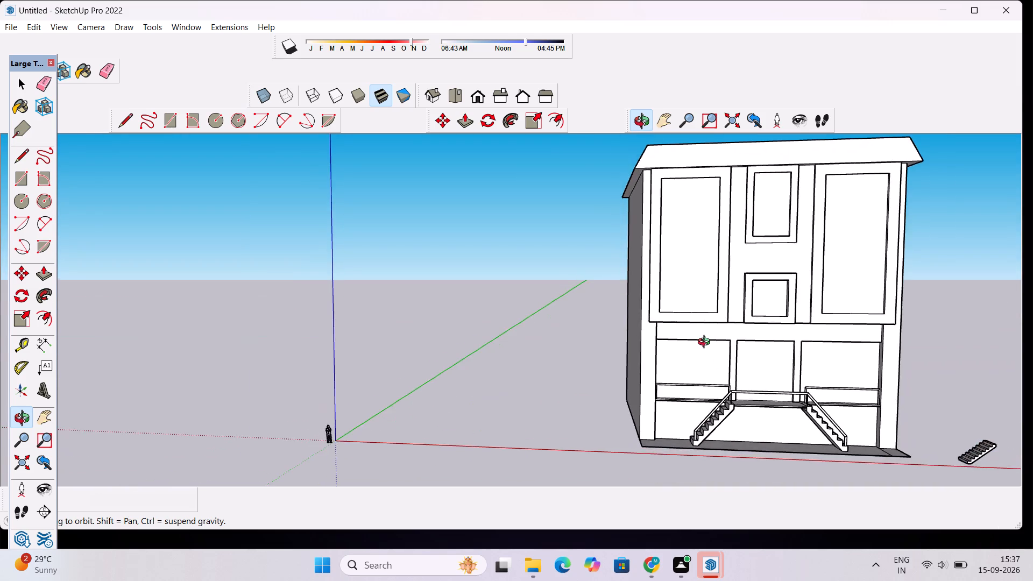
scroll(706, 343, "up", 9)
left_click_drag(662, 385, 833, 380)
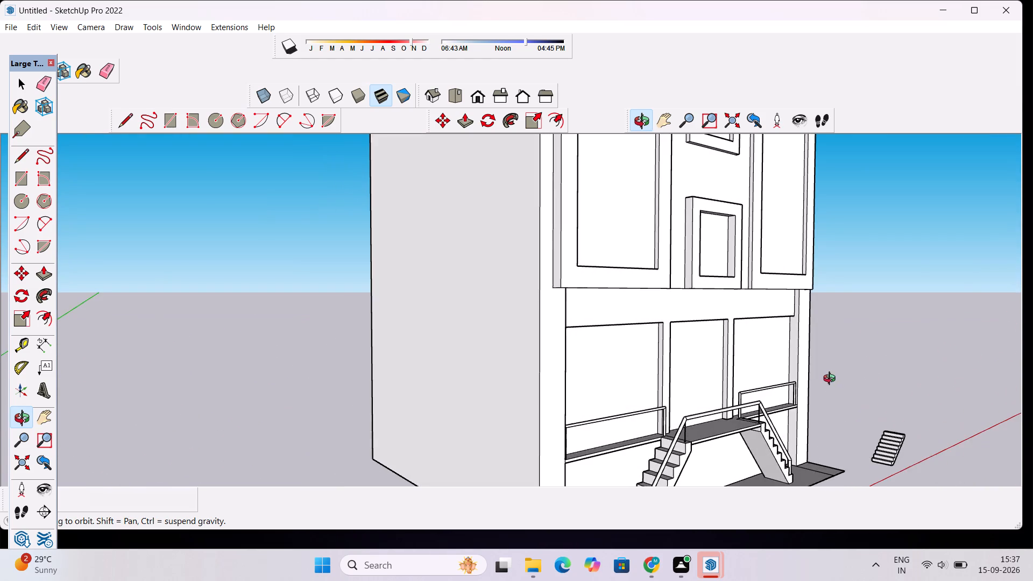
scroll(755, 354, "down", 5)
scroll(701, 366, "up", 9)
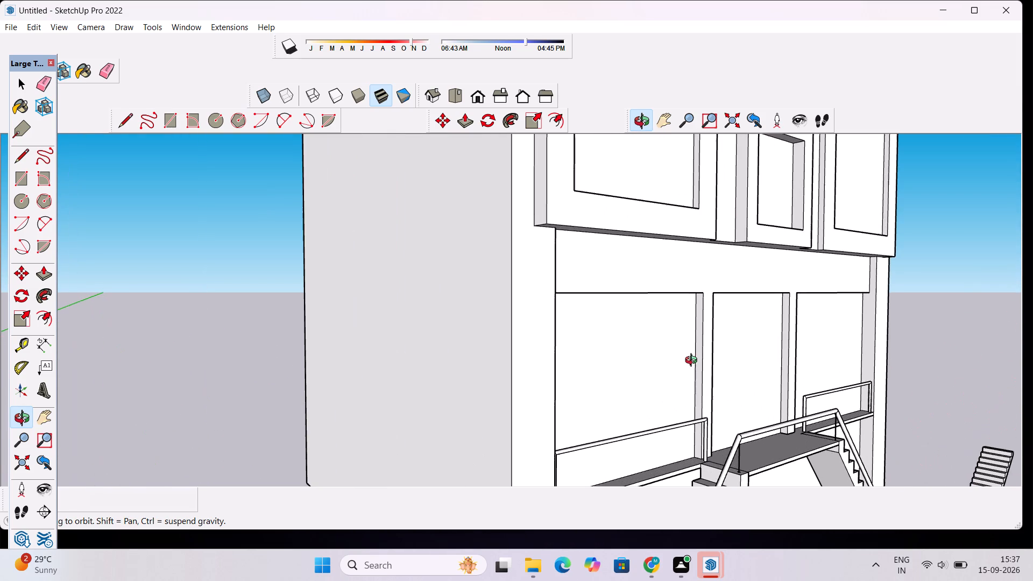
scroll(703, 350, "down", 4)
scroll(763, 352, "down", 6)
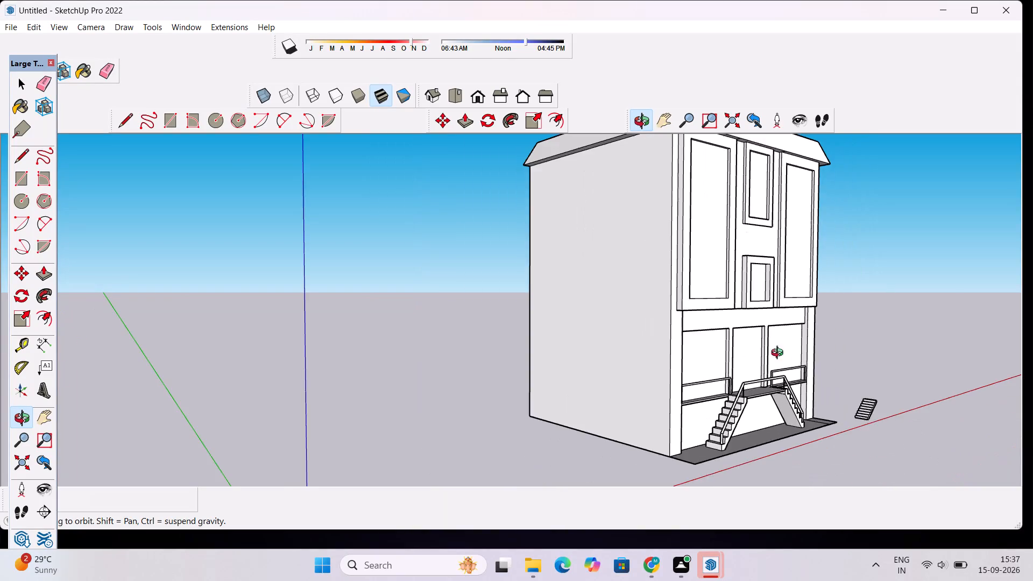
left_click_drag(811, 363, 780, 378)
scroll(757, 376, "down", 3)
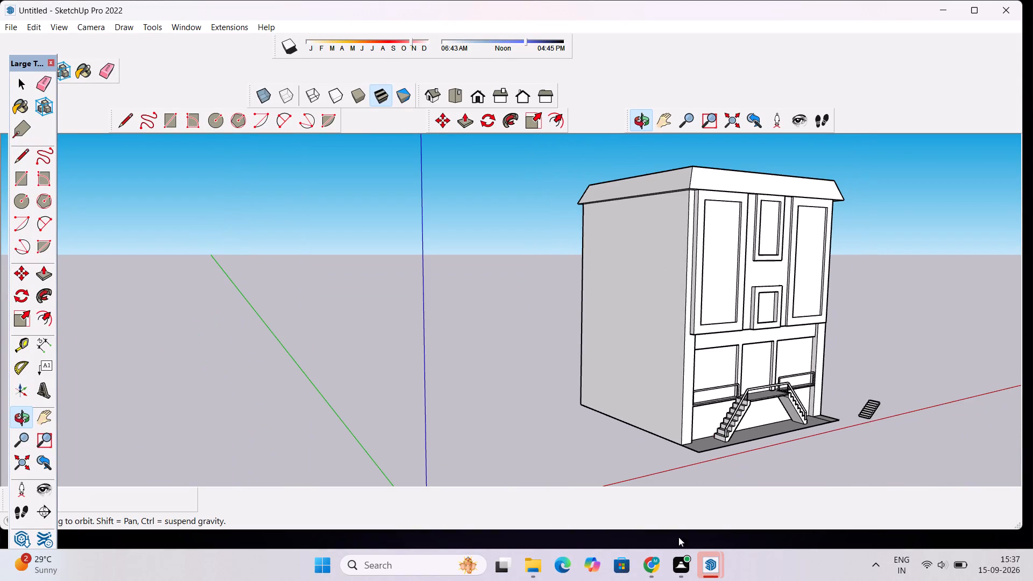
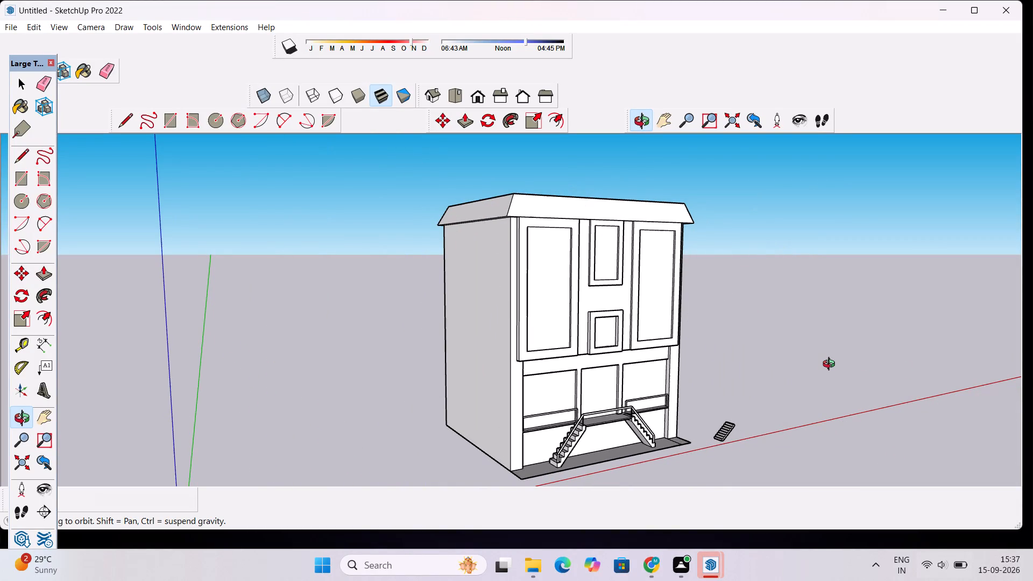
Place a horizontal guide 5' below the top edge of the right ground-floor facade opening.
scroll(834, 360, "down", 4)
left_click_drag(866, 325, 711, 348)
scroll(689, 420, "up", 7)
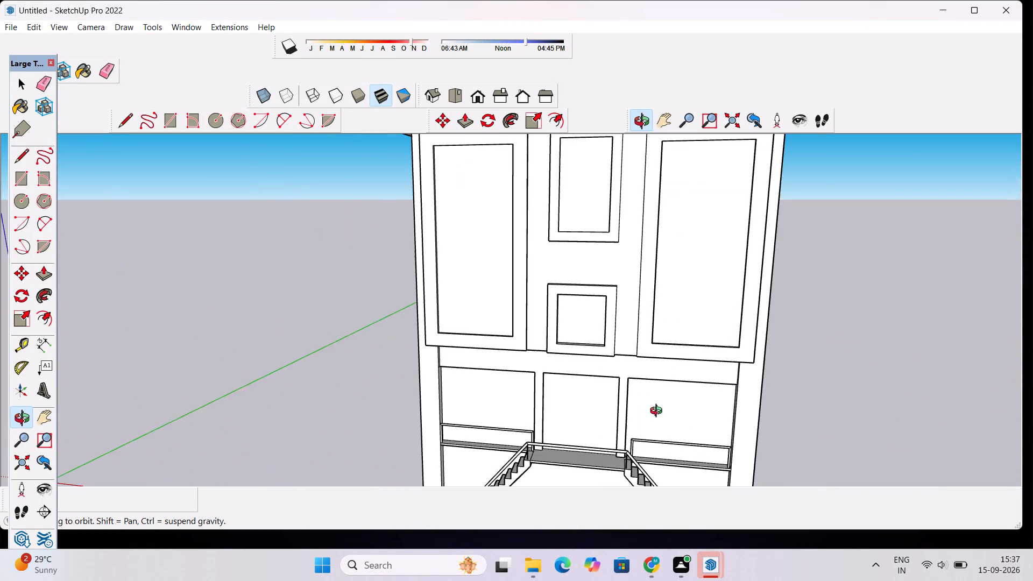
scroll(659, 412, "up", 3)
left_click_drag(598, 424, 810, 388)
scroll(684, 386, "up", 3)
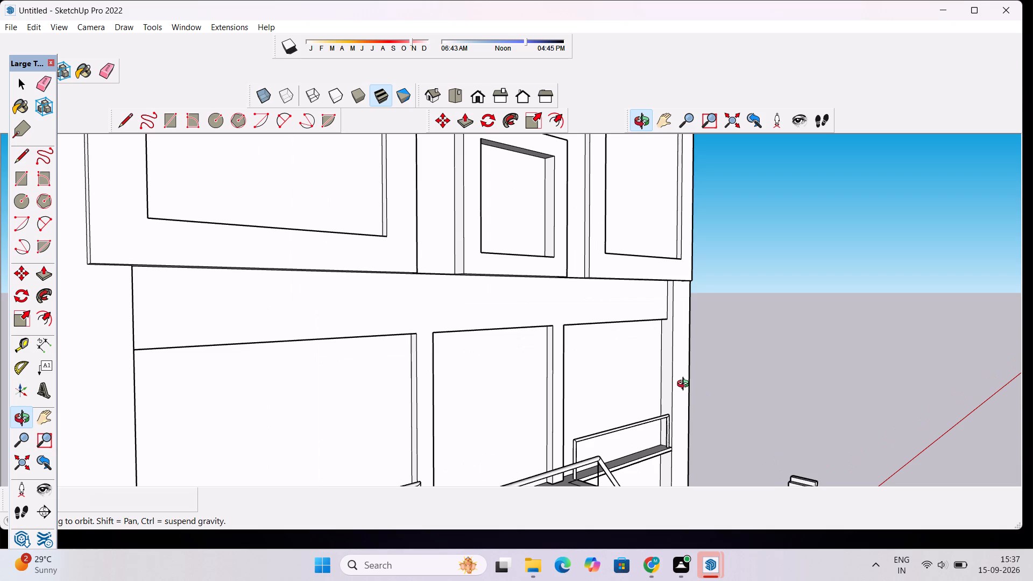
key("t")
scroll(669, 387, "up", 4)
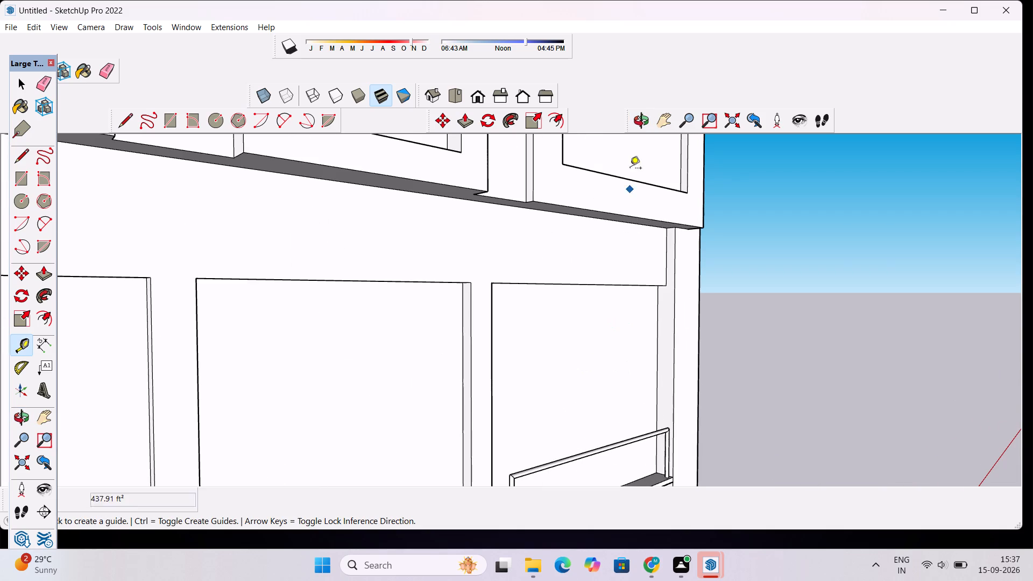
left_click(640, 116)
left_click_drag(569, 448, 576, 360)
scroll(555, 295, "up", 3)
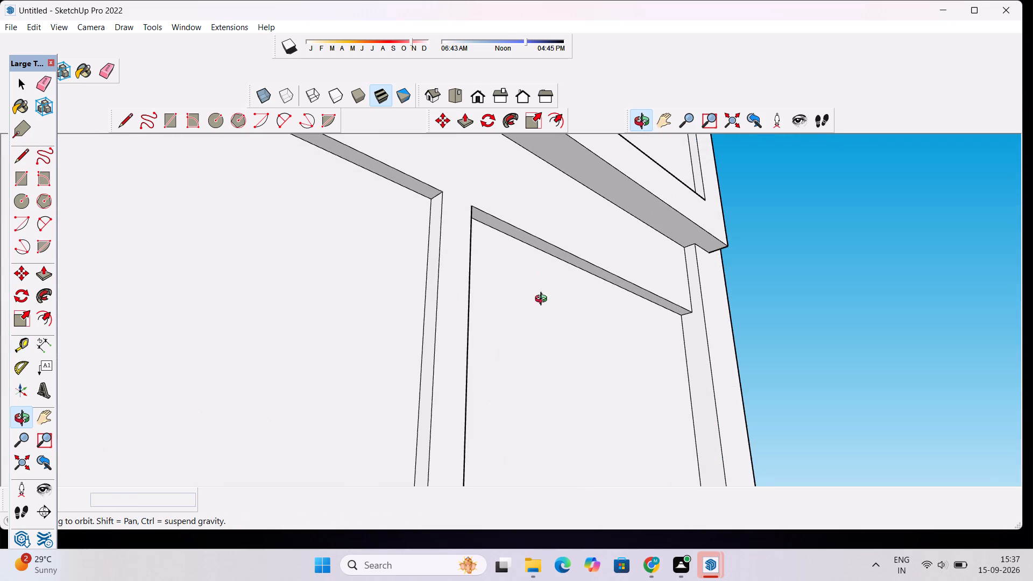
key("t")
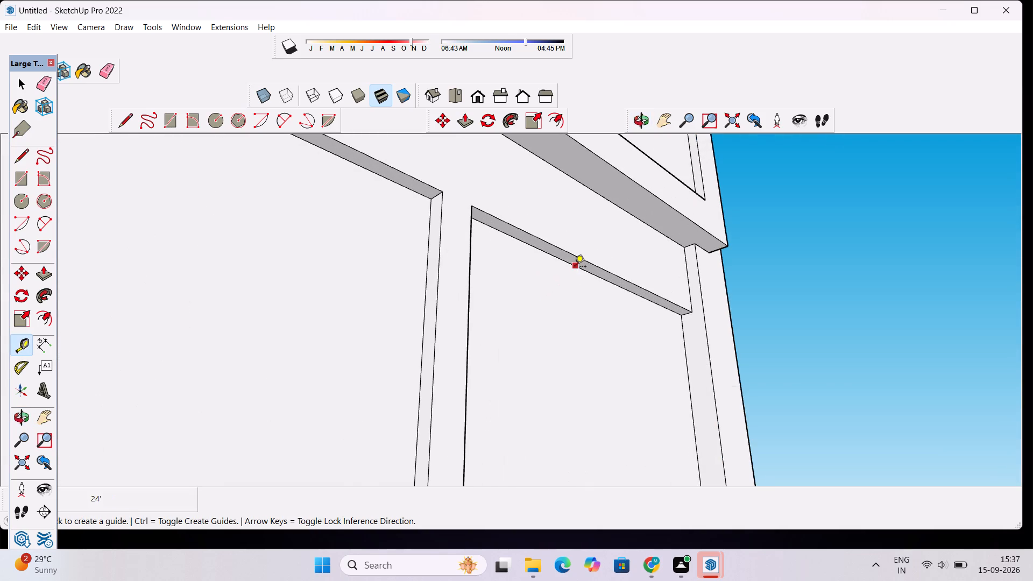
left_click(575, 267)
scroll(570, 286, "down", 11)
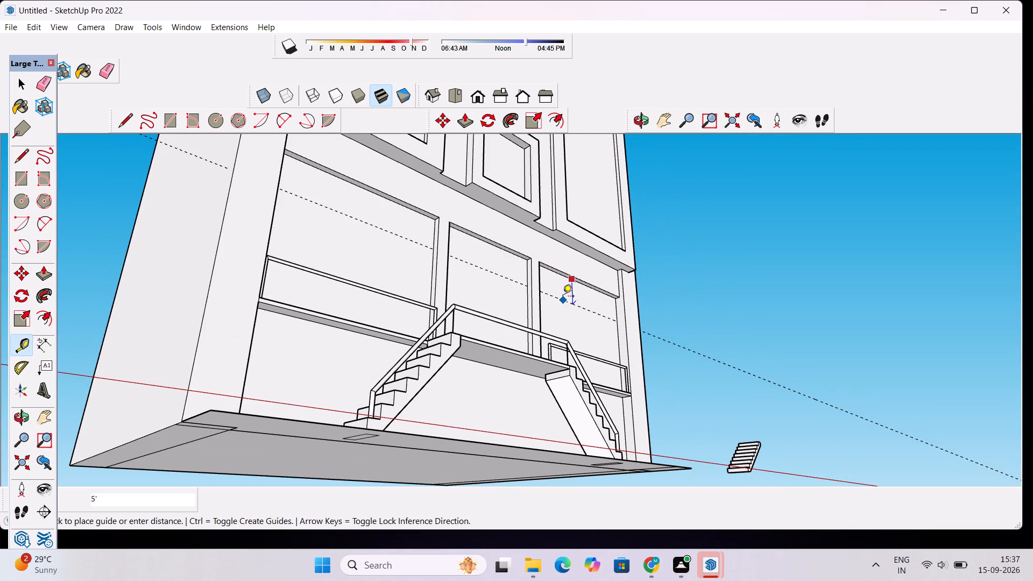
type("5'")
key("Return")
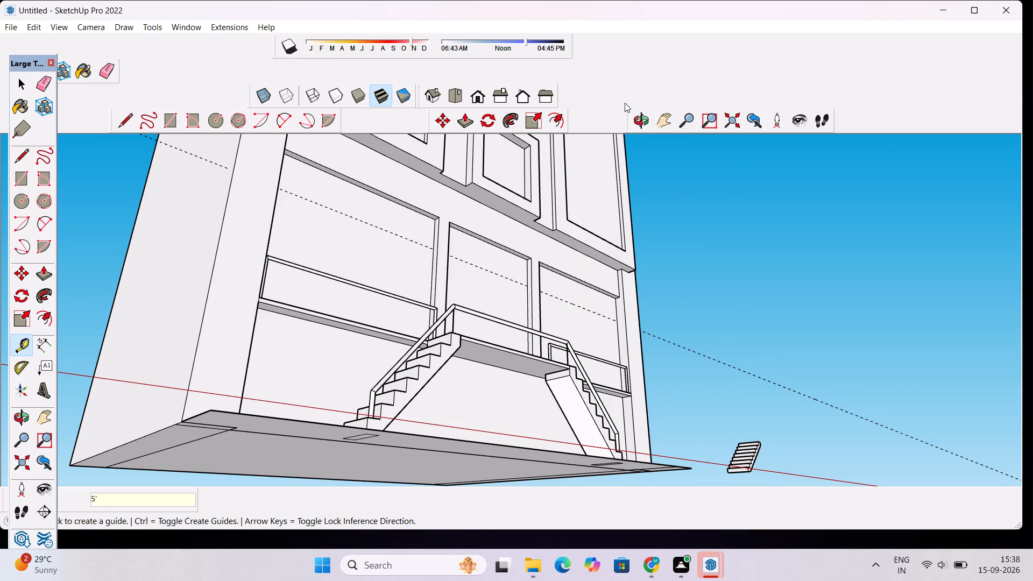
Place a second horizontal guide 5' below the first guide across the three ground-floor openings.
left_click(644, 121)
left_click_drag(705, 320, 611, 384)
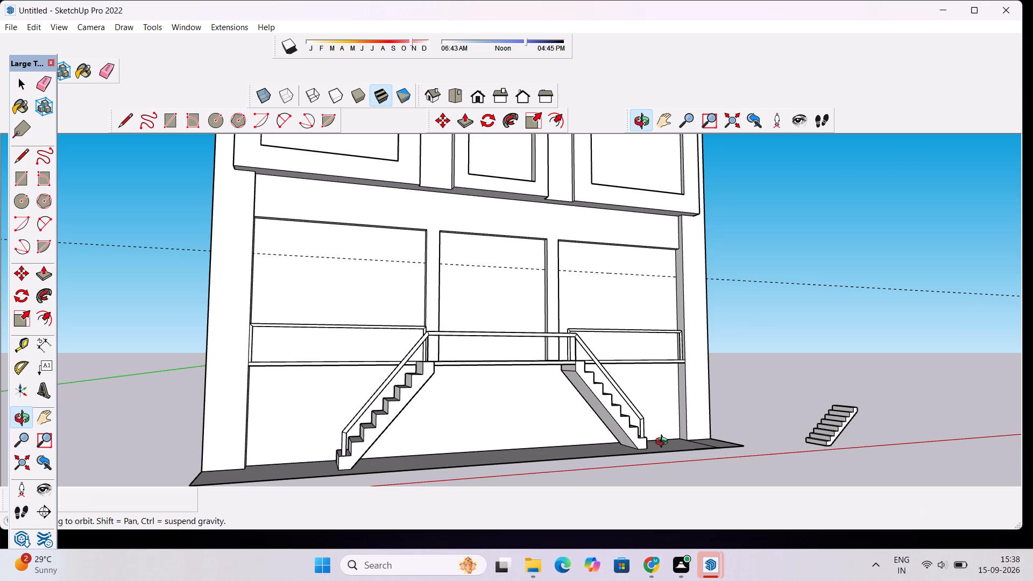
scroll(511, 232, "down", 6)
left_click_drag(473, 301, 419, 312)
scroll(507, 275, "up", 11)
left_click_drag(706, 263, 638, 326)
scroll(638, 327, "down", 1)
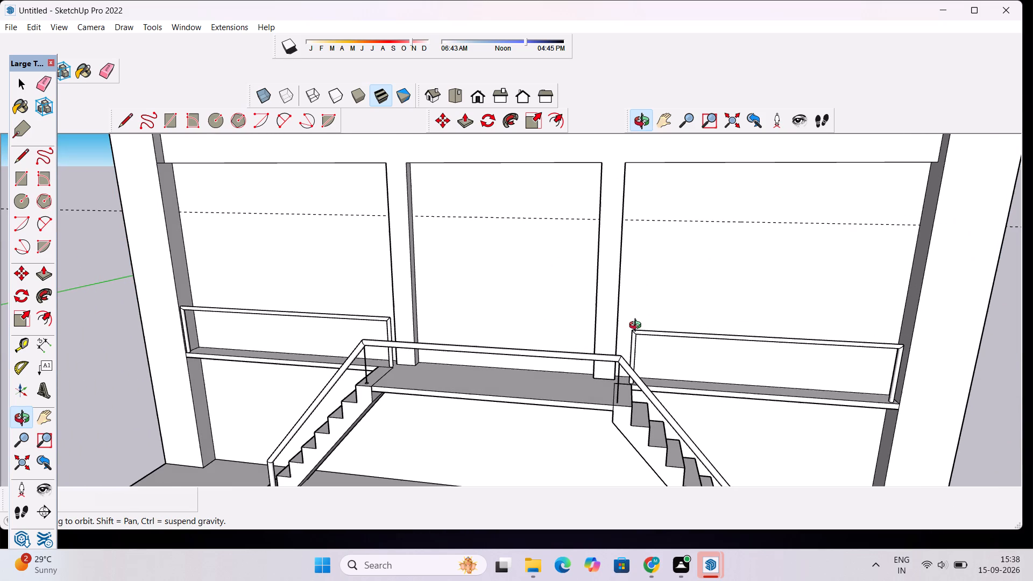
scroll(650, 198, "up", 3)
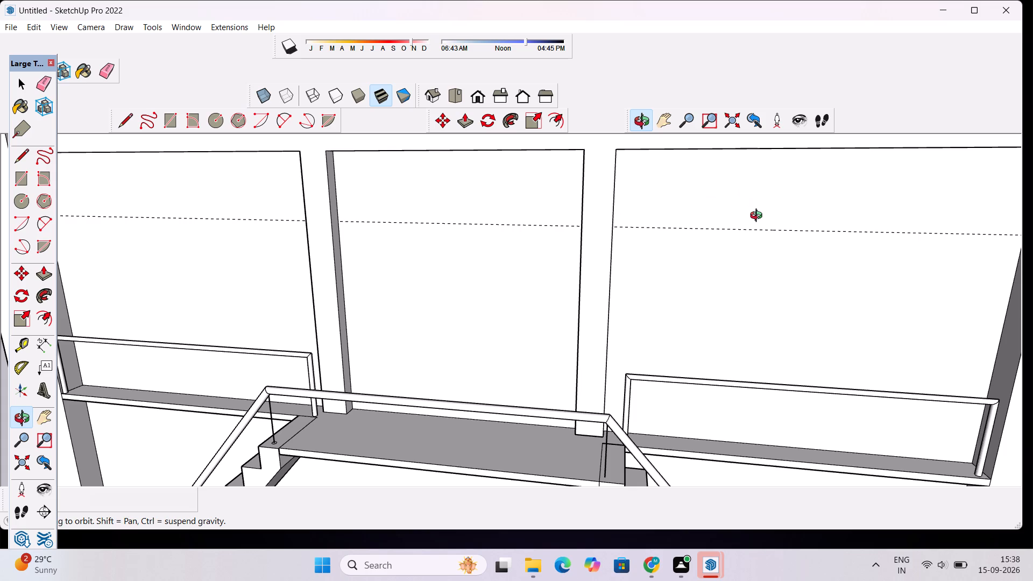
scroll(784, 222, "down", 2)
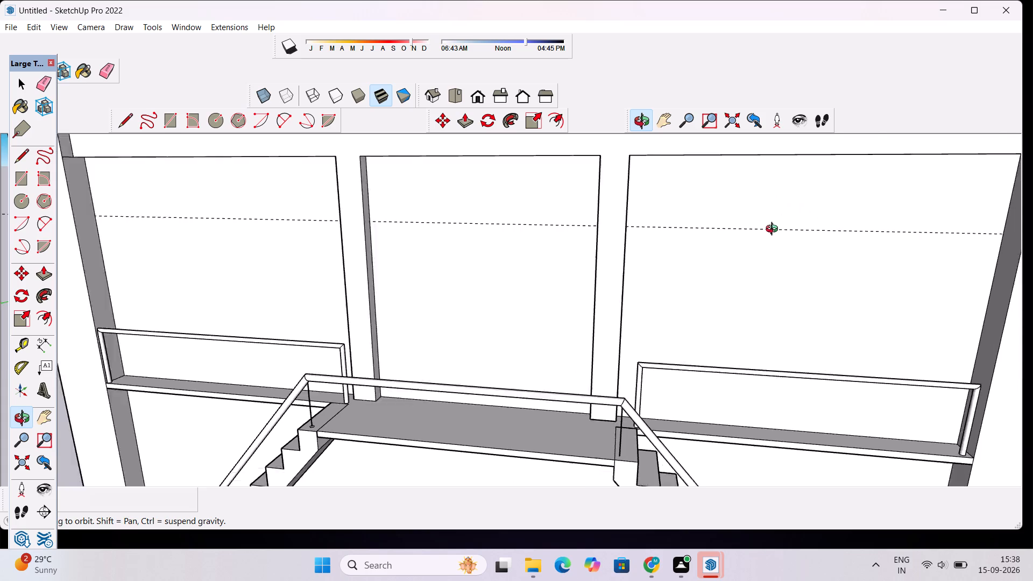
scroll(774, 230, "down", 1)
scroll(650, 253, "up", 4)
left_click_drag(735, 213, 712, 259)
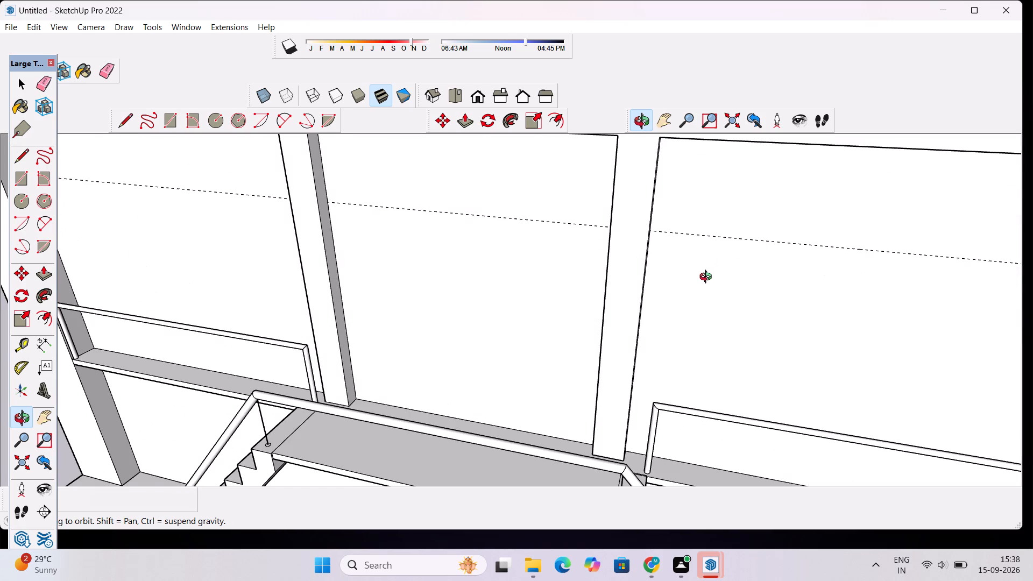
left_click_drag(649, 293, 702, 287)
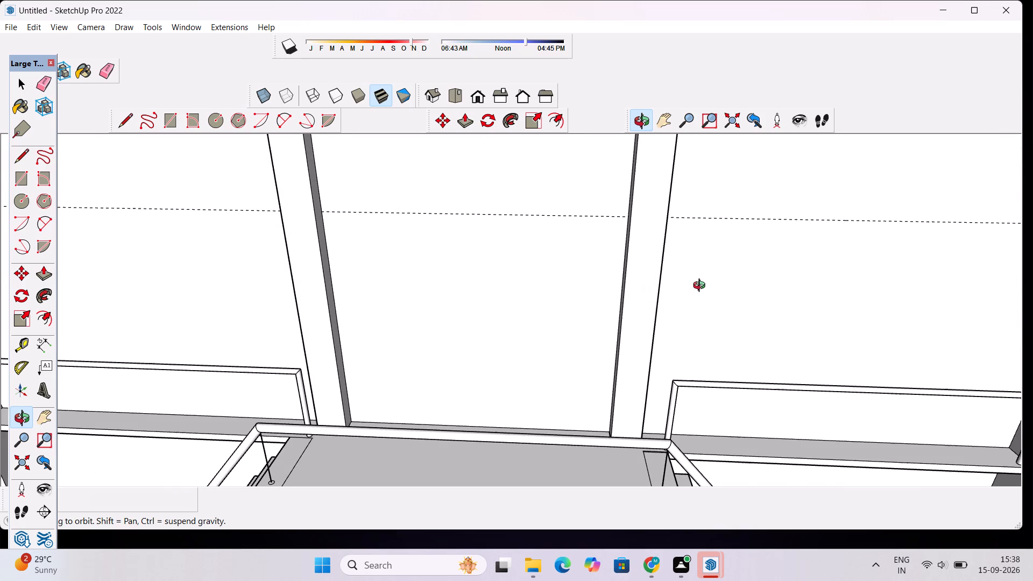
left_click_drag(735, 238, 660, 283, "shift")
scroll(660, 283, "up", 3)
left_click_drag(734, 306, 660, 301)
scroll(660, 301, "up", 2, "shift")
left_click_drag(666, 301, 640, 296)
key("t")
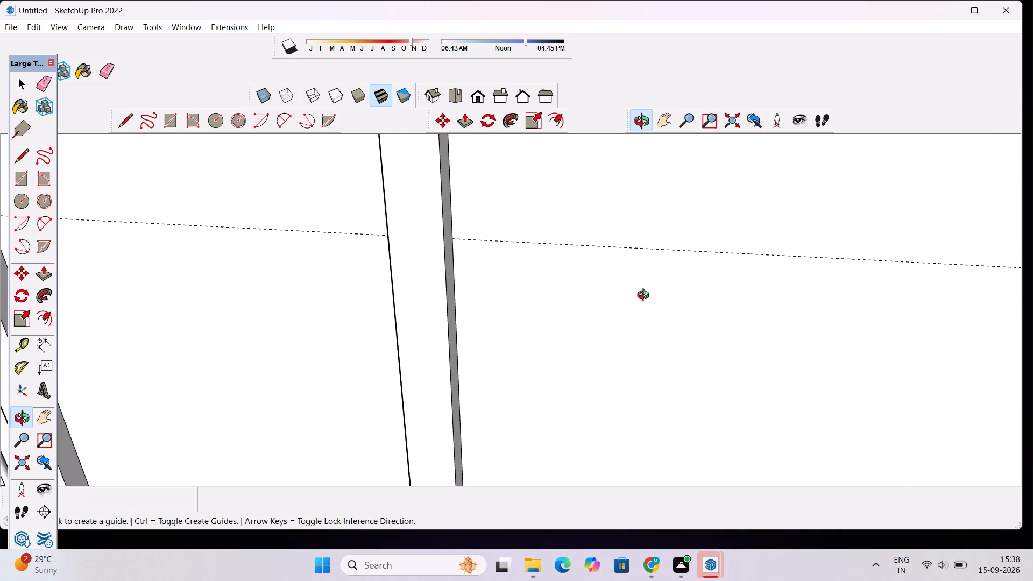
left_click(688, 254)
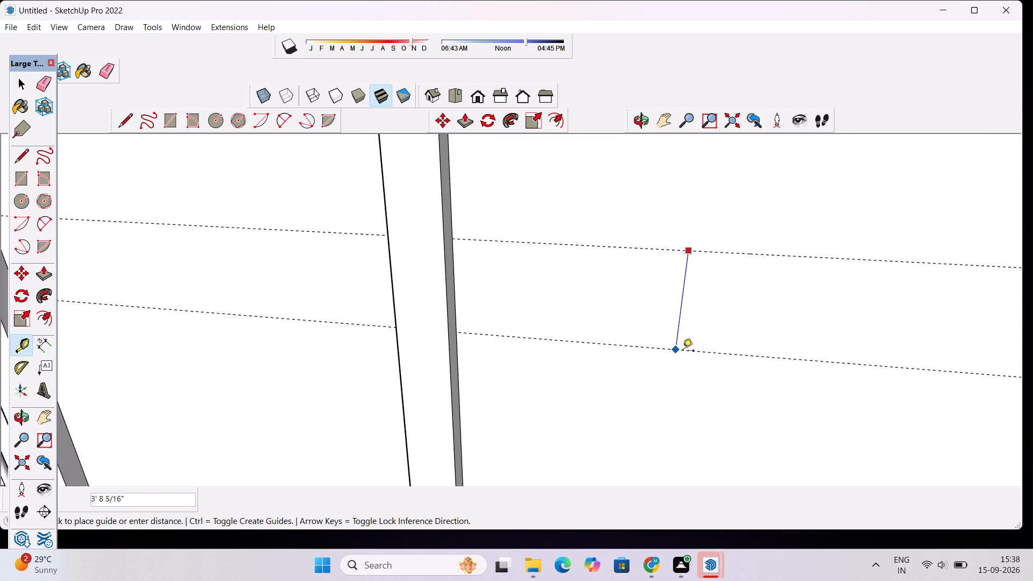
scroll(683, 351, "down", 15)
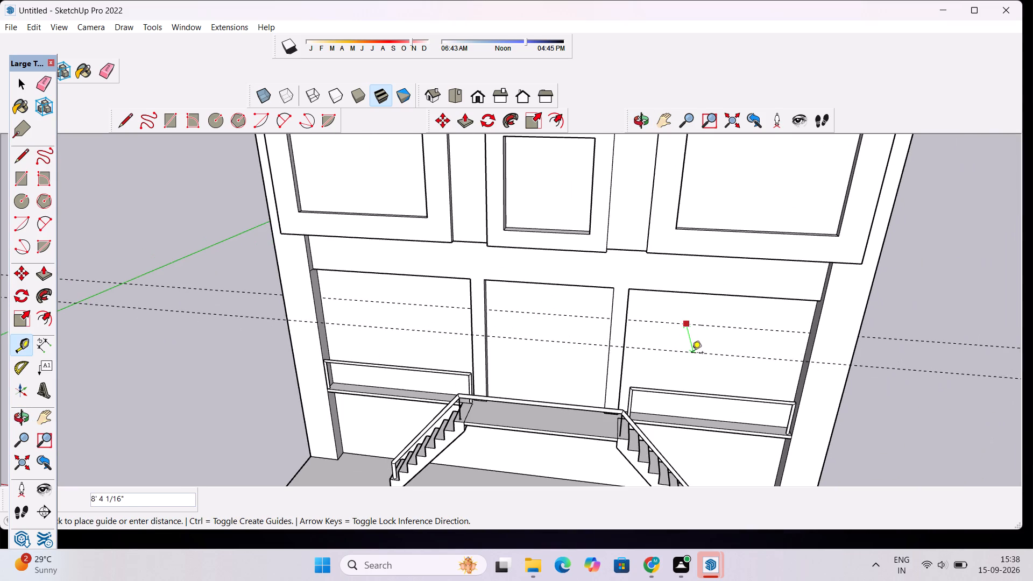
scroll(679, 367, "up", 5)
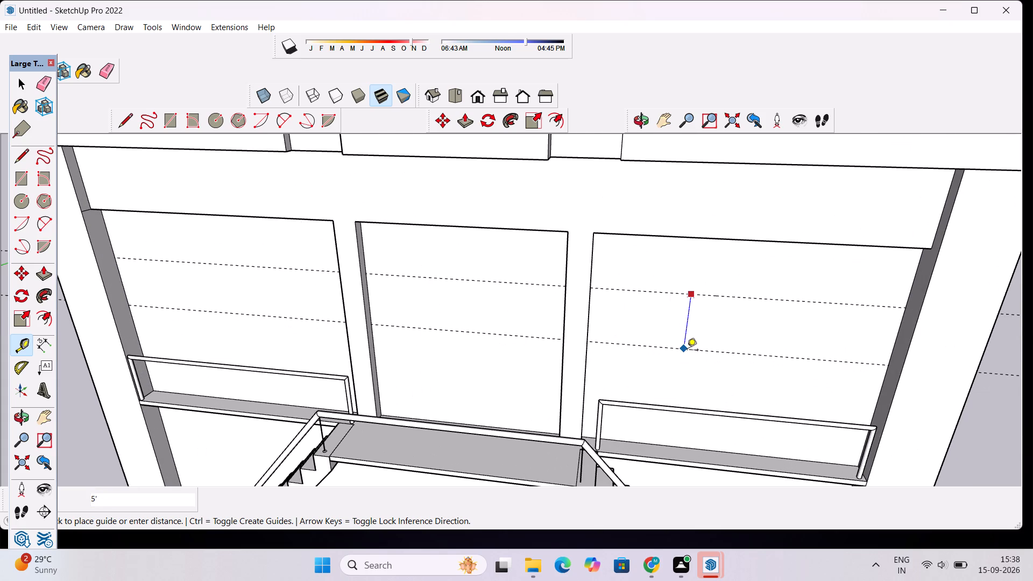
left_click(687, 351)
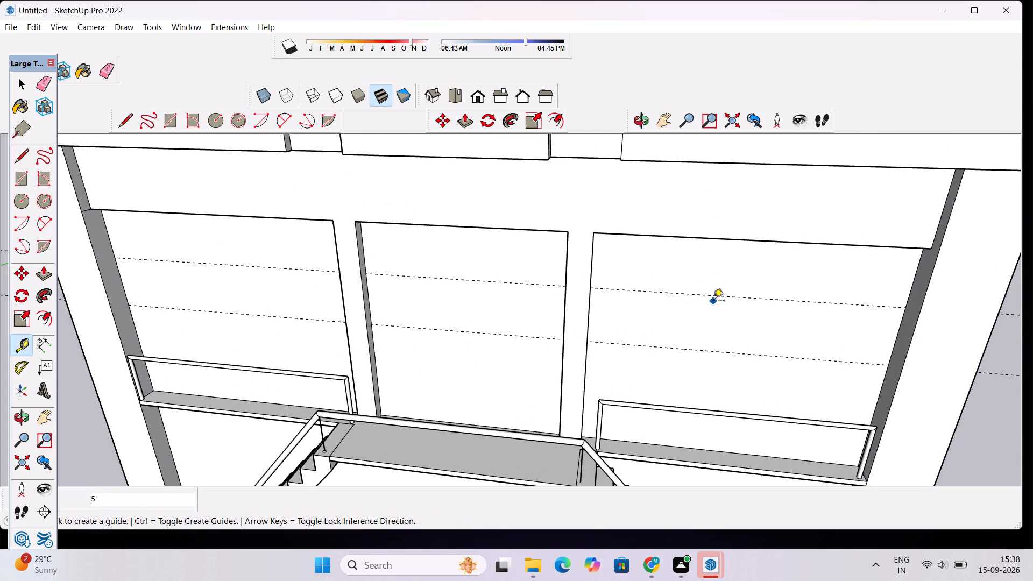
Add two horizontal guides above the first 5' guide, each offset 1.5' up from the previous one.
scroll(704, 334, "down", 3)
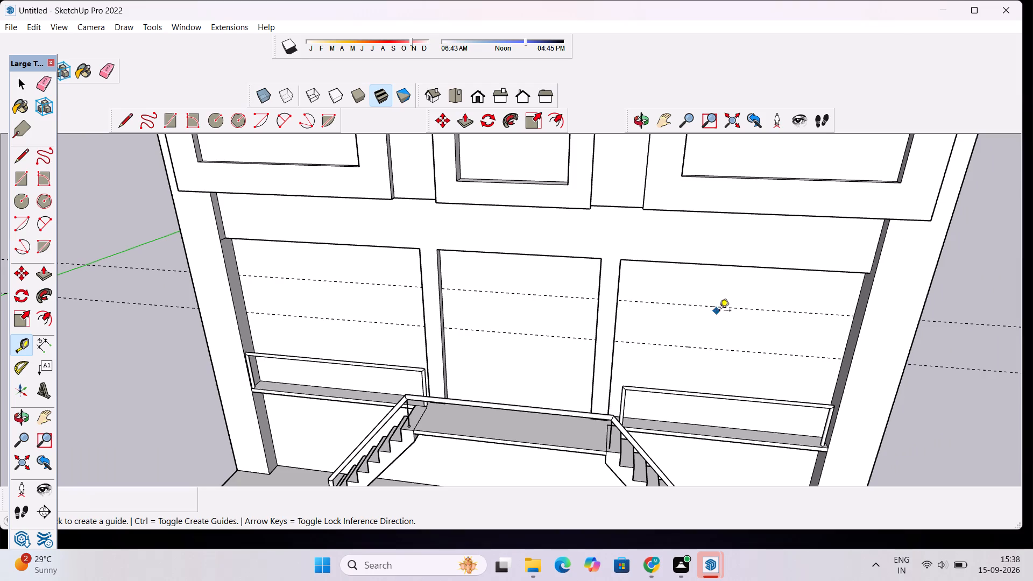
left_click(726, 309)
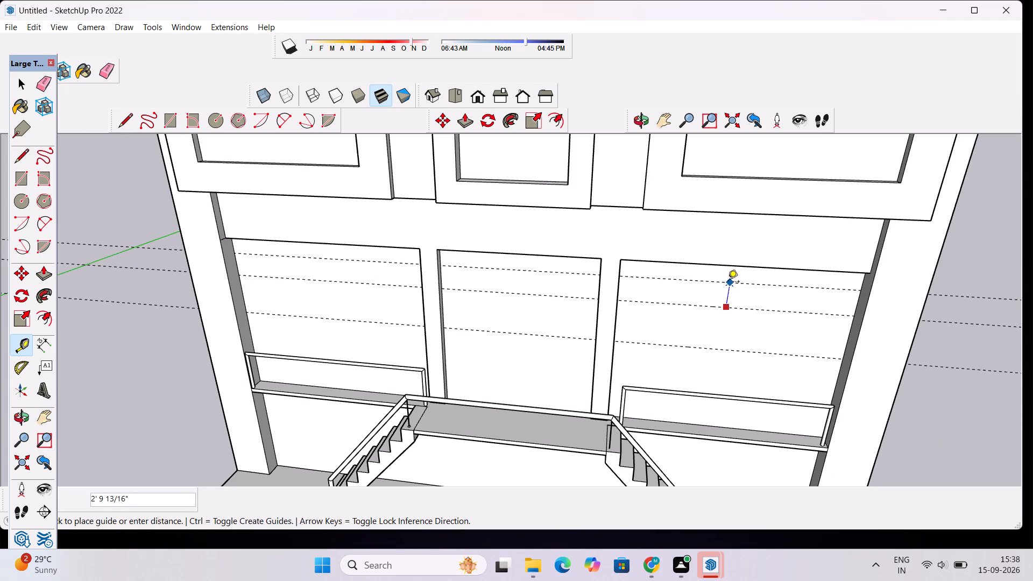
scroll(728, 286, "up", 11)
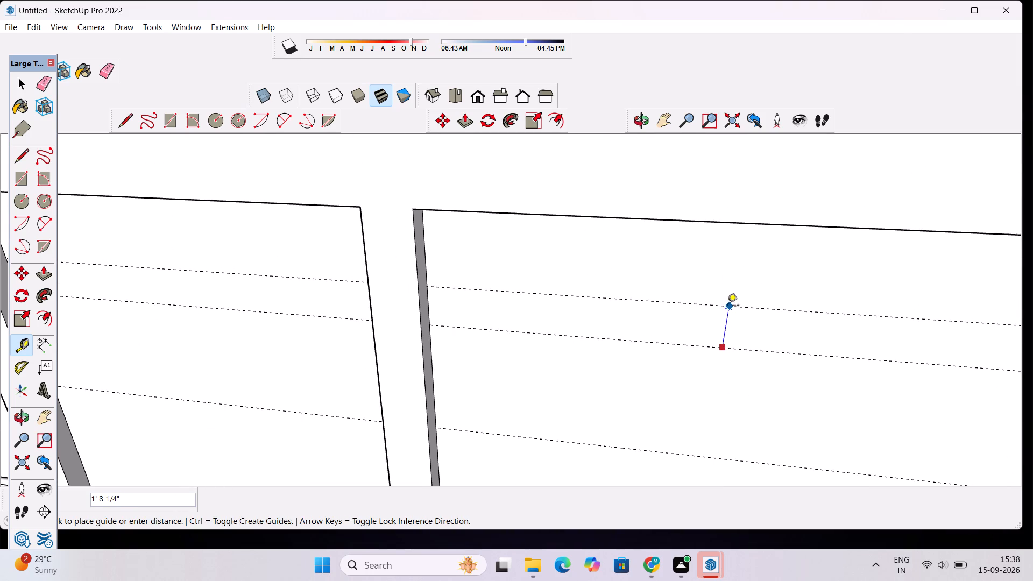
type("1.5'")
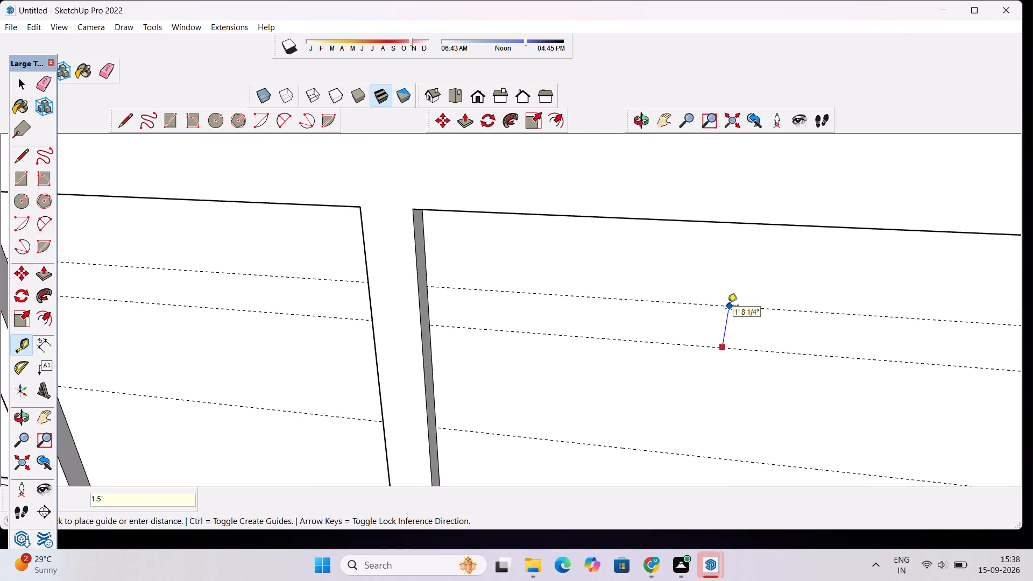
key("Return")
left_click(706, 309)
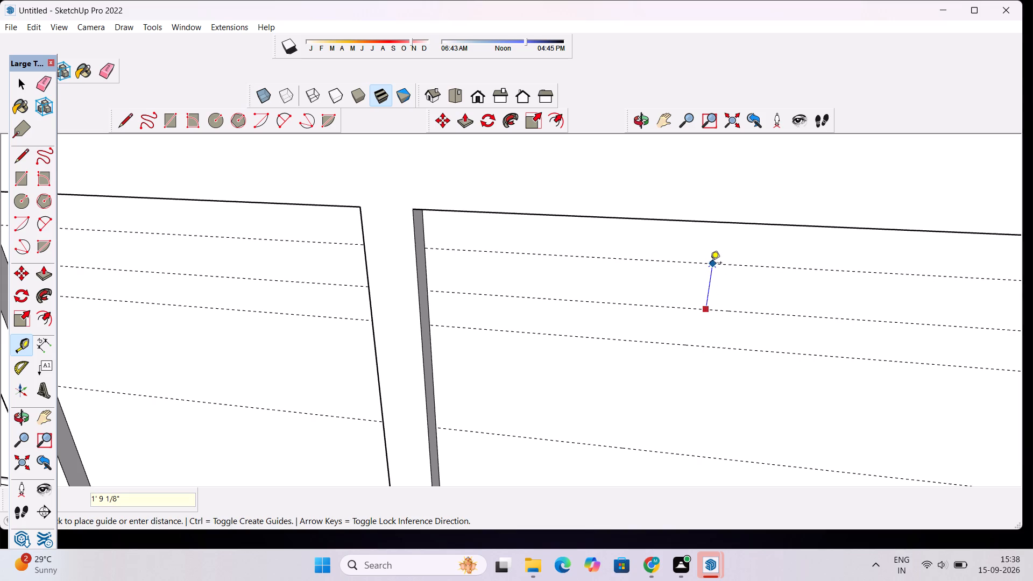
type("1.5")
key("apostrophe")
key("Return")
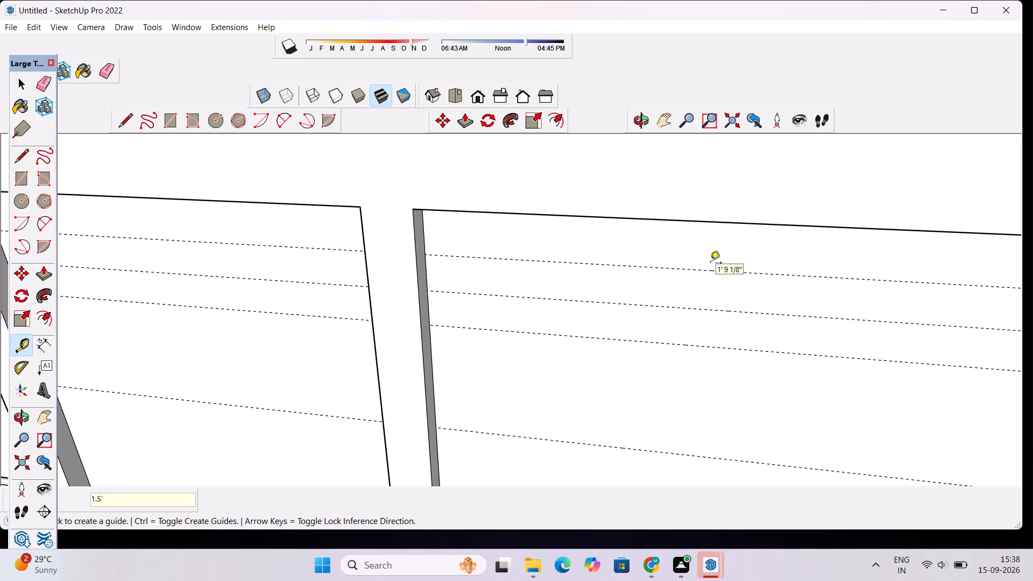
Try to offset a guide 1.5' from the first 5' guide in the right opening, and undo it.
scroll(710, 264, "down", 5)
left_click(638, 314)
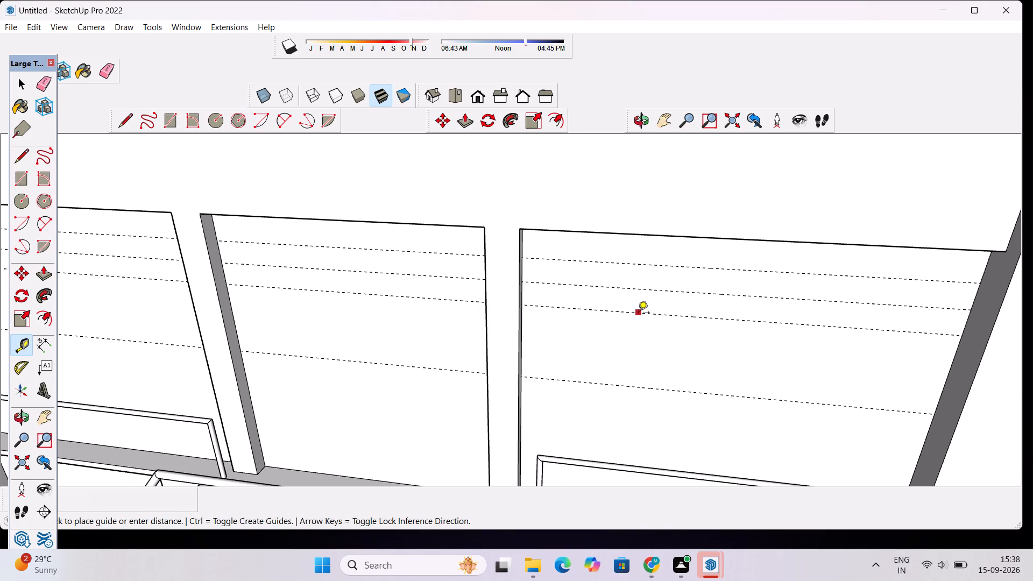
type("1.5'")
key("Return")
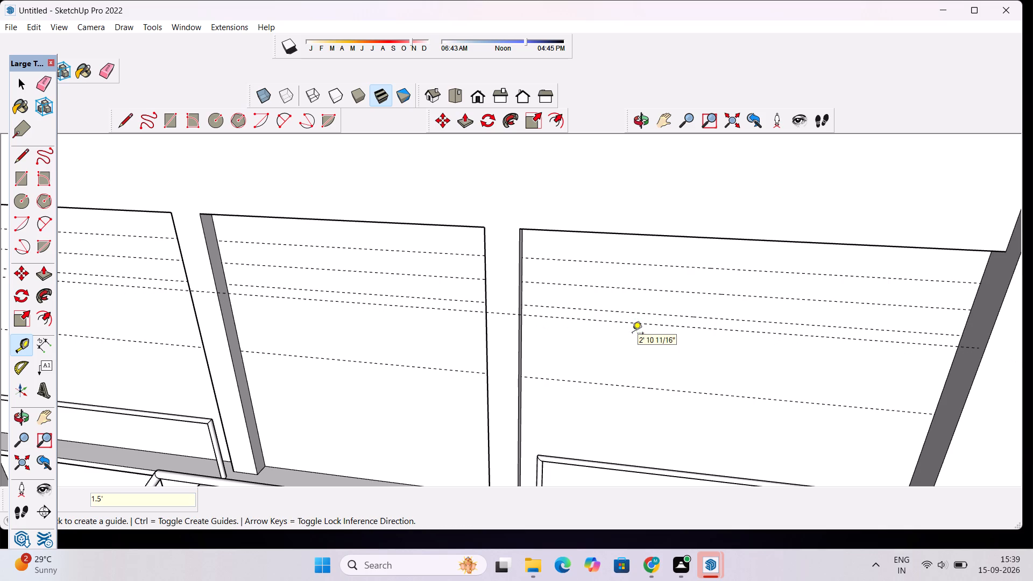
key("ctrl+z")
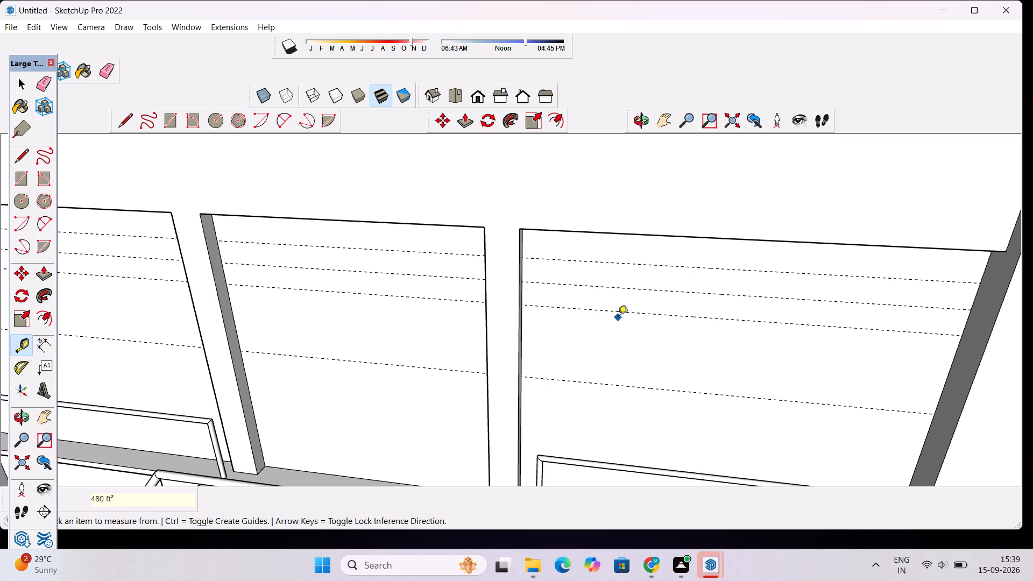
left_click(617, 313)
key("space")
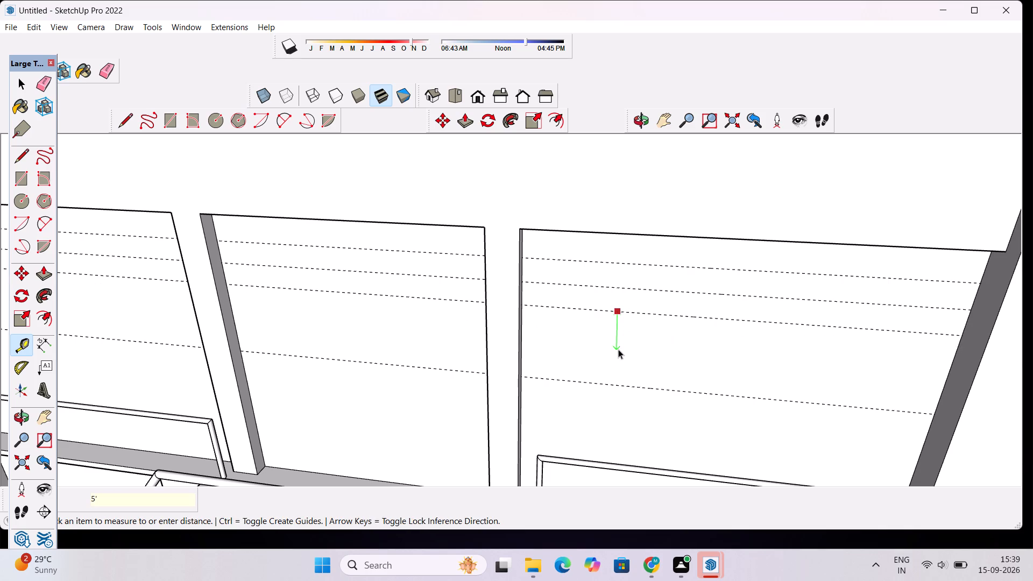
Add two horizontal guides below the first 5' guide, the upper one 1.5' down and the next about 1' 9" further down.
key("t")
left_click(666, 313)
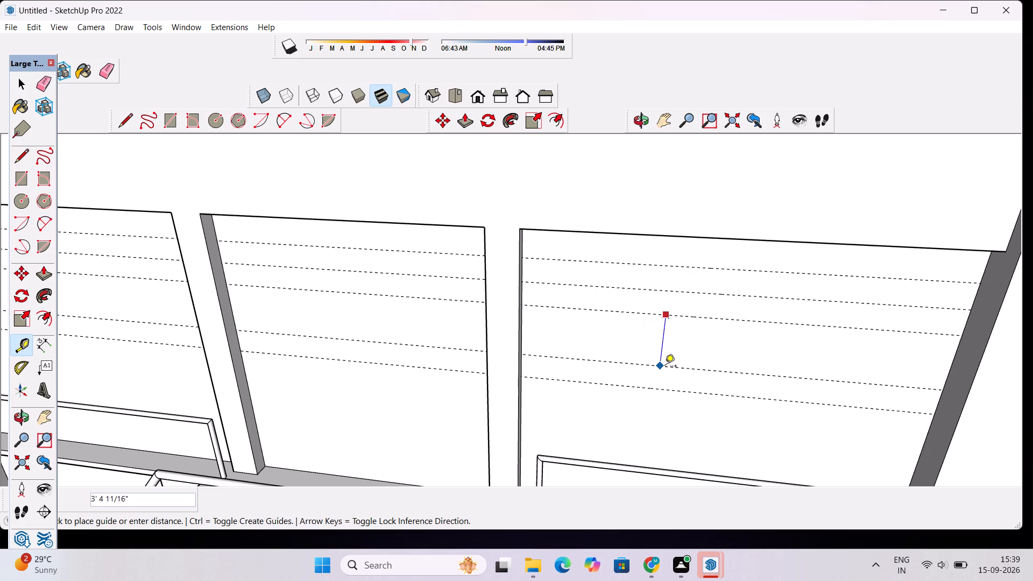
type("1.5'")
key("Return")
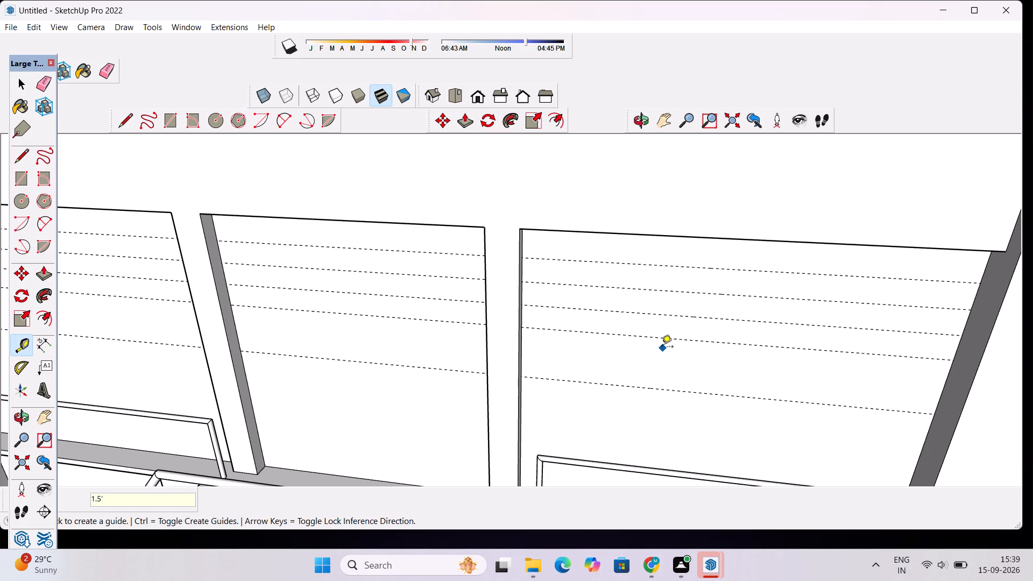
left_click(696, 341)
left_click(694, 367)
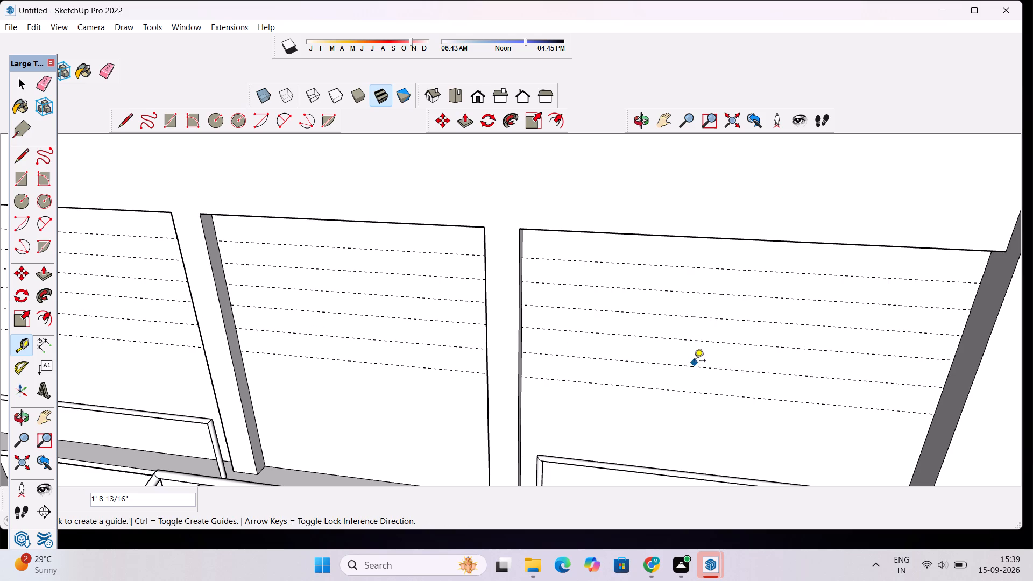
scroll(659, 340, "down", 7)
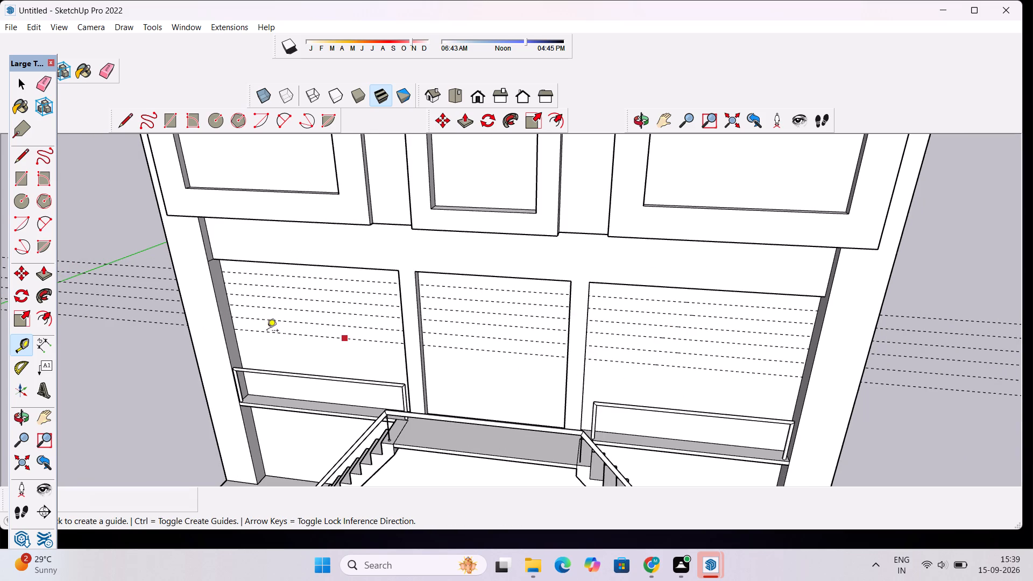
key("space")
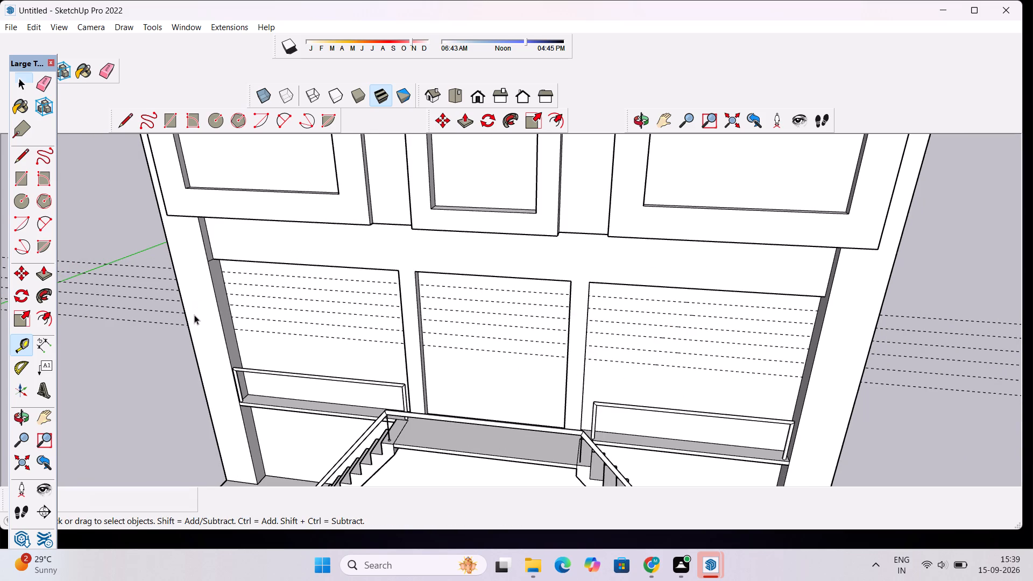
Draw three 24' lines across the right ground-floor opening along its top three horizontal guides.
key("l")
scroll(687, 317, "up", 1)
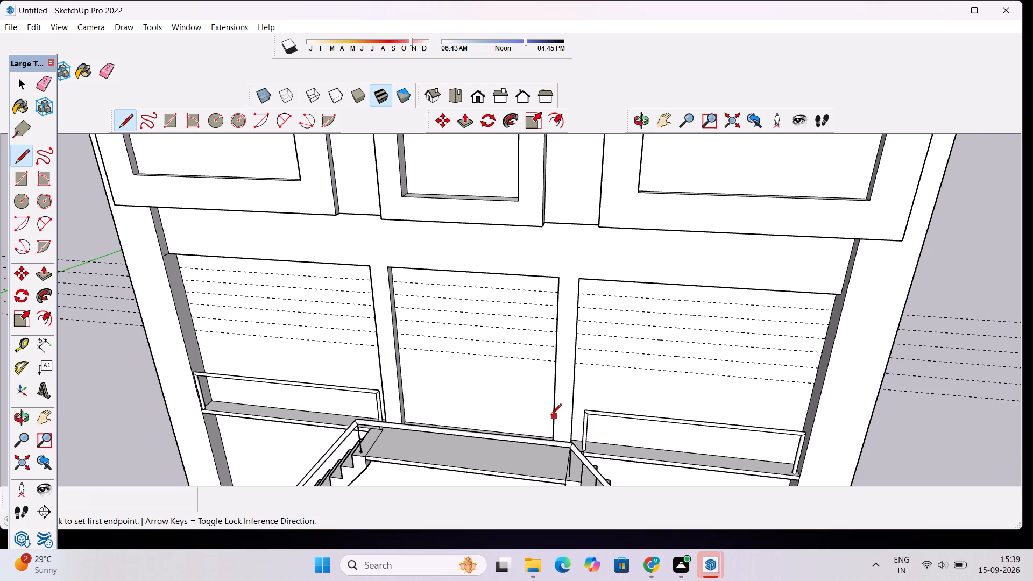
scroll(613, 300, "up", 2)
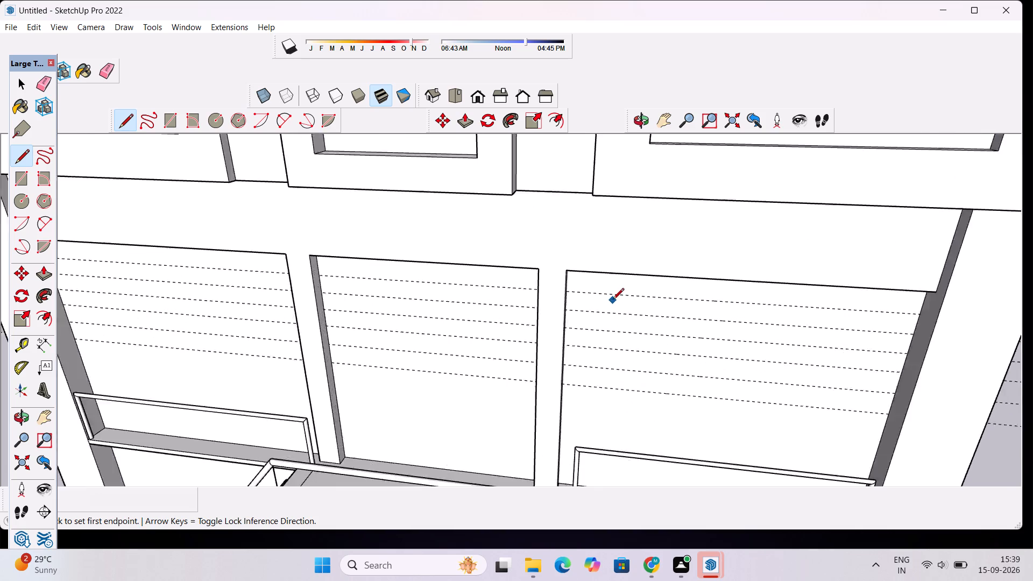
scroll(613, 300, "up", 11)
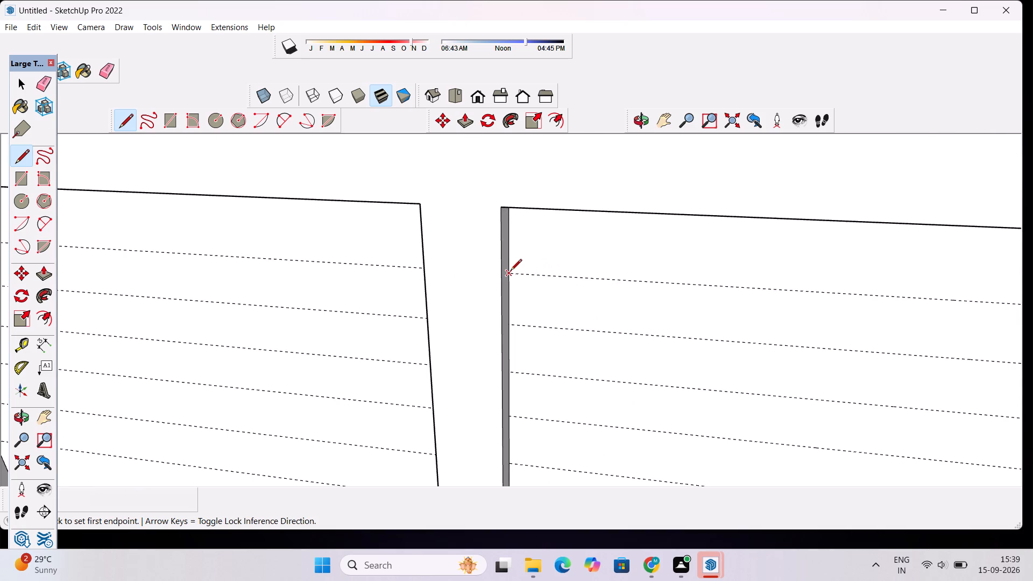
left_click(511, 271)
scroll(647, 271, "down", 11)
scroll(755, 284, "down", 5)
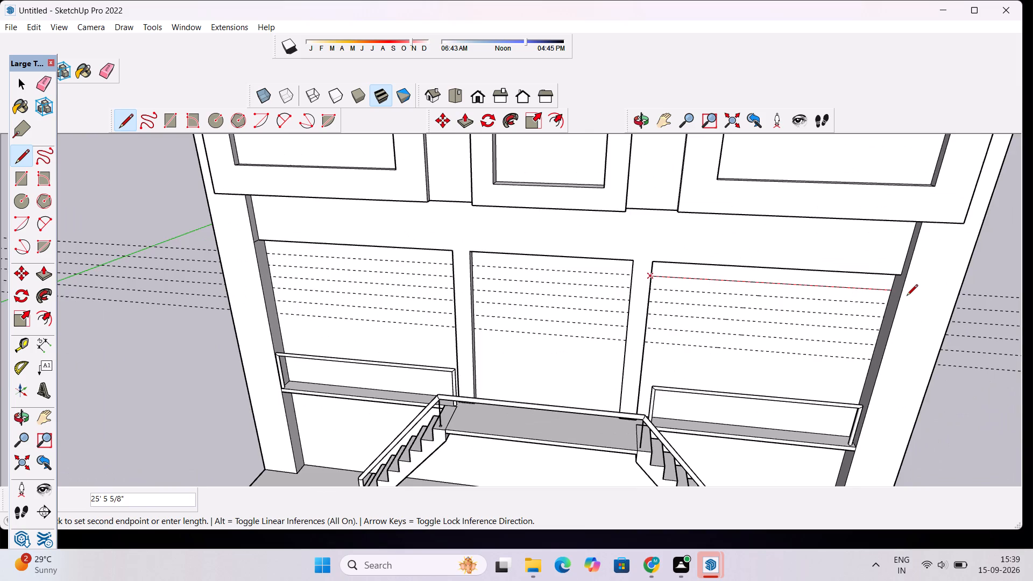
scroll(907, 296, "up", 11)
left_click(868, 282)
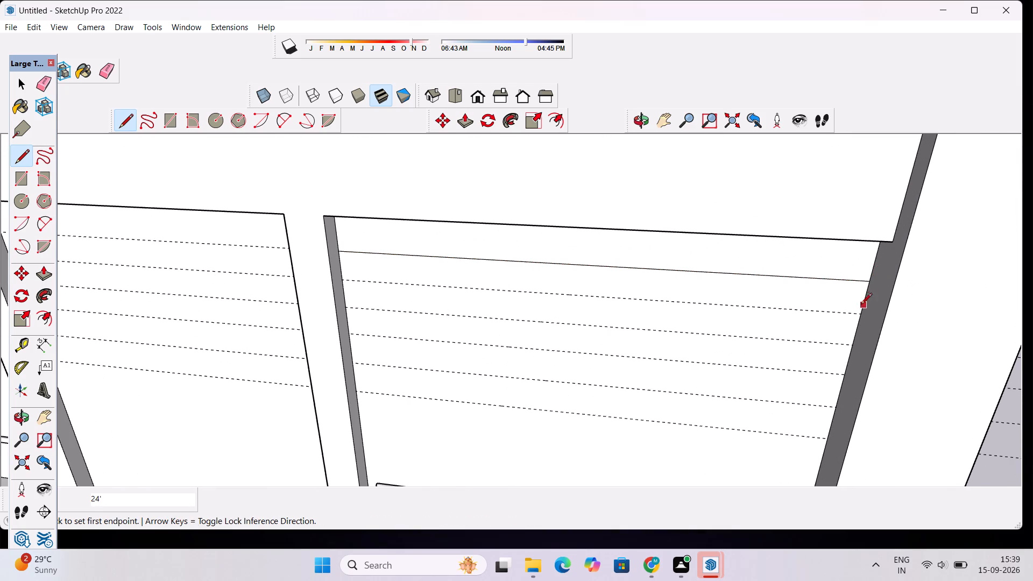
left_click(860, 311)
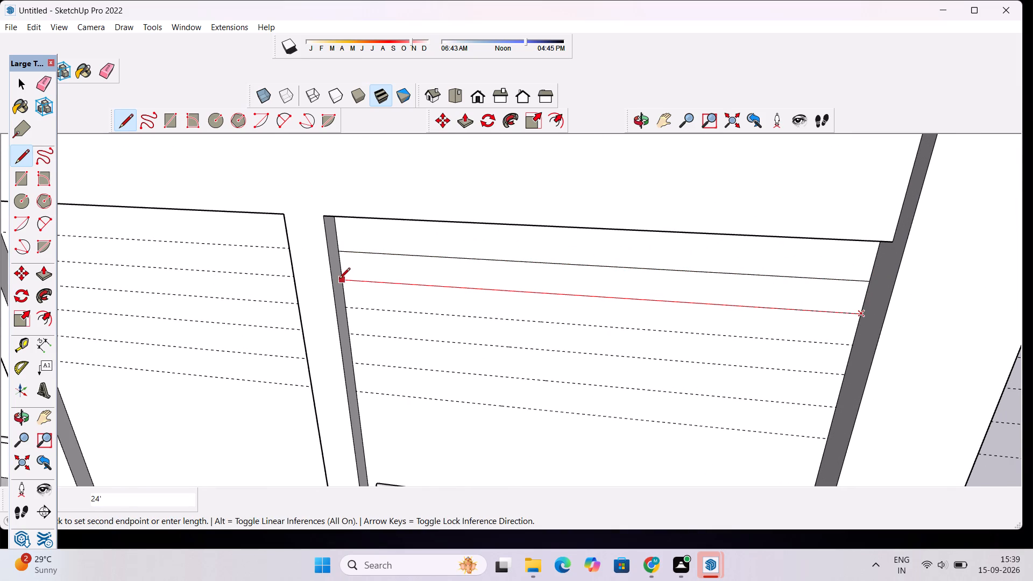
left_click(339, 281)
left_click(349, 309)
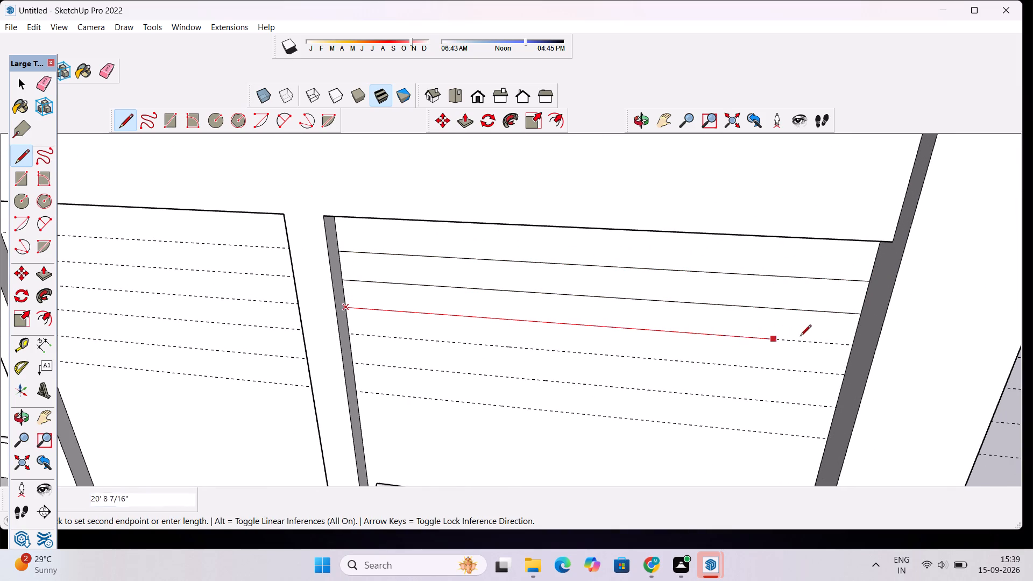
left_click(851, 347)
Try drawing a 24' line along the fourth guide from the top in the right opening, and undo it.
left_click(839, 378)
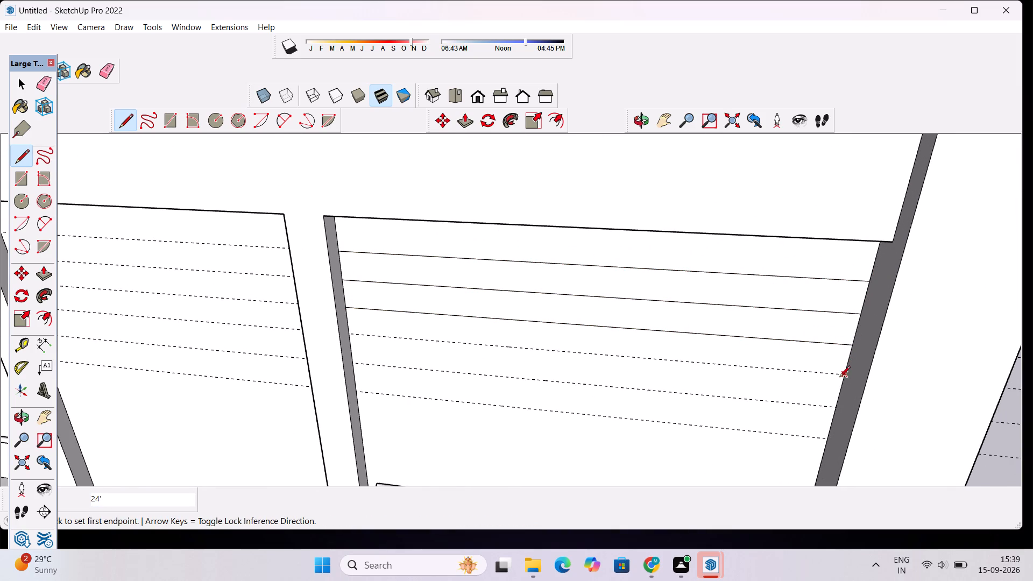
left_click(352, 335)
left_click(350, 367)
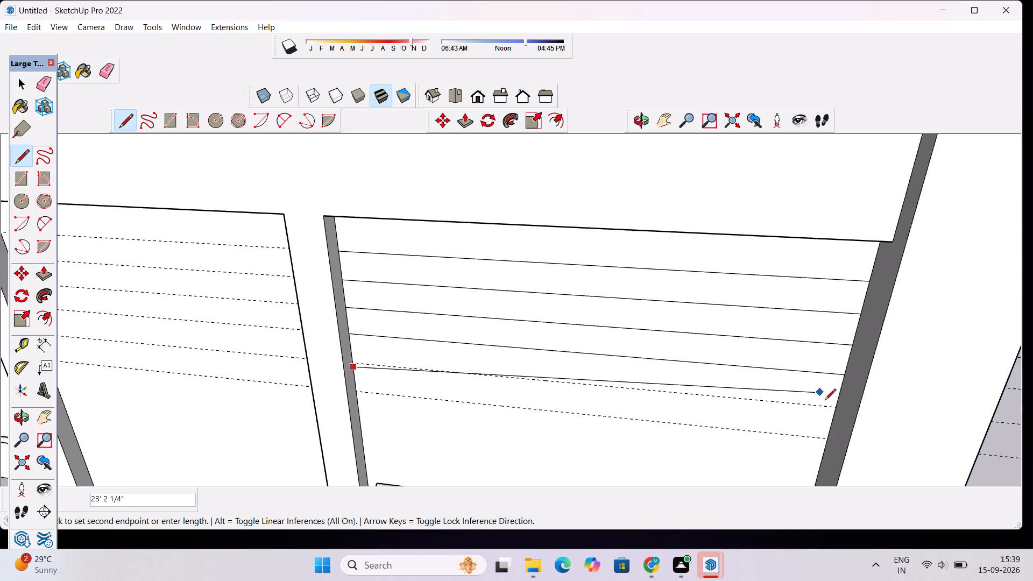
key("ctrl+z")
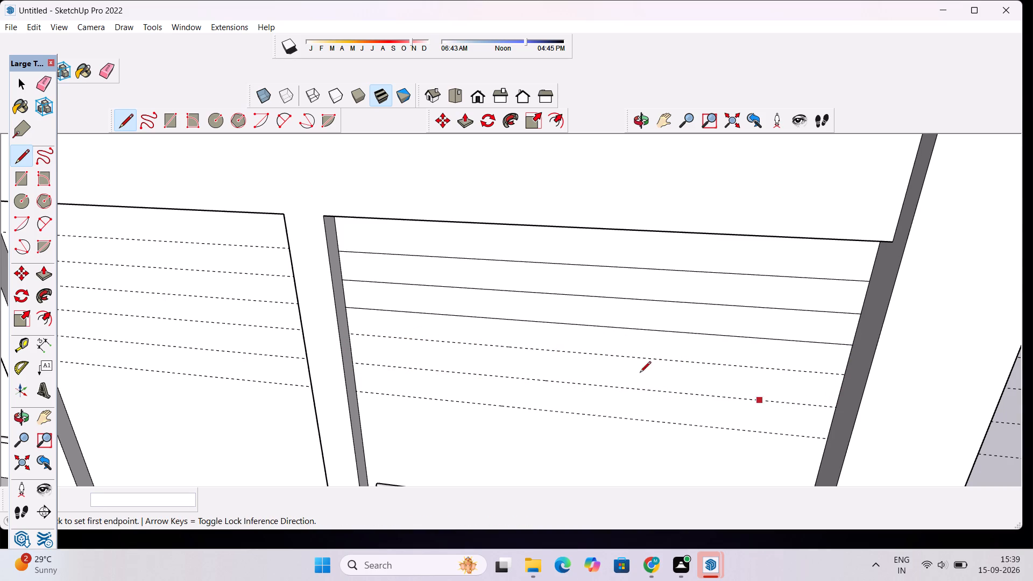
Draw lines across the right opening along its lower three guides, from side edge to side edge.
left_click(349, 334)
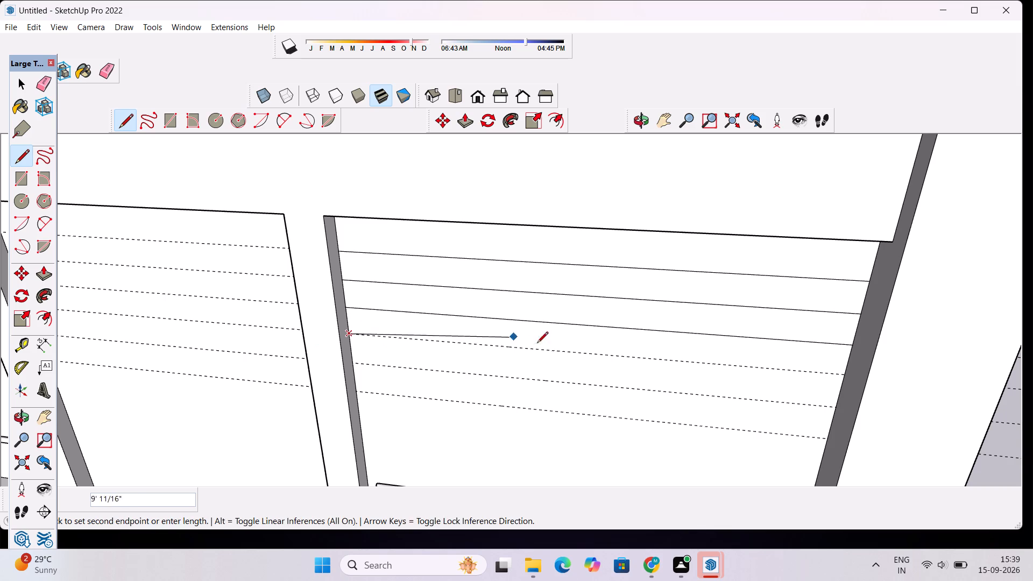
left_click(853, 376)
left_click(834, 407)
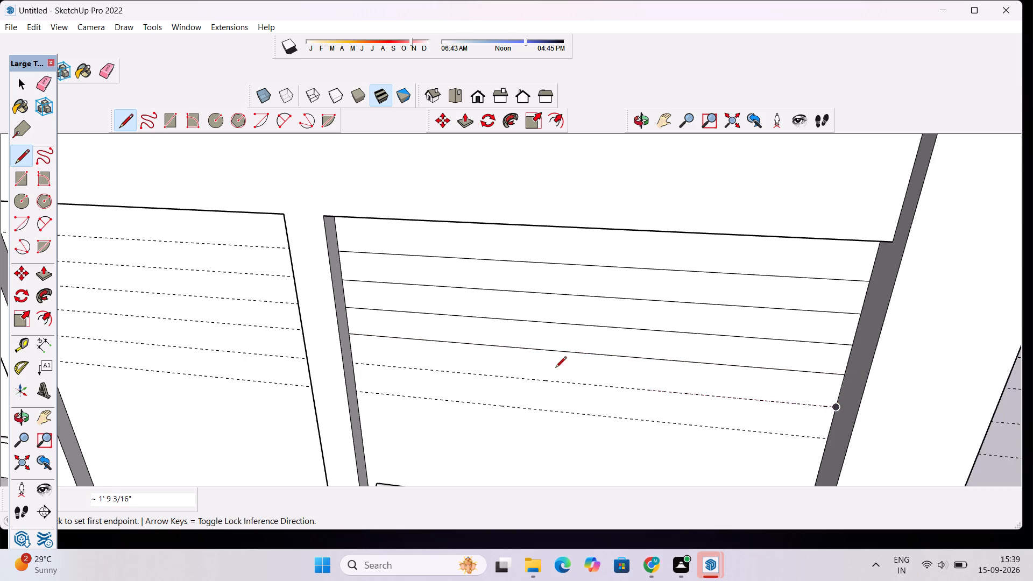
left_click(352, 363)
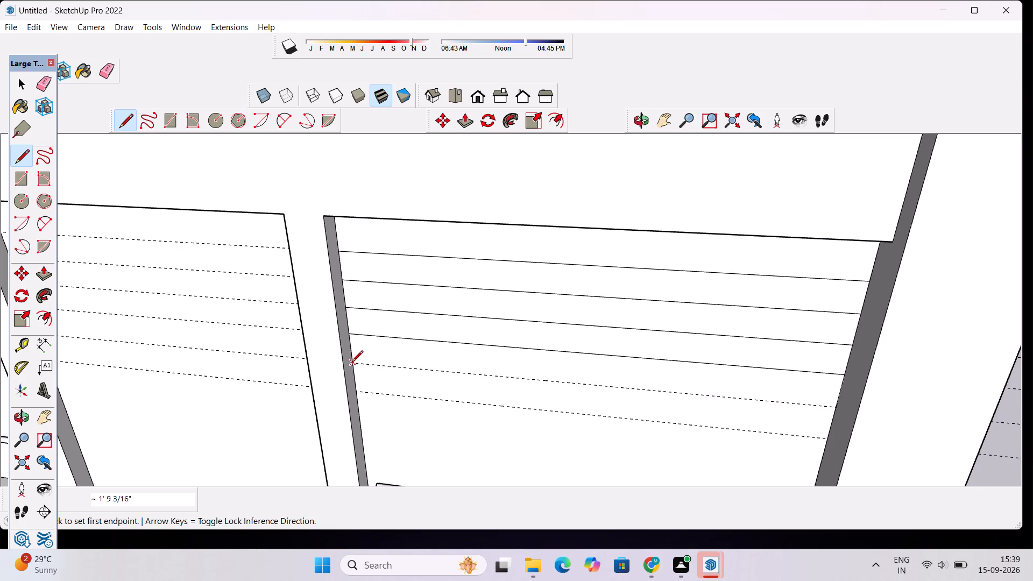
left_click(355, 360)
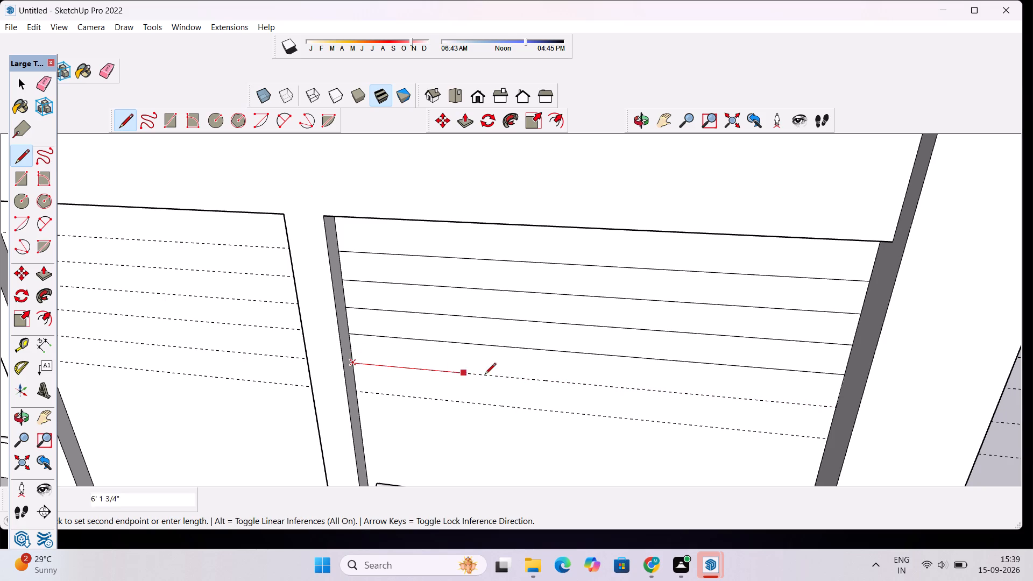
left_click(846, 413)
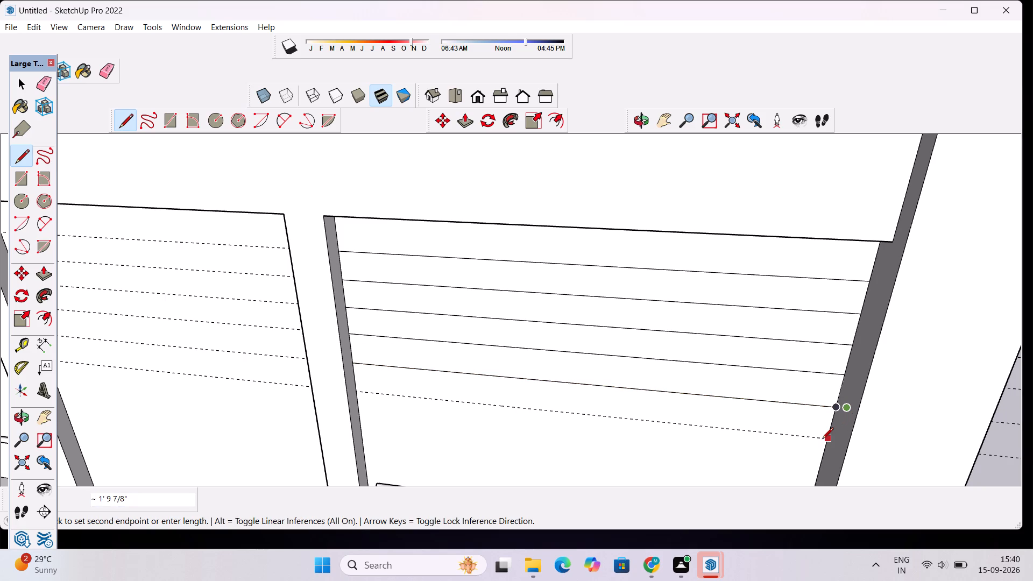
left_click(822, 438)
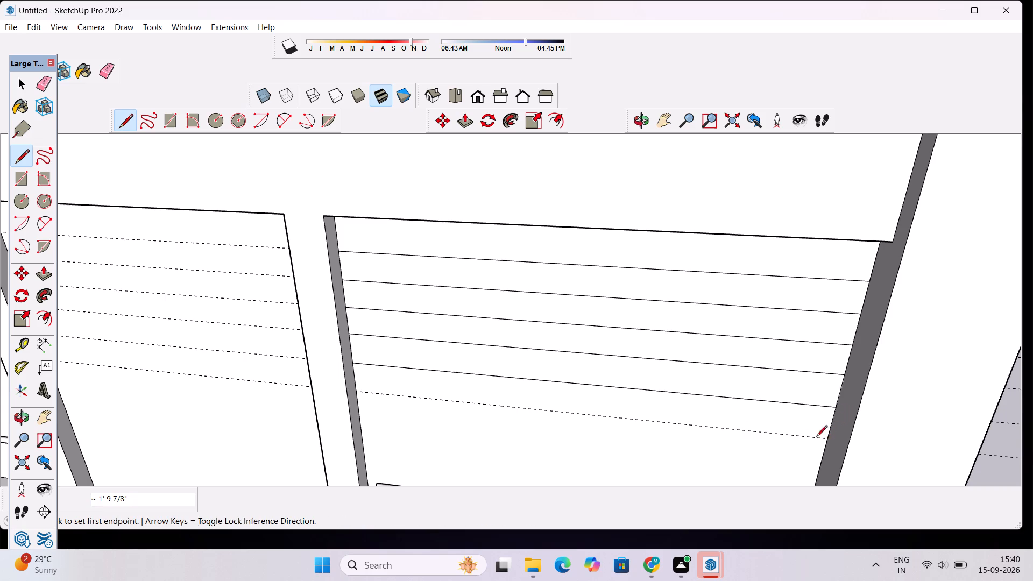
left_click(356, 395)
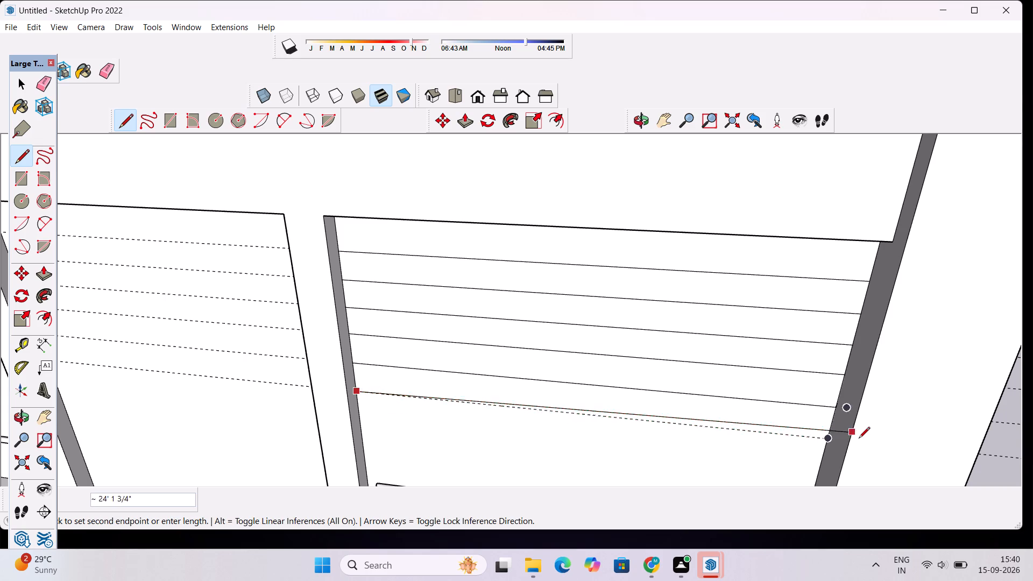
left_click(858, 448)
scroll(859, 403, "down", 9)
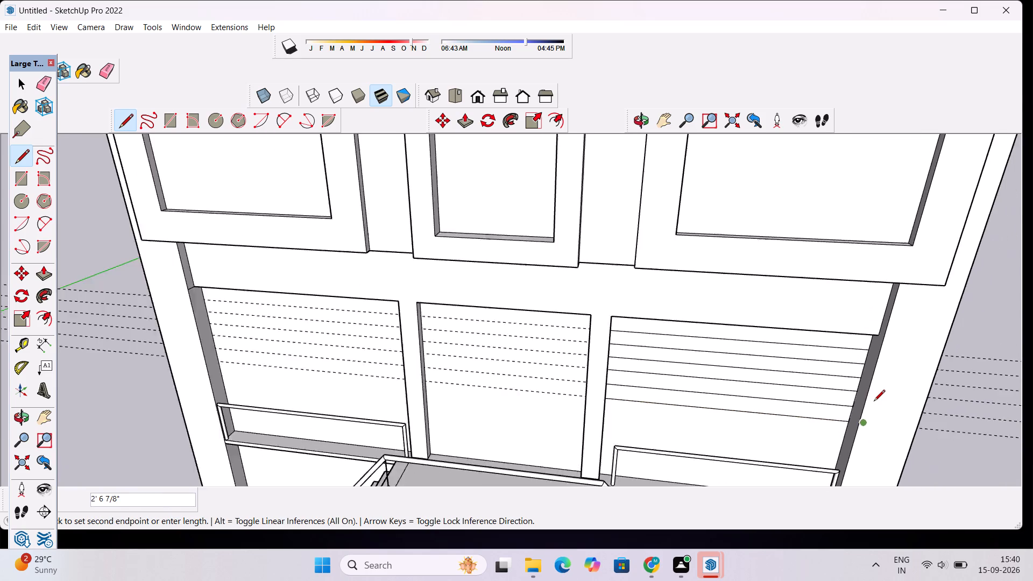
scroll(874, 402, "down", 5)
scroll(624, 416, "up", 4)
key("space")
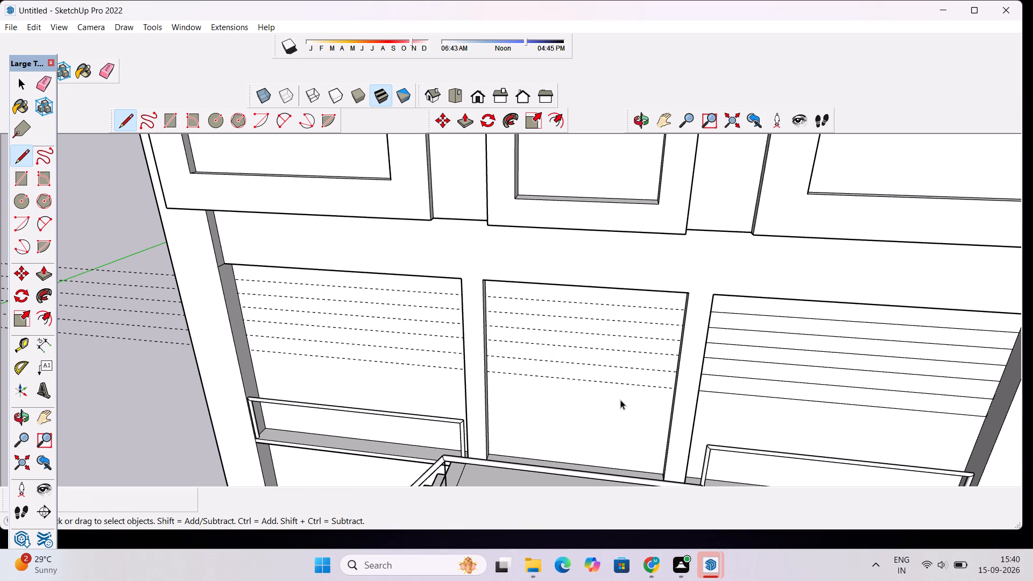
Draw three 18' lines across the middle ground-floor opening along its lower three guides.
type("k")
type("kl")
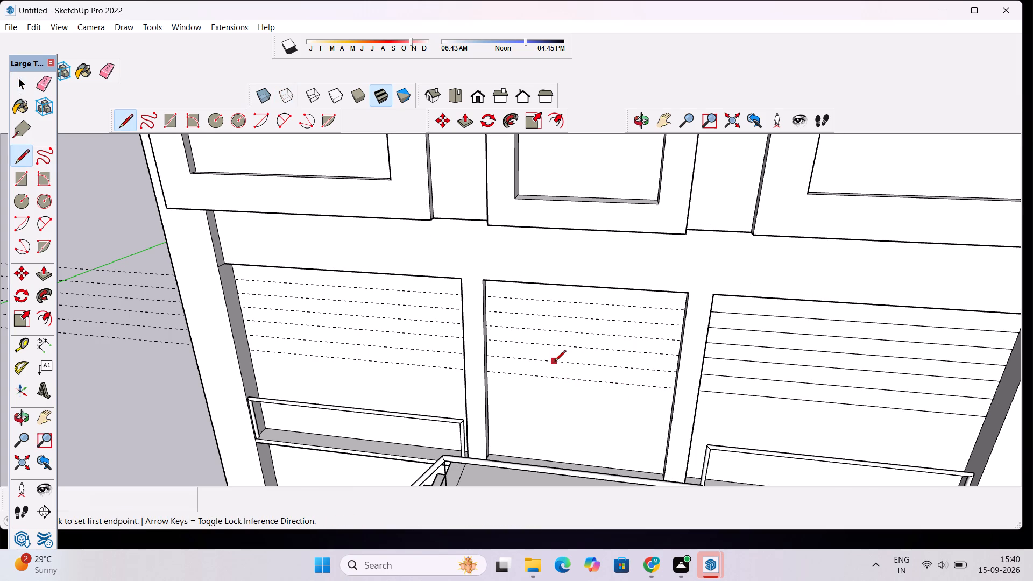
scroll(527, 385, "up", 4)
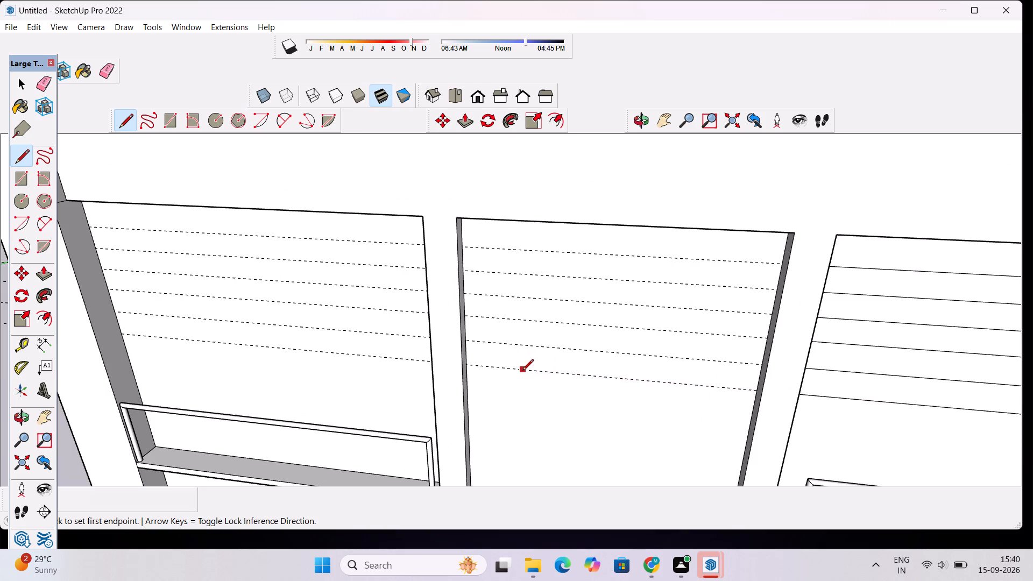
scroll(522, 369, "up", 4)
left_click(438, 365)
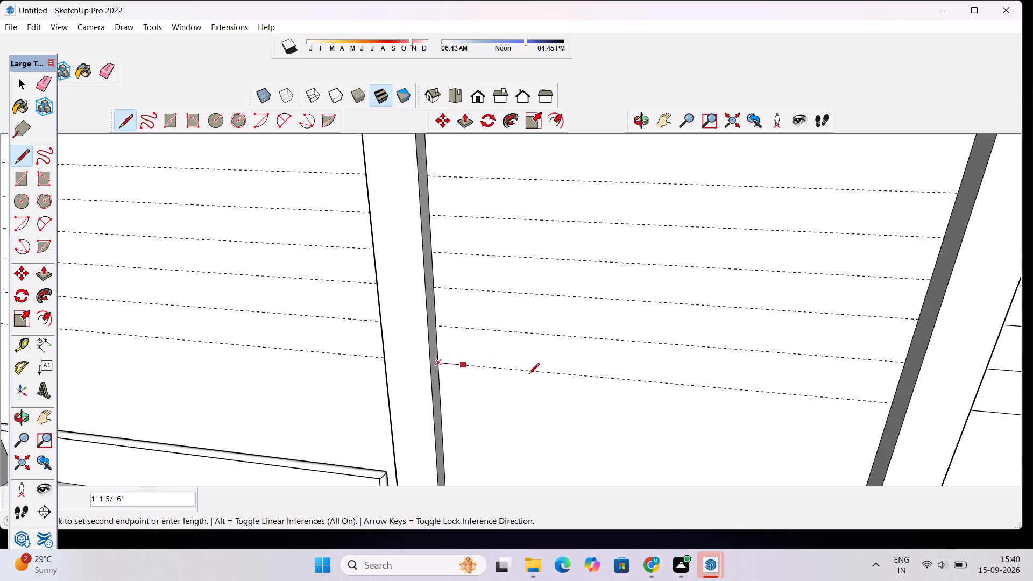
left_click(893, 405)
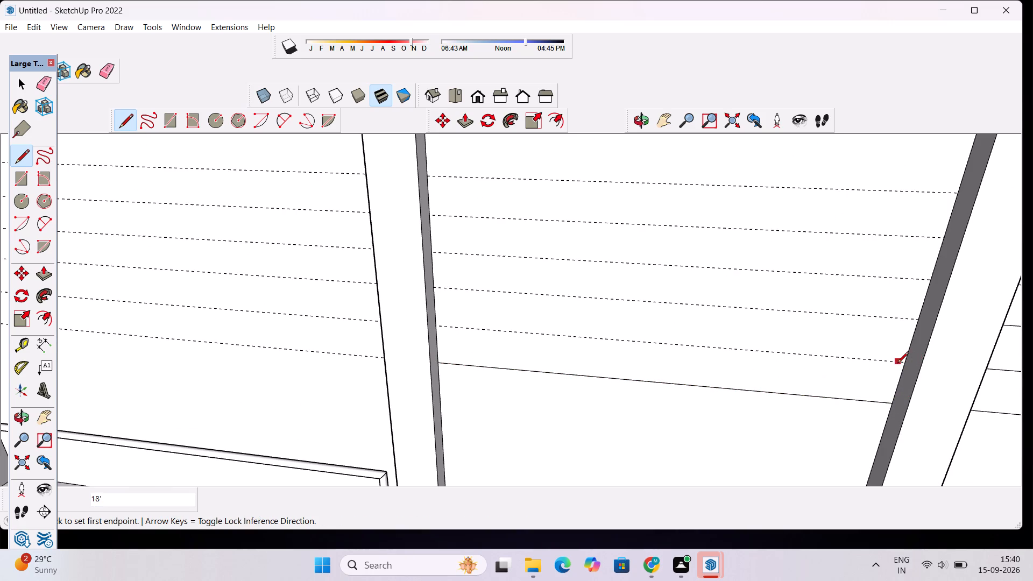
left_click(905, 364)
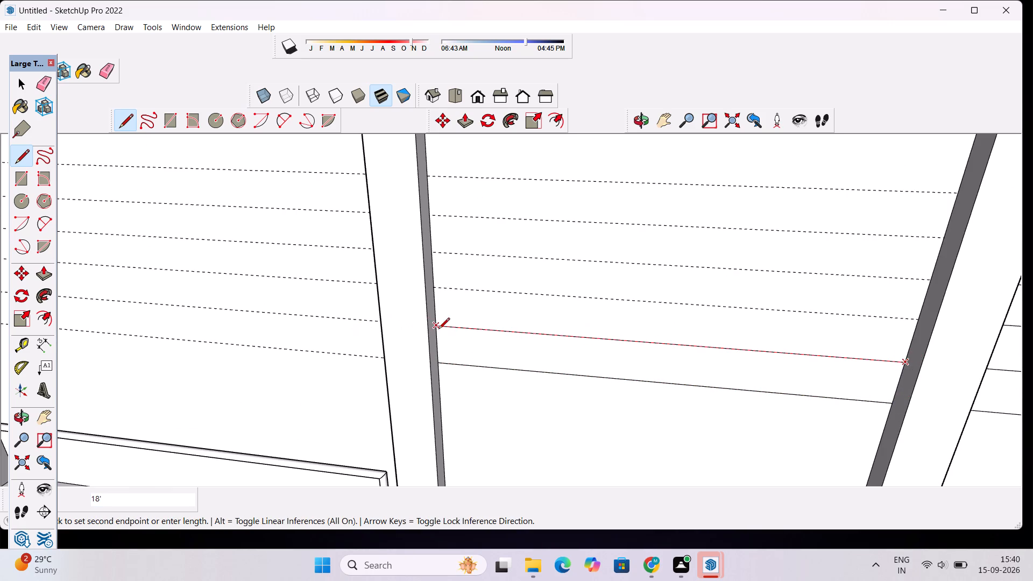
left_click(439, 330)
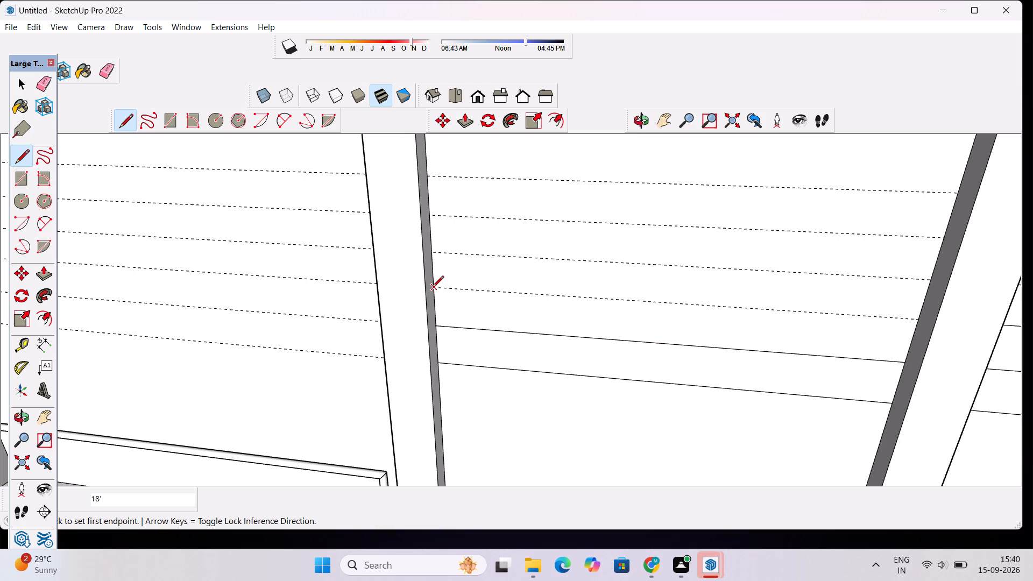
left_click(432, 288)
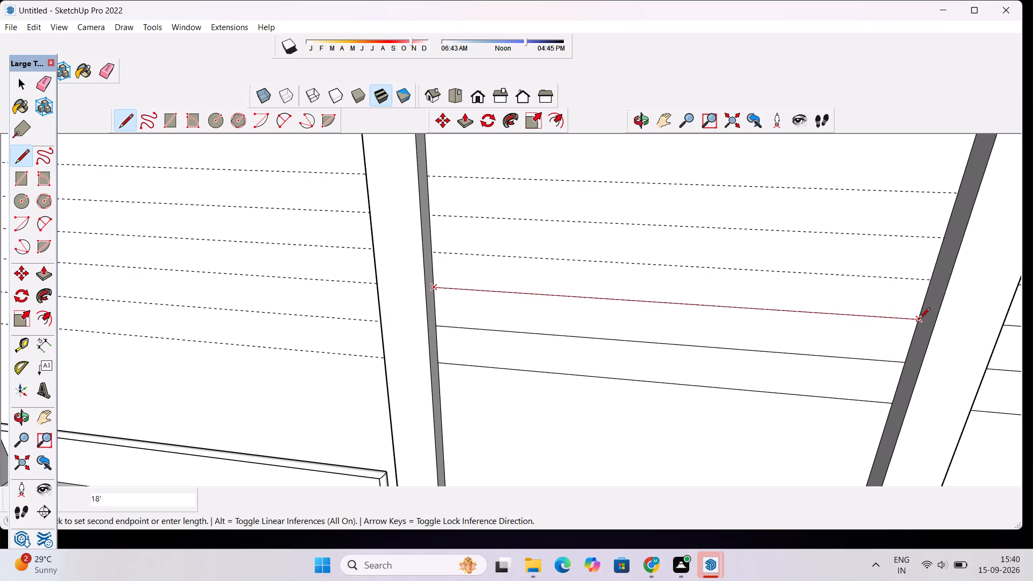
left_click(919, 318)
Draw three 18' lines across the middle opening along its upper three guides.
left_click(935, 280)
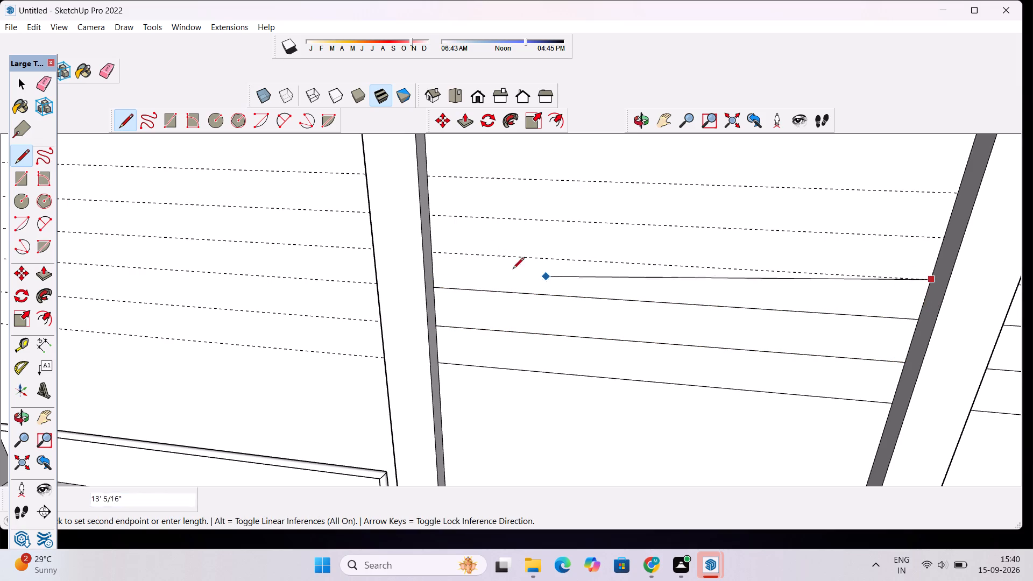
left_click(433, 254)
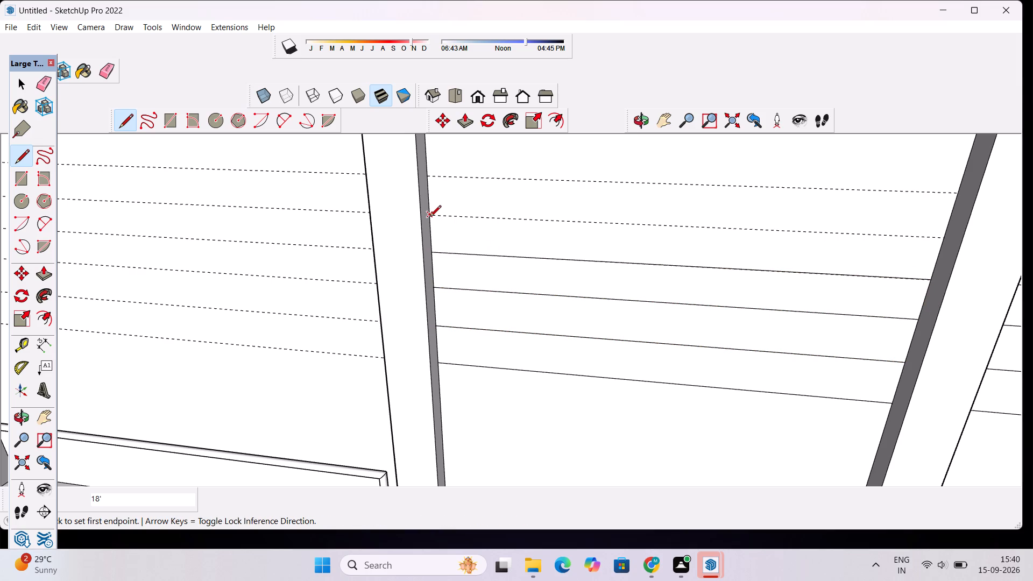
left_click(429, 217)
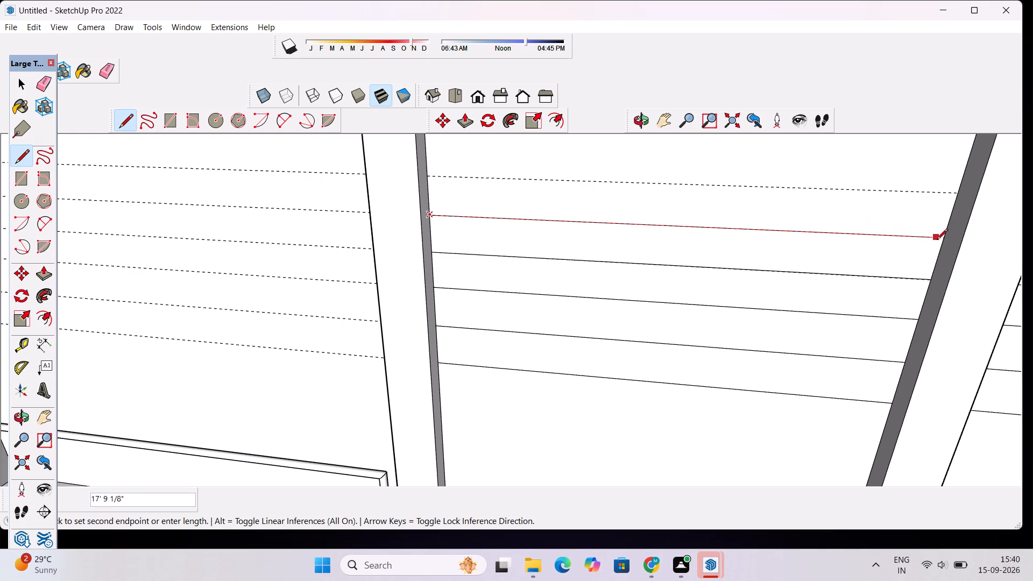
left_click(943, 241)
left_click(957, 191)
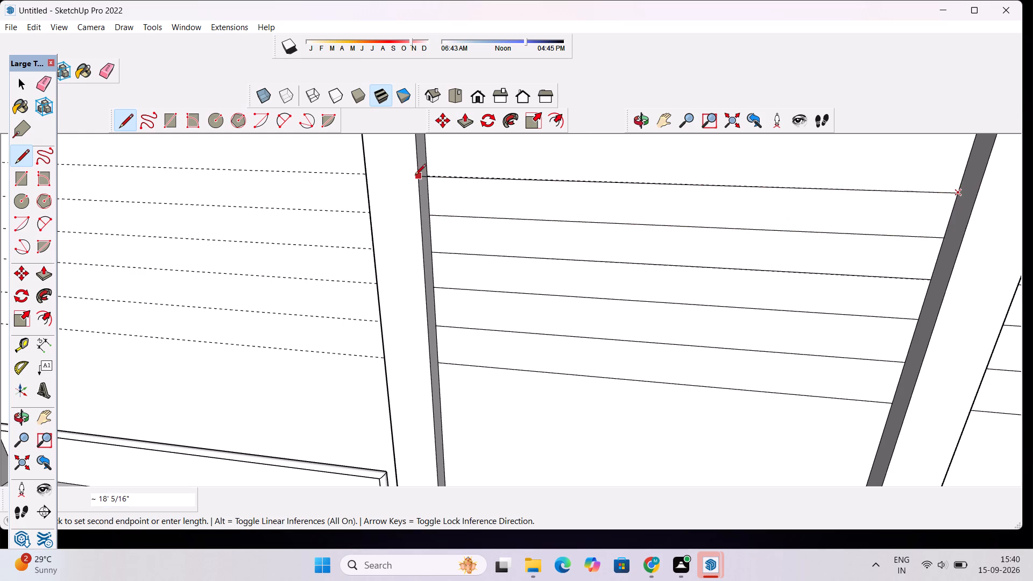
left_click(429, 176)
Draw a 24' line across the left ground-floor opening along its topmost guide.
scroll(419, 176, "up", 1)
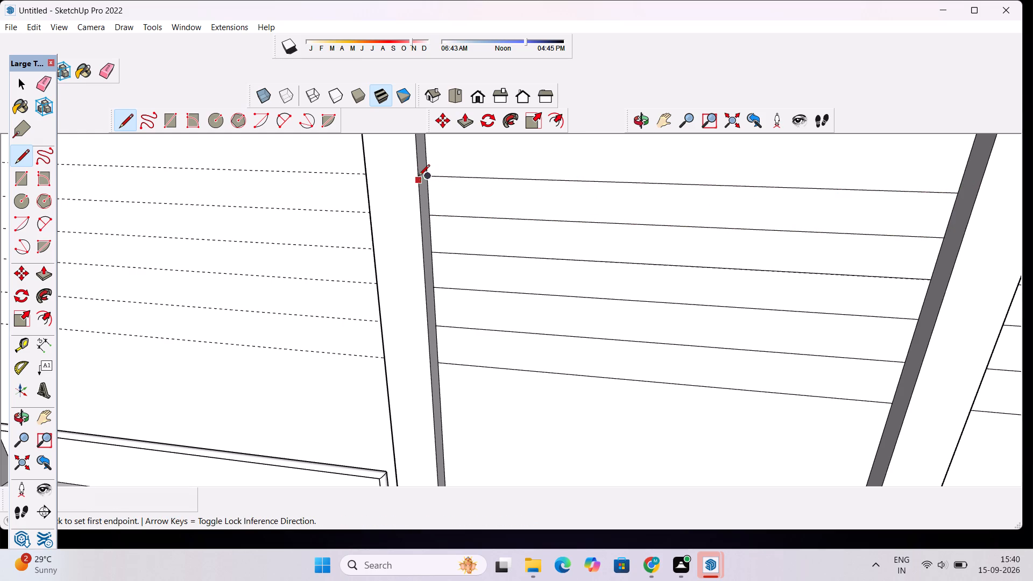
scroll(414, 200, "down", 9)
scroll(105, 176, "up", 4)
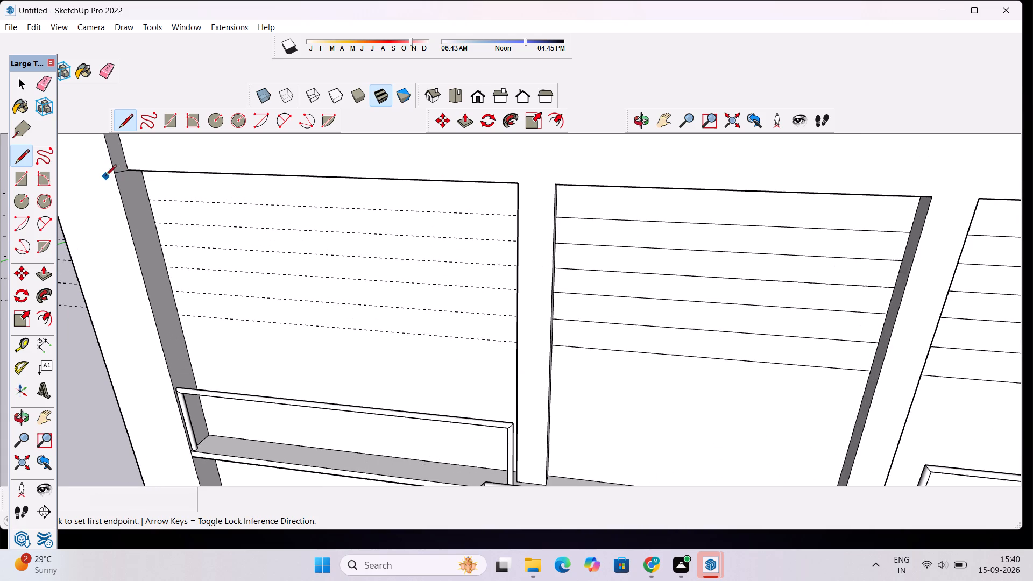
scroll(175, 197, "up", 5)
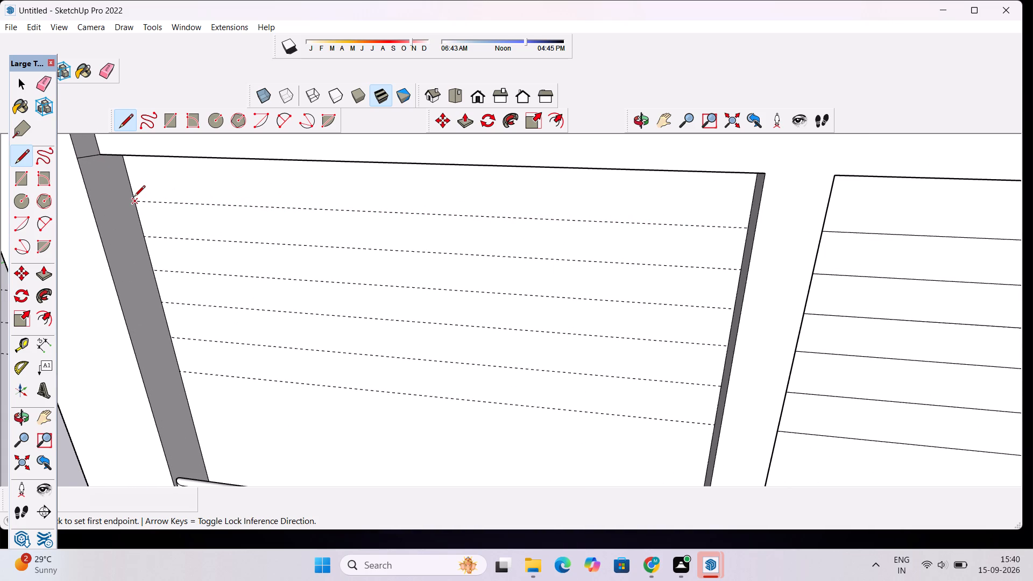
left_click(134, 201)
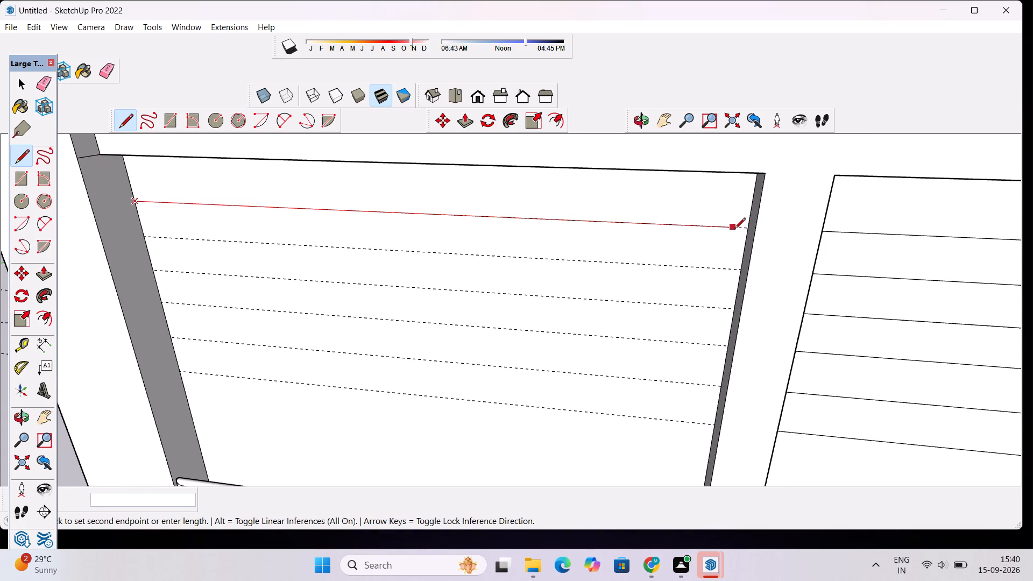
left_click(749, 229)
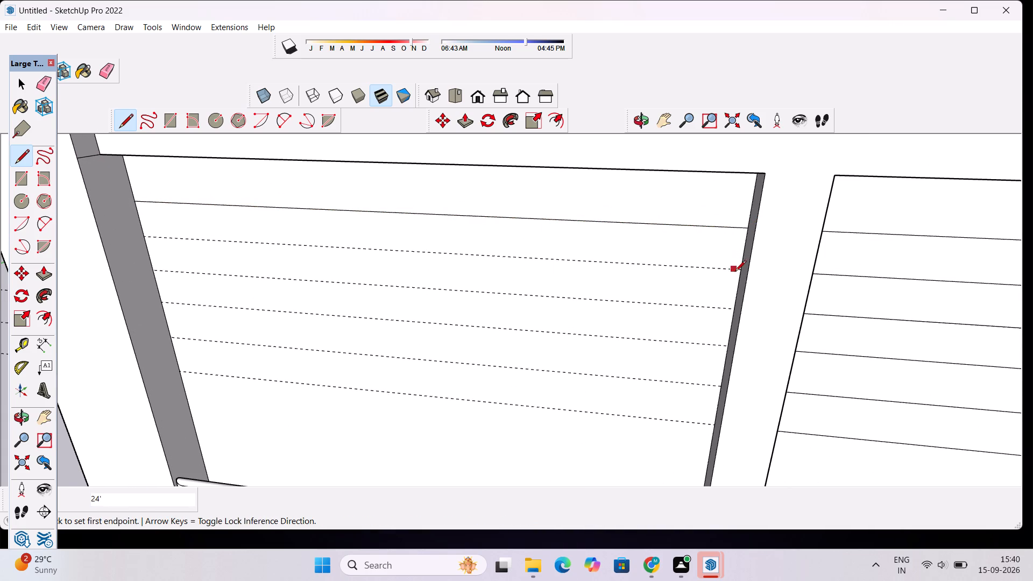
Draw three 24' lines across the left ground-floor opening along its second, third and fourth guides from the top.
left_click(741, 271)
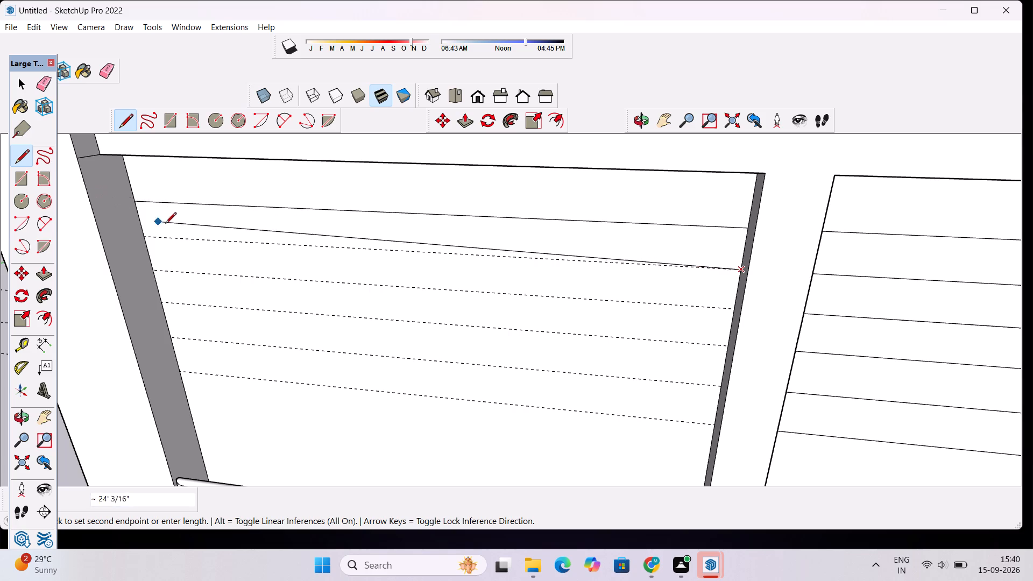
left_click(144, 237)
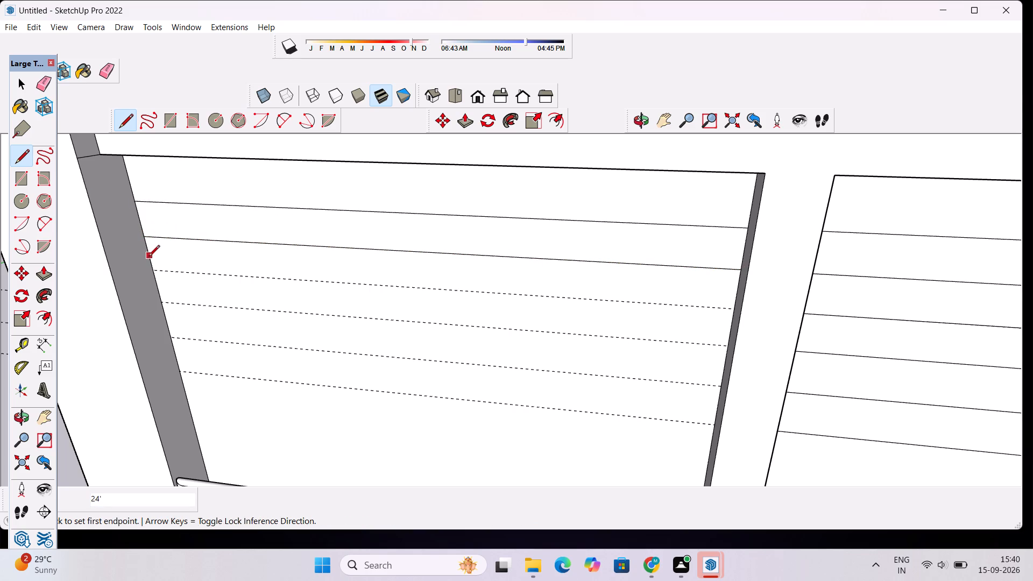
left_click(153, 270)
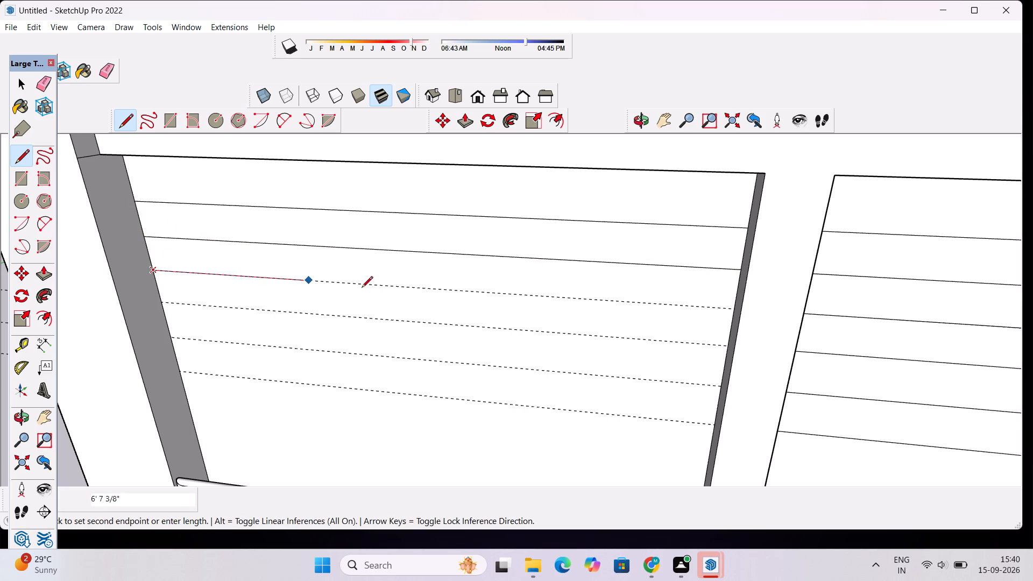
scroll(670, 306, "up", 3)
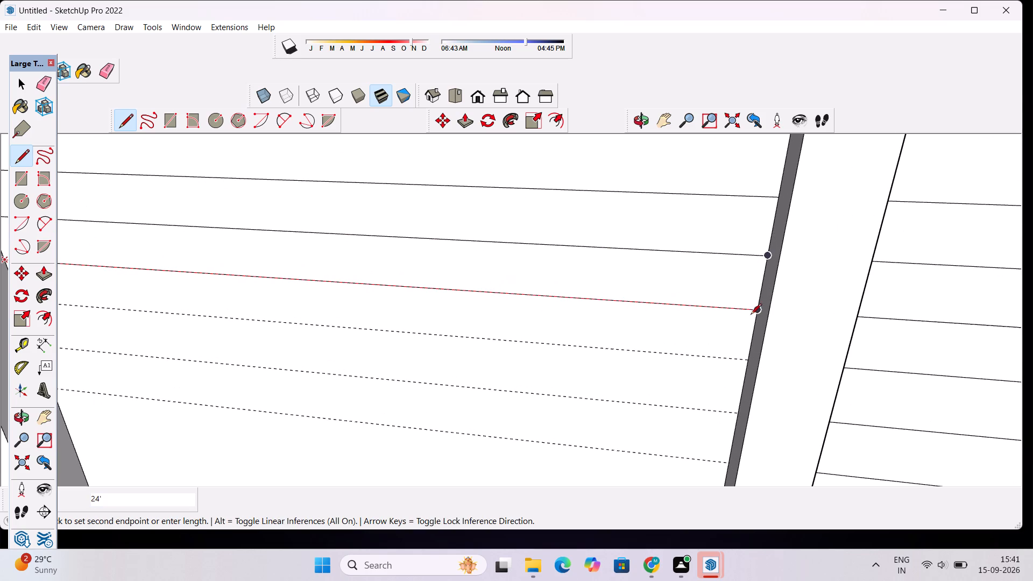
left_click(757, 311)
scroll(758, 313, "down", 3)
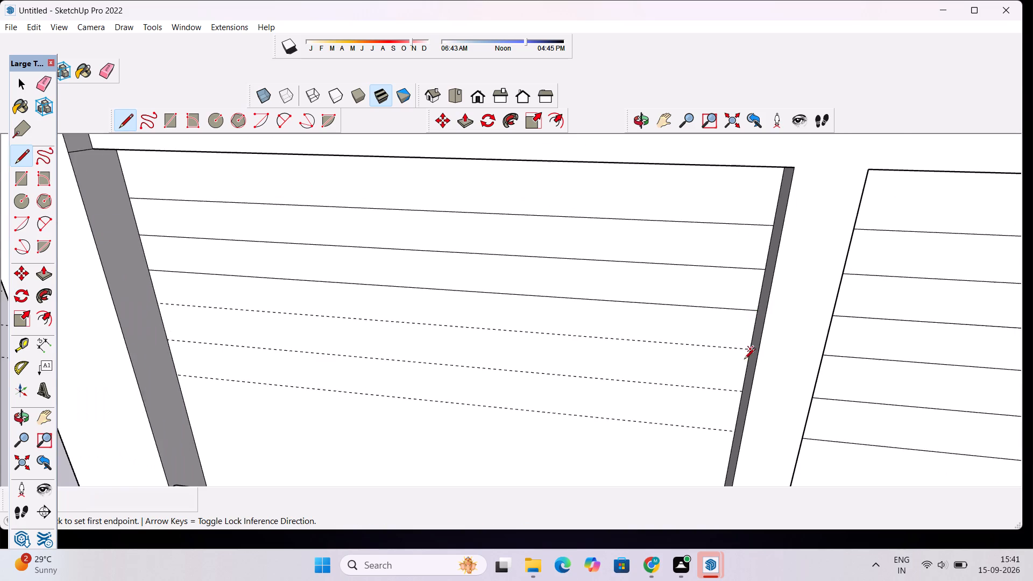
scroll(739, 368, "up", 3)
left_click(751, 344)
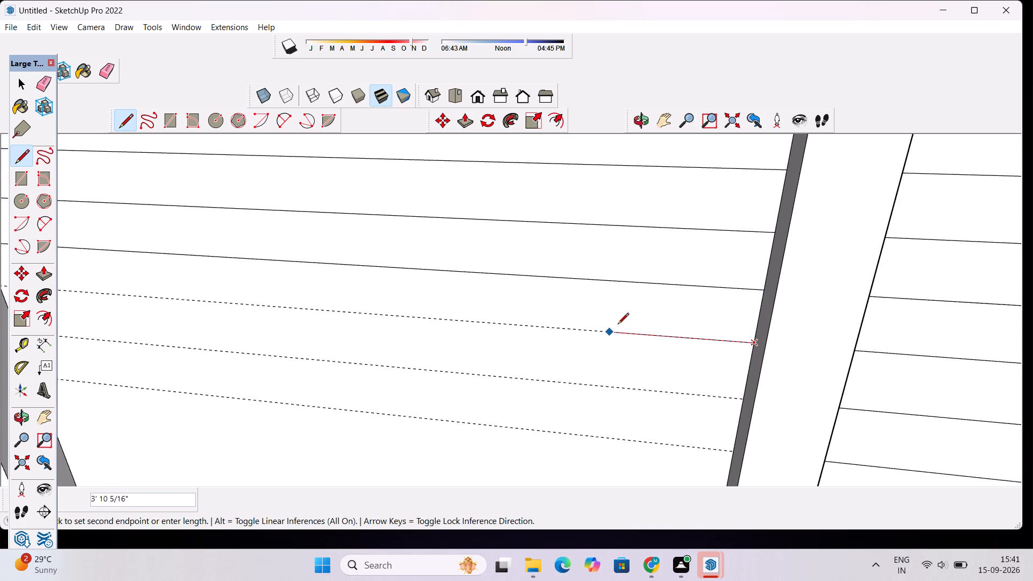
scroll(619, 325, "down", 5)
scroll(619, 325, "up", 1)
scroll(619, 325, "down", 1)
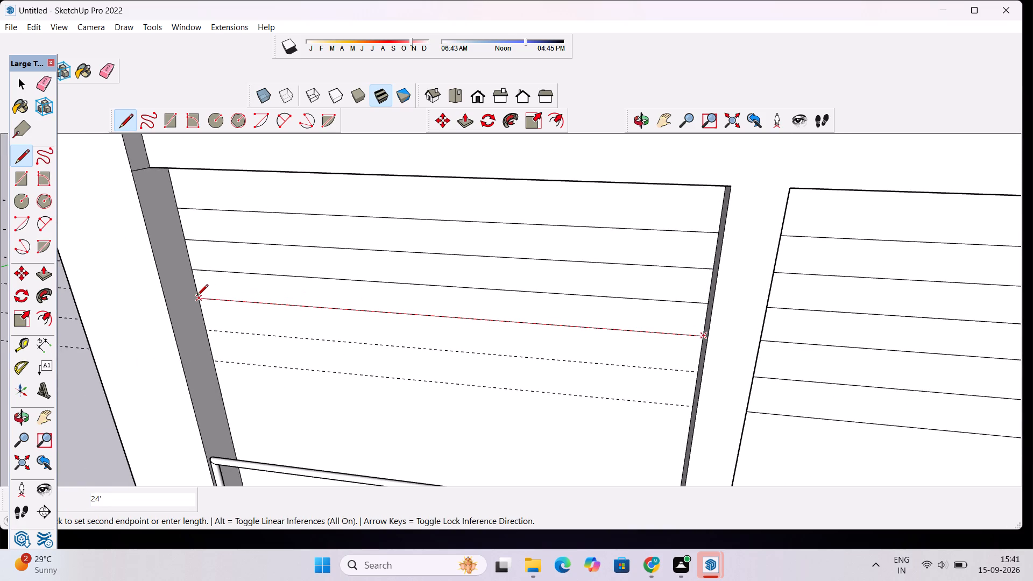
left_click(197, 297)
Draw two 24' lines across the left opening along its two lowest guides, from side edge to side edge.
left_click(208, 331)
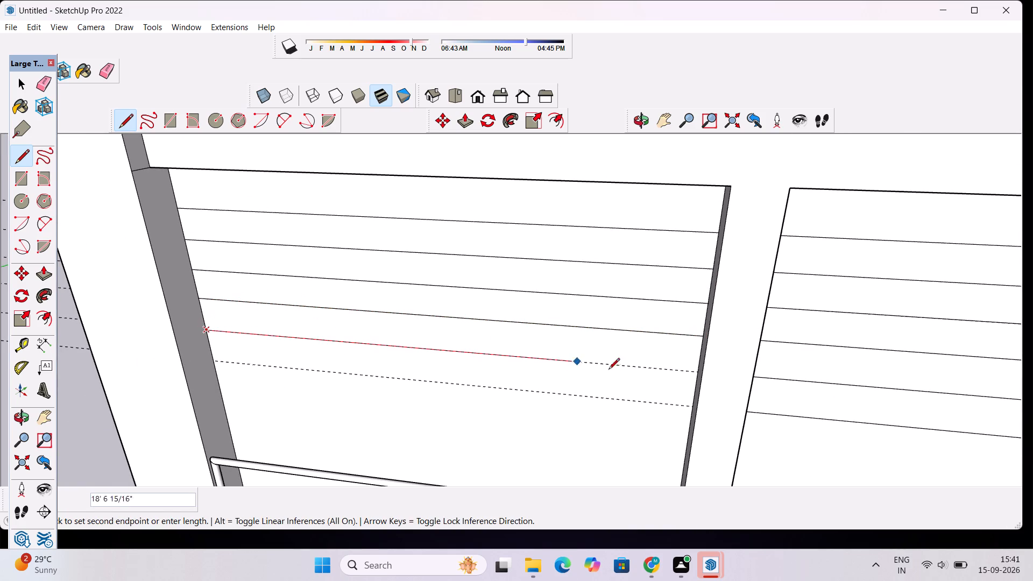
scroll(700, 368, "up", 5)
left_click(701, 368)
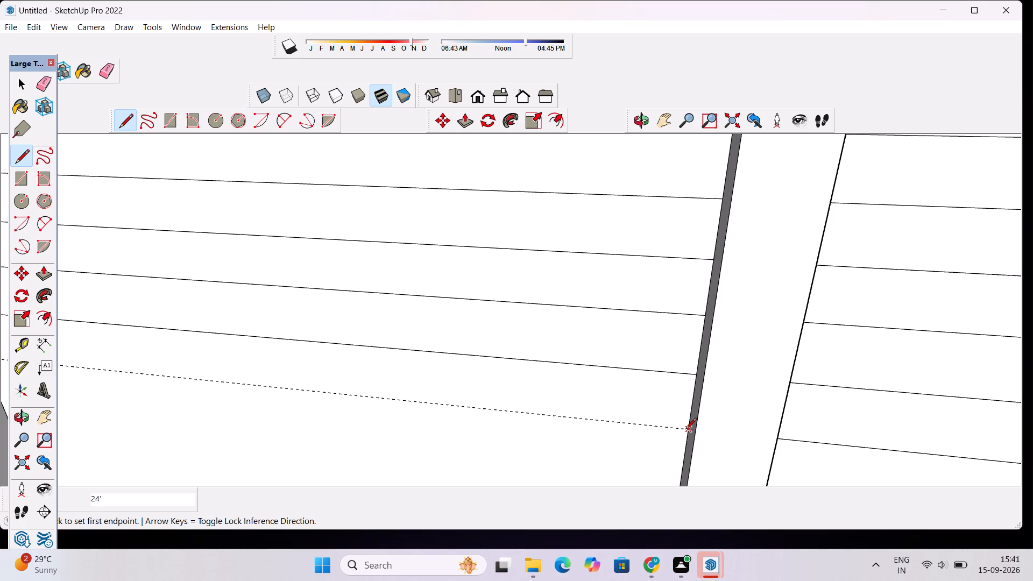
left_click(685, 430)
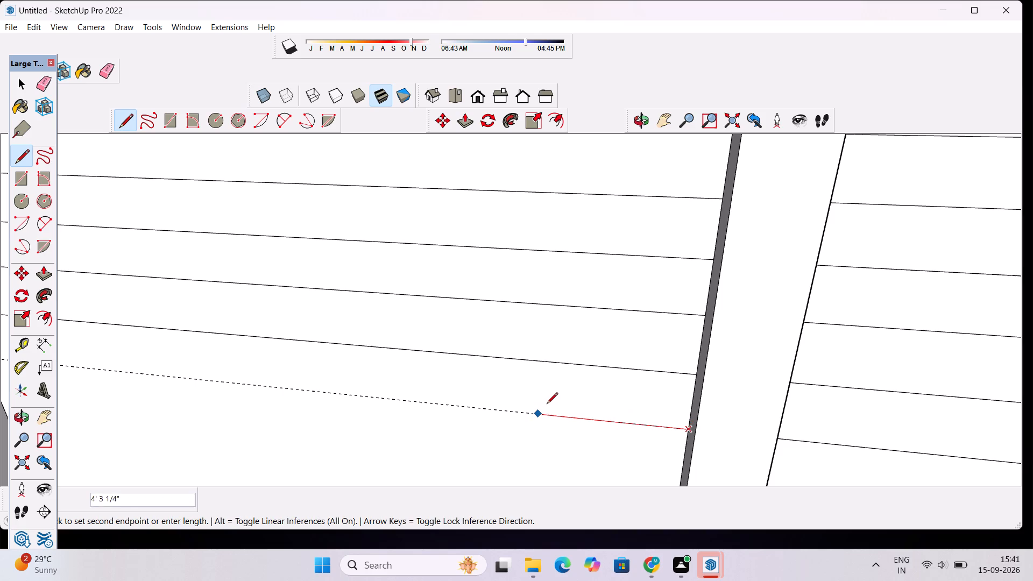
scroll(548, 404, "down", 7)
scroll(344, 392, "up", 4)
left_click(179, 370)
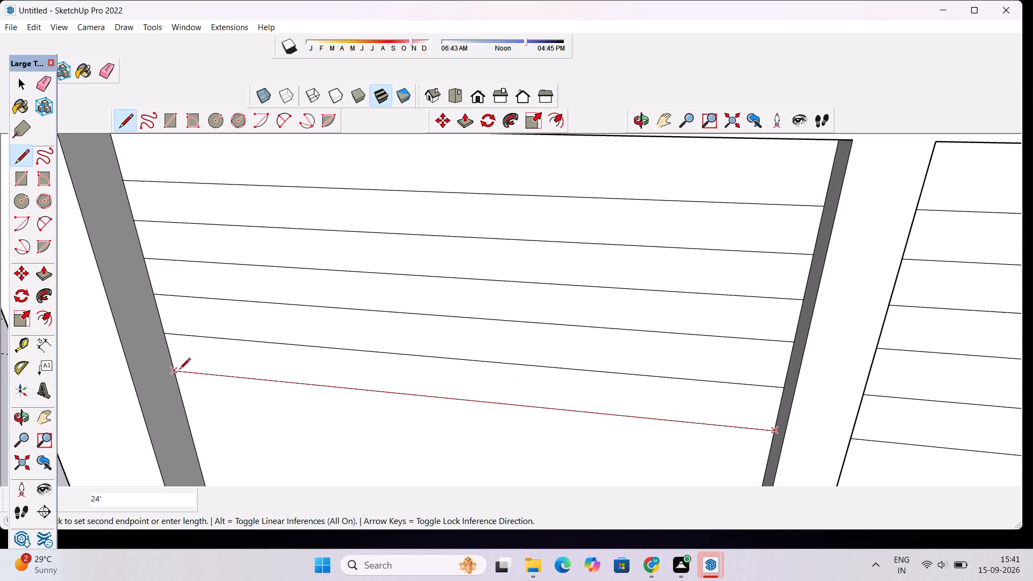
scroll(183, 332, "down", 13)
scroll(265, 409, "up", 6)
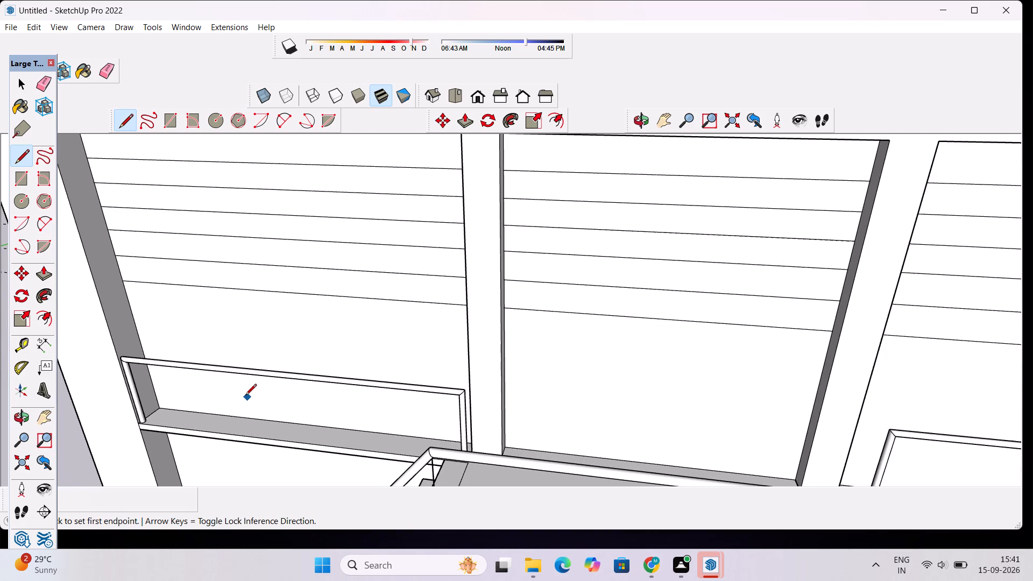
Add two guides below the lowest line in the left opening, spaced 1.5' apart and starting 1.5' below that line.
key("space")
key("t")
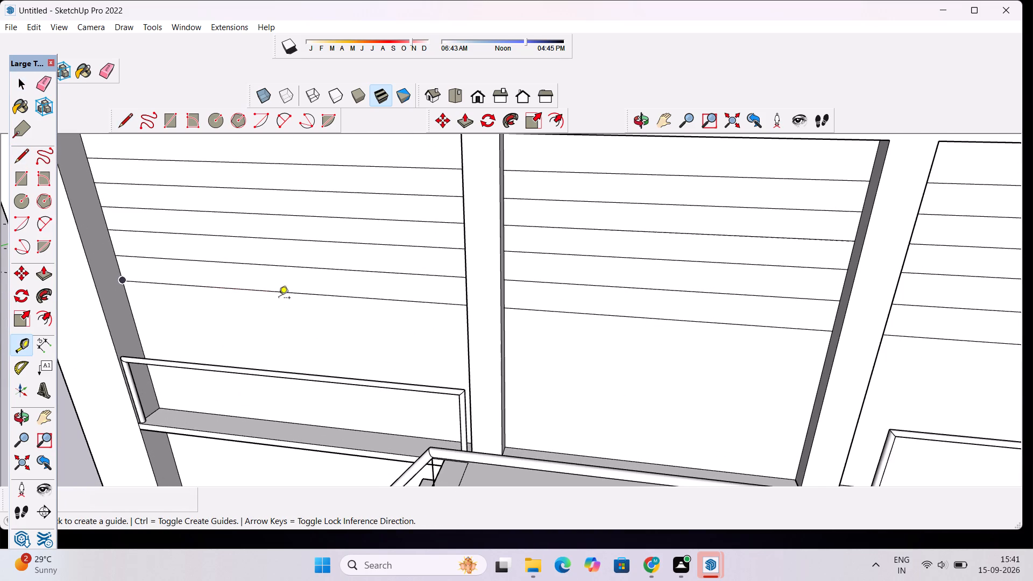
left_click(284, 292)
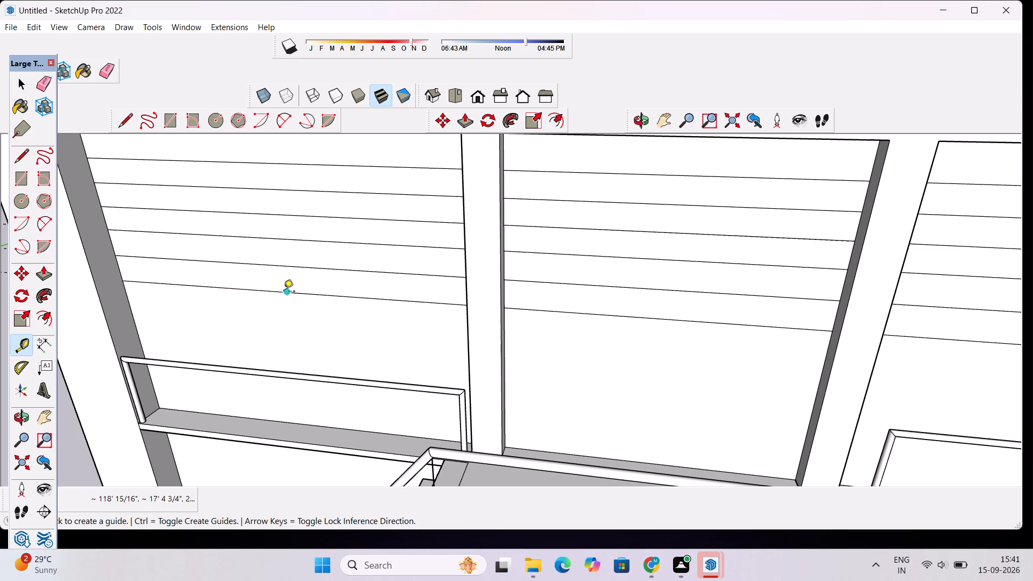
type("1.5")
key("apostrophe")
key("Return")
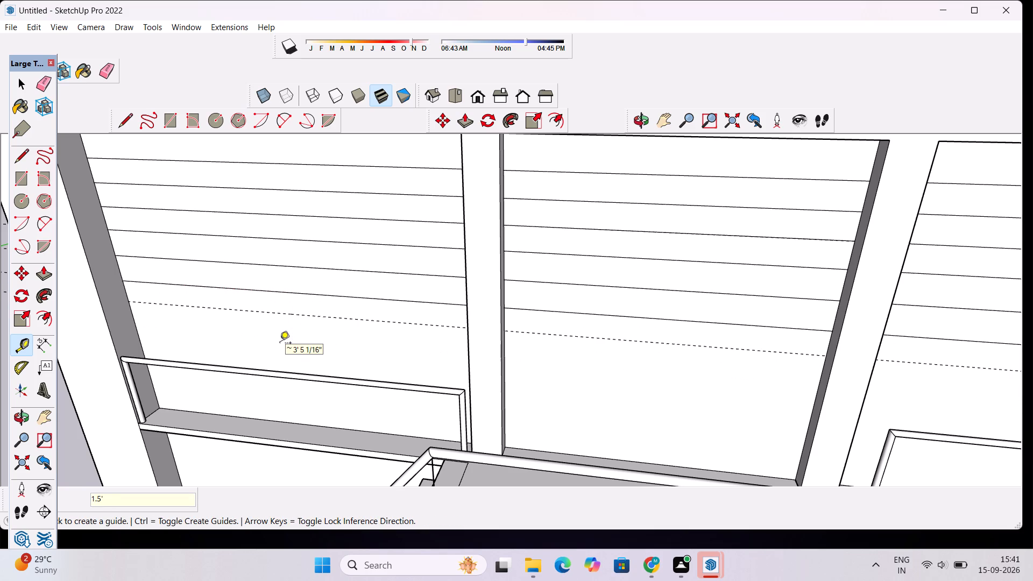
left_click(218, 311)
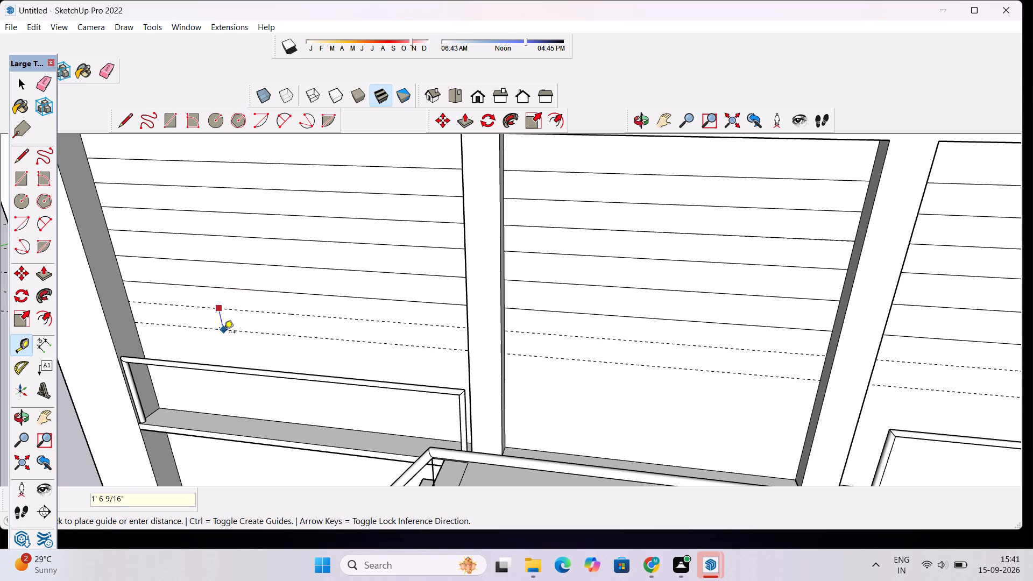
type("1.5")
key("apostrophe")
key("Return")
Add a third guide 1.5' below the lowest guide across the ground-floor openings.
scroll(271, 331, "down", 5)
left_click(643, 121)
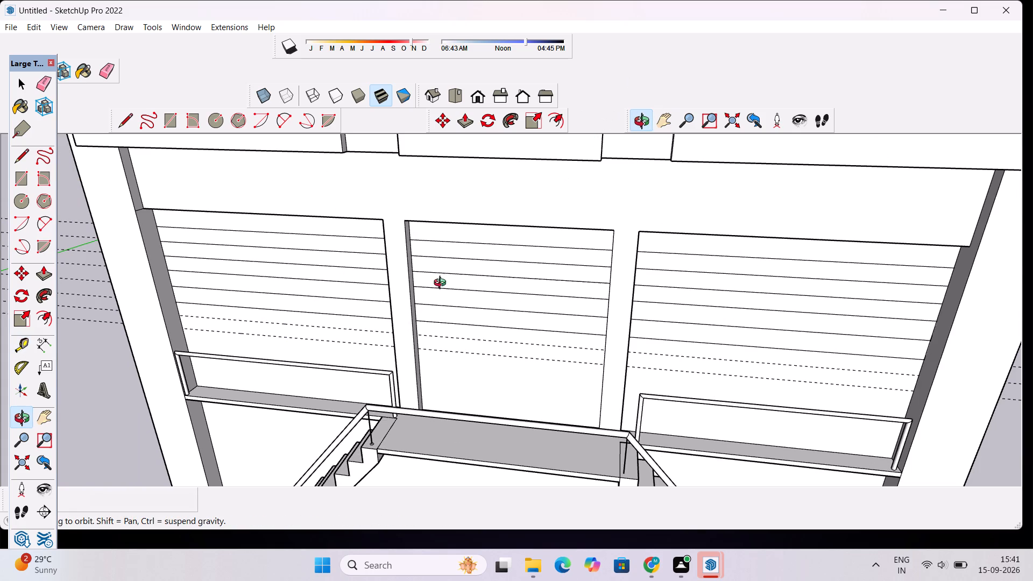
left_click_drag(356, 372, 428, 238)
scroll(417, 251, "up", 5)
scroll(416, 251, "down", 8)
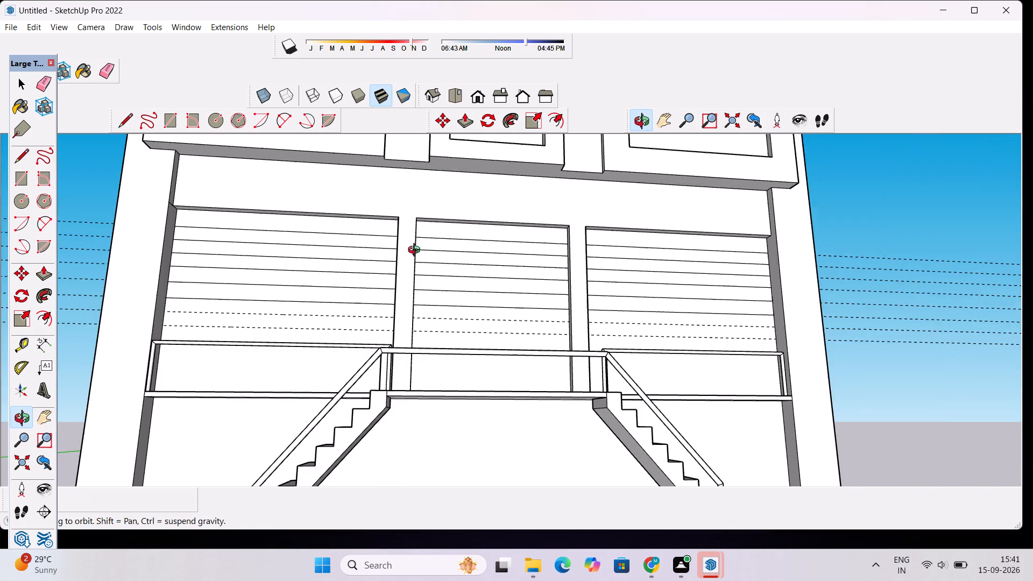
left_click_drag(416, 251, 384, 335)
scroll(330, 332, "up", 5)
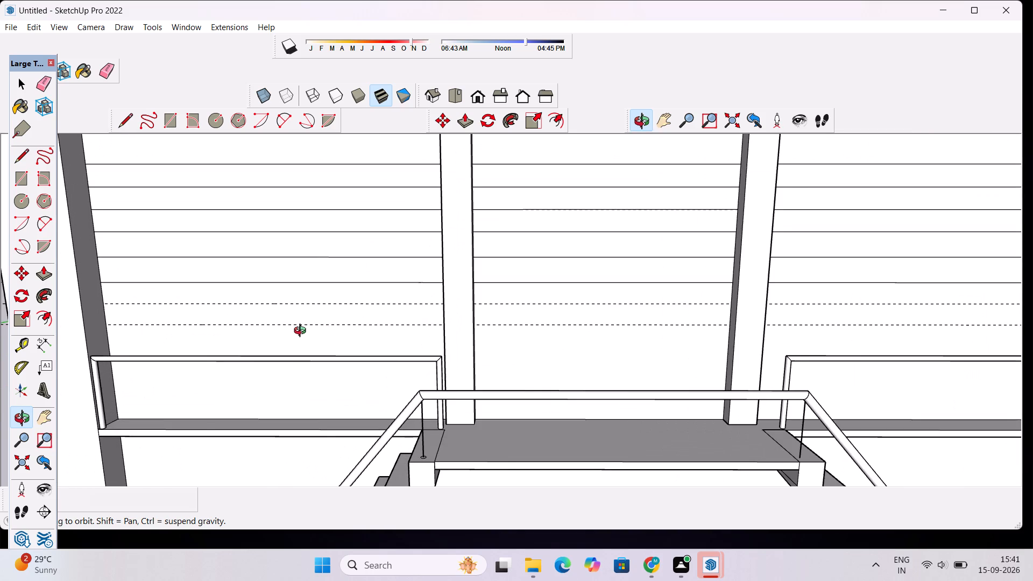
scroll(302, 332, "down", 1)
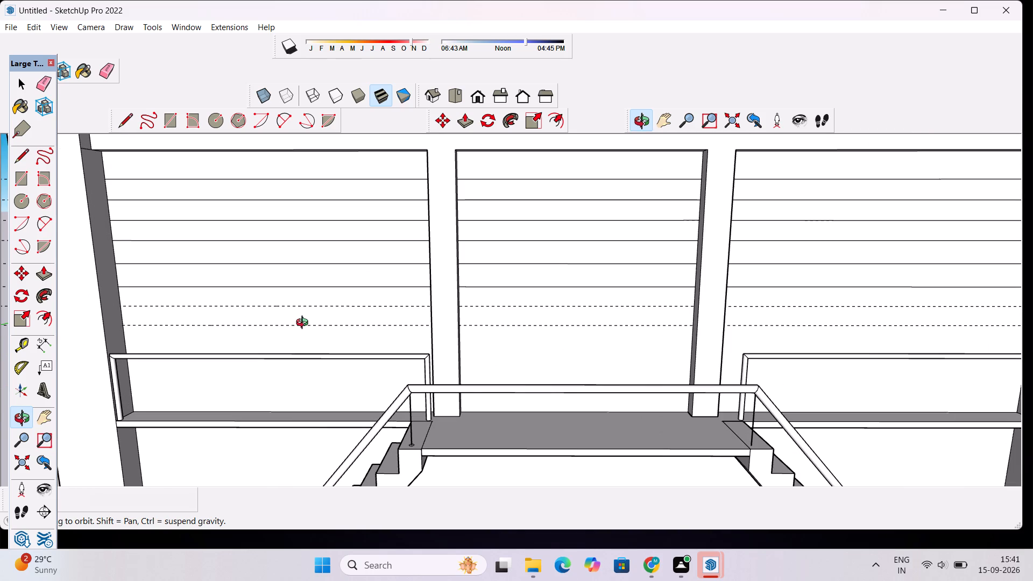
key("t")
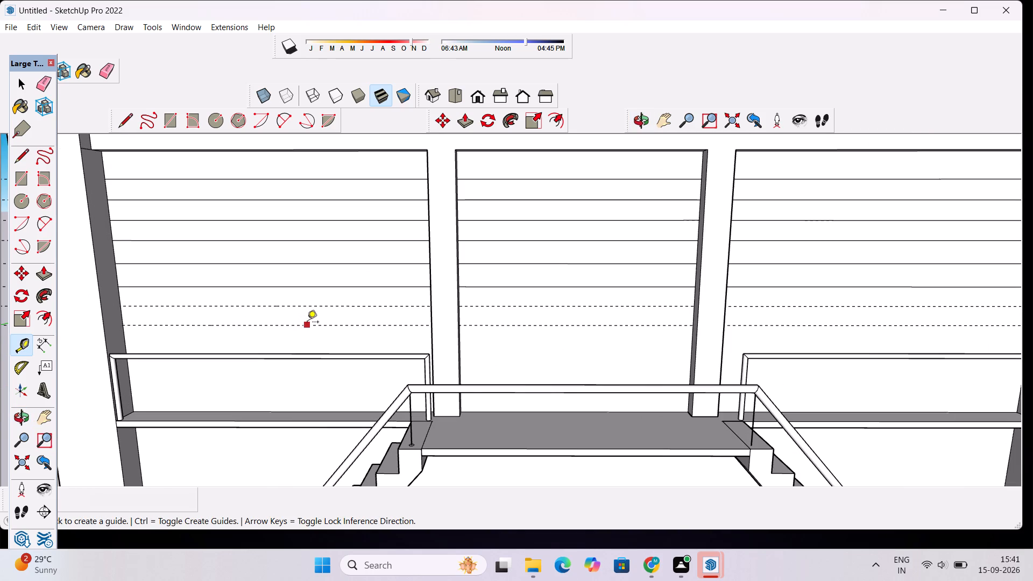
left_click(307, 323)
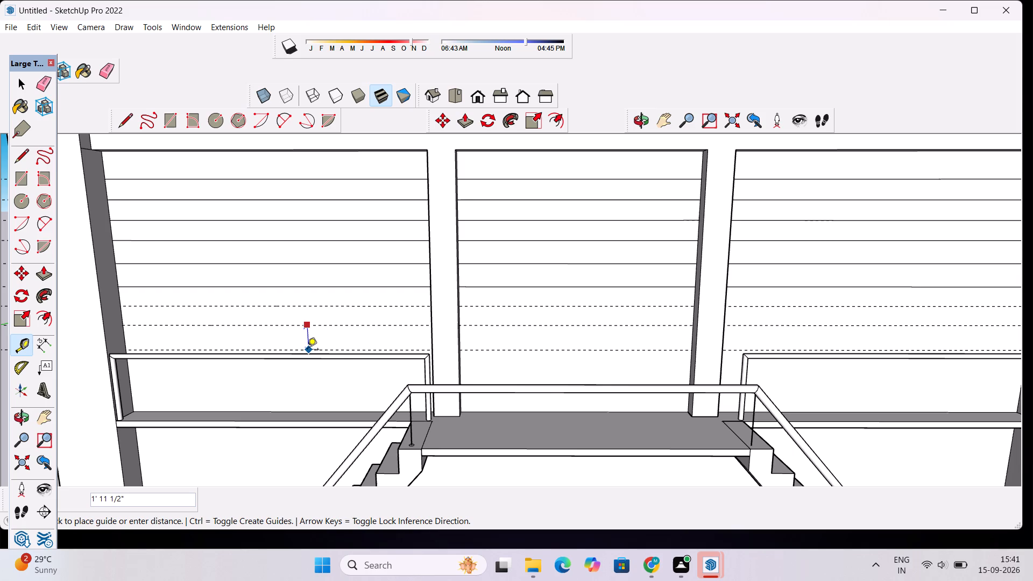
type("1.5'")
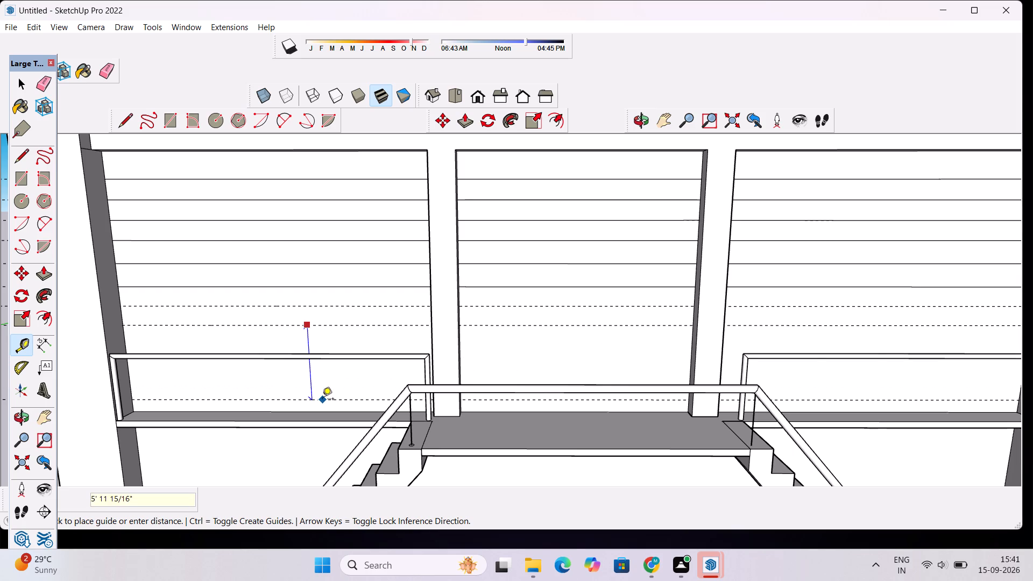
type("1.5'")
key("Return")
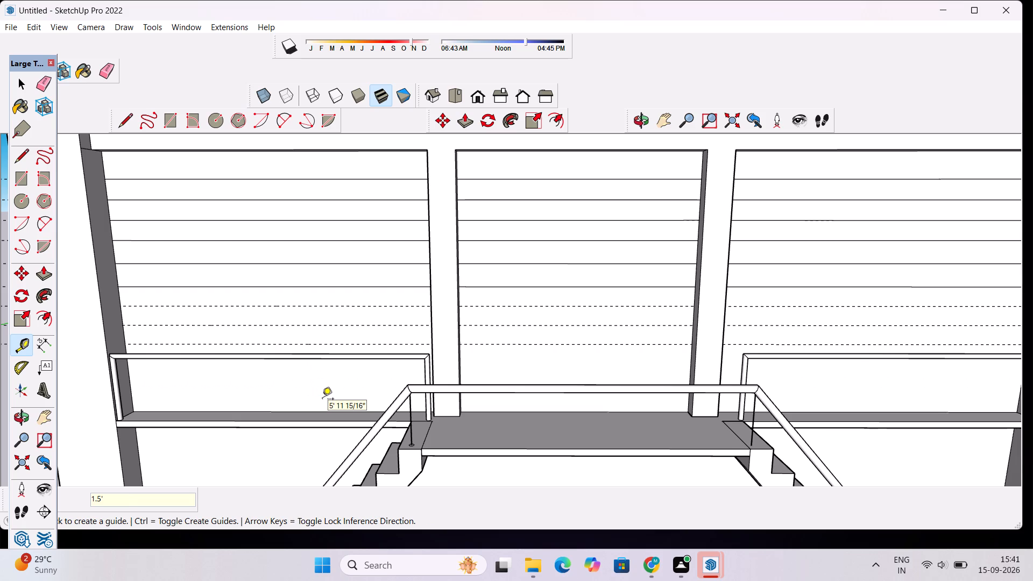
Add two more guides at 1.5' spacing below the third new guide, behind the balcony railing.
scroll(330, 375, "down", 2)
scroll(322, 382, "up", 5)
left_click(350, 328)
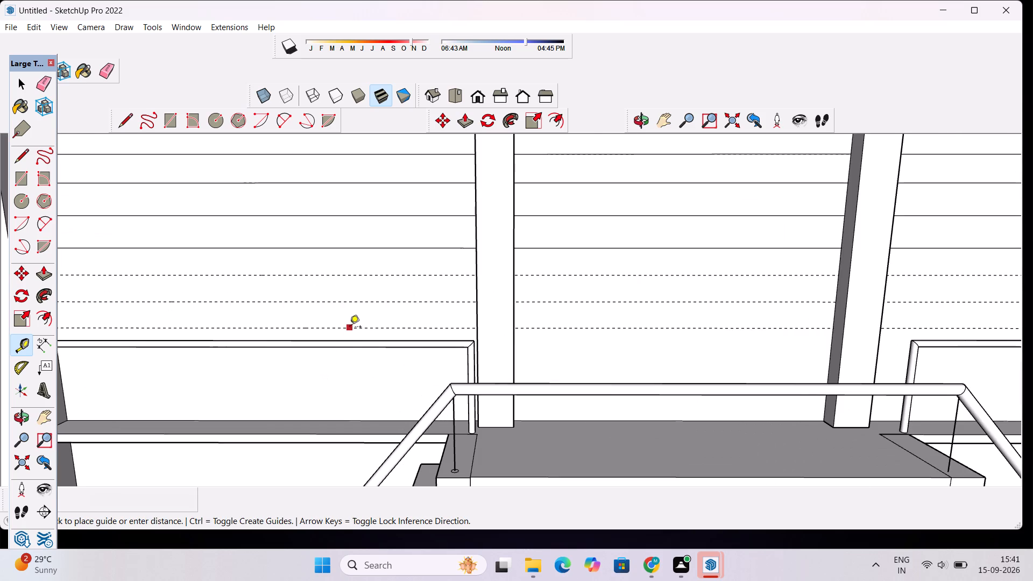
type("1.5'")
key("Return")
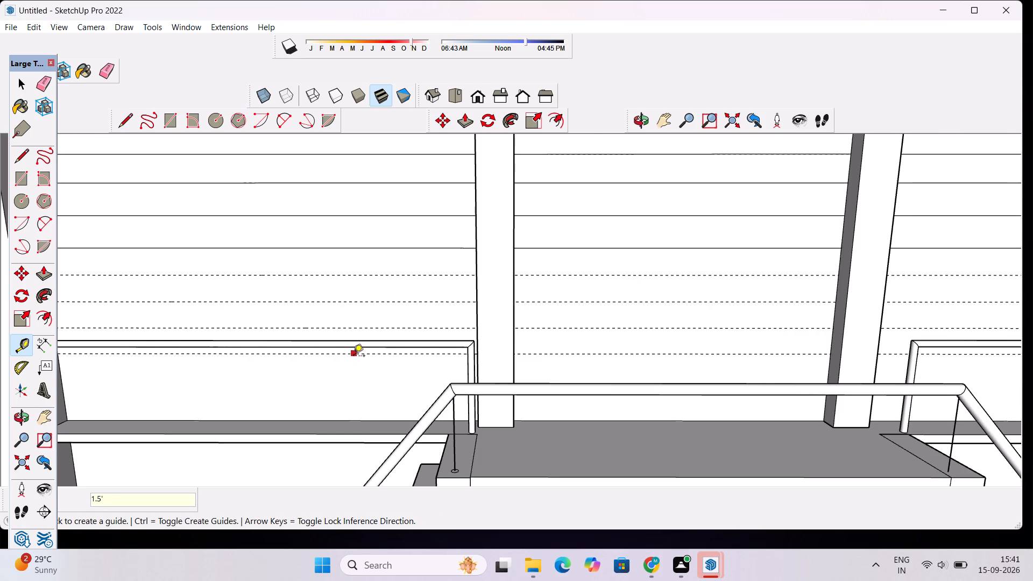
left_click(353, 357)
type("1.5'")
key("Return")
Draw a 24' line across the left opening along the topmost of the new guides.
scroll(409, 434, "down", 5)
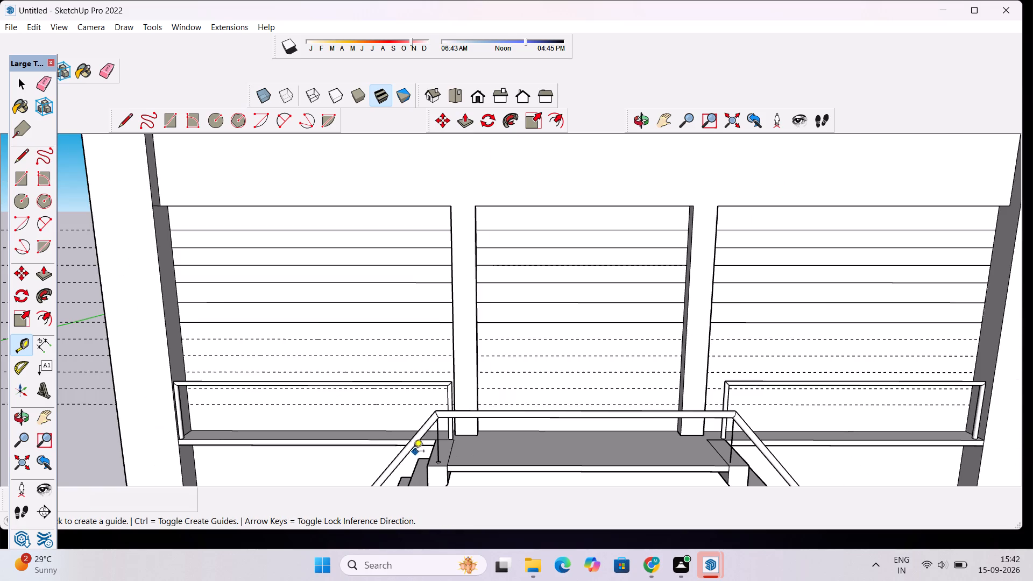
scroll(217, 316, "up", 3)
scroll(174, 365, "up", 1)
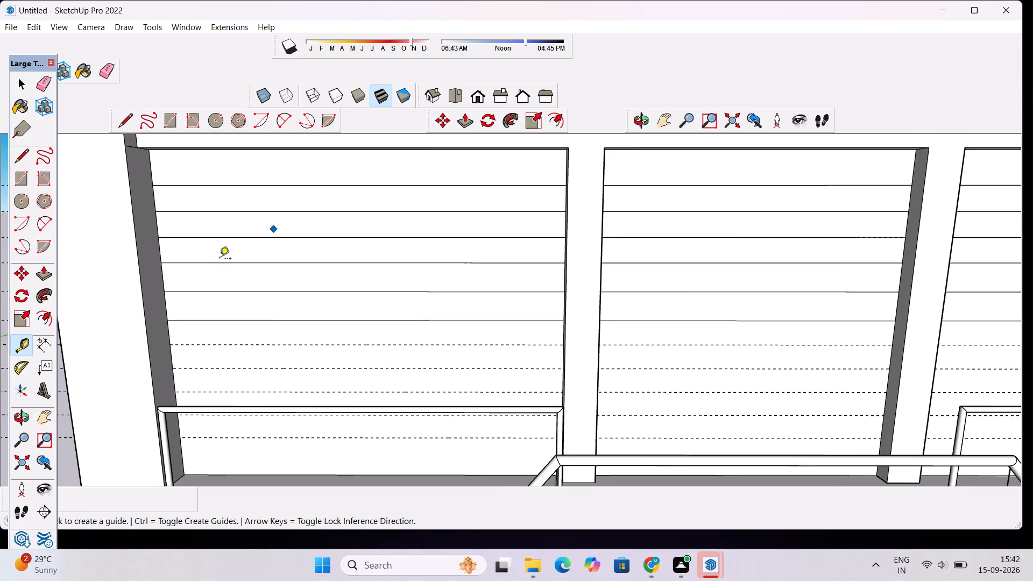
key("l")
left_click(172, 341)
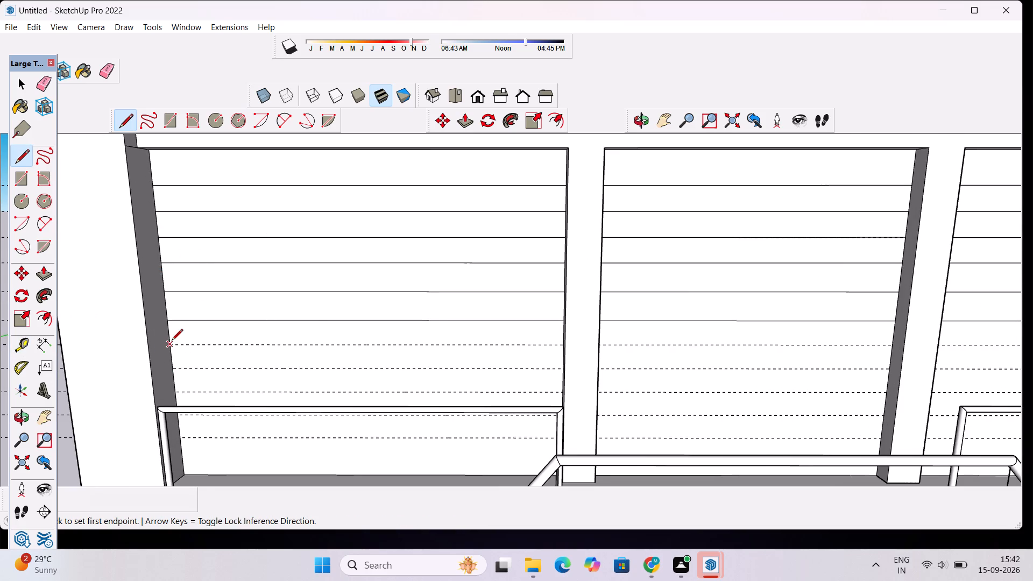
scroll(510, 352, "up", 5)
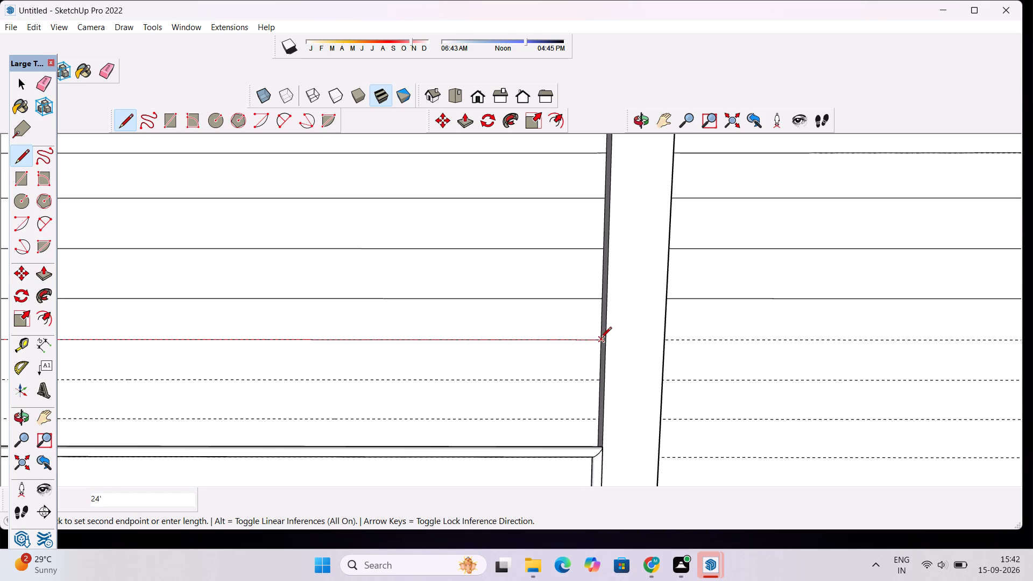
left_click(600, 339)
Draw a 24' line across the left ground-floor opening along the topmost guide that has no line yet.
scroll(546, 255, "down", 8)
scroll(565, 320, "up", 13)
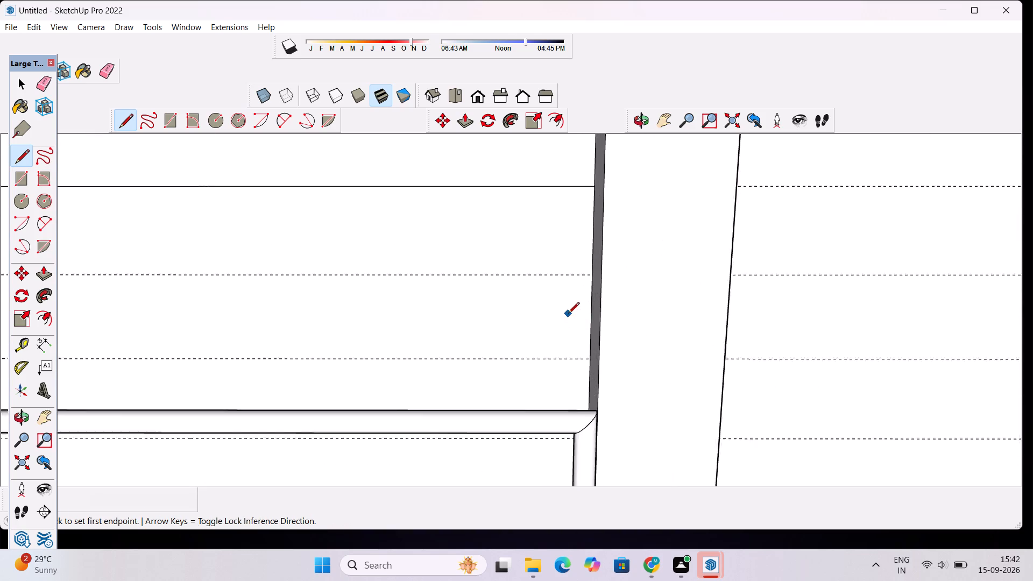
scroll(568, 314, "up", 2)
left_click(593, 270)
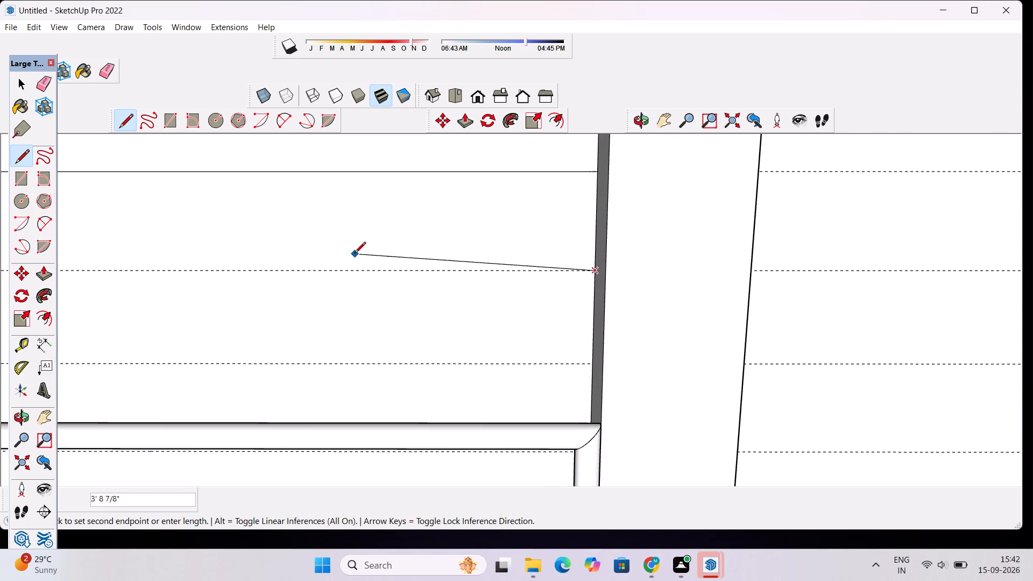
scroll(355, 265, "down", 11)
scroll(273, 265, "down", 11)
scroll(95, 255, "up", 5)
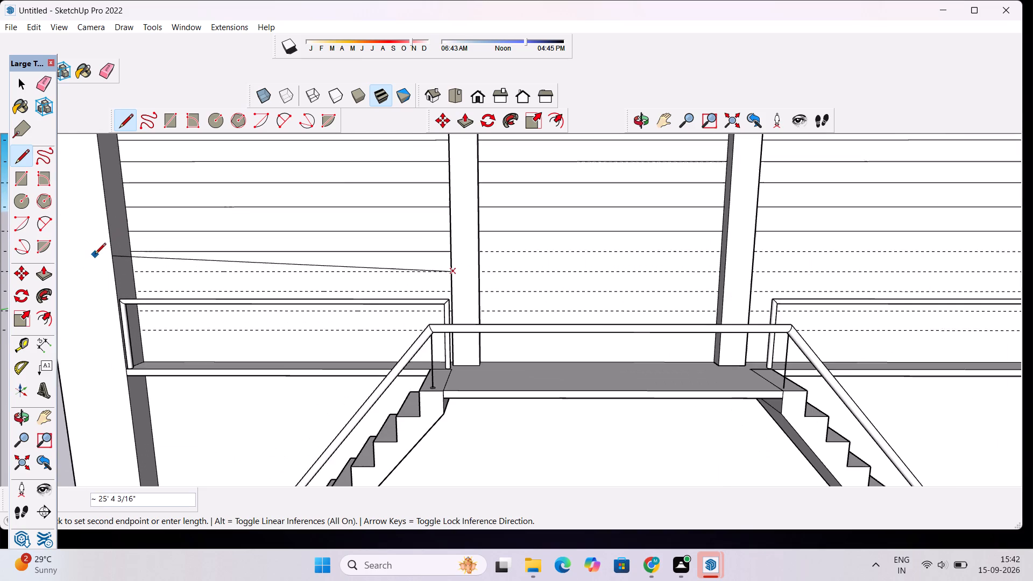
scroll(165, 283, "up", 4)
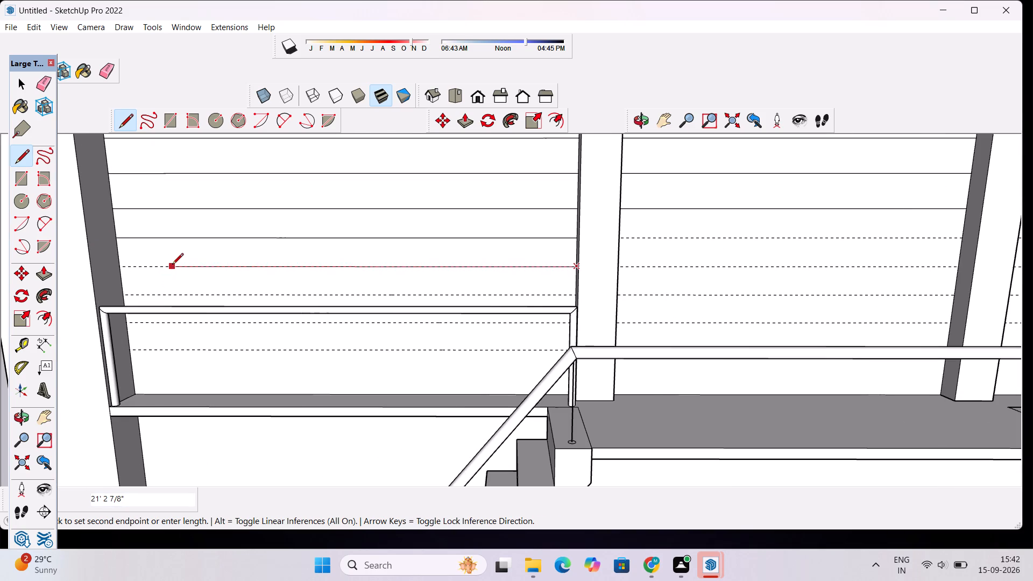
scroll(172, 265, "up", 1)
scroll(128, 281, "up", 3)
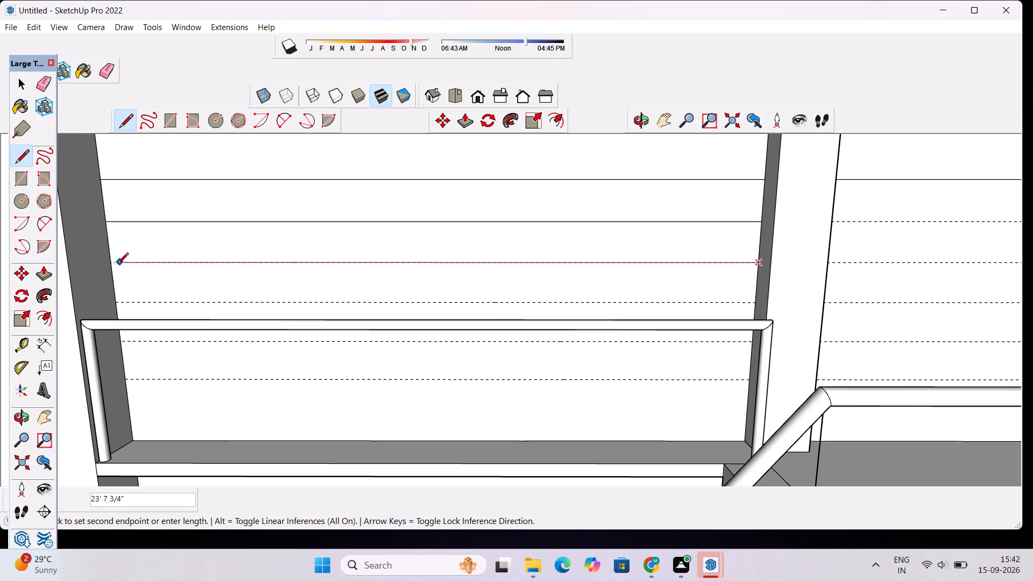
left_click(110, 264)
Draw 24' lines along the three lowest guides in the left opening, including the two behind the balcony railing.
left_click(116, 302)
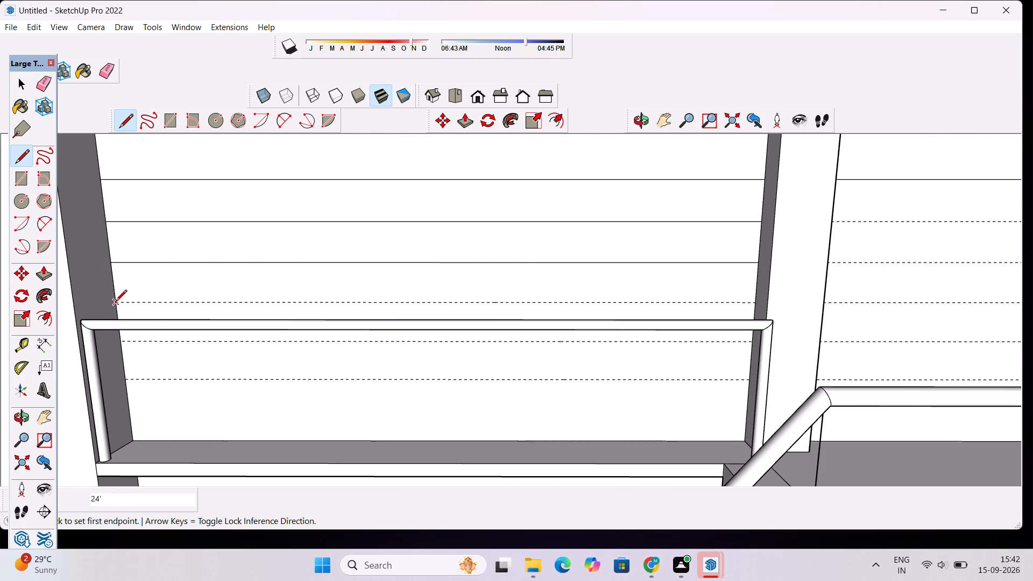
left_click(755, 305)
left_click(751, 343)
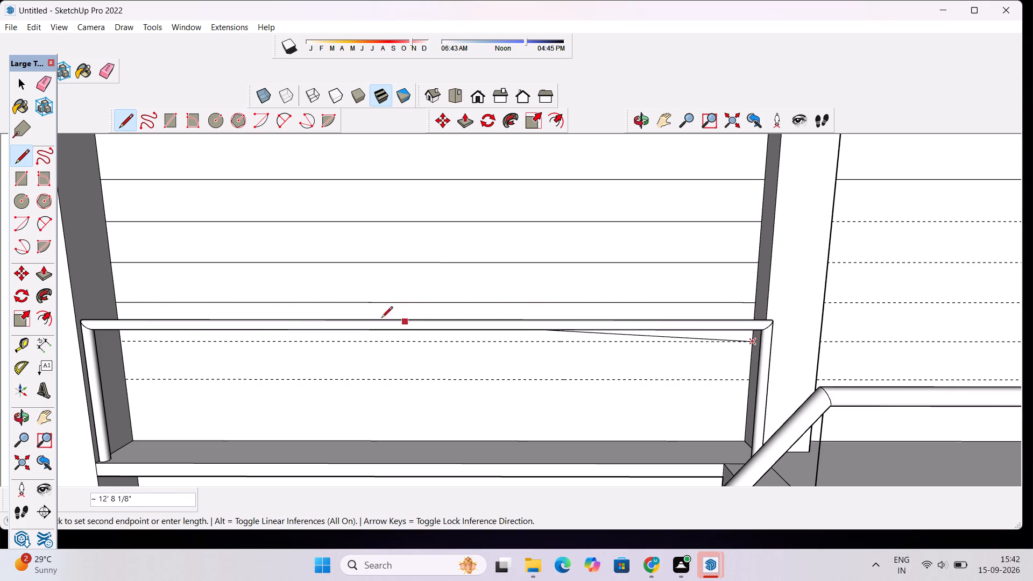
left_click(120, 339)
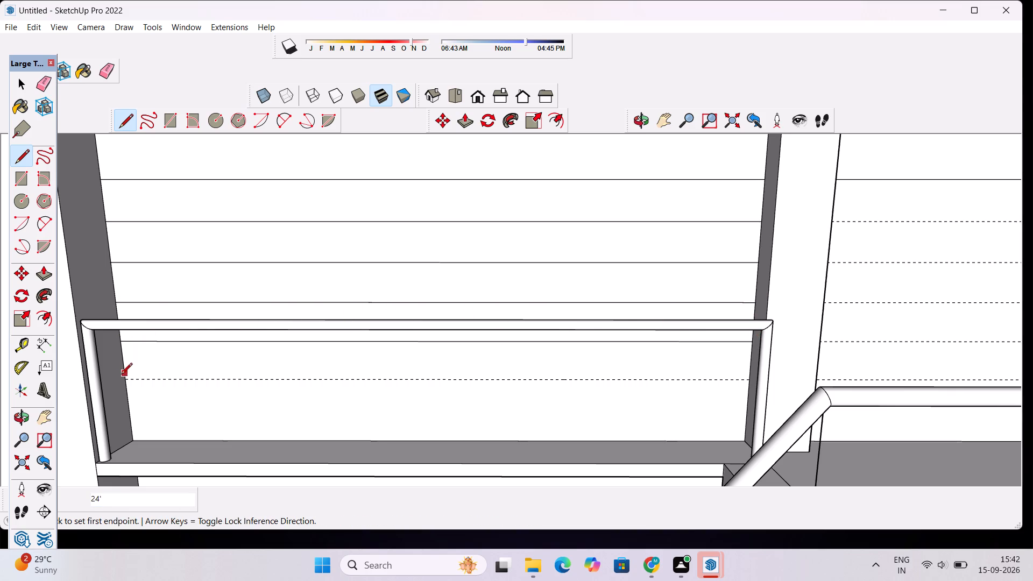
left_click(127, 381)
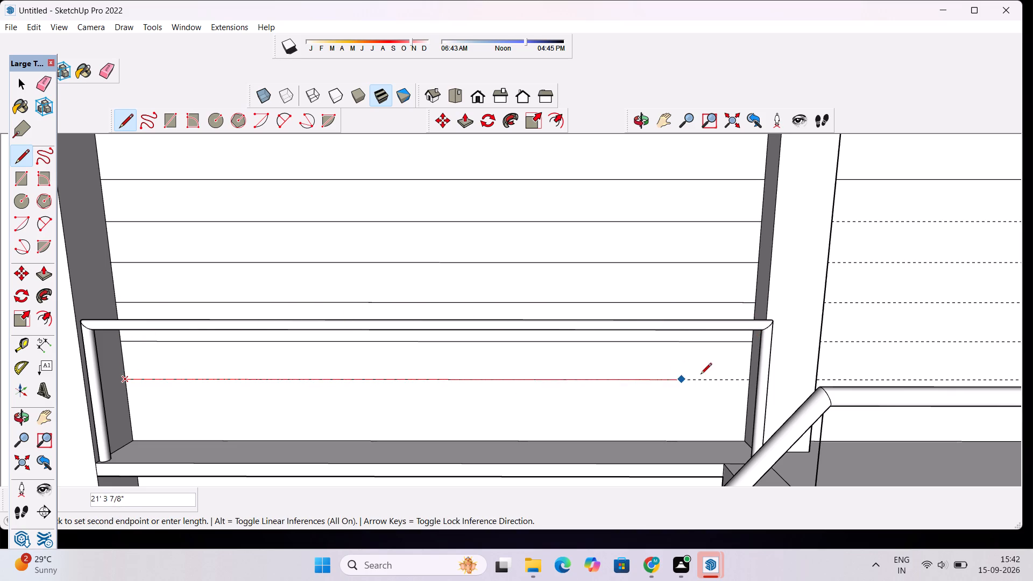
left_click(749, 377)
Erase all the horizontal guides running across the ground-floor facade.
scroll(728, 339, "down", 4)
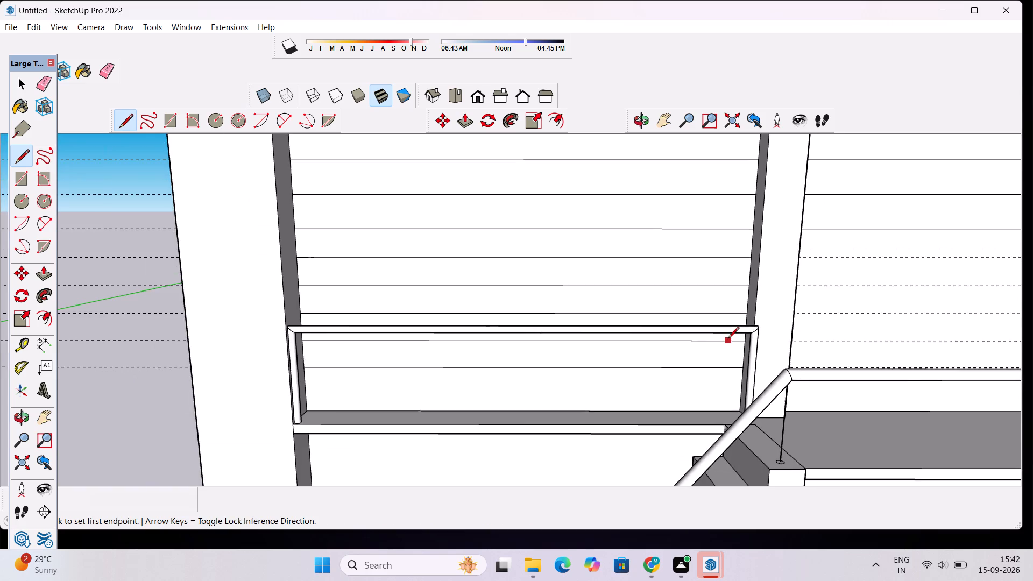
scroll(714, 339, "down", 5)
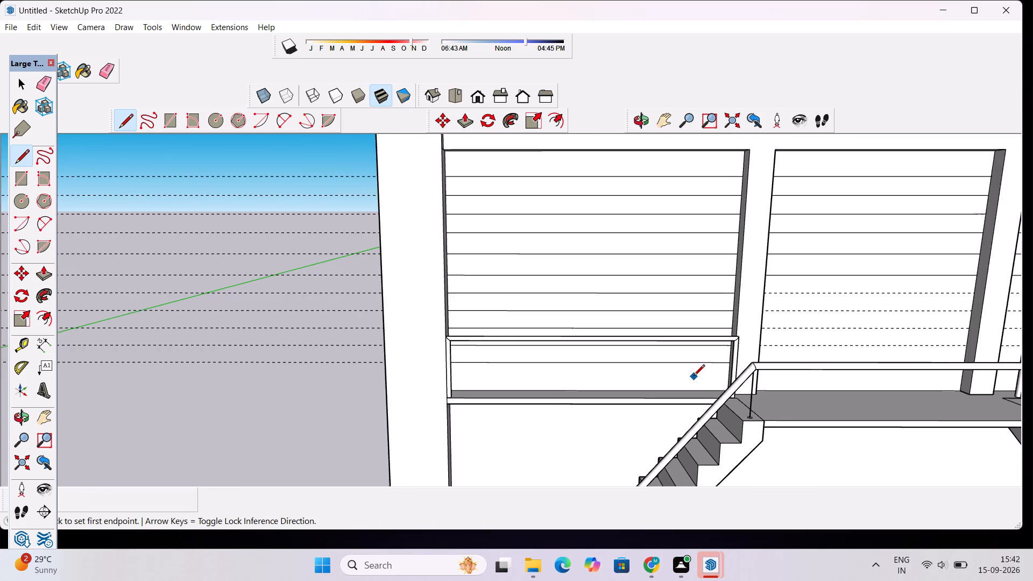
scroll(694, 377, "up", 2)
scroll(706, 423, "down", 6)
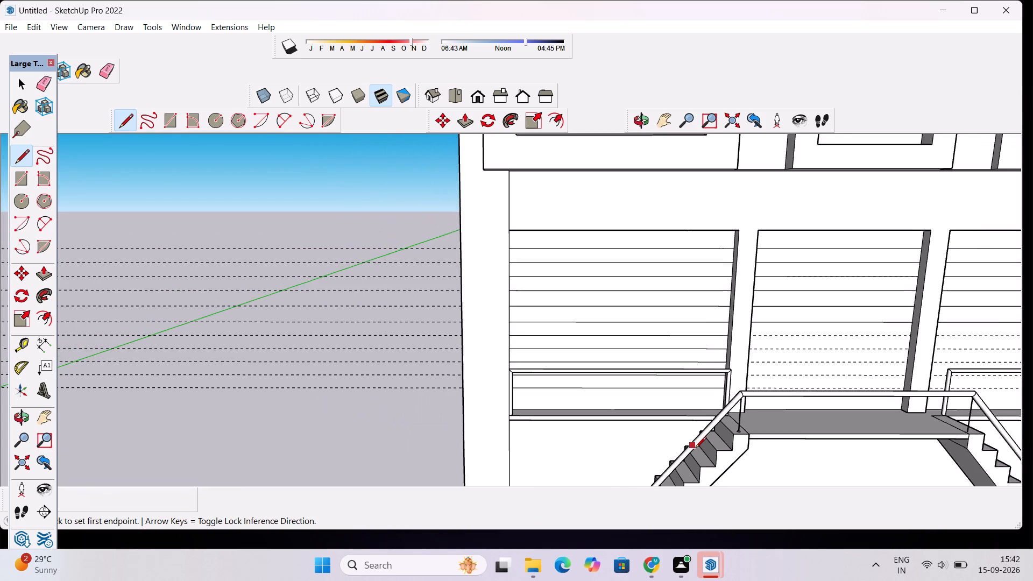
scroll(695, 449, "up", 5)
scroll(695, 449, "down", 9)
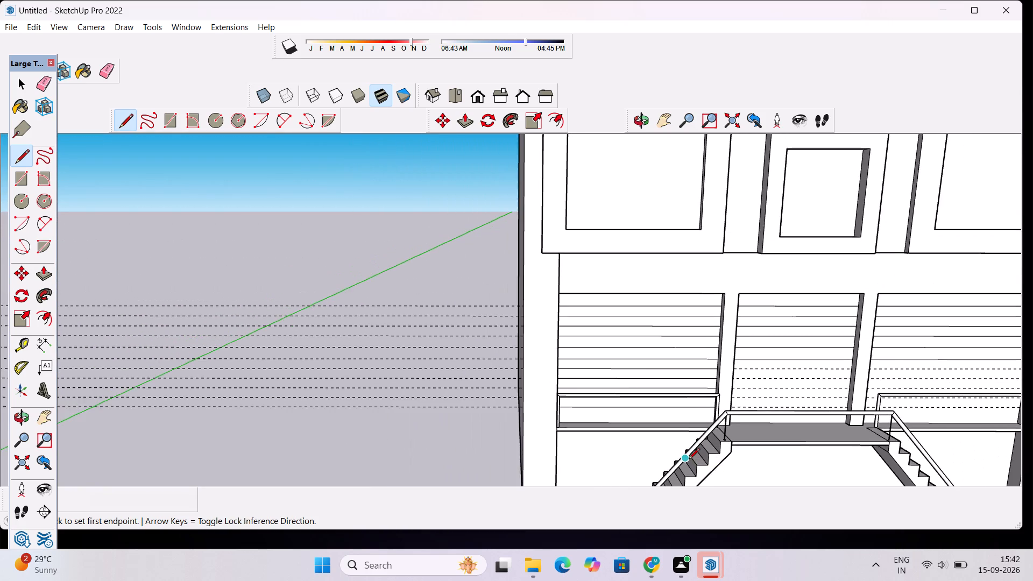
scroll(689, 461, "up", 1)
scroll(689, 461, "down", 3)
scroll(689, 462, "up", 4)
scroll(689, 462, "down", 6)
scroll(690, 465, "up", 4)
scroll(691, 466, "down", 3)
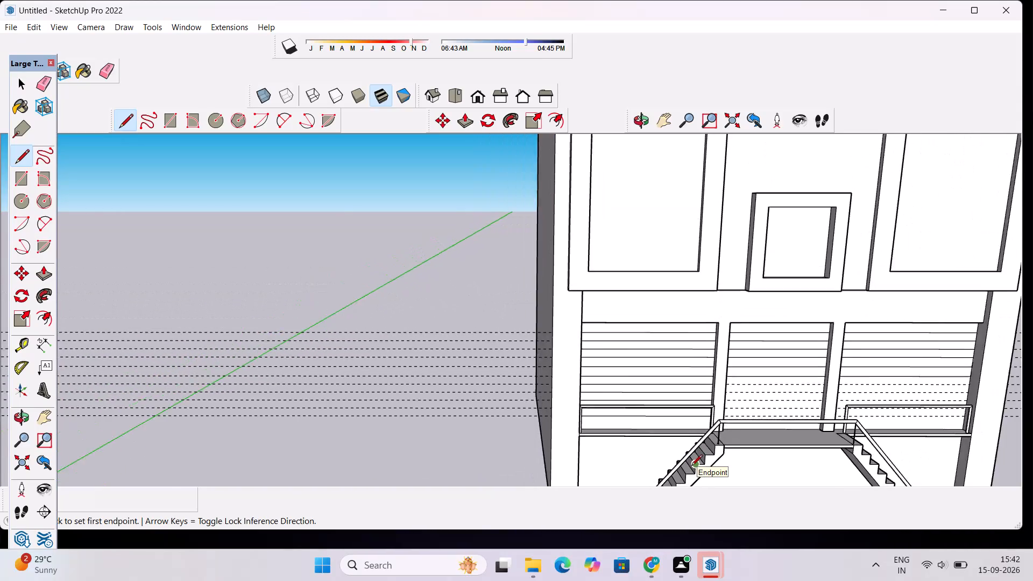
scroll(691, 466, "down", 3)
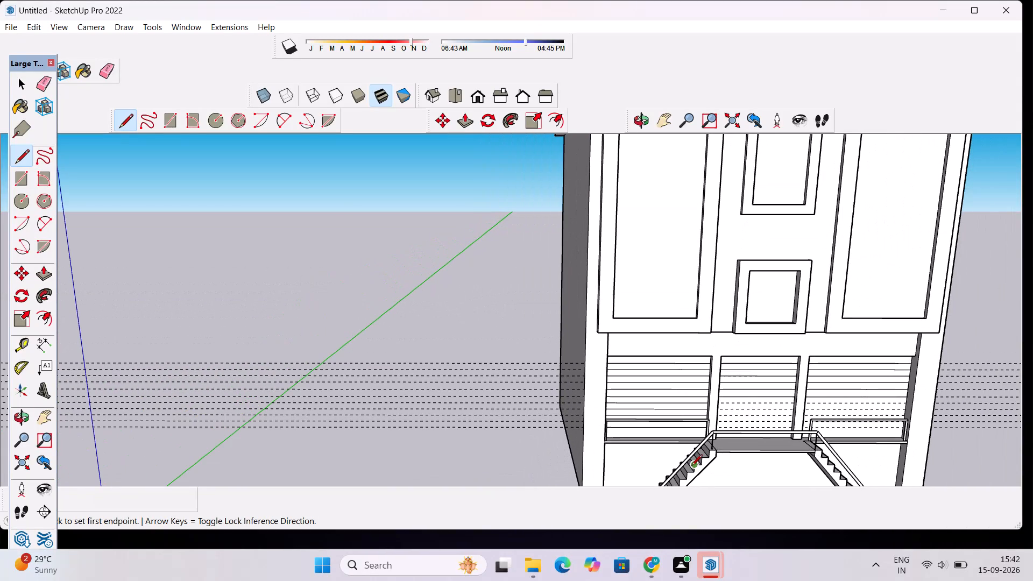
scroll(504, 330, "down", 6)
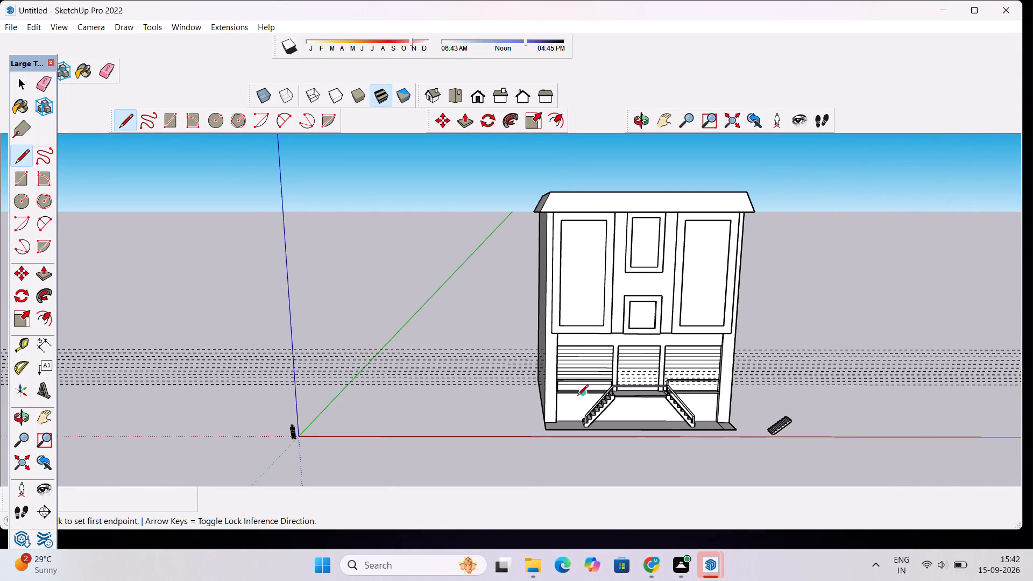
key("space")
key("e")
left_click_drag(472, 334, 473, 364)
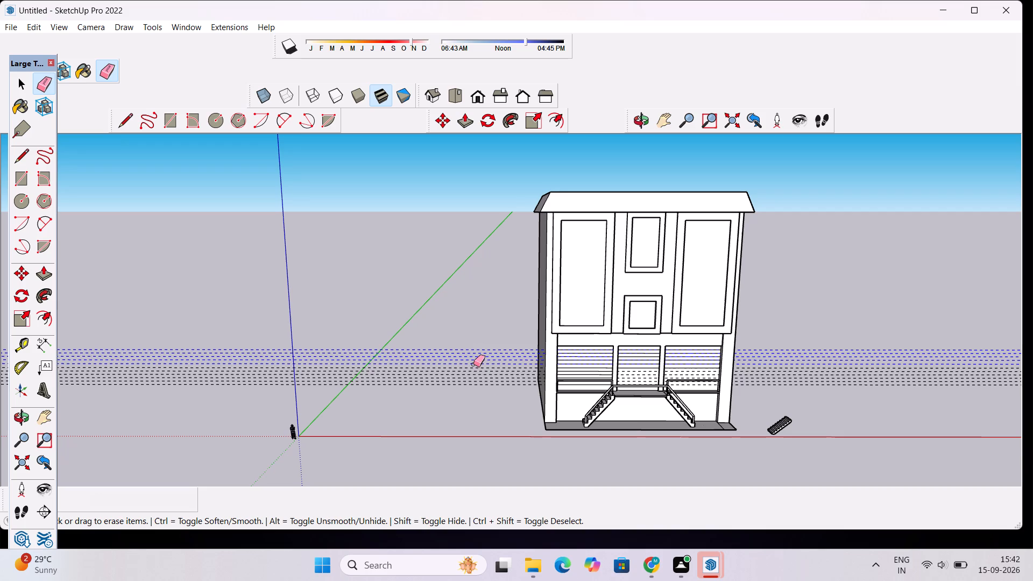
left_click_drag(473, 364, 475, 387)
Examine the building from several angles, including the side, and inspect the banded ground-floor openings from the front.
left_click(633, 121)
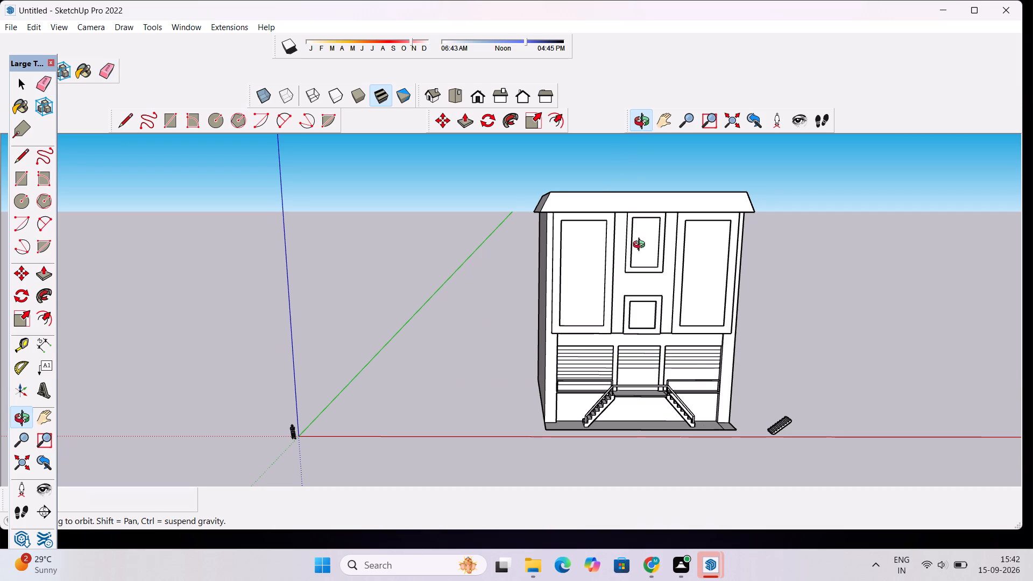
left_click_drag(695, 368, 406, 391)
scroll(383, 328, "down", 3)
left_click_drag(397, 304, 835, 331)
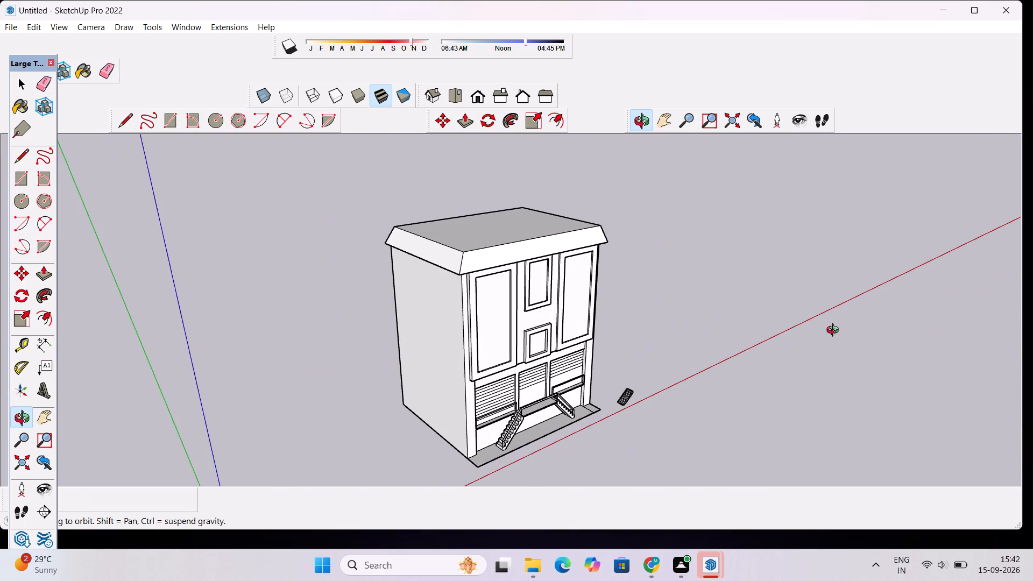
scroll(655, 316, "down", 5)
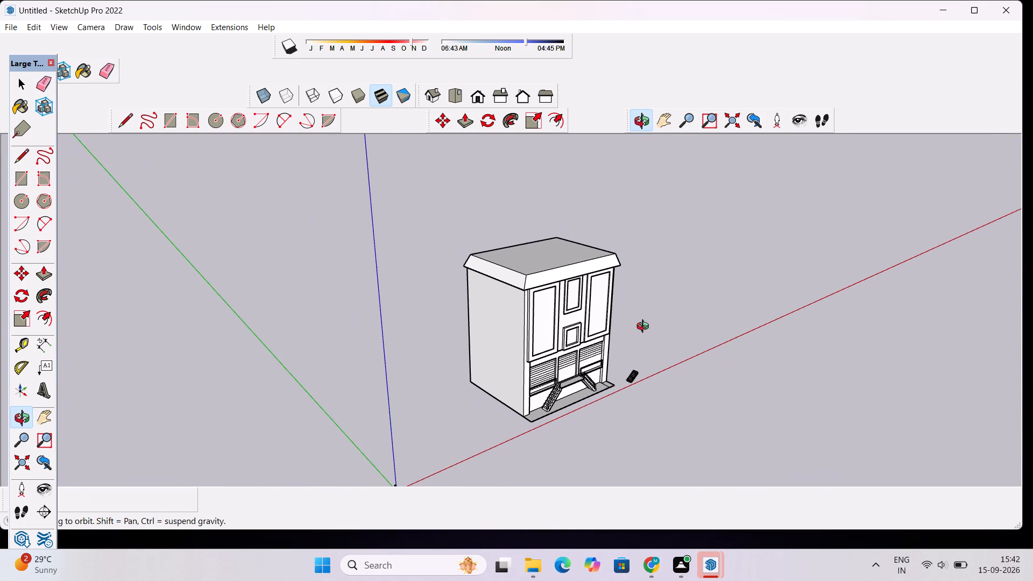
left_click_drag(564, 340, 716, 351)
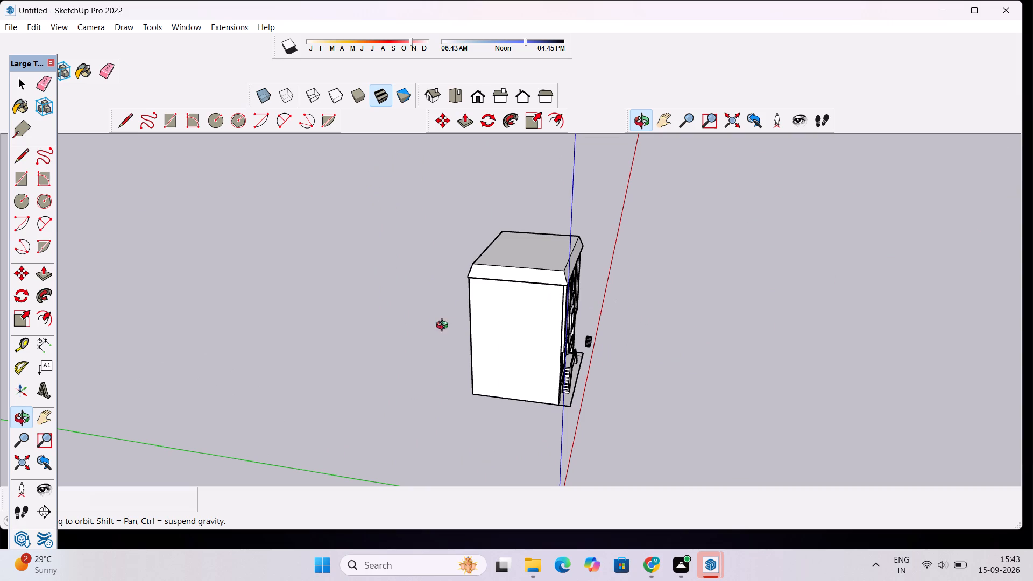
left_click_drag(586, 376, 522, 292)
scroll(521, 289, "down", 6)
left_click_drag(598, 316, 534, 388)
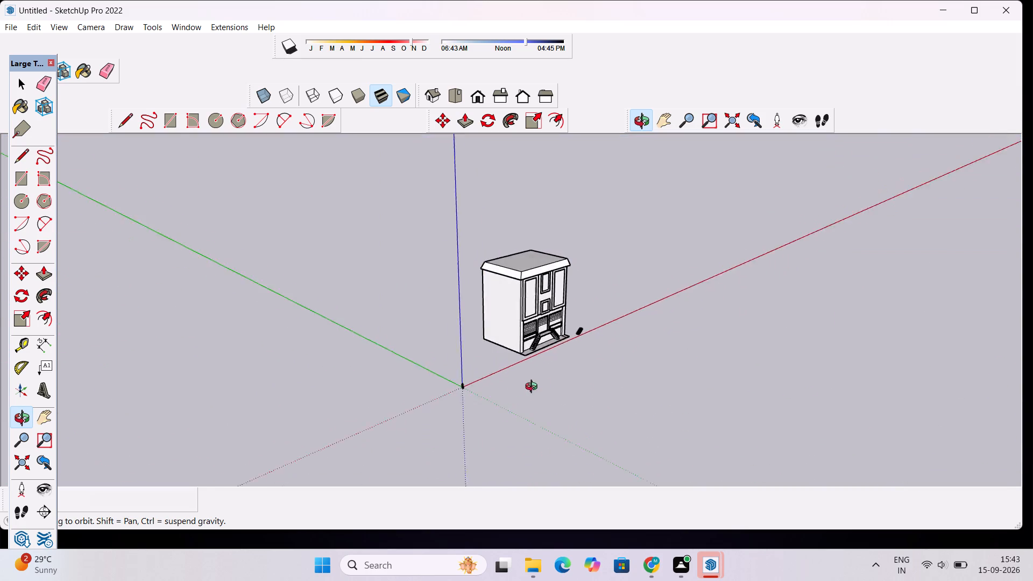
left_click_drag(534, 388, 261, 345)
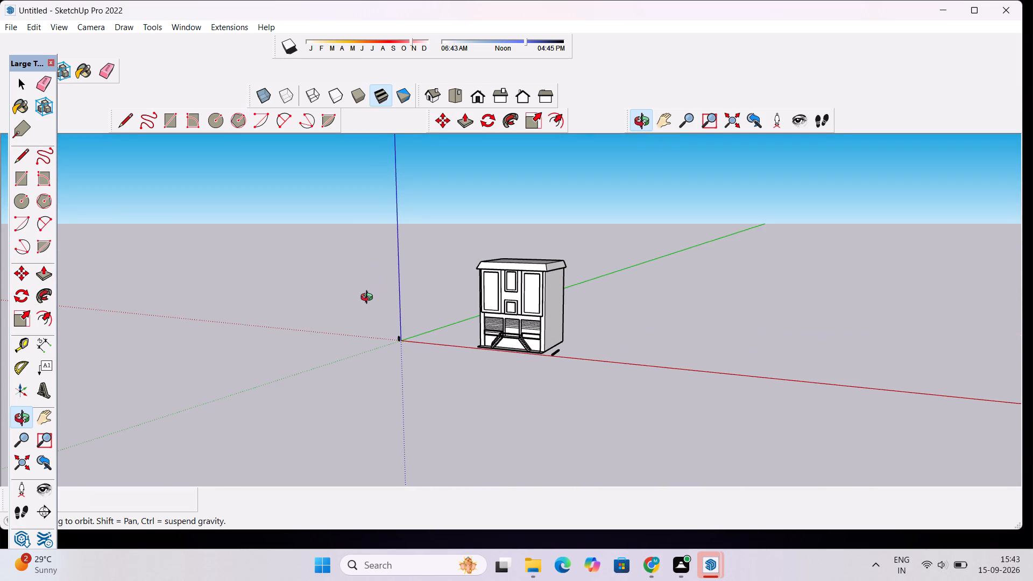
scroll(427, 309, "up", 6)
left_click_drag(425, 311, 603, 339)
scroll(543, 329, "down", 3)
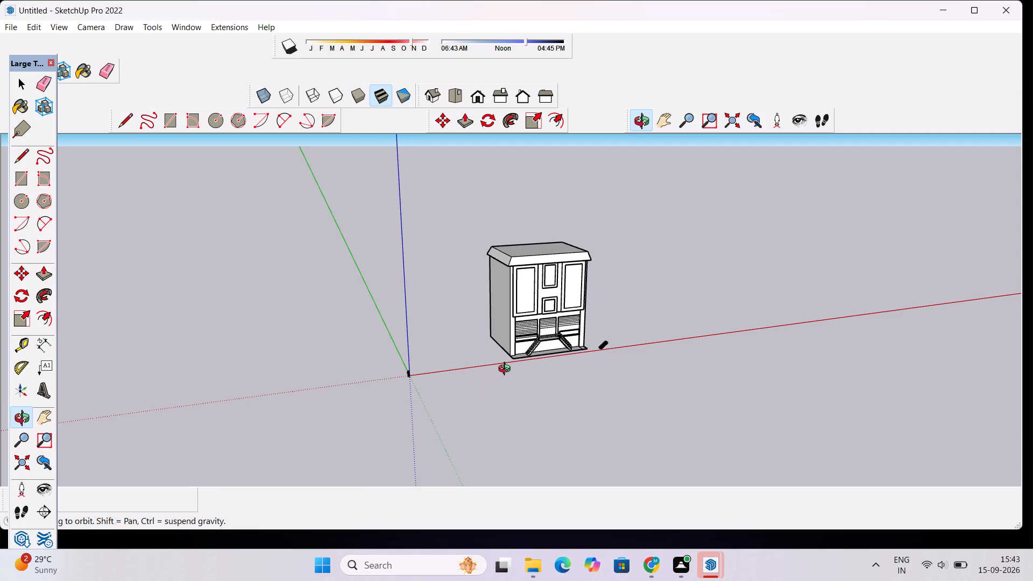
scroll(516, 360, "down", 2)
scroll(533, 351, "up", 10)
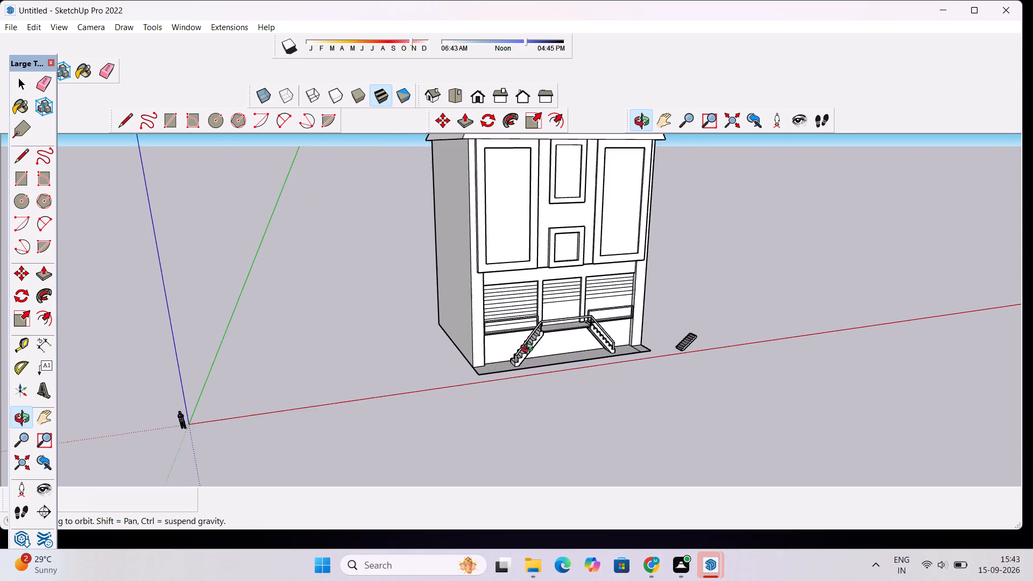
left_click_drag(496, 349, 606, 401, "shift")
scroll(606, 401, "down", 6)
left_click_drag(656, 399, 627, 386)
scroll(659, 391, "up", 11)
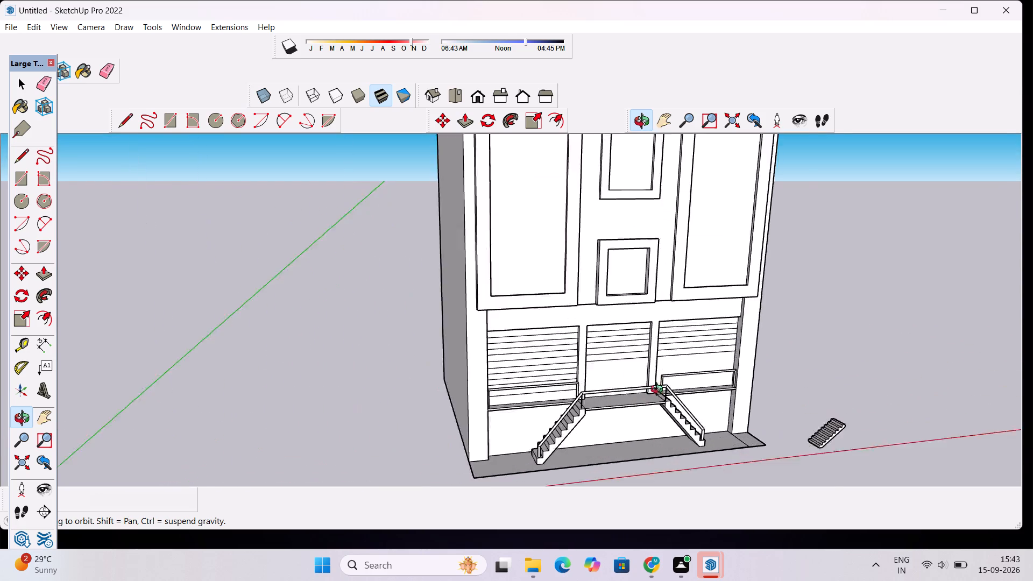
scroll(659, 391, "up", 2)
scroll(597, 394, "up", 6)
left_click_drag(721, 346, 569, 344)
scroll(569, 344, "down", 5)
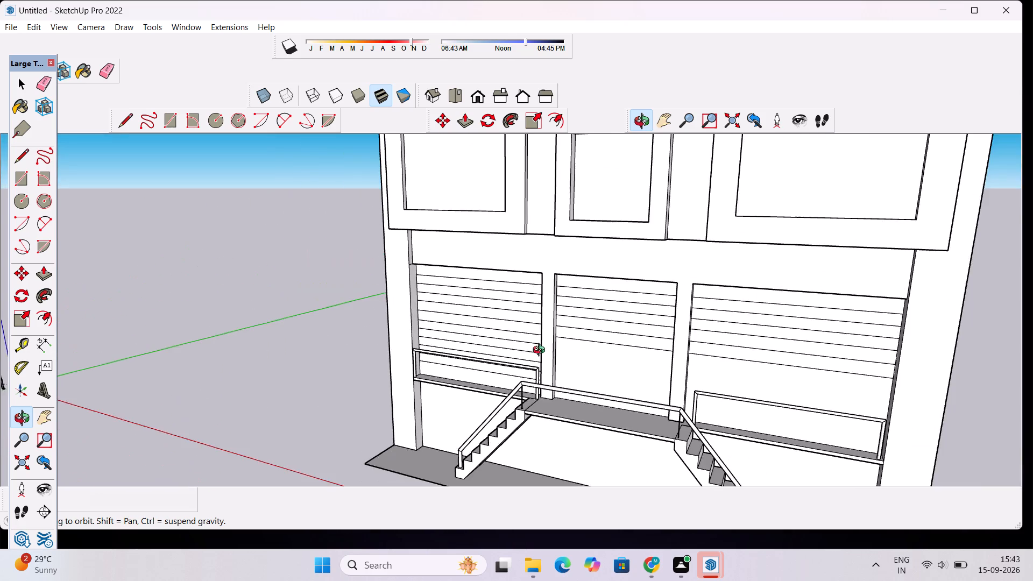
left_click_drag(510, 369, 649, 343)
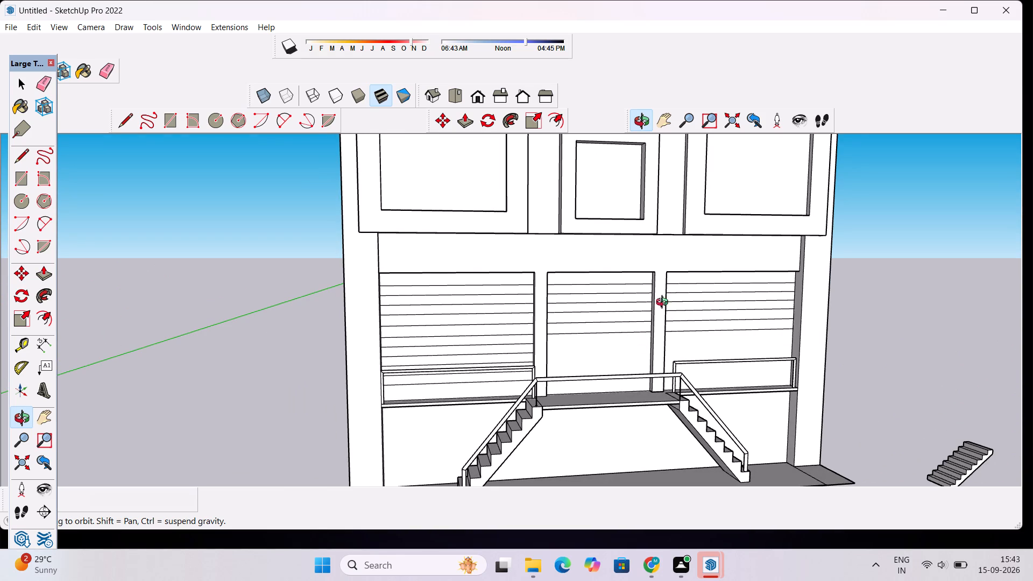
scroll(709, 328, "up", 4)
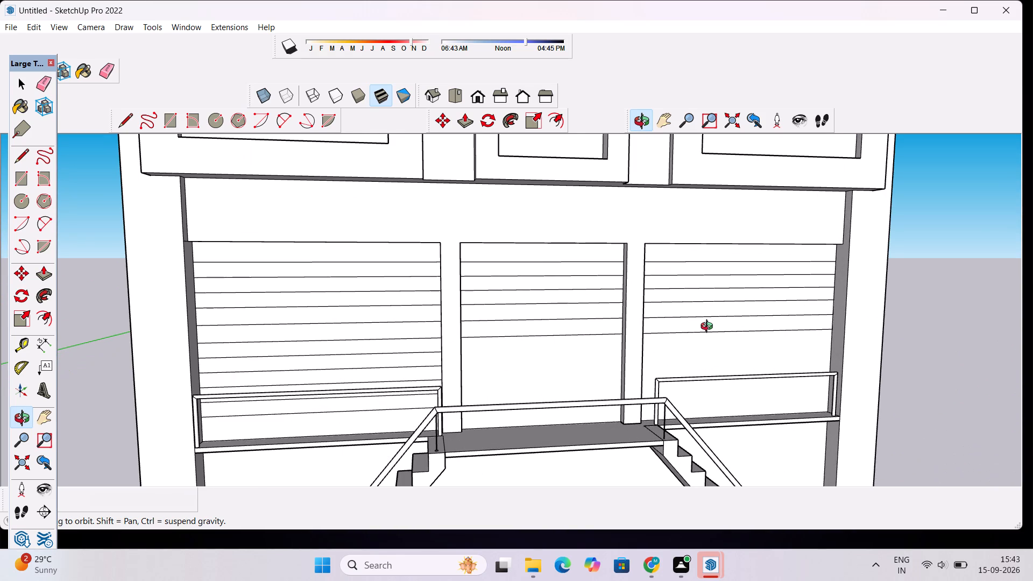
scroll(709, 328, "up", 3)
scroll(709, 328, "down", 4)
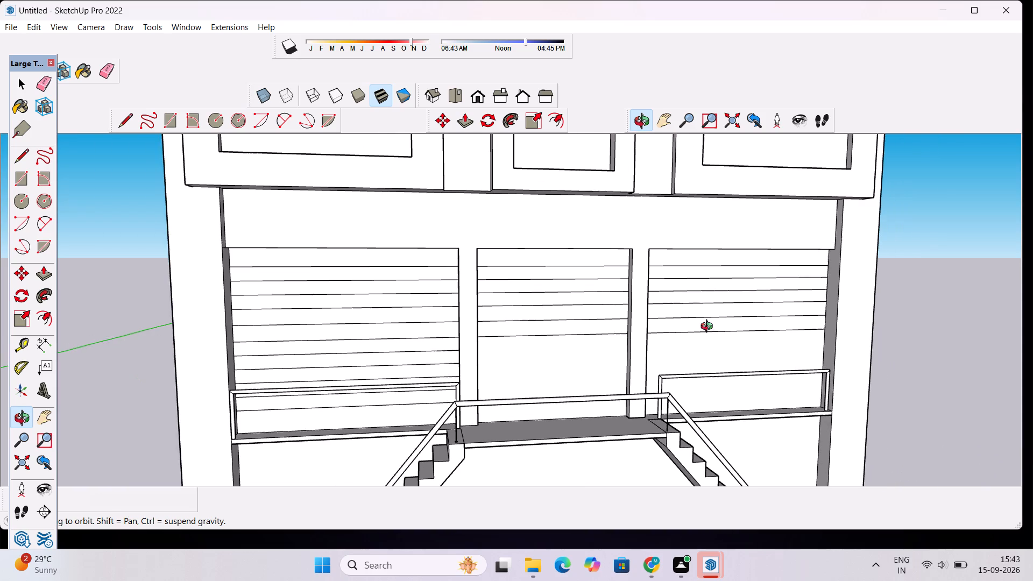
scroll(744, 301, "down", 4)
left_click_drag(742, 304, 719, 375)
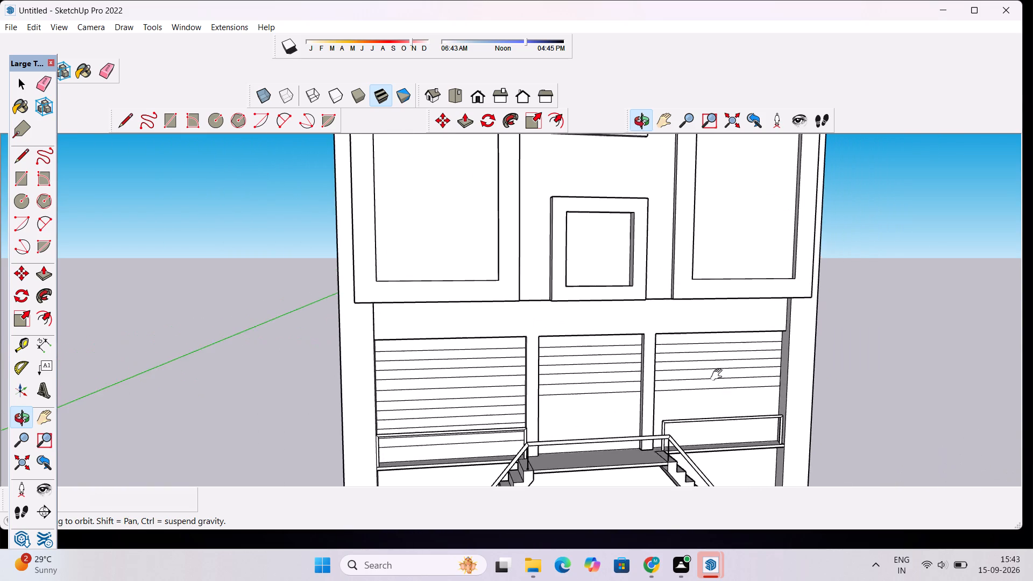
left_click_drag(719, 375, 719, 375)
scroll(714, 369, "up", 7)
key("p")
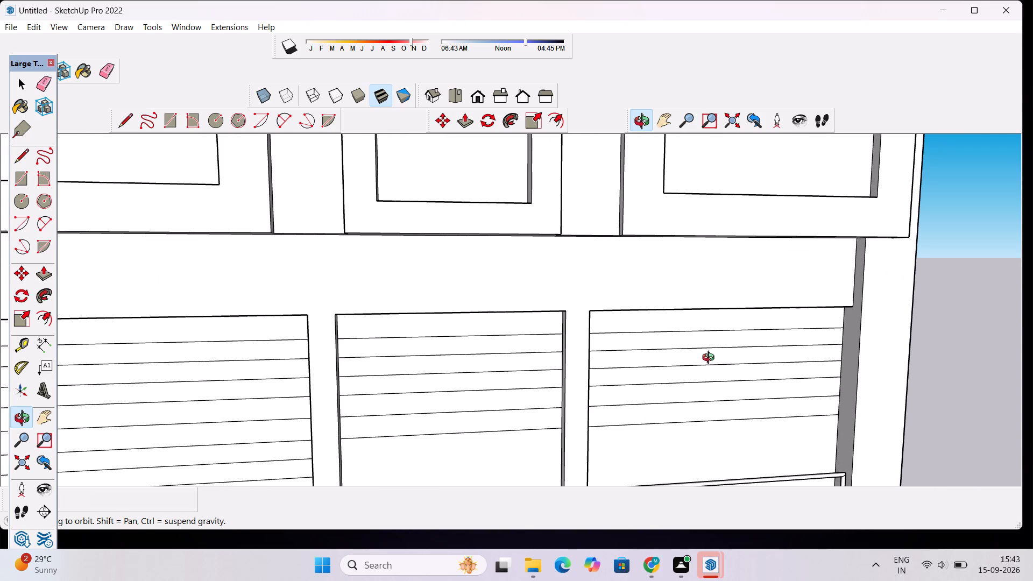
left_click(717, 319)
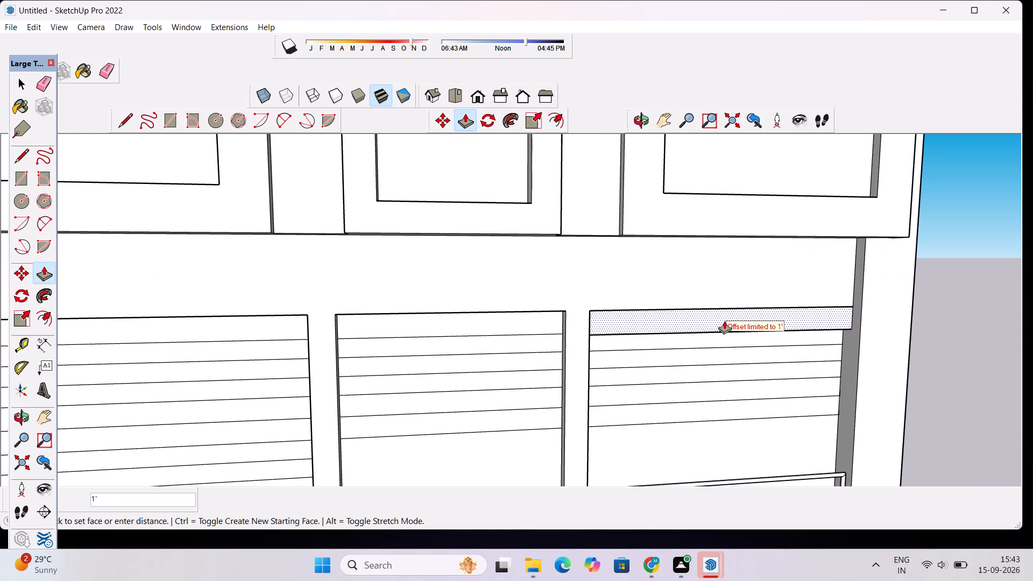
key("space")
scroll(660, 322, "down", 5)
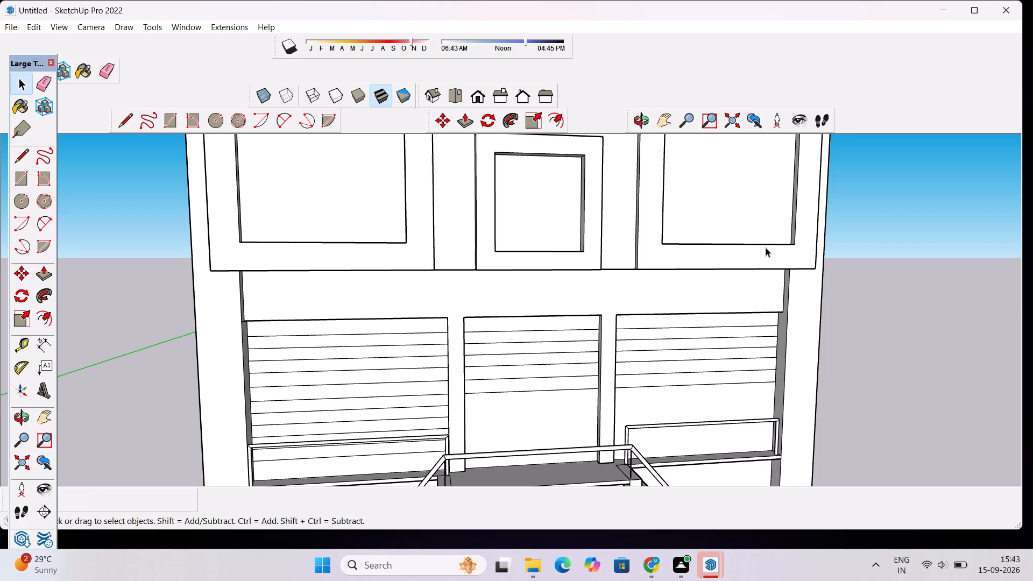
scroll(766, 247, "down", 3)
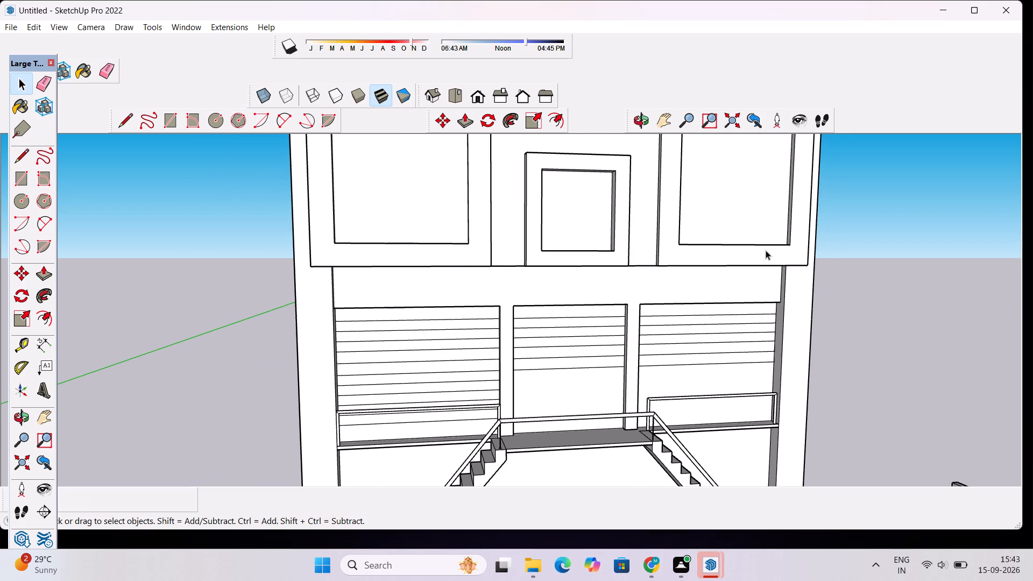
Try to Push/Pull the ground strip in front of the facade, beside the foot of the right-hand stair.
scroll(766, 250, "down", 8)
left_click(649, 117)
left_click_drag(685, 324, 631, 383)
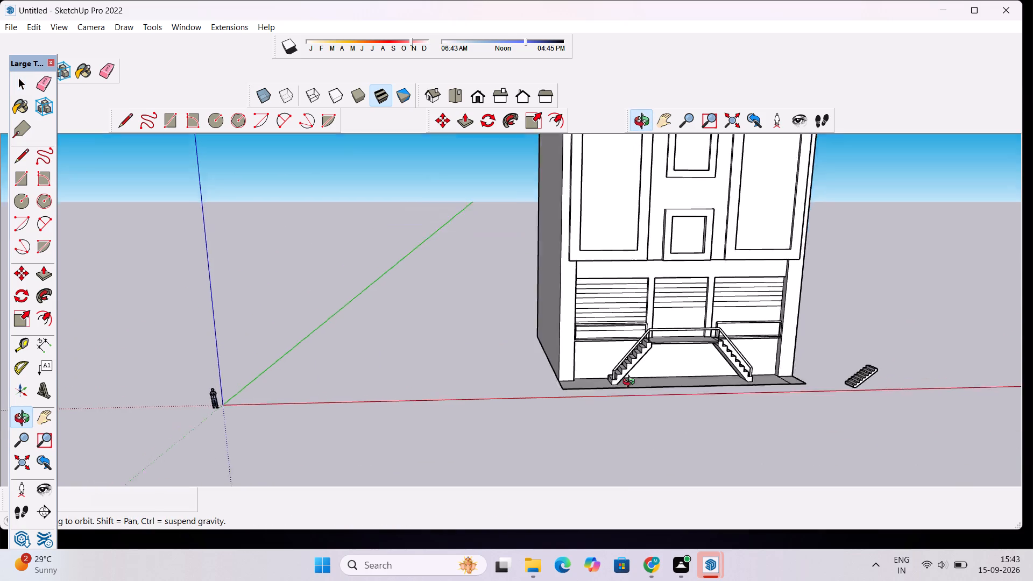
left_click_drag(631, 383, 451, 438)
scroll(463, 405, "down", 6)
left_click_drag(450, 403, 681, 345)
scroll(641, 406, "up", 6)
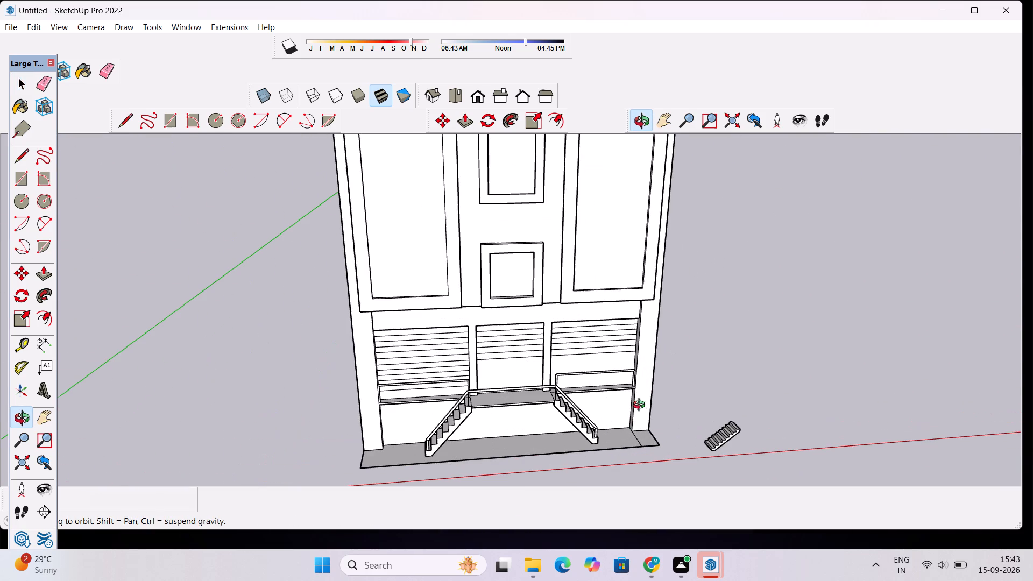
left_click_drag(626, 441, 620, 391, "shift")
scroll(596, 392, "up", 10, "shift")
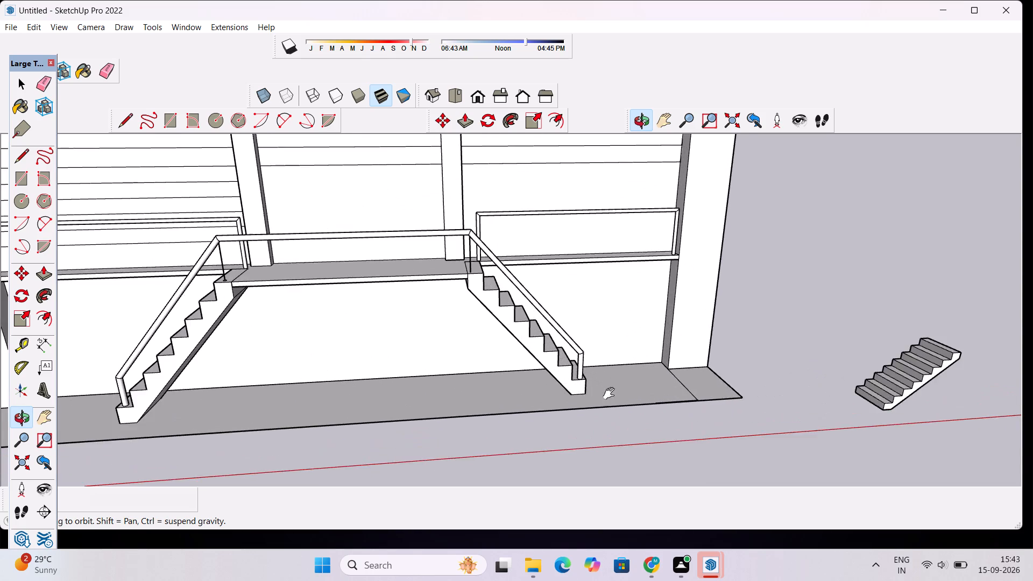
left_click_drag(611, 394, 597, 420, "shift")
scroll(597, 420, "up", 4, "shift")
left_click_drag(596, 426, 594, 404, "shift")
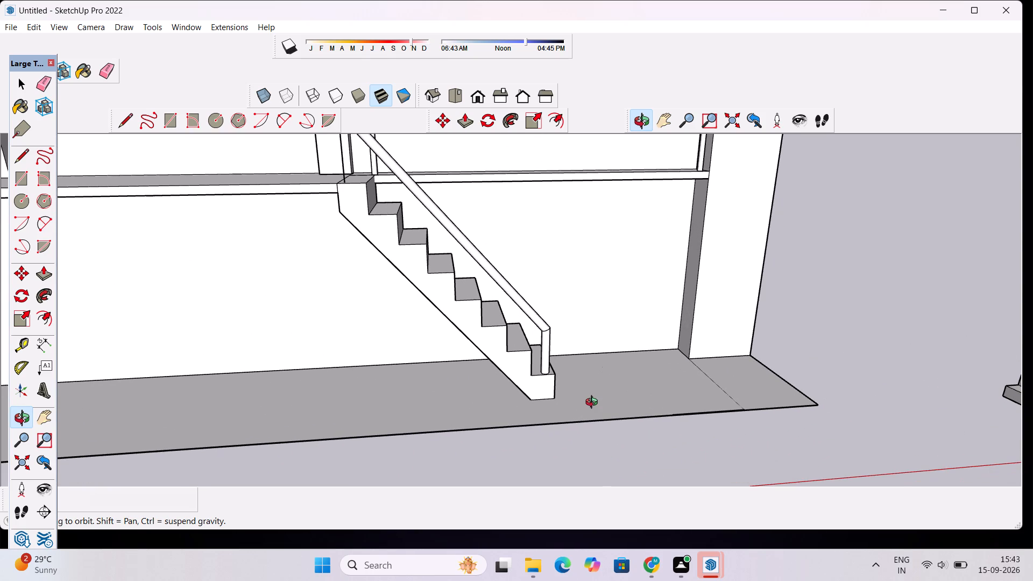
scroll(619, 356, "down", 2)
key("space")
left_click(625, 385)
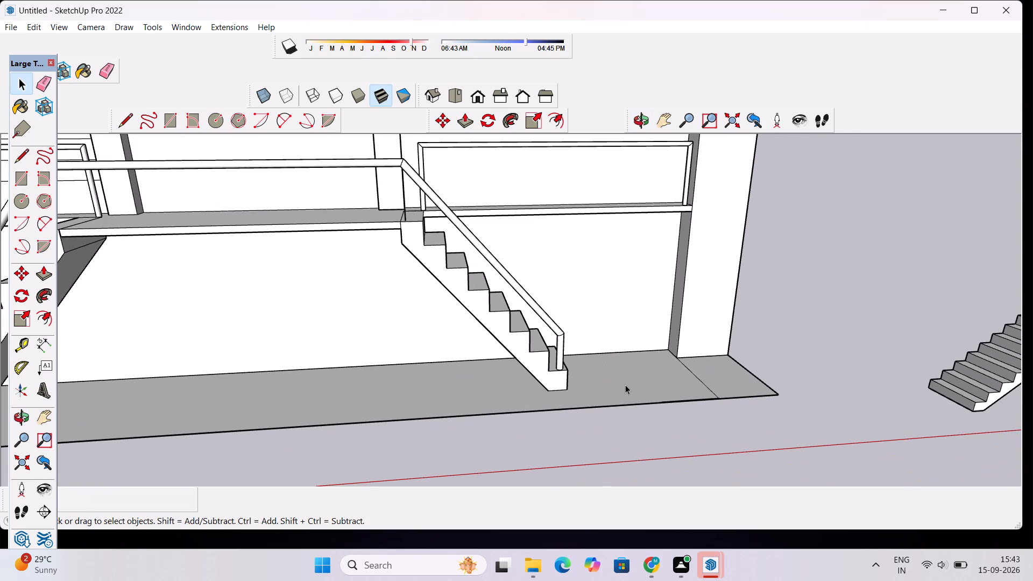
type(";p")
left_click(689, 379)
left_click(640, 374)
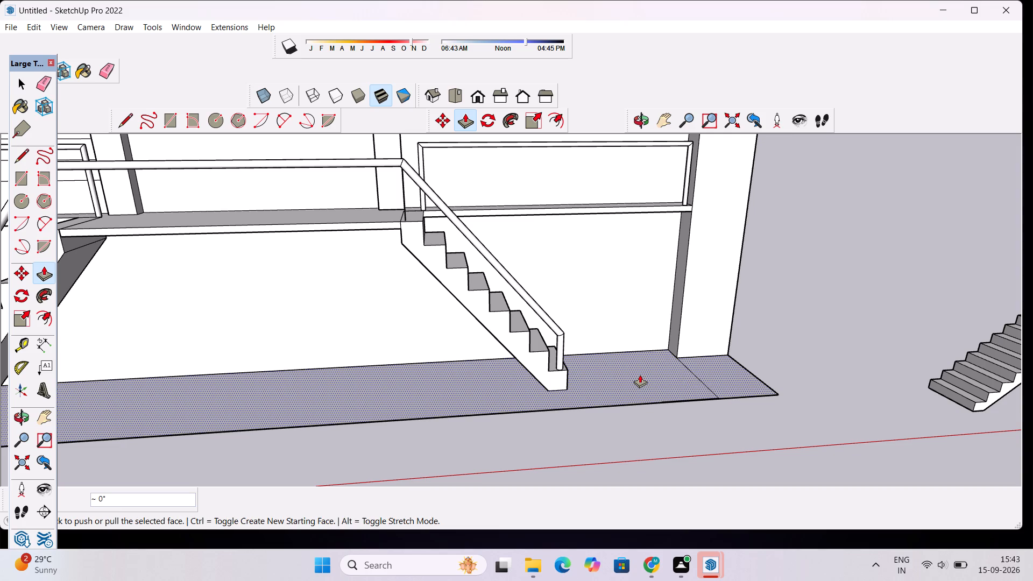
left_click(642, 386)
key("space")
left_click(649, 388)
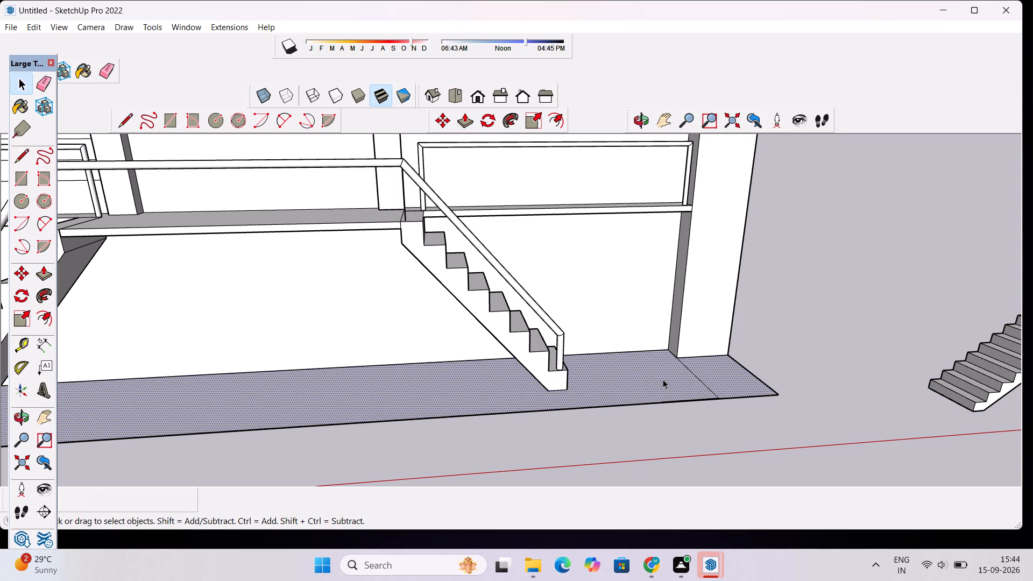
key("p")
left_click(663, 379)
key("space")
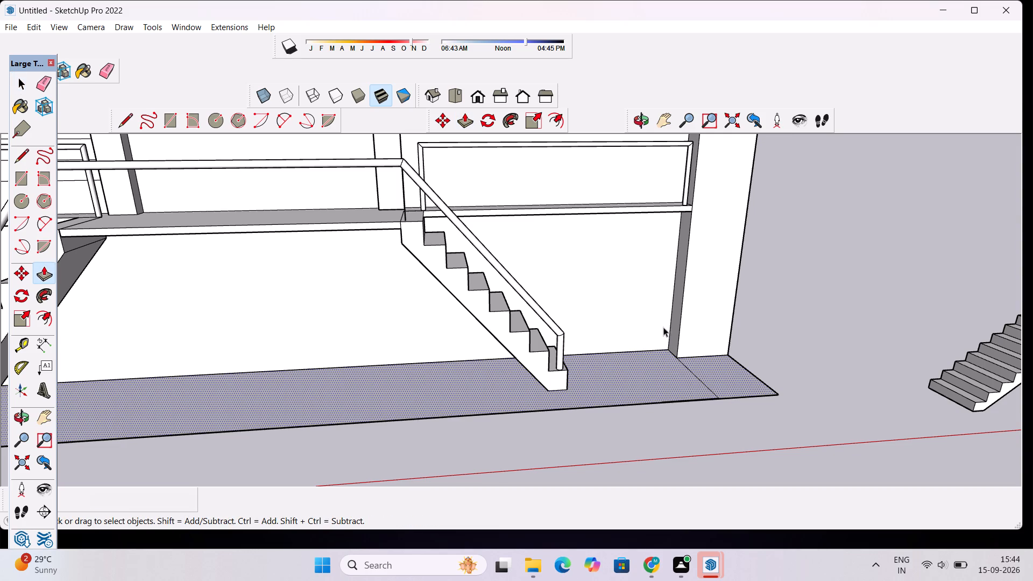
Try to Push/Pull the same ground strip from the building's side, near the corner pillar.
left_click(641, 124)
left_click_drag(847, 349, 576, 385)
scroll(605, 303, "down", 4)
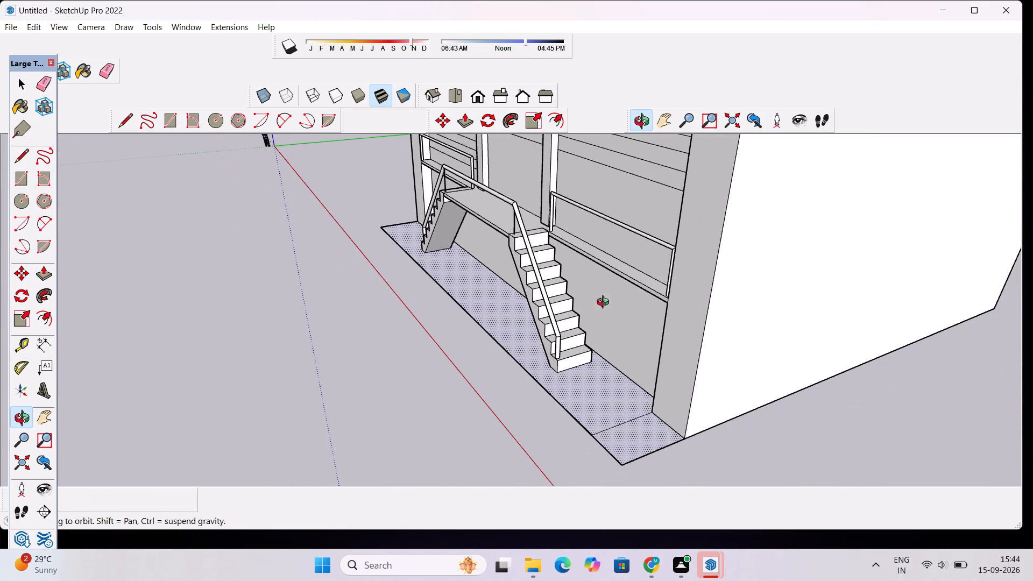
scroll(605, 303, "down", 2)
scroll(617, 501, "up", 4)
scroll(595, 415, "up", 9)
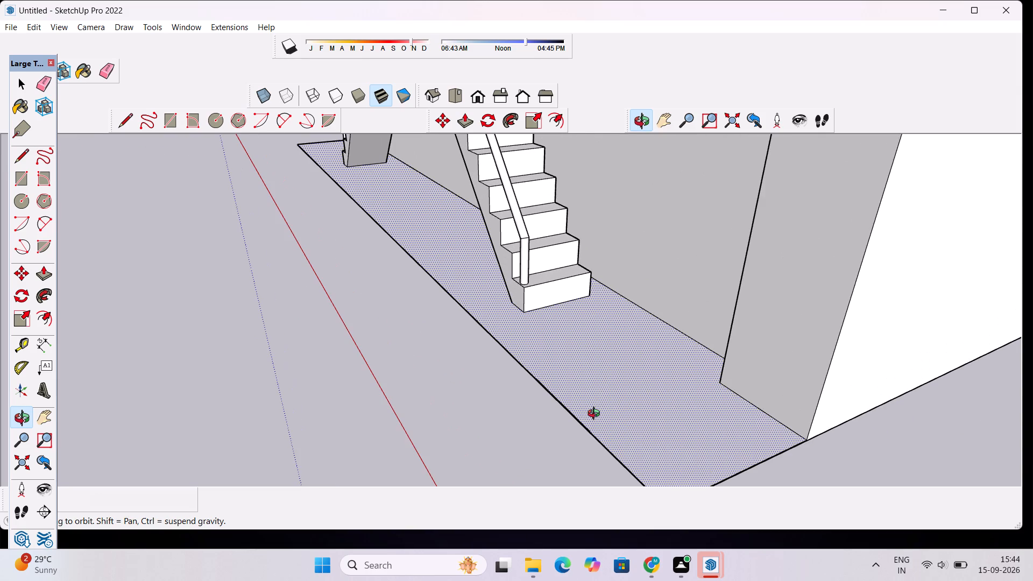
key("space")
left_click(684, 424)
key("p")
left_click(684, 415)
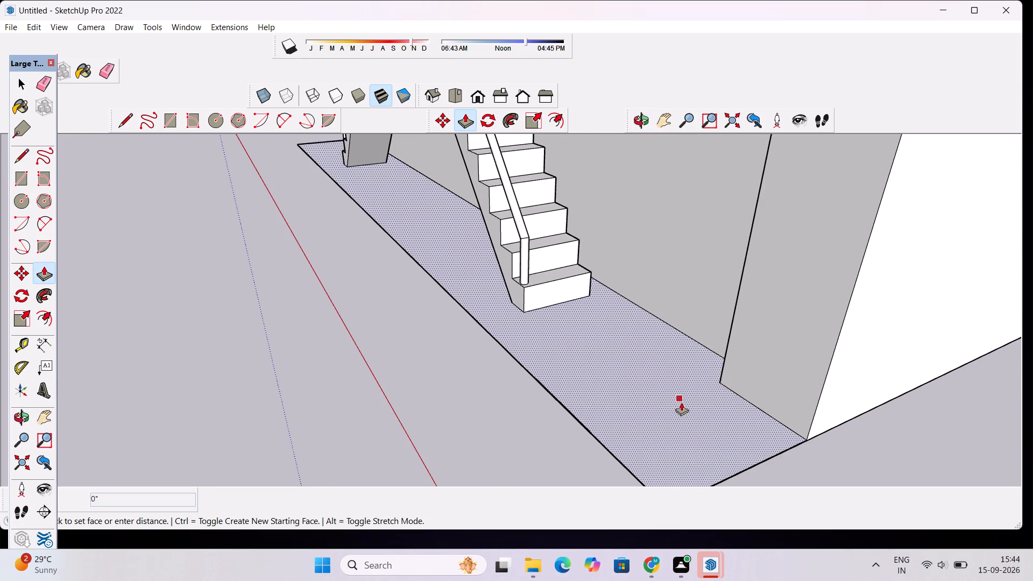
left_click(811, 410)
Push/Pull the front face of the right-hand corner pillar slightly forward over the ground strip.
key("space")
left_click(780, 400)
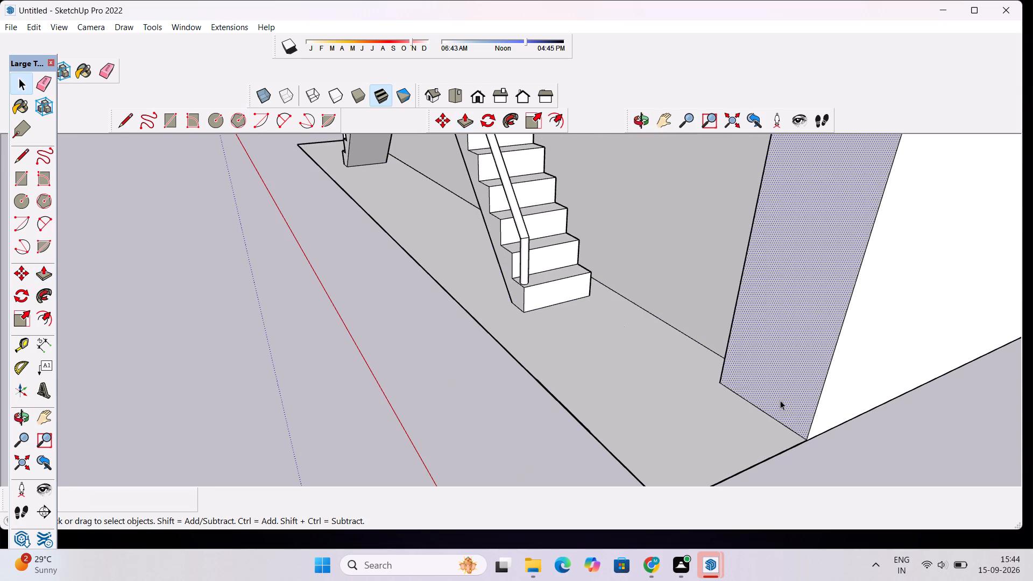
key("p")
left_click(780, 398)
left_click(765, 408)
key("space")
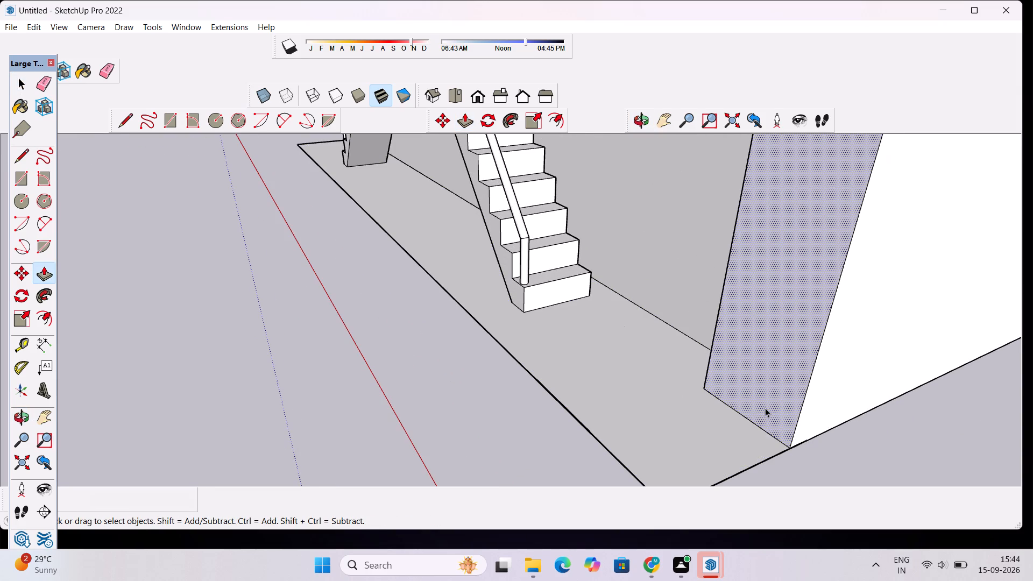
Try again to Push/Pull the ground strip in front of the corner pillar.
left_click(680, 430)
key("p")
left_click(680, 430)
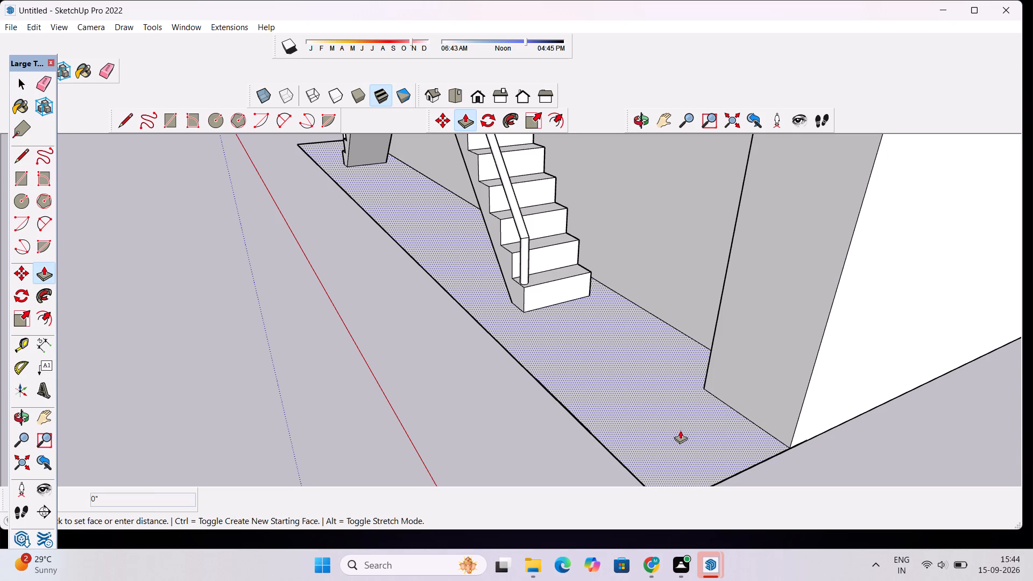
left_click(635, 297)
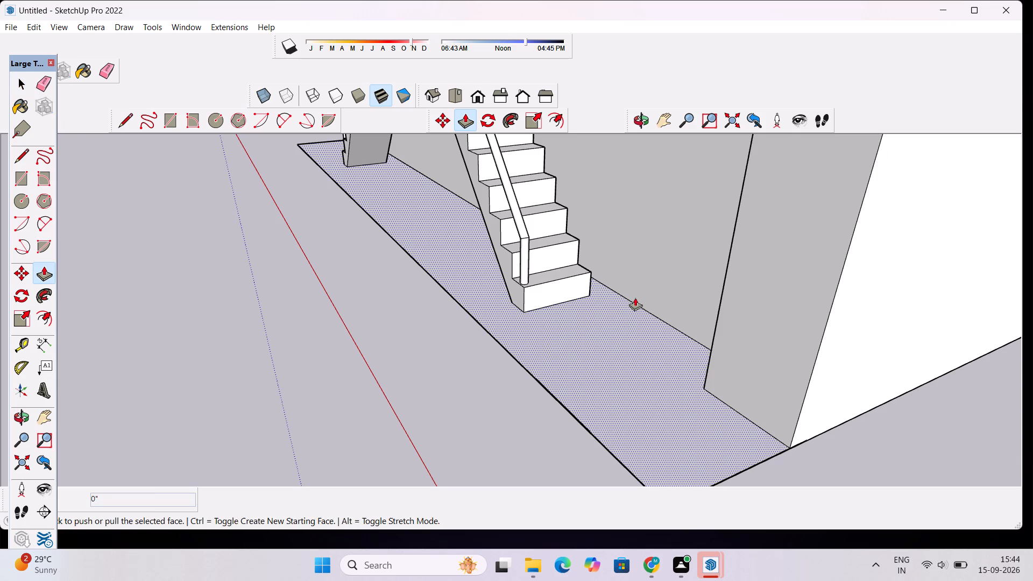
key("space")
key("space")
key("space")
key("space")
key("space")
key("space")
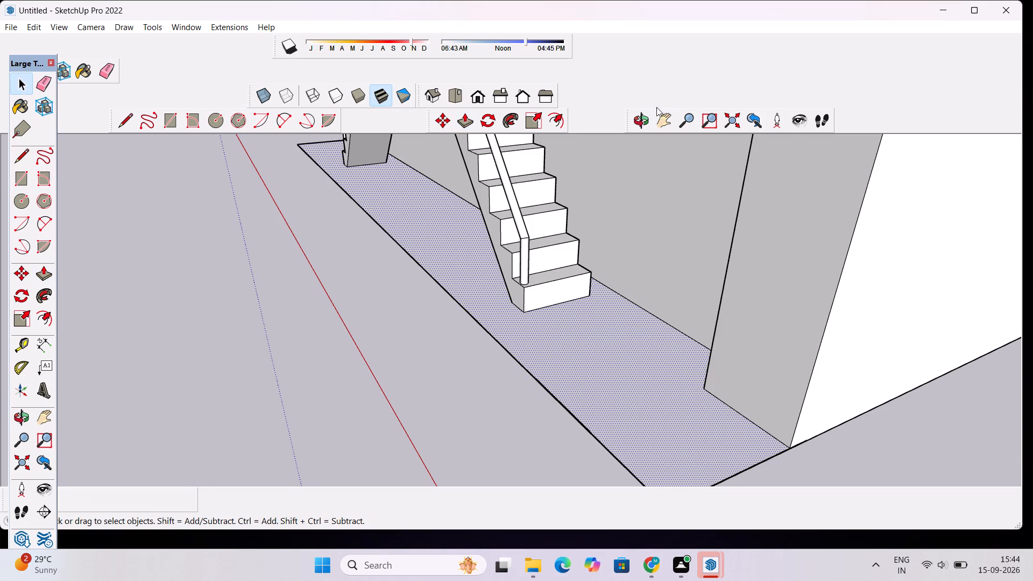
Erase the dividing line crossing the ground strip beside the right-hand corner pillar.
left_click(642, 131)
left_click_drag(566, 327, 582, 348)
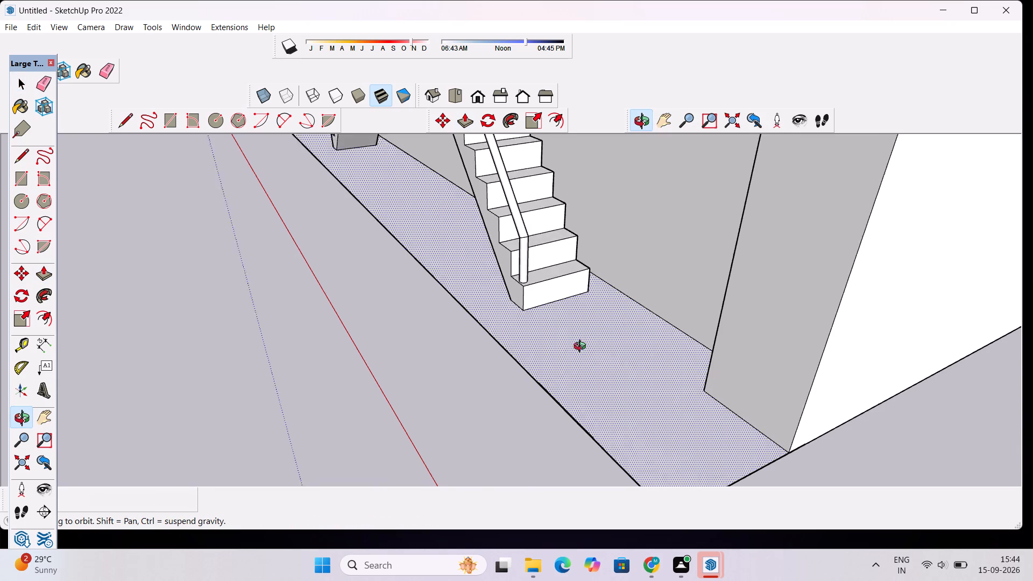
left_click_drag(582, 348, 871, 267)
scroll(505, 359, "up", 4)
left_click_drag(538, 370, 562, 404)
key("e")
left_click_drag(676, 269, 675, 280)
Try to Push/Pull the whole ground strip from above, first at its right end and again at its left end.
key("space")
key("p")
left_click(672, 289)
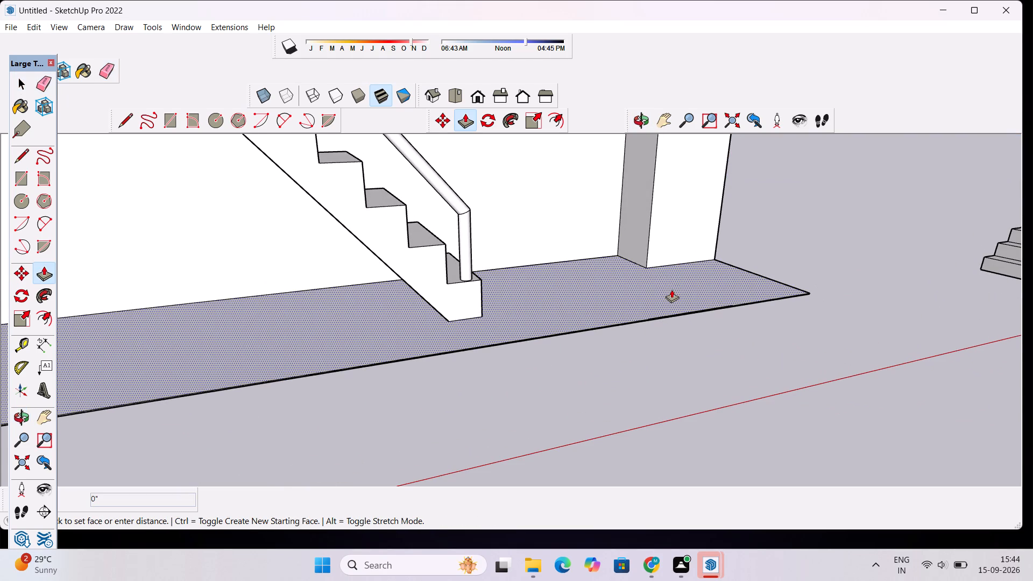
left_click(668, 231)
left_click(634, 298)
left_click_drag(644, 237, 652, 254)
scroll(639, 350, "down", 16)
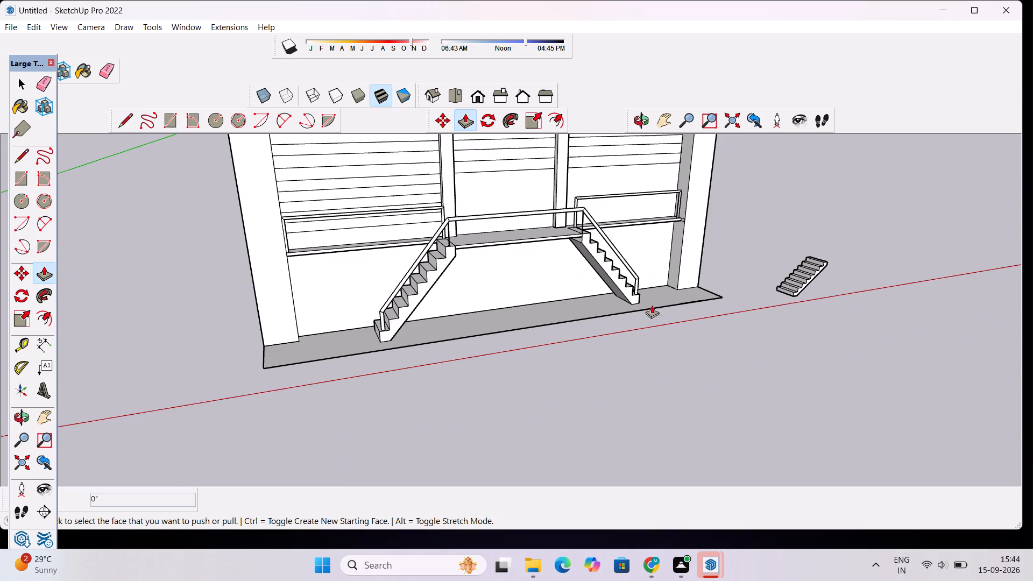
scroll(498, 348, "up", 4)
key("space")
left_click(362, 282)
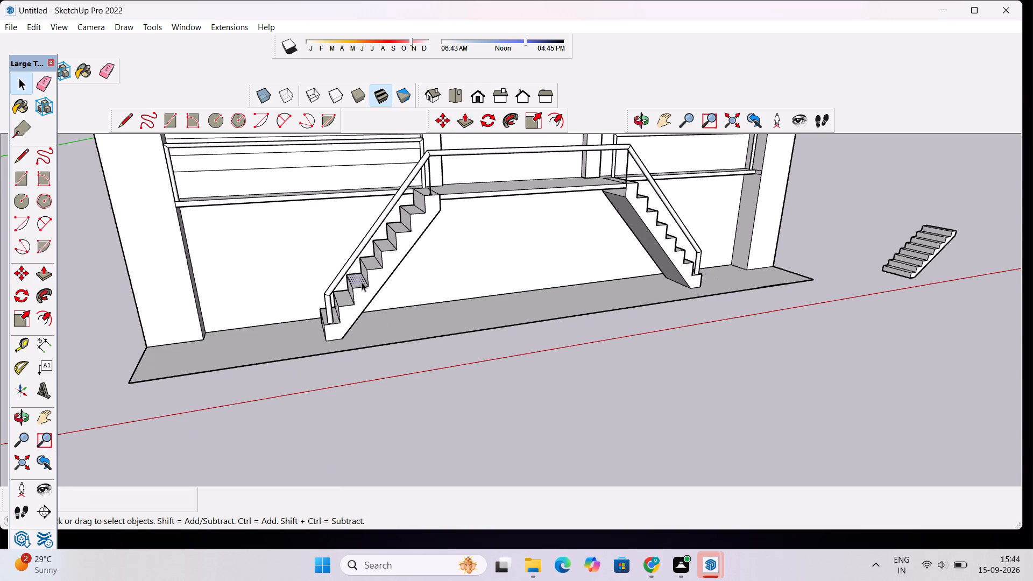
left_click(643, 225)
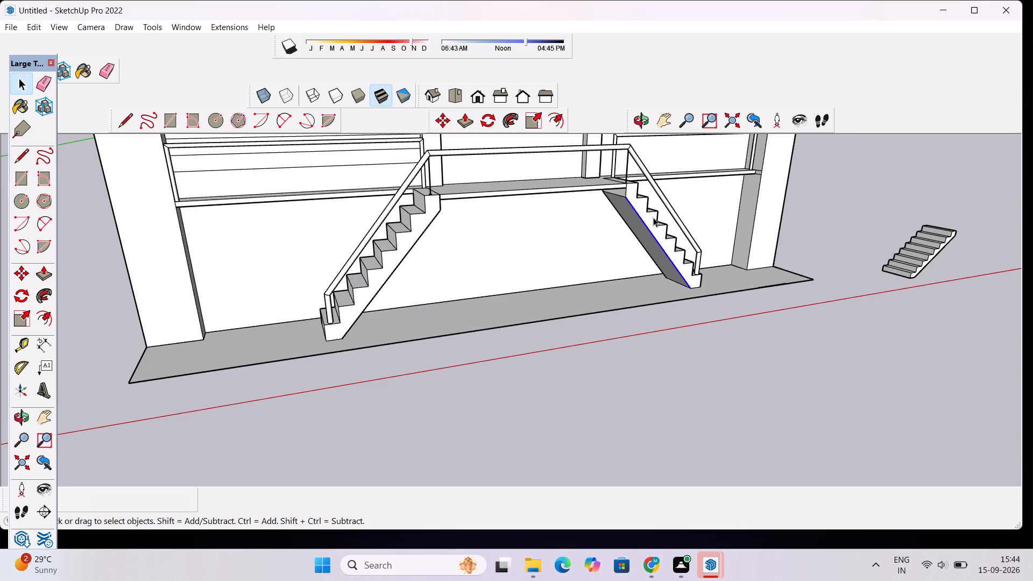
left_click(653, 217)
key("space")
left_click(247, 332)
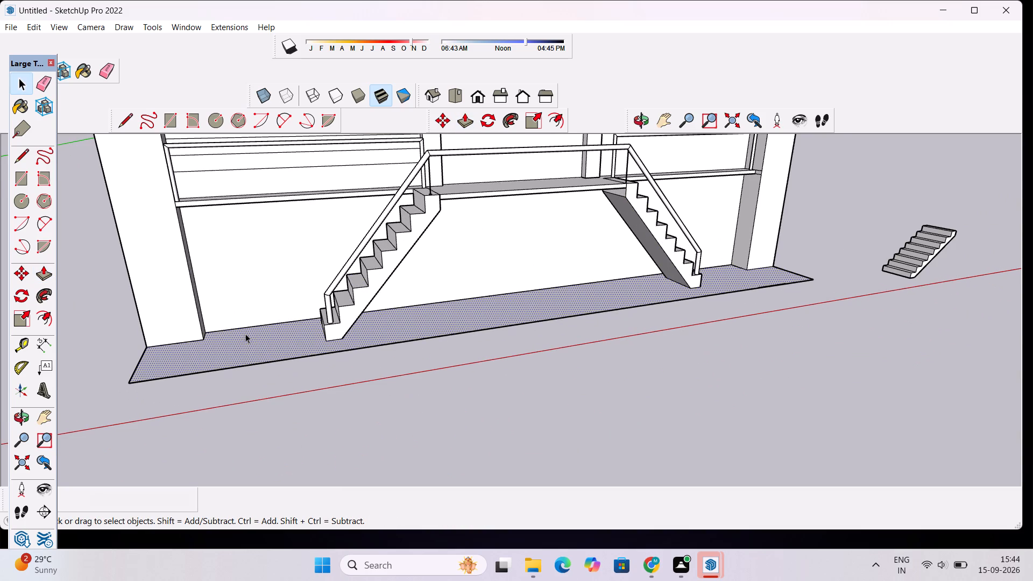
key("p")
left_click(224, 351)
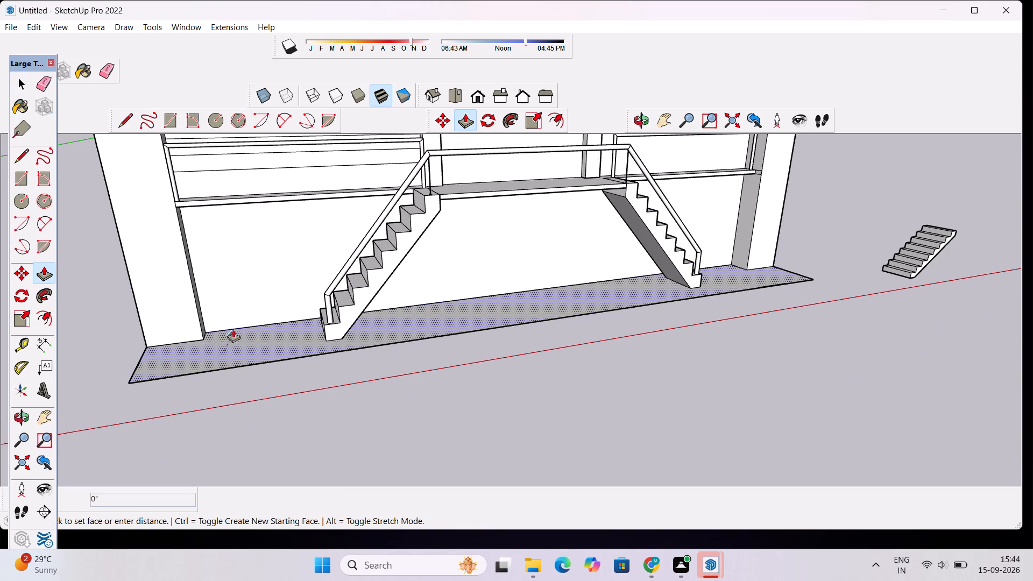
Push/Pull the underside of the ground strip downward by 1' to form a slab in front of the facade.
left_click(633, 121)
left_click_drag(387, 255, 457, 244)
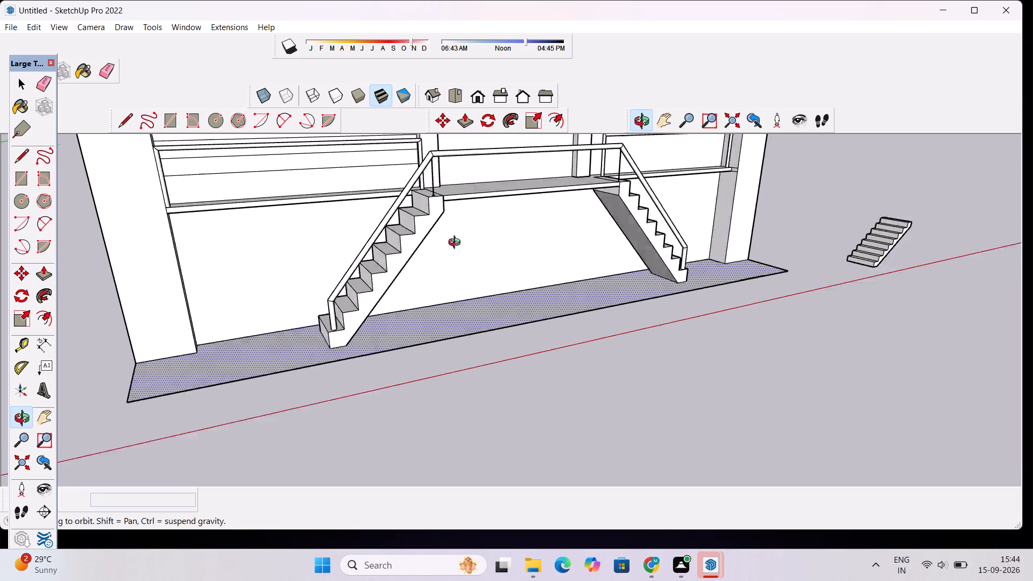
left_click_drag(457, 244, 648, 188)
scroll(648, 188, "down", 6)
left_click_drag(583, 299, 567, 236)
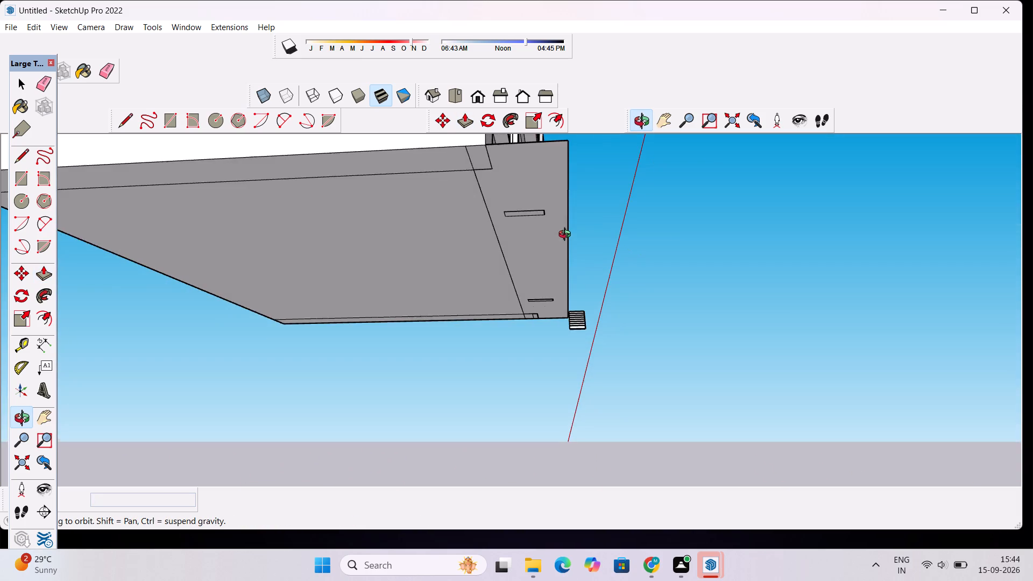
left_click_drag(562, 239, 556, 274)
key("space")
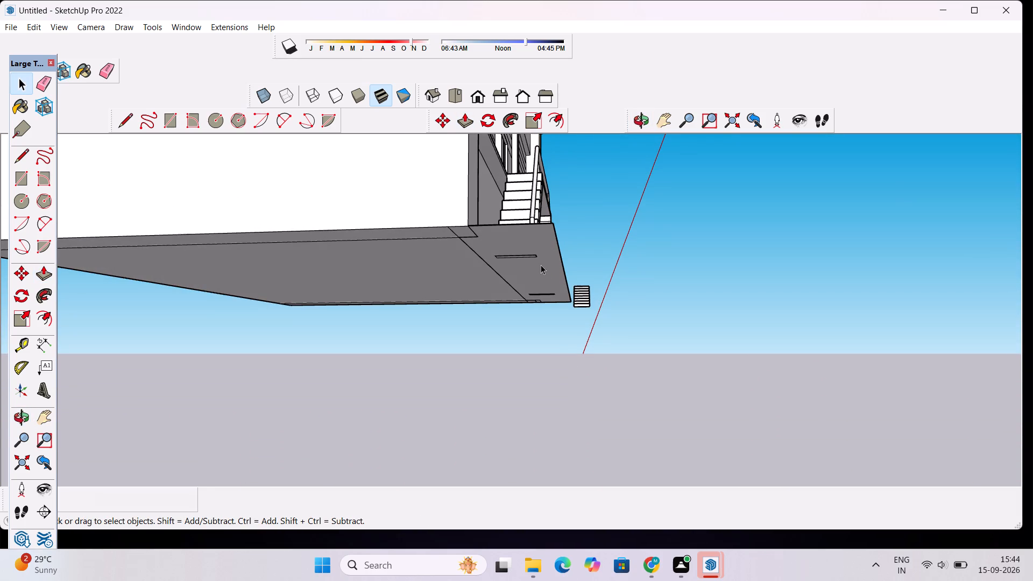
left_click(546, 238)
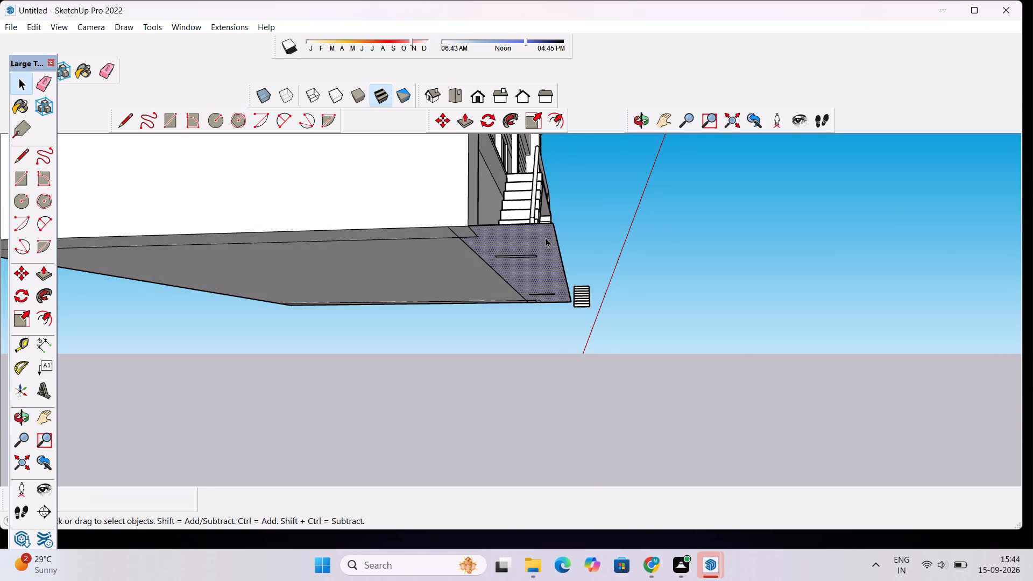
key("p")
left_click(544, 237)
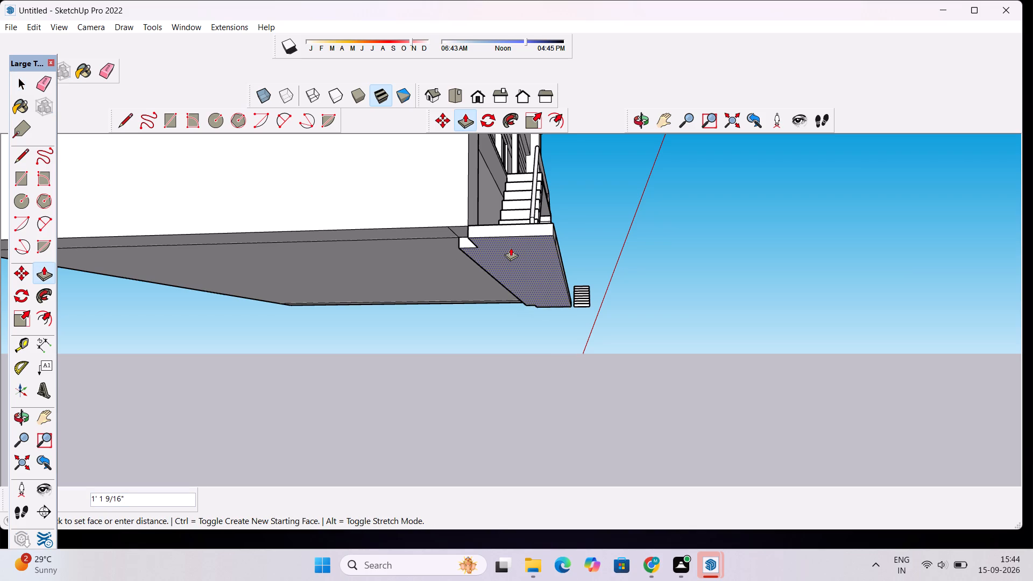
type("1'")
key("Return")
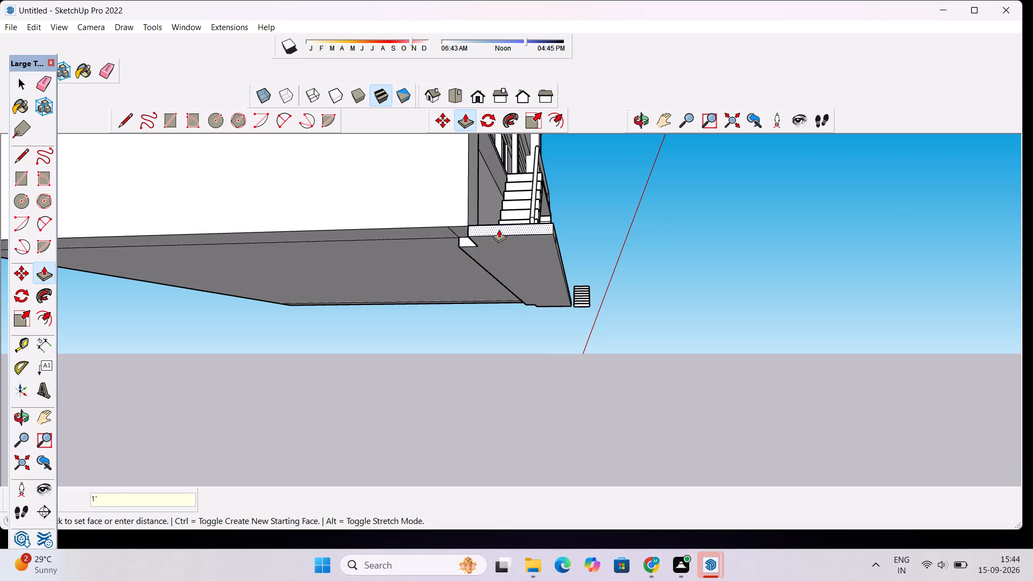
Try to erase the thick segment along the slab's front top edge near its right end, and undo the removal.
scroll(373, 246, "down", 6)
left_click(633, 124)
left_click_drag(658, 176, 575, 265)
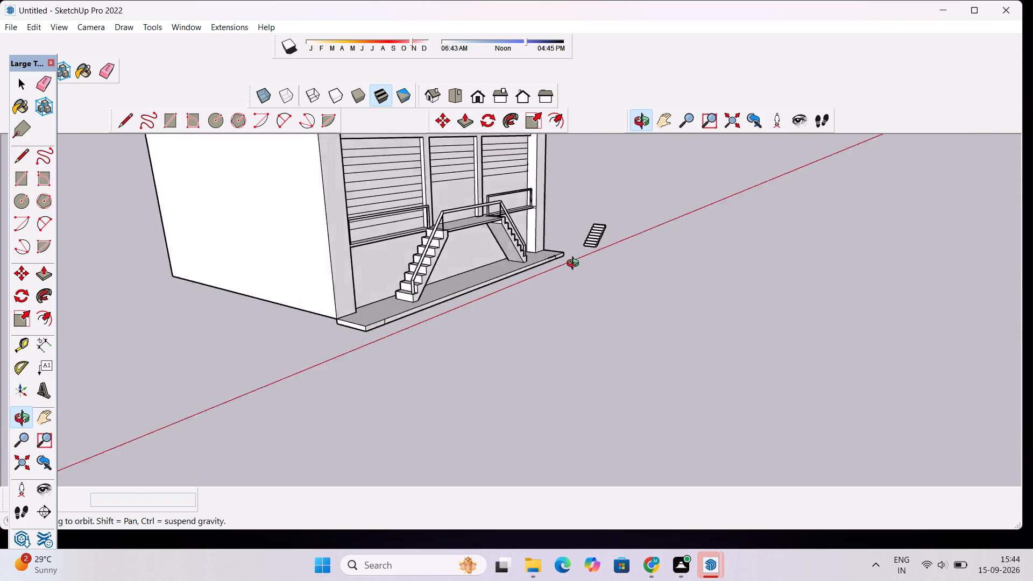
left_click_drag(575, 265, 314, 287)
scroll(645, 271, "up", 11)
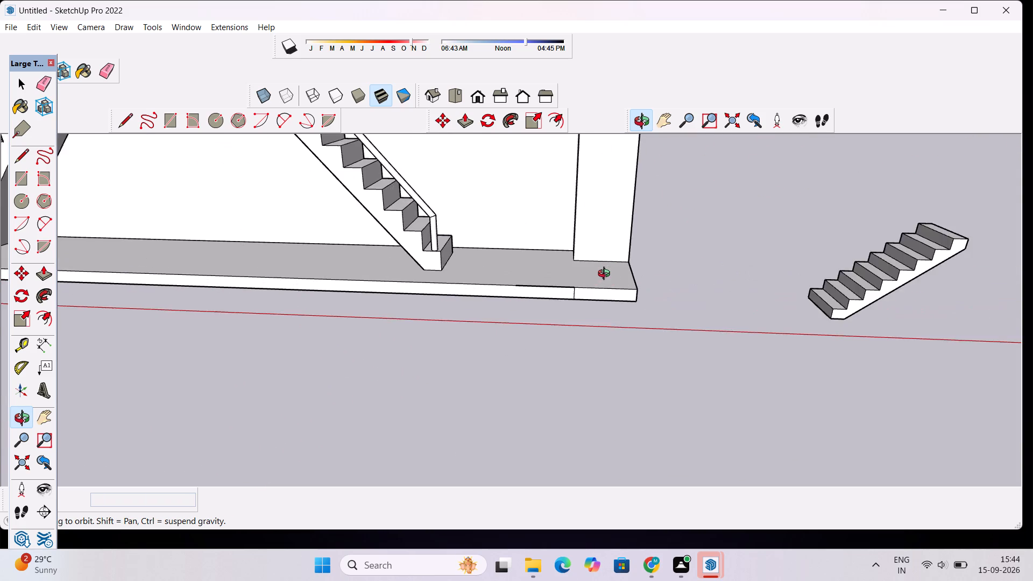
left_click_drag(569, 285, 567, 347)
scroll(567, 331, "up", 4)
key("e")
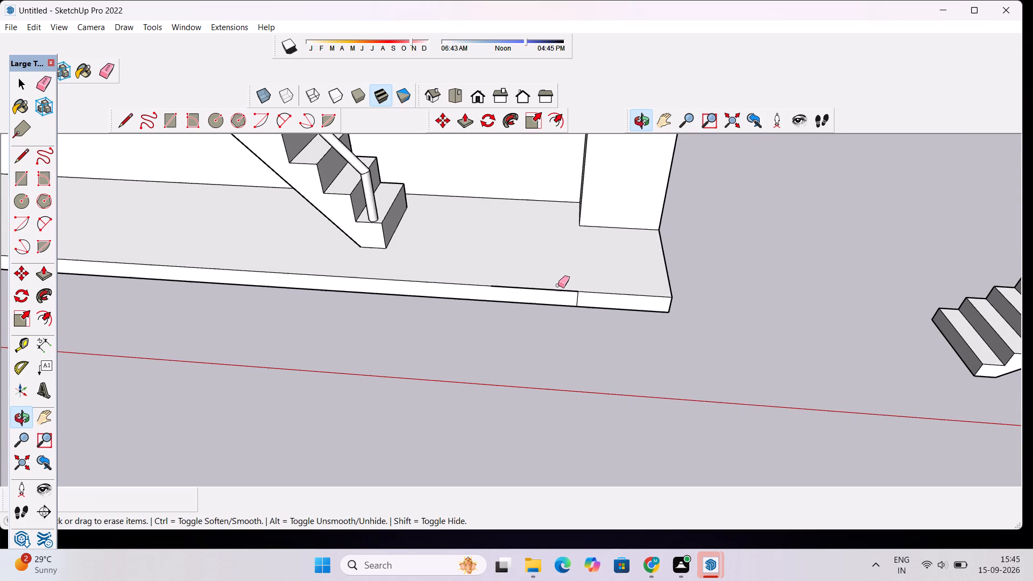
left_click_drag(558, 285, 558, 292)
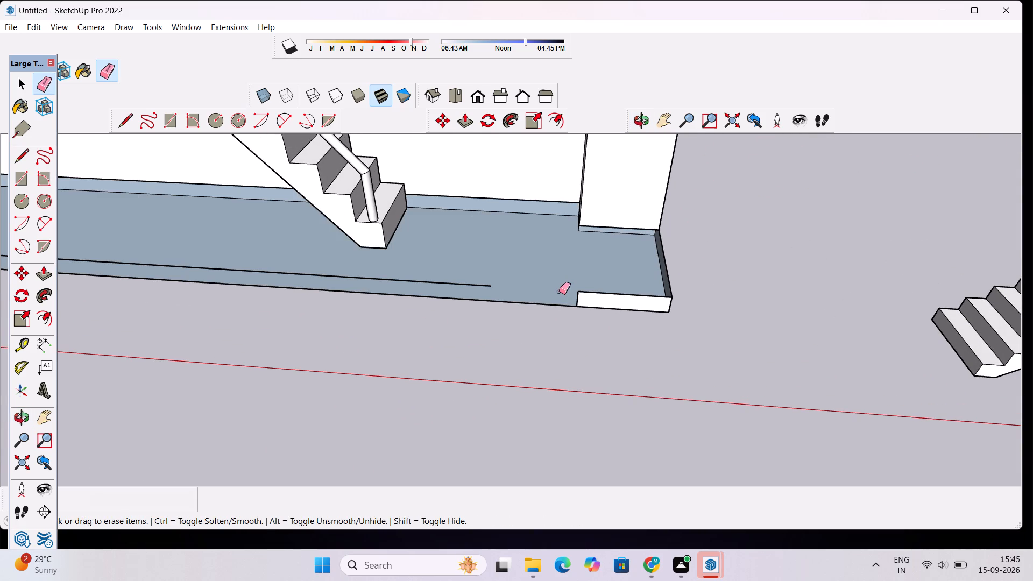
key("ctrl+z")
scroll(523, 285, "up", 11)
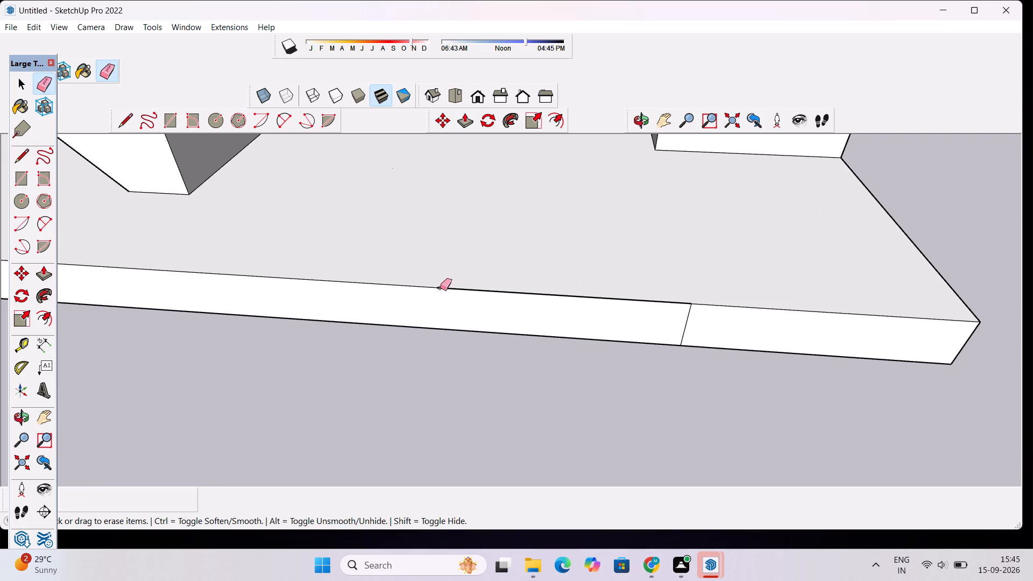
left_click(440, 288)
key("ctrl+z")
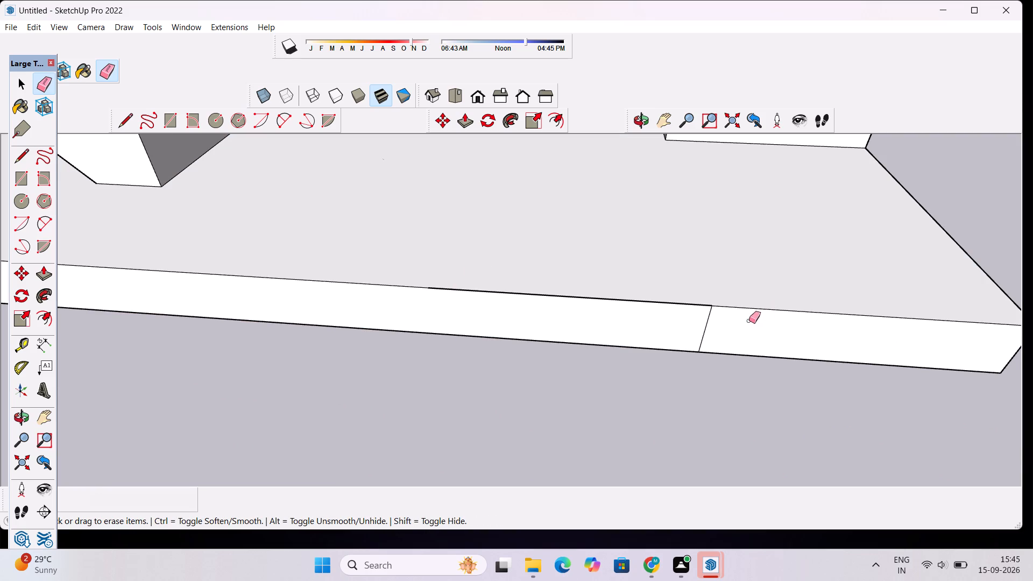
Erase the short vertical dividing line on the slab's front face near its right end.
left_click_drag(749, 321, 706, 325)
scroll(731, 309, "down", 18)
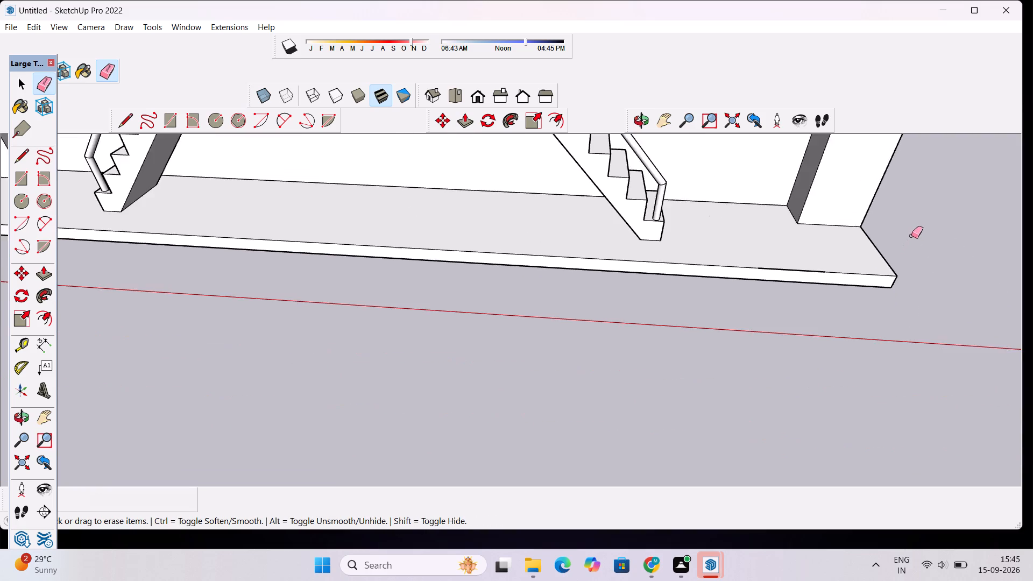
Erase the short vertical dividing line on the slab's front face near its left end.
scroll(911, 236, "down", 5)
scroll(287, 233, "up", 11)
left_click(340, 221)
left_click_drag(340, 221, 338, 221)
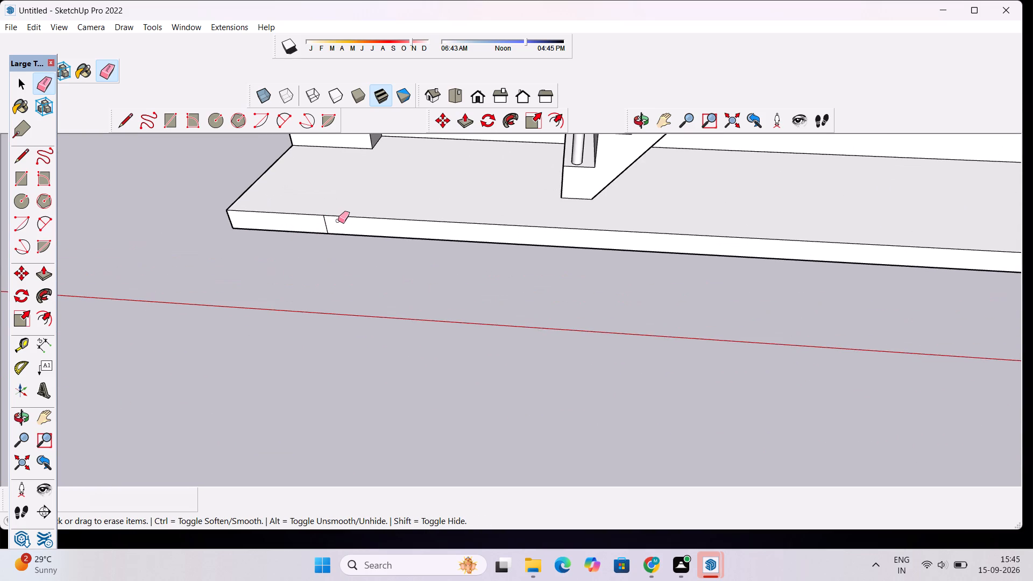
left_click_drag(338, 221, 328, 226)
left_click(331, 214)
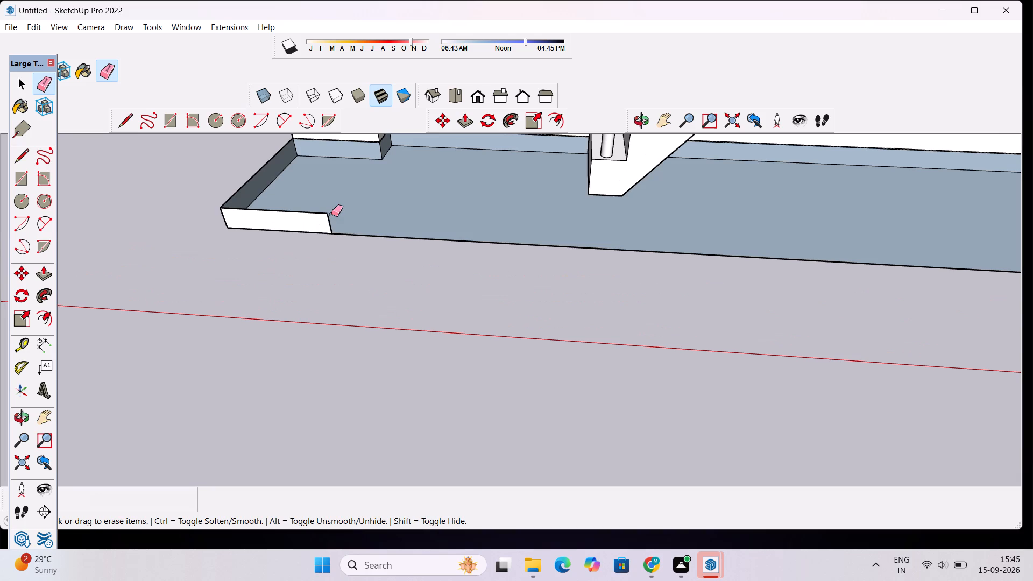
key("ctrl+z")
scroll(304, 235, "up", 10)
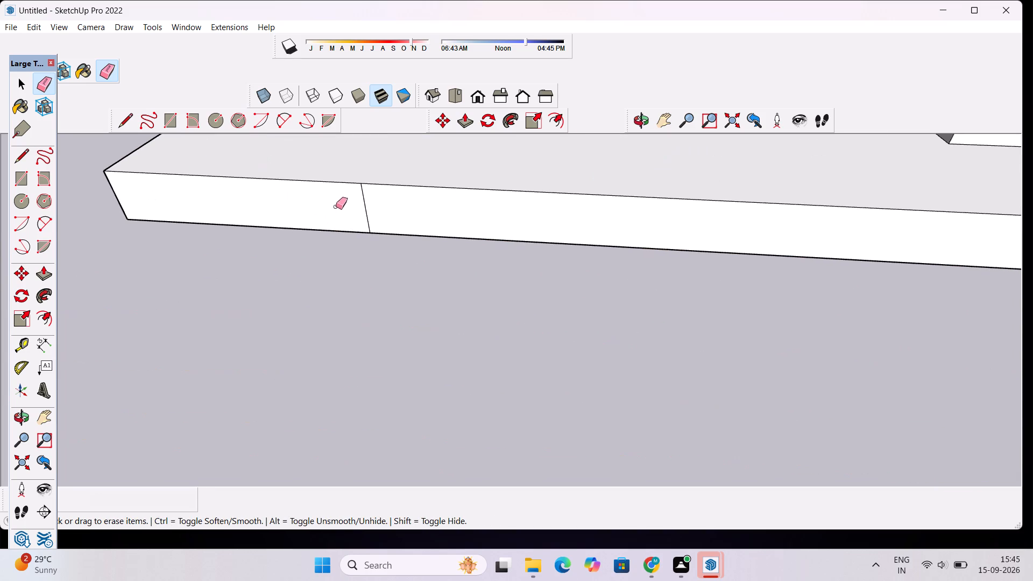
left_click_drag(350, 203, 370, 203)
scroll(404, 220, "down", 12)
scroll(490, 180, "down", 3)
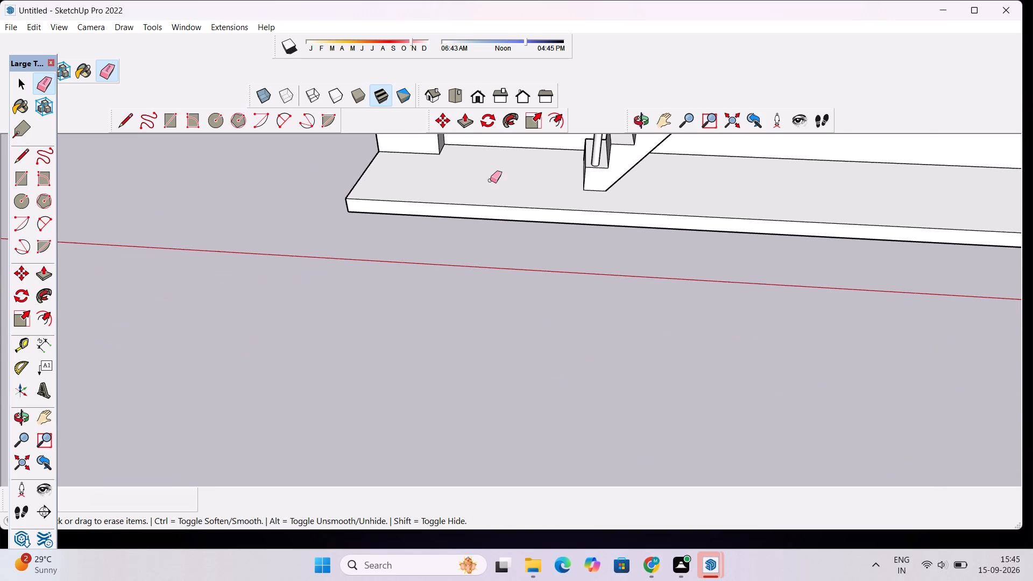
From below, Push/Pull the slab's rear face between the two pillars 2' 3 3/8" back under the building.
left_click(647, 123)
left_click_drag(332, 217, 603, 191)
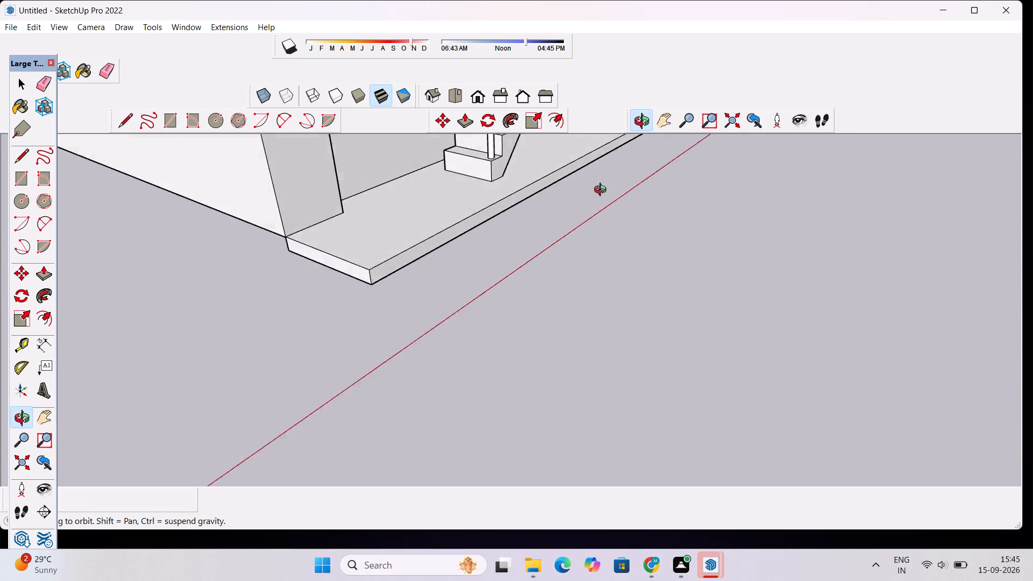
left_click_drag(603, 191, 741, 154)
scroll(742, 154, "down", 6)
left_click_drag(413, 269, 428, 151)
scroll(427, 192, "down", 3)
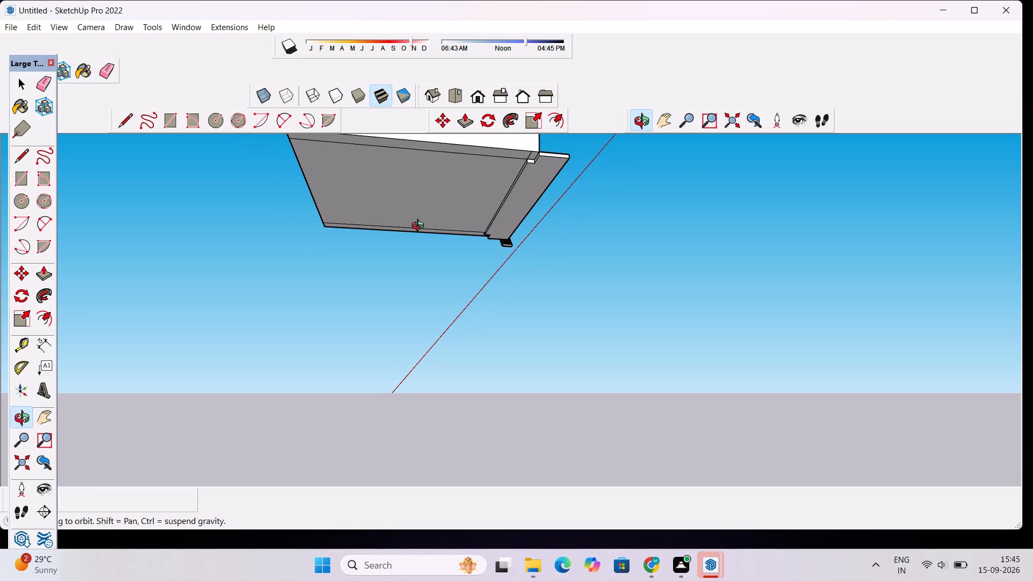
left_click_drag(414, 225, 409, 283, "shift")
scroll(476, 302, "up", 9, "shift")
scroll(507, 300, "up", 3)
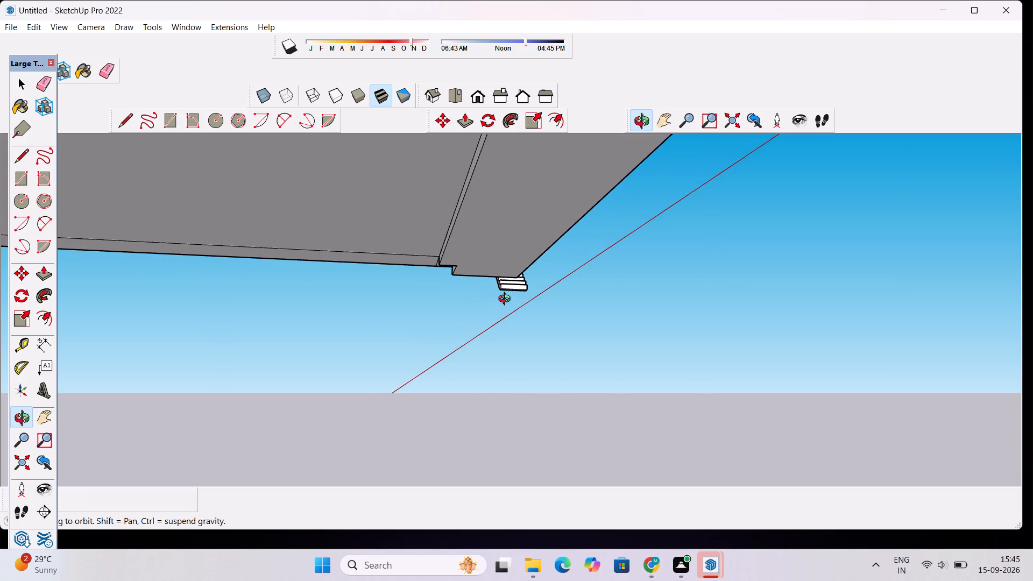
scroll(496, 275, "down", 6)
left_click_drag(342, 276, 579, 268)
scroll(579, 268, "down", 6)
left_click_drag(577, 260, 566, 280)
scroll(566, 281, "up", 5)
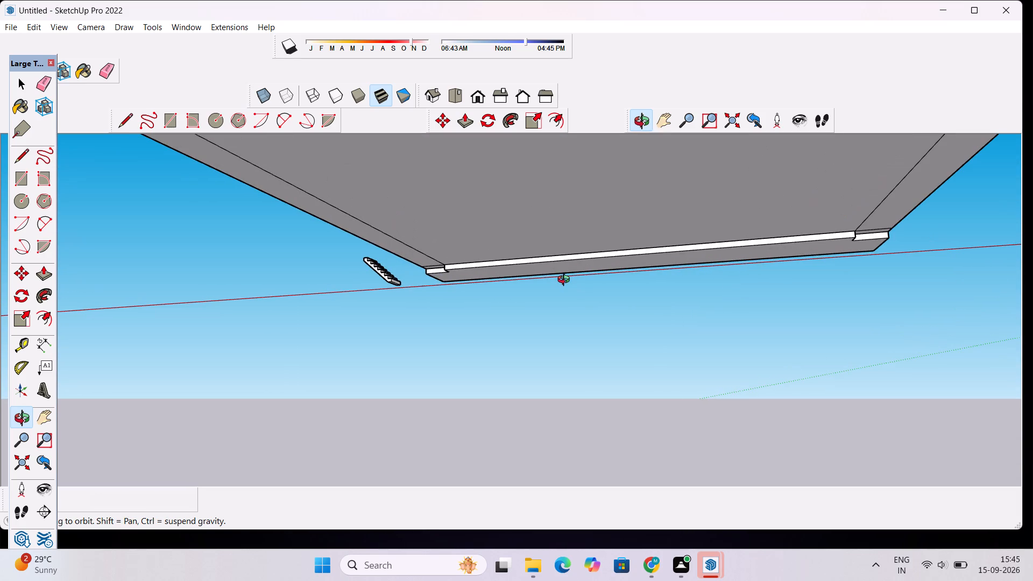
key("p")
left_click_drag(564, 258, 558, 258)
scroll(534, 263, "down", 4)
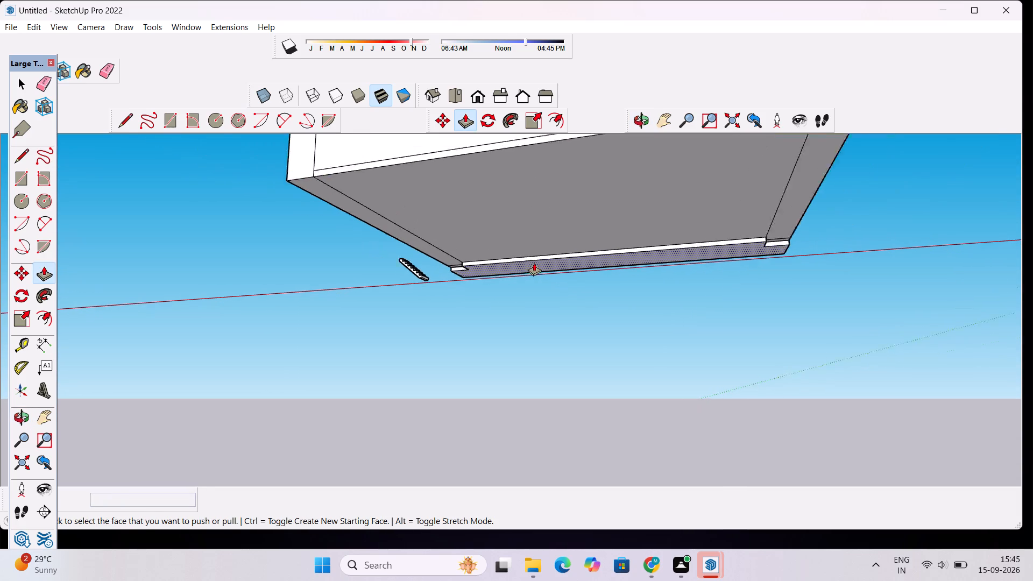
scroll(534, 263, "down", 2)
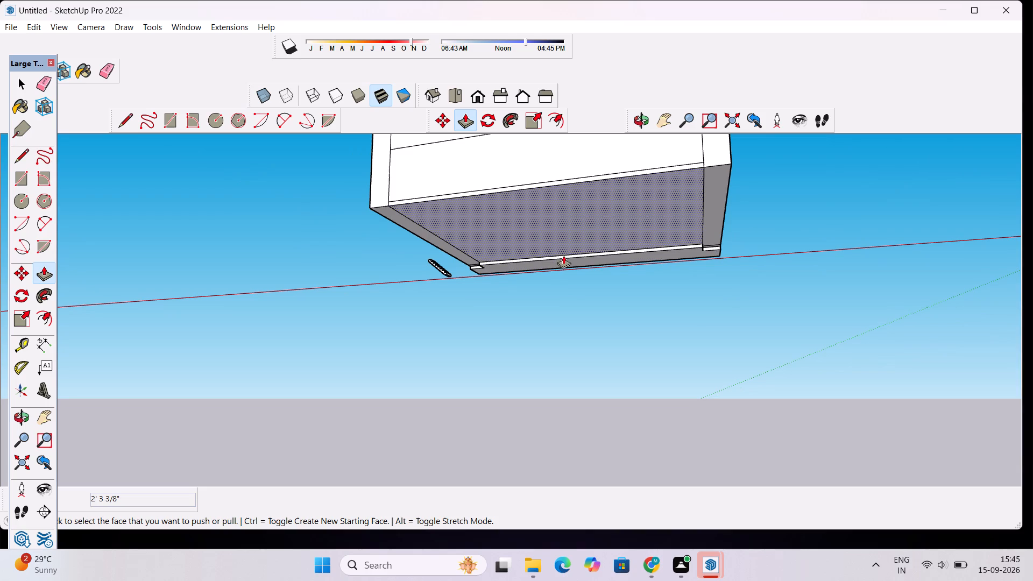
Push/Pull the same middle rear face of the slab a further 57' 8 5/8" to the building's rear wall.
key("p")
scroll(563, 258, "up", 5)
left_click(565, 254)
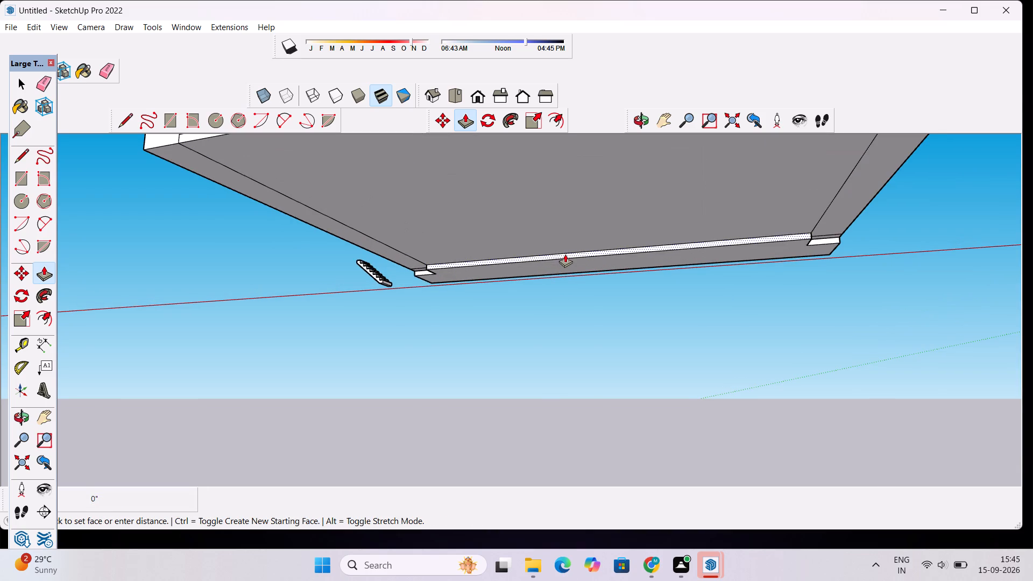
scroll(514, 236, "down", 10)
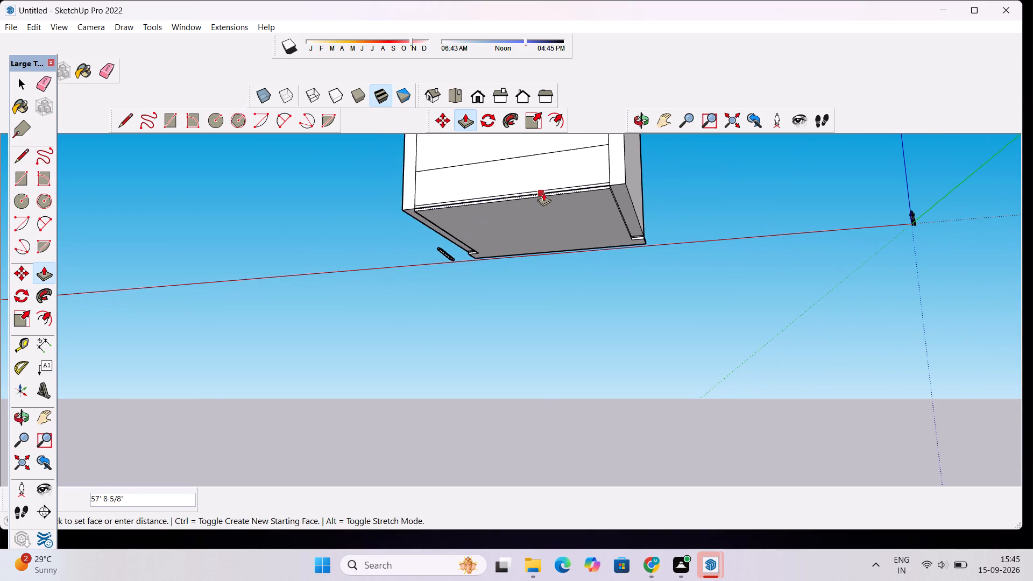
left_click(614, 181)
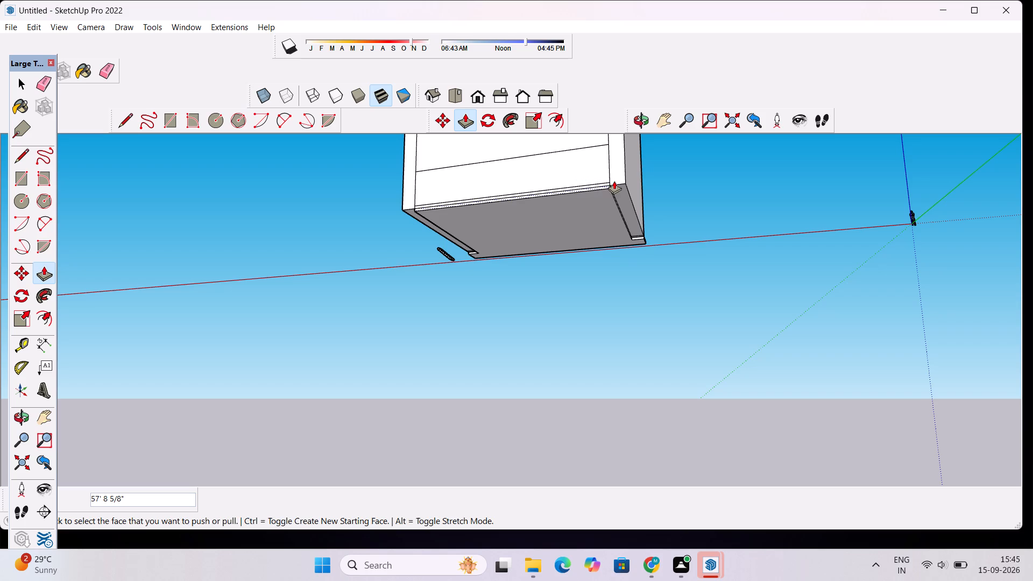
Push/Pull the slab's rear face under the pillar farther from the loose stair 62' to the building's rear.
scroll(675, 228, "up", 9)
scroll(639, 258, "up", 4)
scroll(582, 259, "up", 5)
left_click(579, 240)
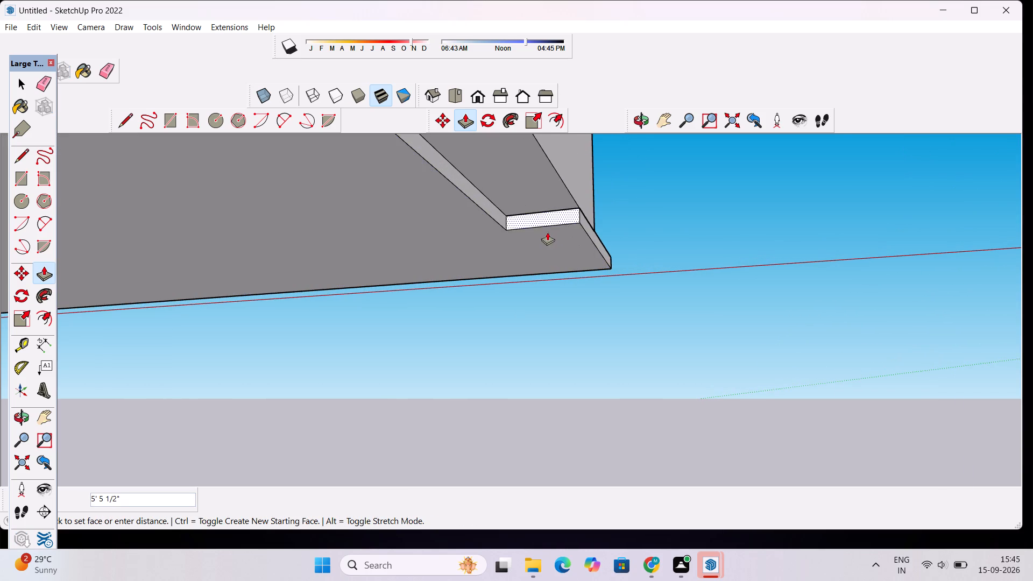
scroll(547, 232, "down", 20)
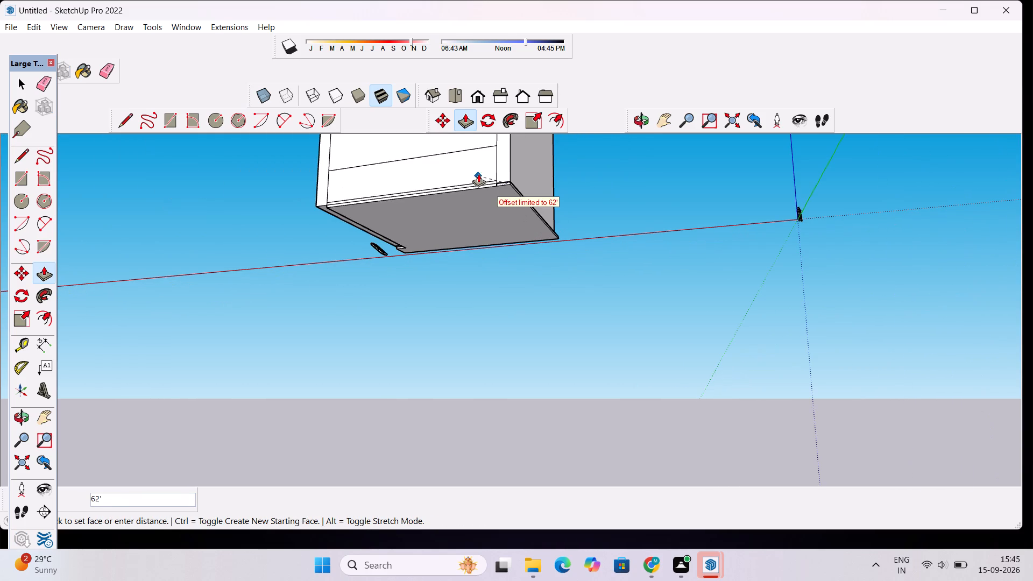
left_click(478, 165)
Push/Pull the slab's remaining rear face at the corner near the loose stair 62' to the building's rear.
scroll(513, 172, "up", 10)
scroll(513, 172, "down", 7)
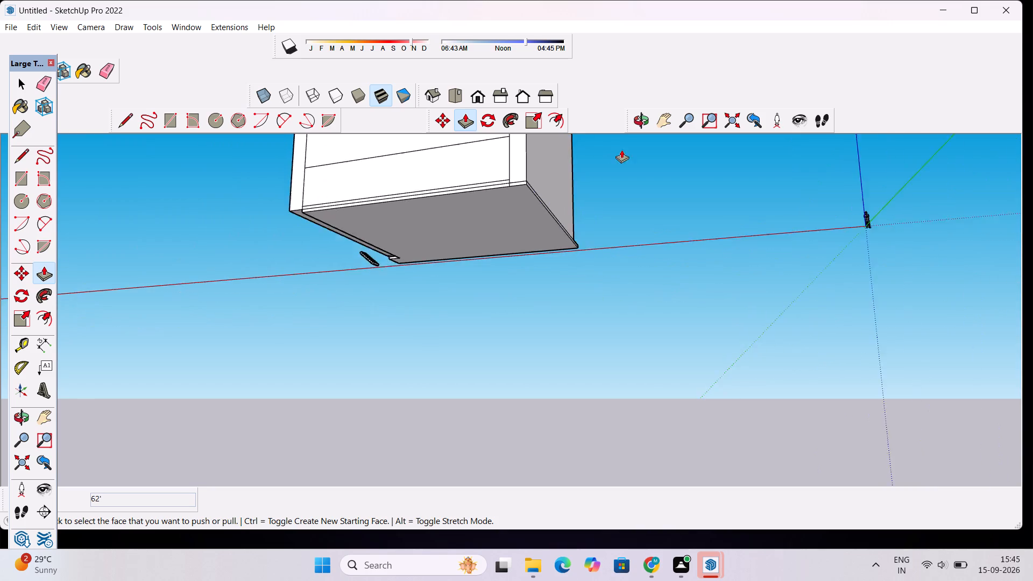
scroll(621, 150, "down", 7)
scroll(415, 227, "up", 13)
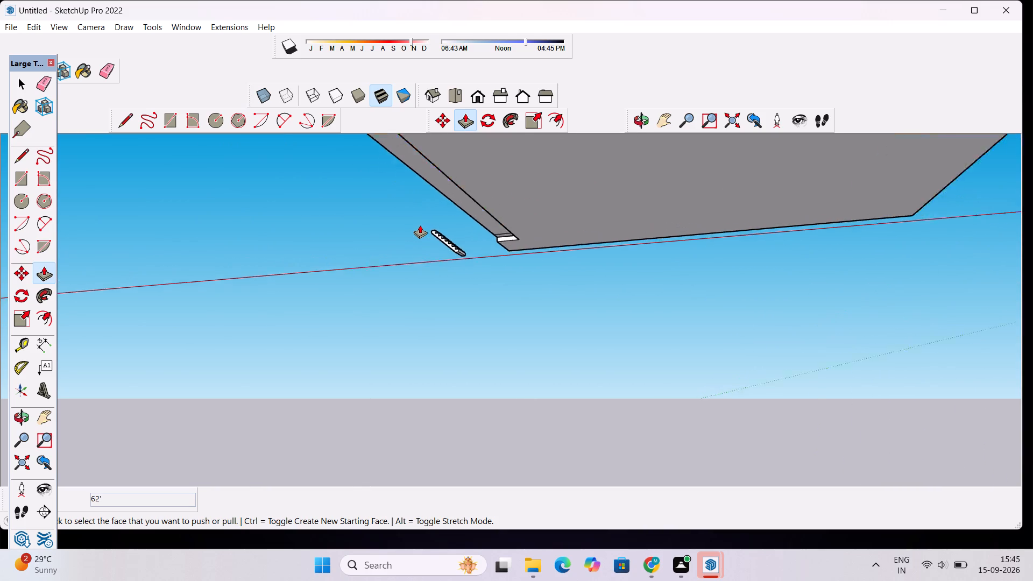
scroll(420, 225, "up", 6)
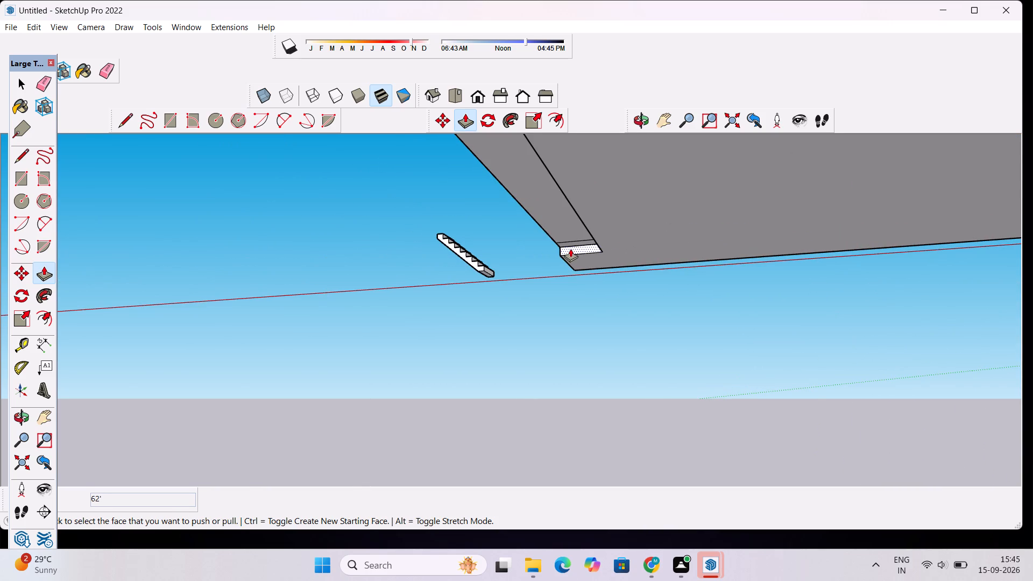
left_click(570, 249)
scroll(555, 232, "down", 18)
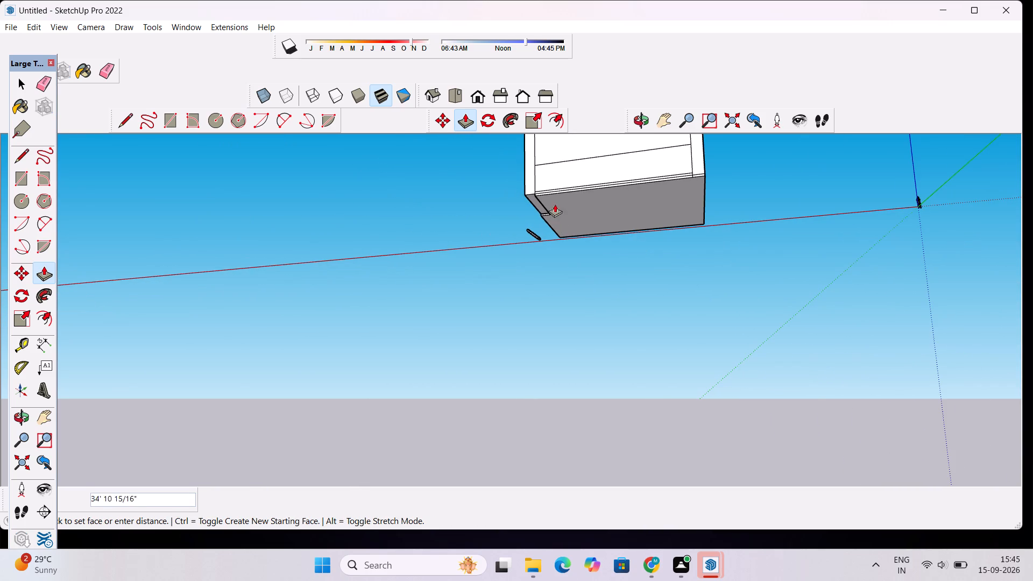
left_click(547, 168)
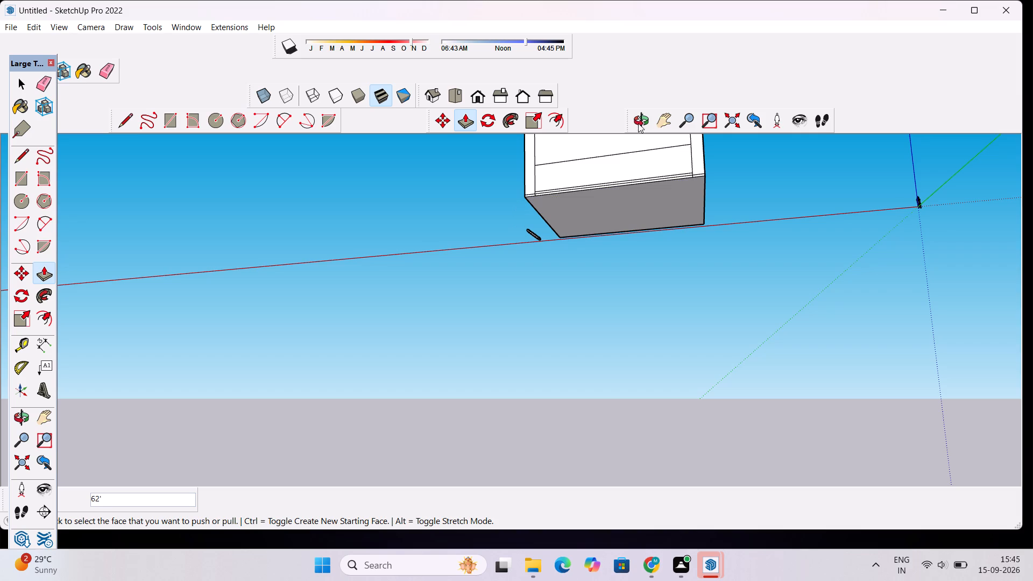
Erase the leftover horizontal lines across the lower rear wall, including the one just above the base slab.
left_click(638, 121)
left_click_drag(627, 164, 614, 221)
scroll(614, 221, "down", 14)
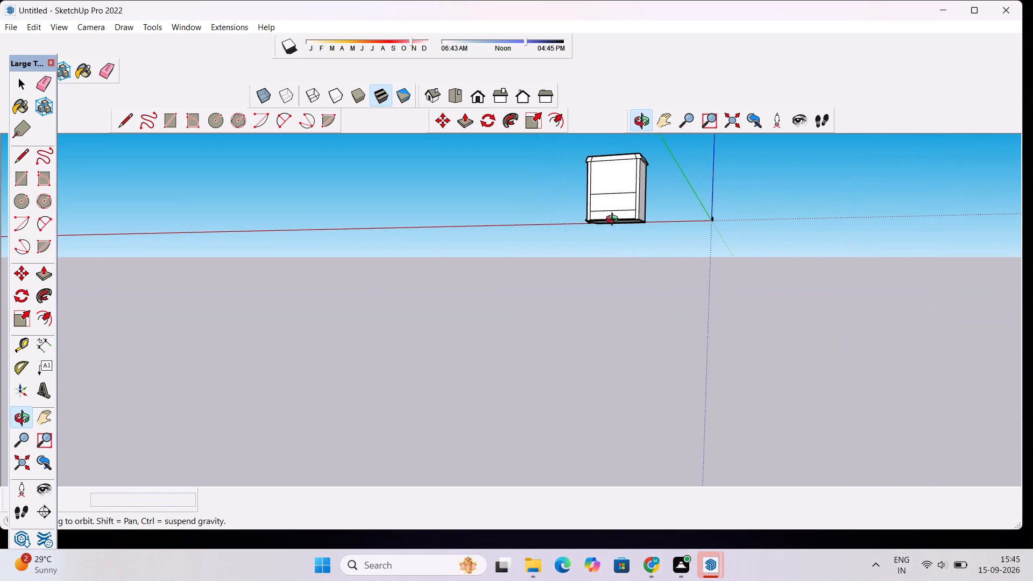
left_click_drag(613, 215, 566, 263, "shift")
scroll(566, 263, "up", 8, "shift")
left_click_drag(586, 244, 569, 246)
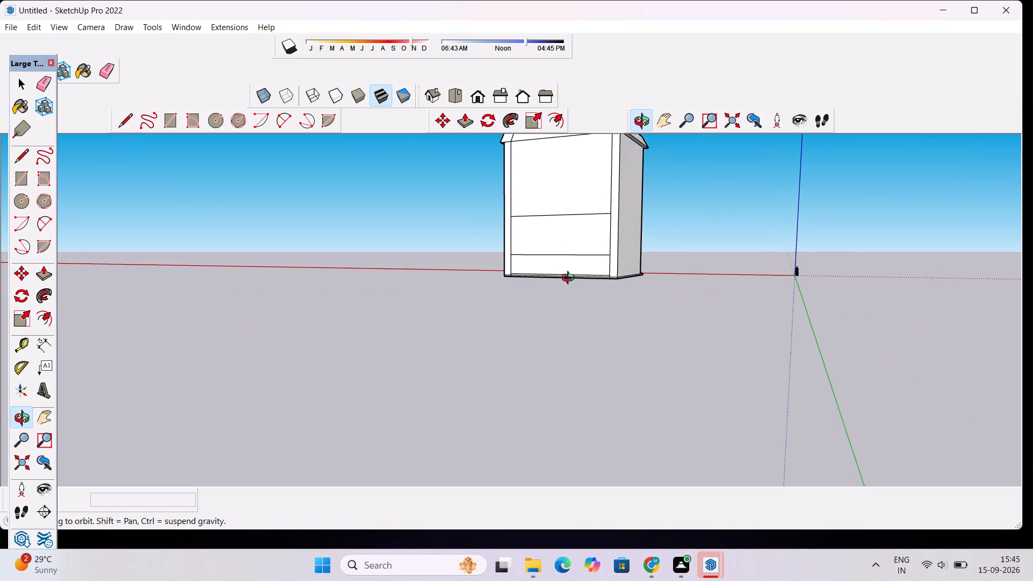
scroll(569, 282, "up", 16)
left_click_drag(571, 272, 522, 291, "shift")
key("e")
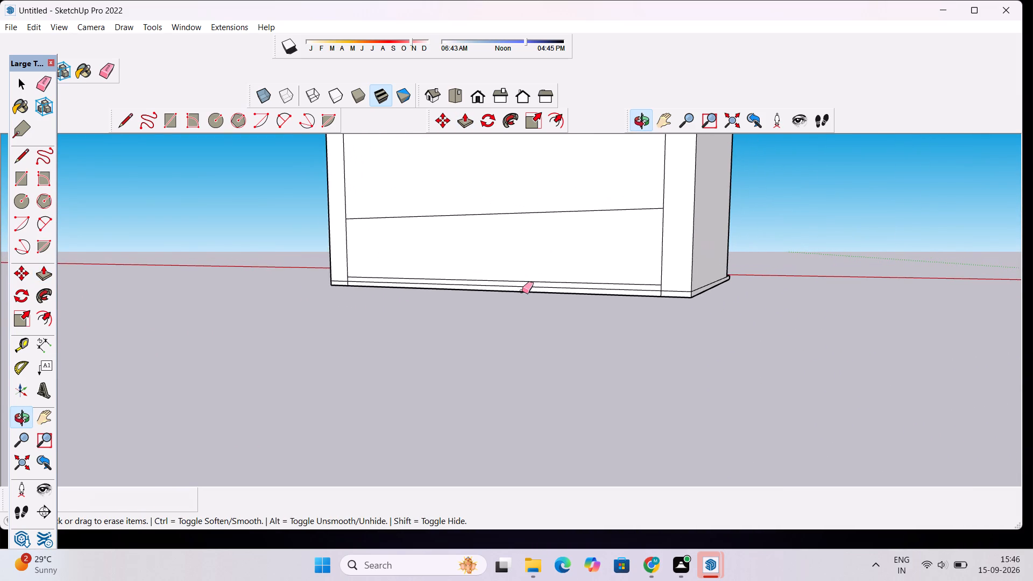
scroll(602, 237, "down", 6)
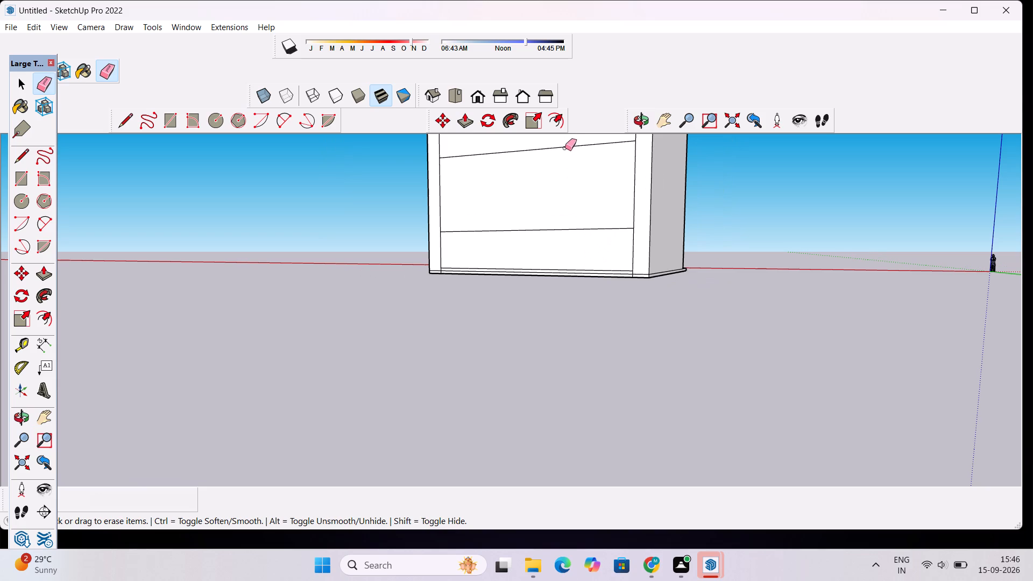
left_click_drag(565, 138, 592, 255)
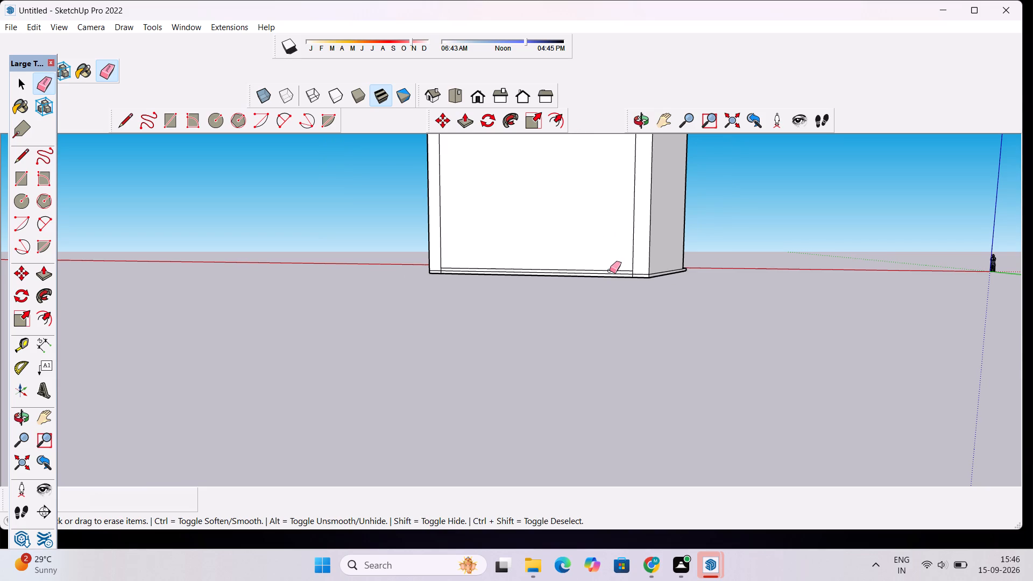
scroll(610, 271, "up", 10)
left_click_drag(617, 261, 625, 275)
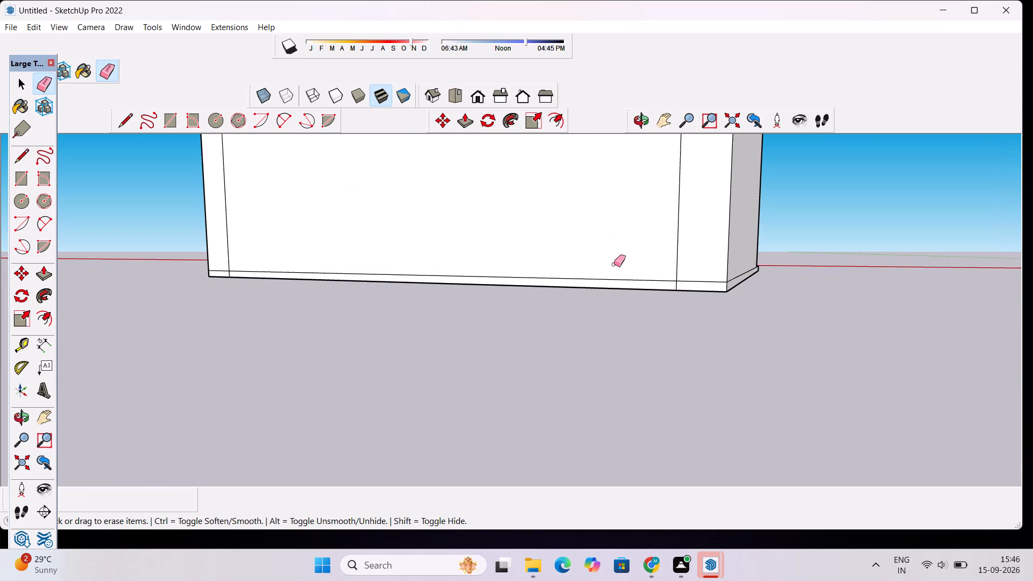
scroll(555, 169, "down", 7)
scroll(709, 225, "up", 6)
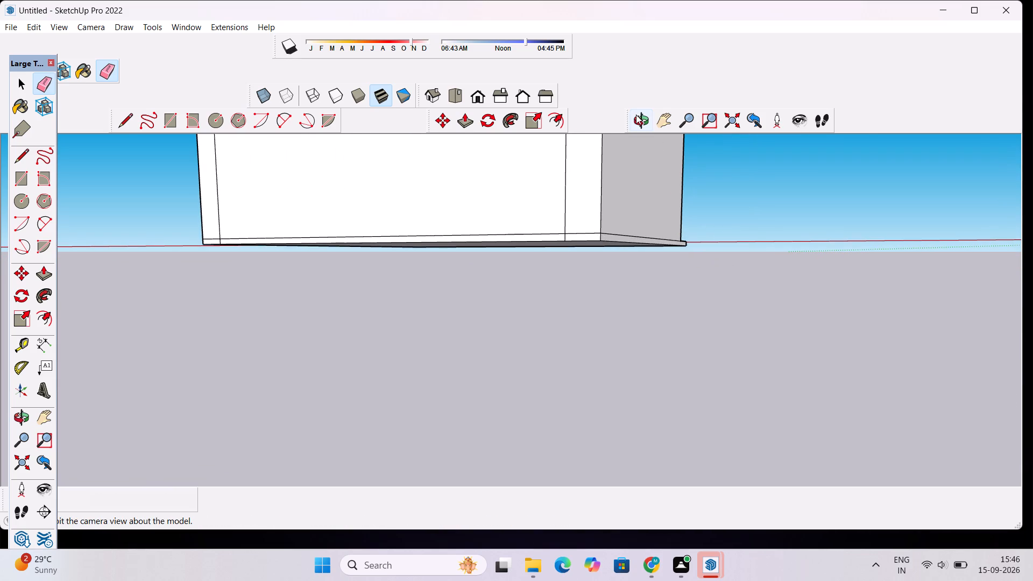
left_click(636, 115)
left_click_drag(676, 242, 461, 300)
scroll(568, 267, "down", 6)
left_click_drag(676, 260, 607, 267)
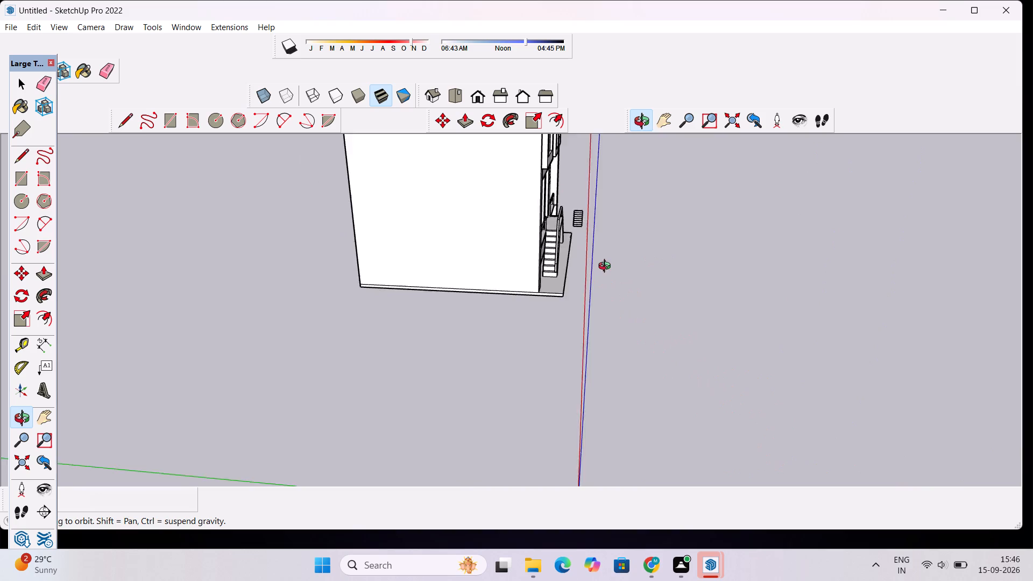
Delete the loose flight of stairs lying on the ground beside the building.
left_click_drag(607, 267, 481, 254)
scroll(584, 225, "up", 9)
scroll(631, 223, "down", 7)
left_click_drag(702, 350, 670, 328)
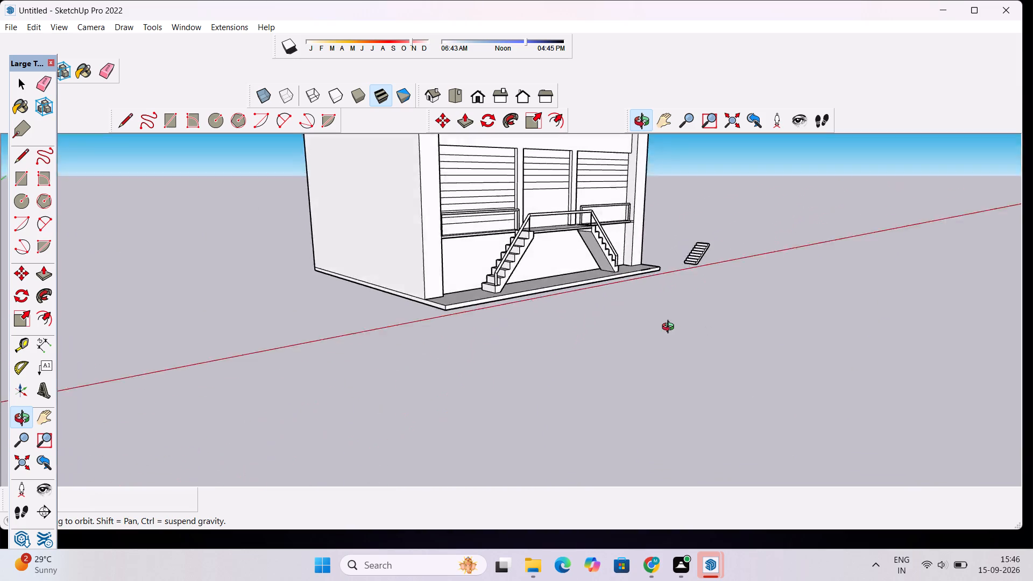
left_click_drag(670, 328, 633, 299)
scroll(632, 298, "down", 7)
left_click_drag(633, 278, 648, 385, "shift")
scroll(649, 366, "up", 5)
left_click_drag(680, 343, 624, 353)
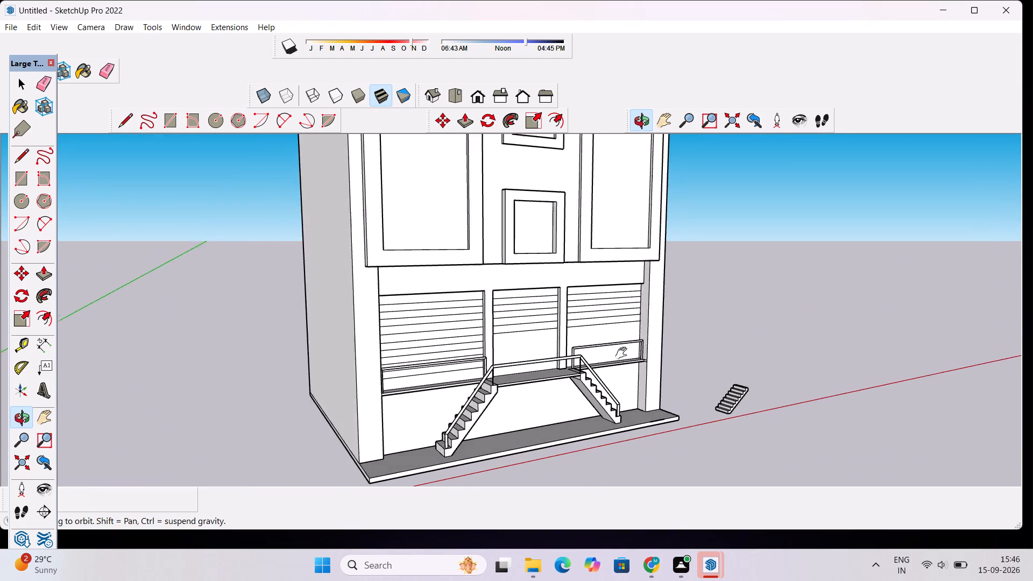
left_click_drag(624, 353, 590, 358)
key("space")
left_click_drag(721, 356, 697, 395)
key("Delete")
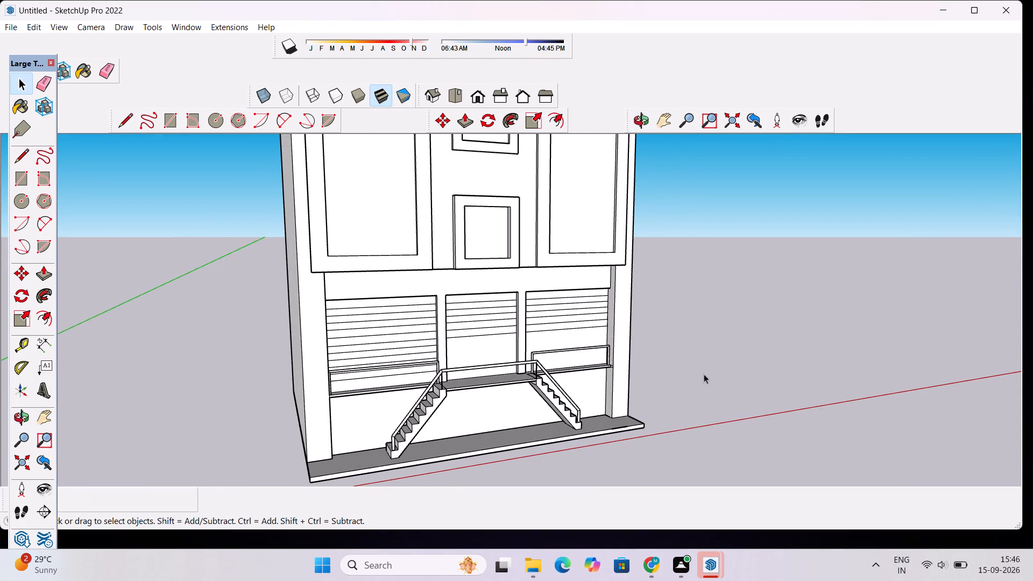
Examine the whole building from the front and from above.
scroll(704, 356, "down", 8)
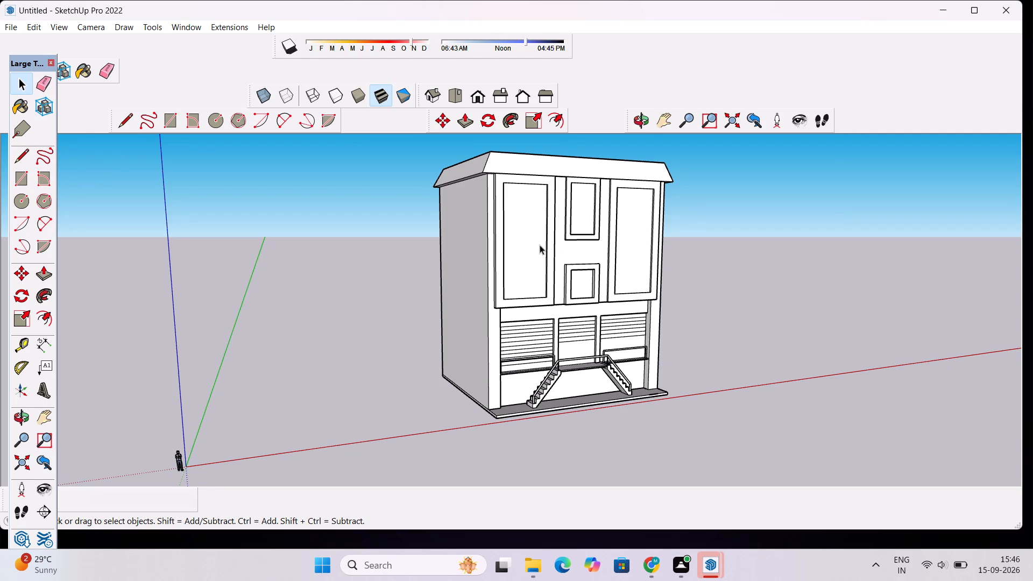
left_click(641, 124)
left_click_drag(671, 267, 436, 368)
scroll(429, 345, "down", 5)
left_click_drag(484, 398, 591, 330)
scroll(591, 325, "down", 6)
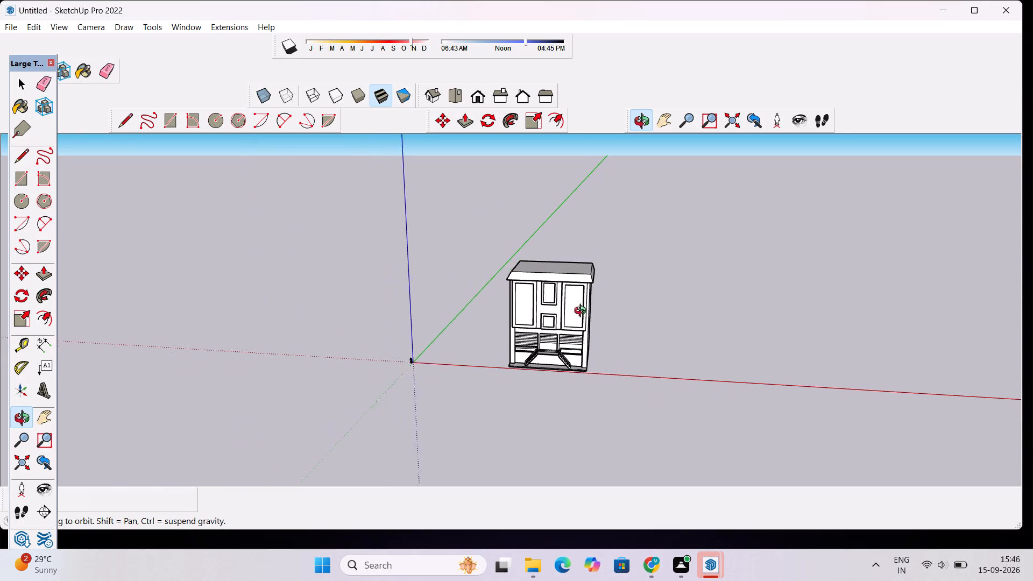
scroll(583, 312, "down", 1)
Push/Pull the base slab's side face nearest the origin outward 5'.
scroll(547, 404, "up", 10)
left_click_drag(478, 370, 713, 398)
scroll(461, 317, "up", 2)
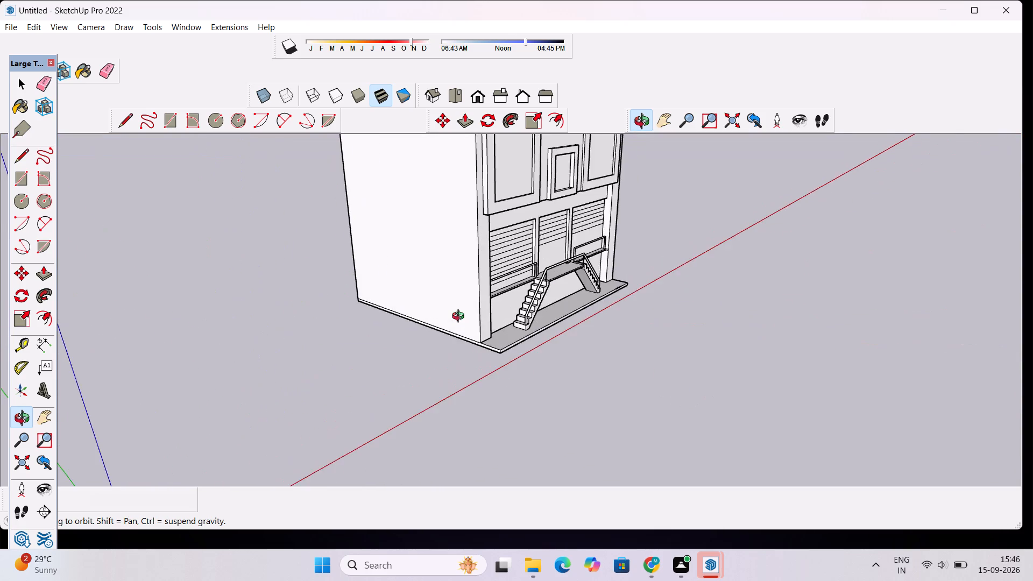
scroll(461, 317, "up", 7)
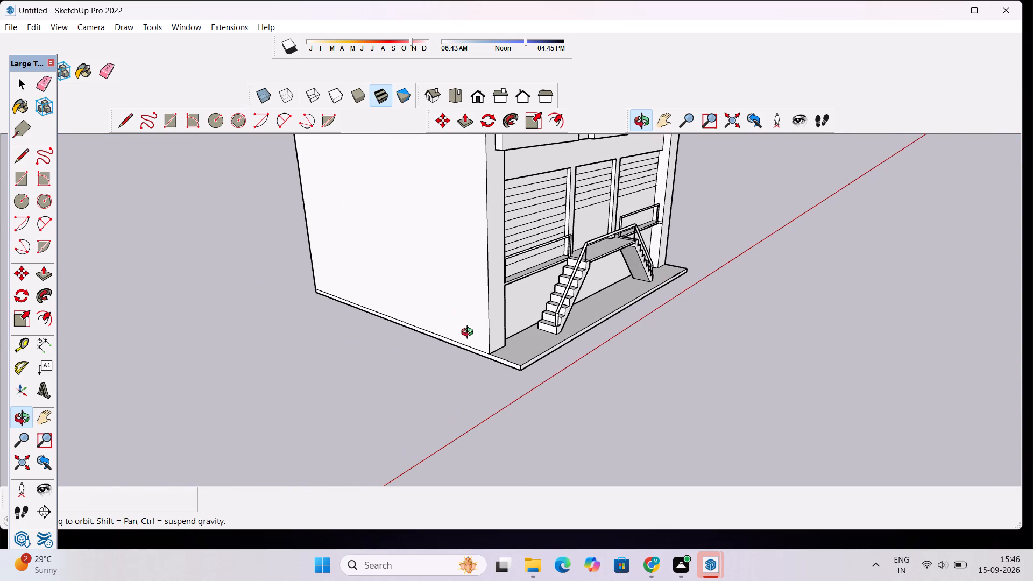
scroll(409, 367, "down", 4)
scroll(430, 341, "up", 4)
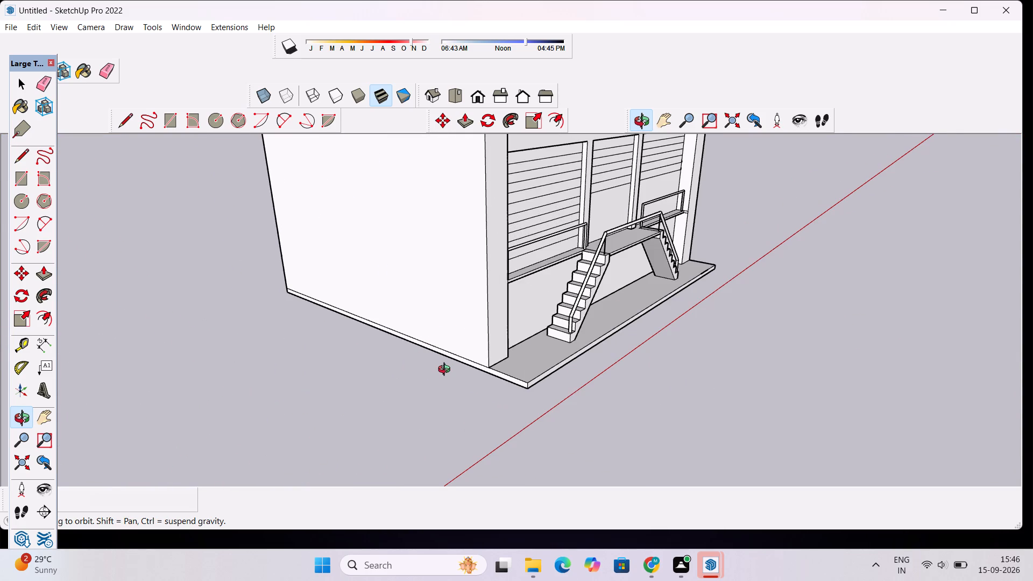
left_click_drag(455, 365, 487, 280, "shift")
scroll(485, 295, "up", 6, "shift")
key("p")
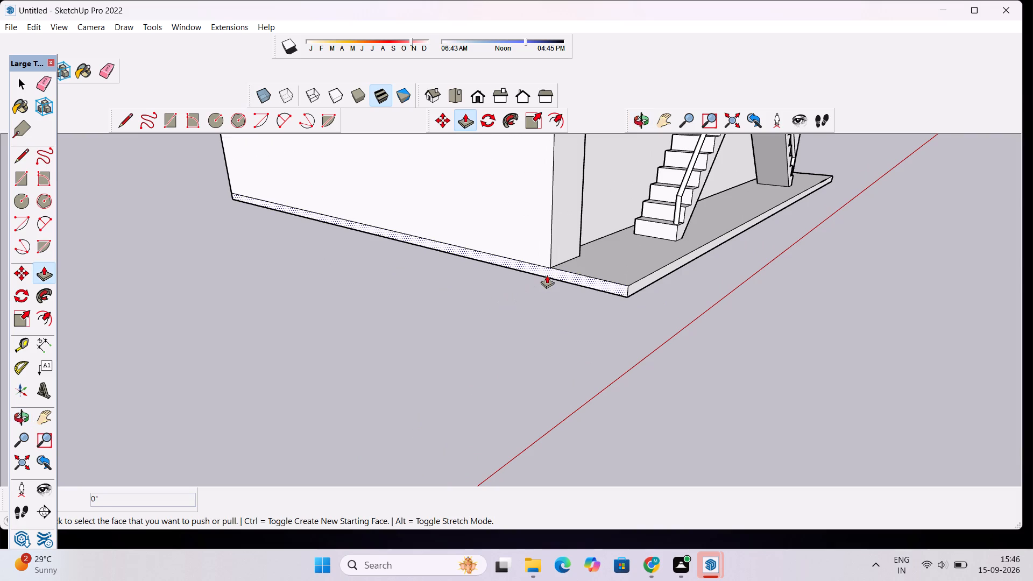
left_click(547, 275)
scroll(523, 287, "down", 2)
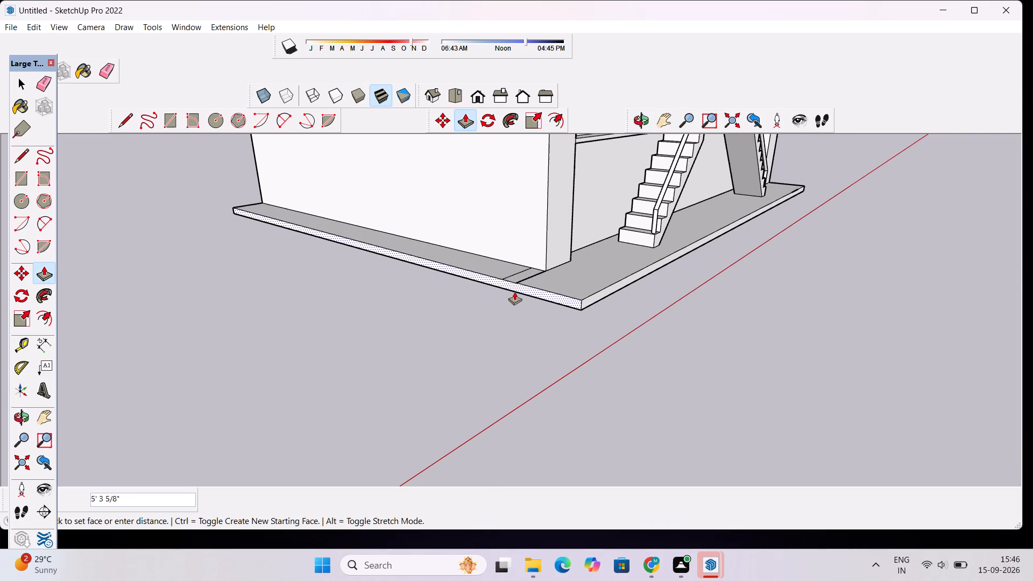
key("5")
key("apostrophe")
key("Return")
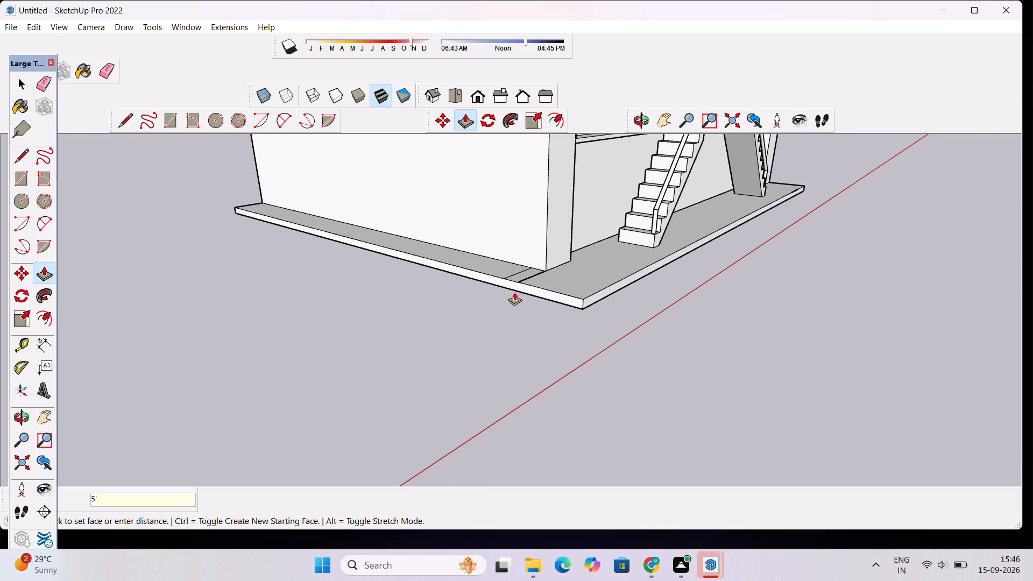
Push/Pull the base slab's opposite side face, farthest from the origin, outward 5'.
scroll(505, 309, "down", 6)
left_click(645, 129)
left_click_drag(744, 217, 476, 210)
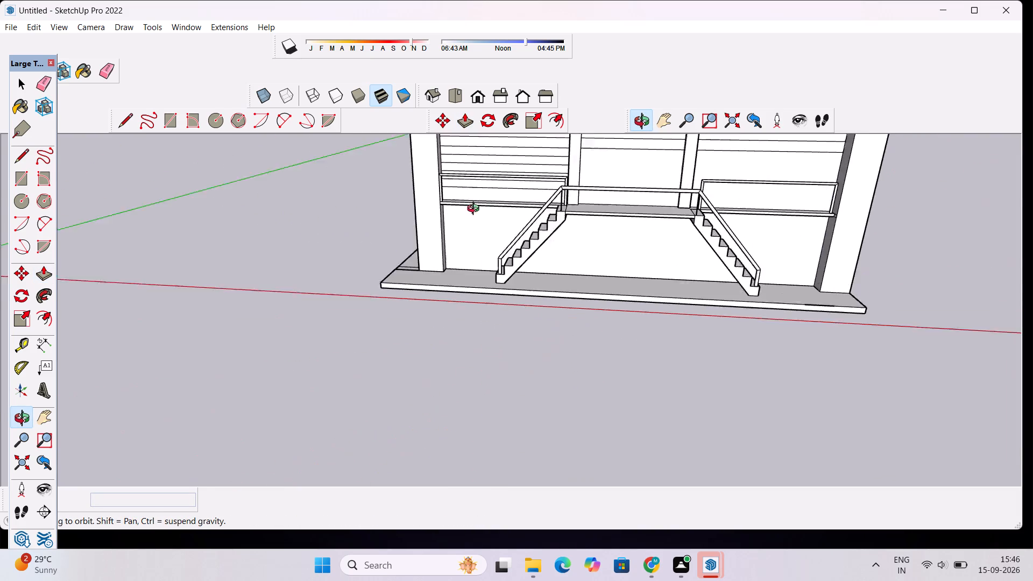
left_click_drag(476, 210, 462, 206)
scroll(461, 206, "down", 4)
left_click_drag(698, 226, 483, 229, "shift")
scroll(519, 246, "up", 11)
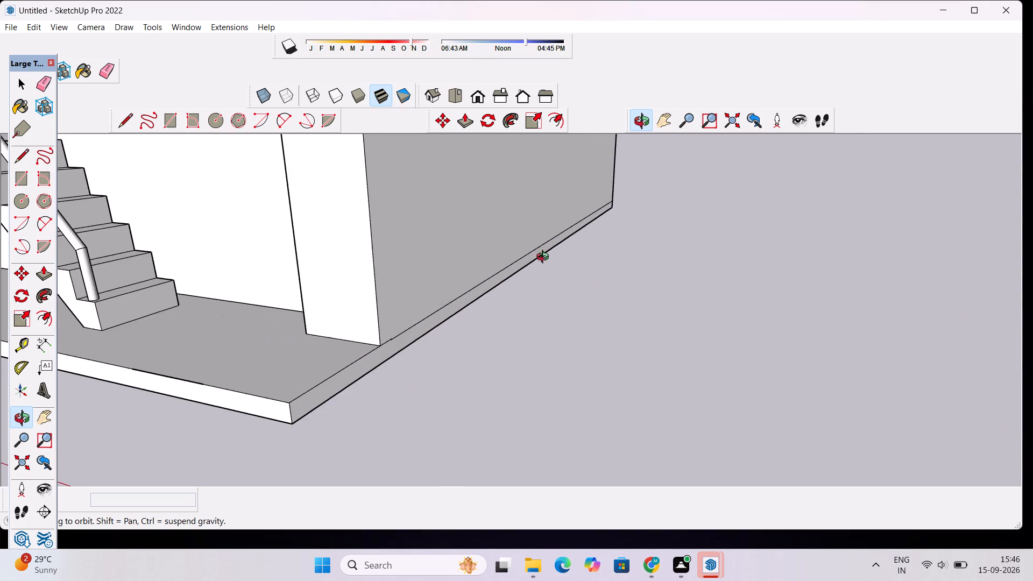
left_click_drag(607, 275, 501, 267)
key("p")
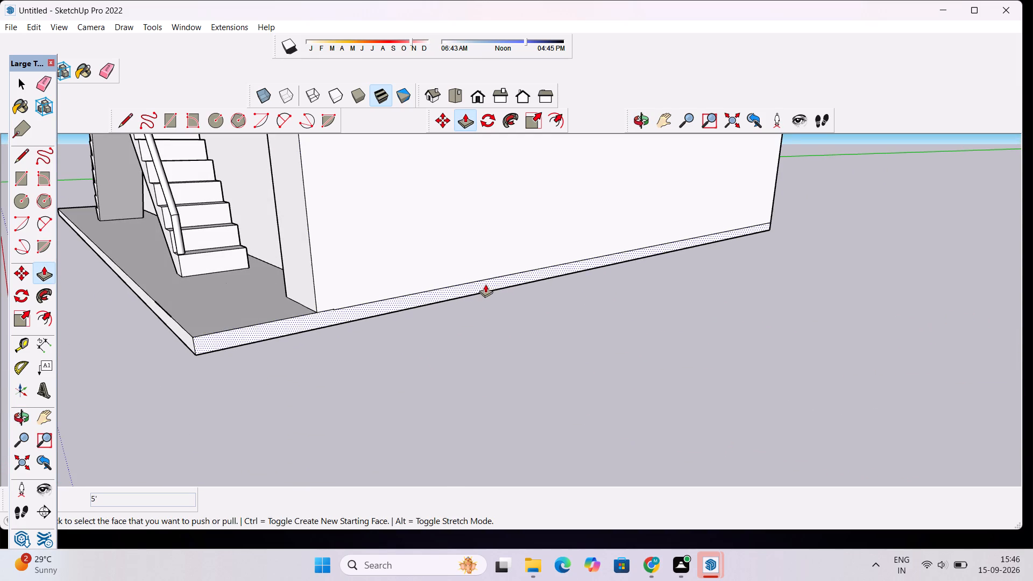
left_click(485, 288)
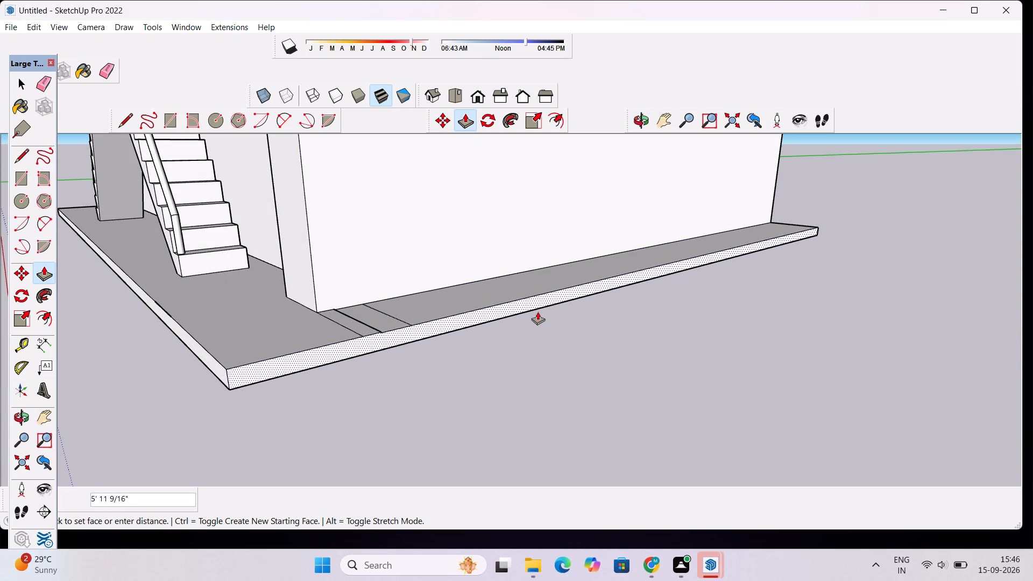
type("5'")
key("Return")
key("space")
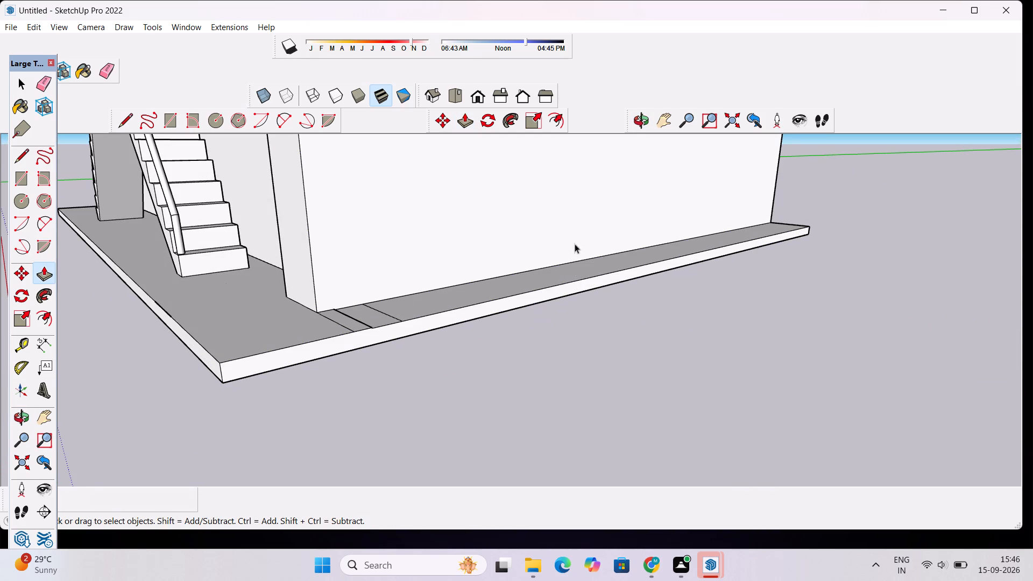
Erase the two thin leftover lines across the new slab strip beside the front pillar, keeping the thick seam between them.
left_click(641, 122)
left_click_drag(616, 228, 604, 296)
scroll(370, 384, "up", 1)
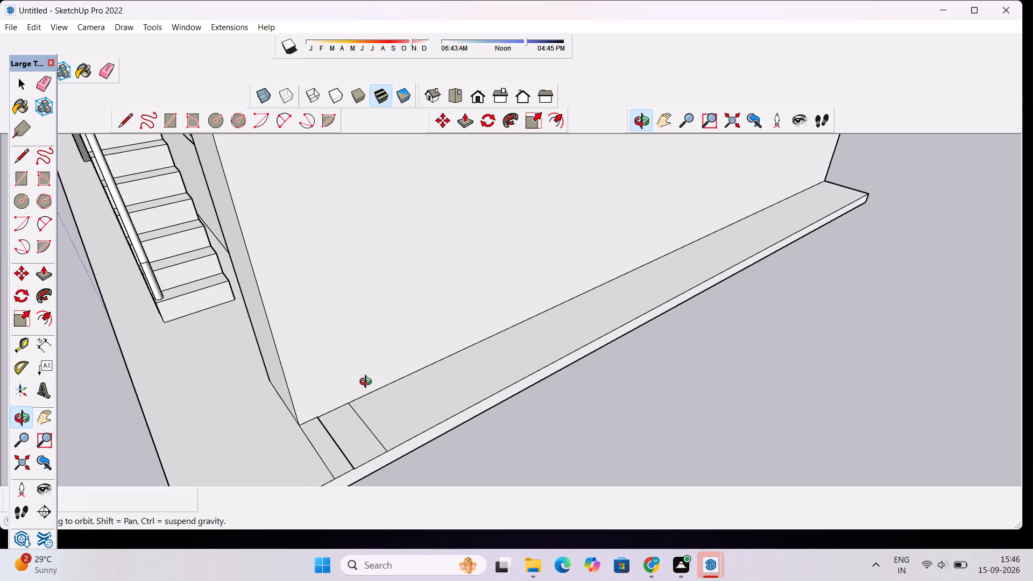
key("e")
left_click_drag(383, 421, 320, 459)
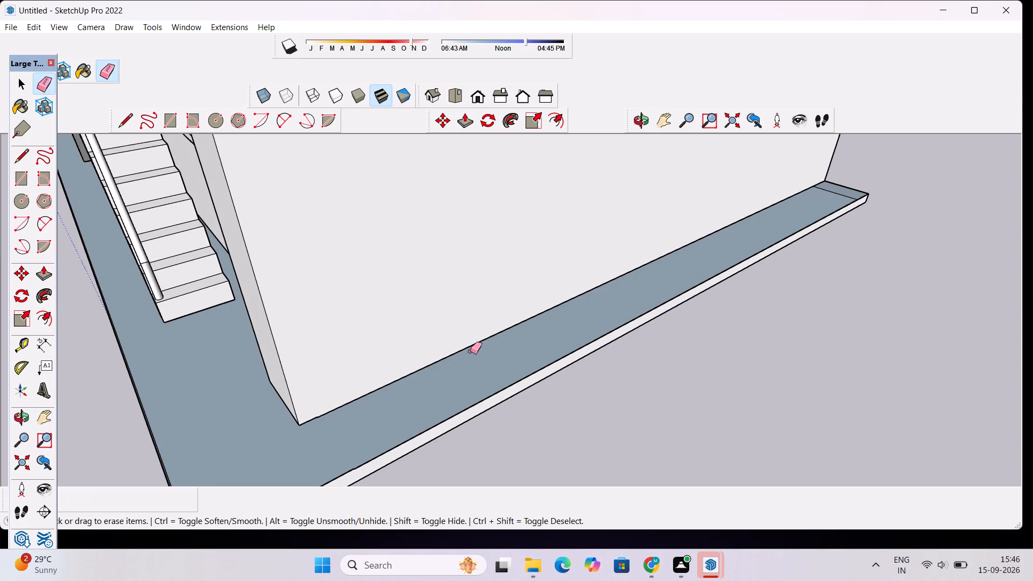
key("ctrl+z")
left_click_drag(384, 398, 367, 424)
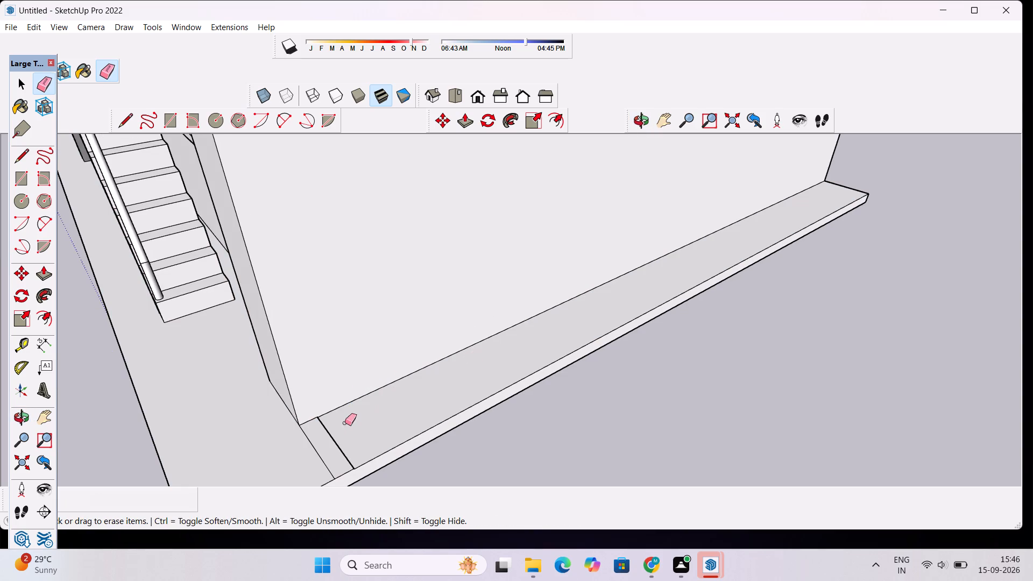
left_click_drag(319, 437, 310, 451)
scroll(497, 330, "down", 5)
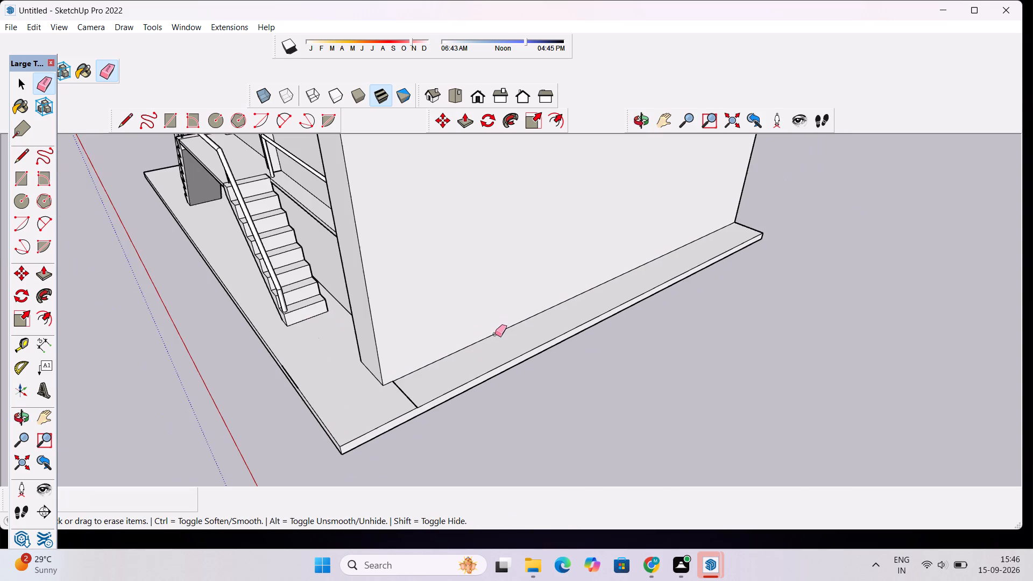
Push/Pull the top of this side strip about 1/2" so it is level with the front slab.
scroll(357, 408, "up", 11)
scroll(442, 378, "up", 4)
scroll(578, 360, "down", 3)
left_click(637, 118)
left_click_drag(604, 272, 593, 278)
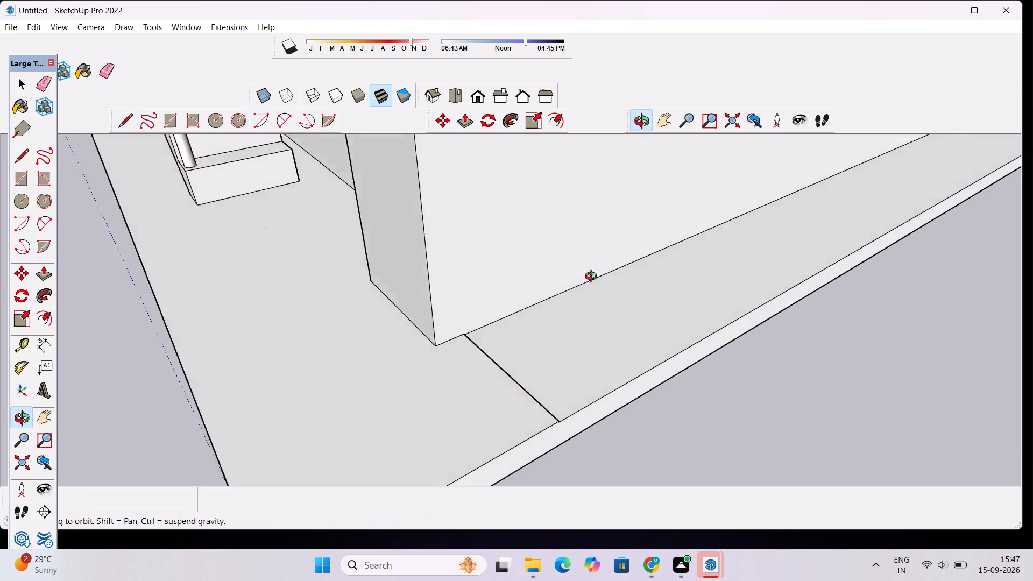
left_click_drag(593, 278, 399, 274)
scroll(355, 338, "up", 4)
key("space")
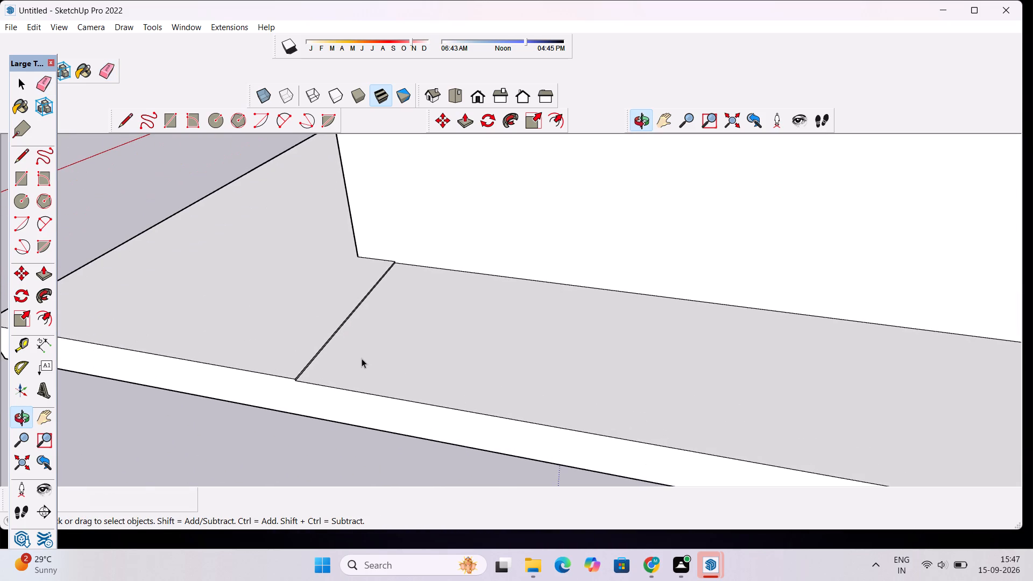
left_click(362, 359)
key("p")
left_click(362, 359)
left_click(309, 338)
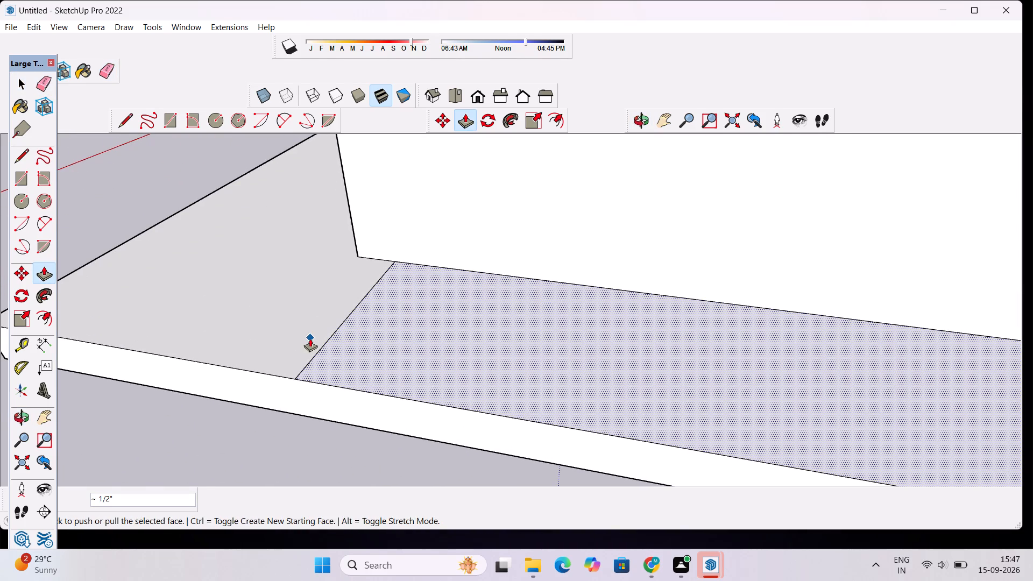
Erase the remaining seam line between this side strip and the front slab.
key("space")
key("e")
left_click_drag(310, 335, 336, 348)
scroll(482, 314, "down", 12)
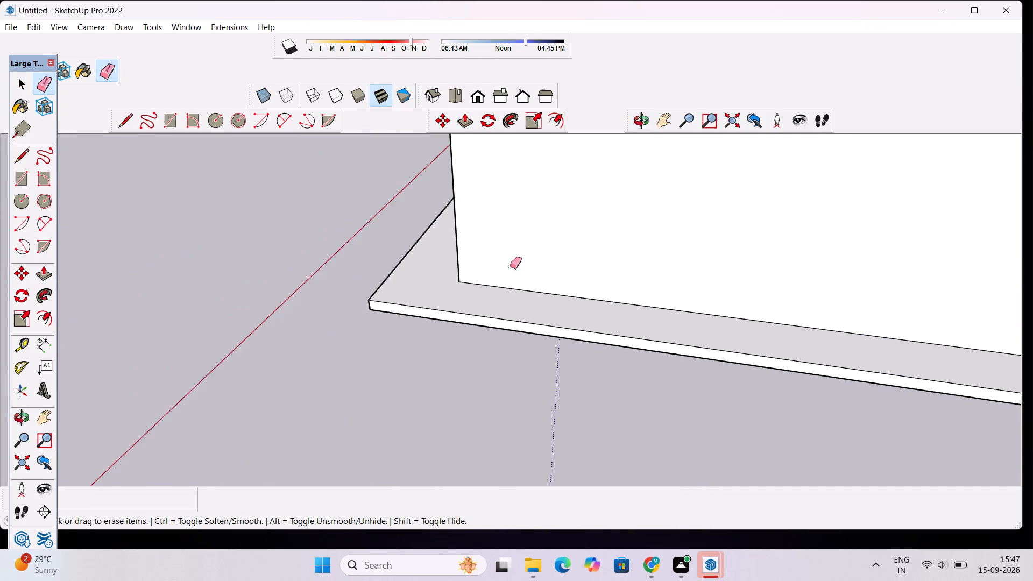
scroll(510, 266, "down", 10)
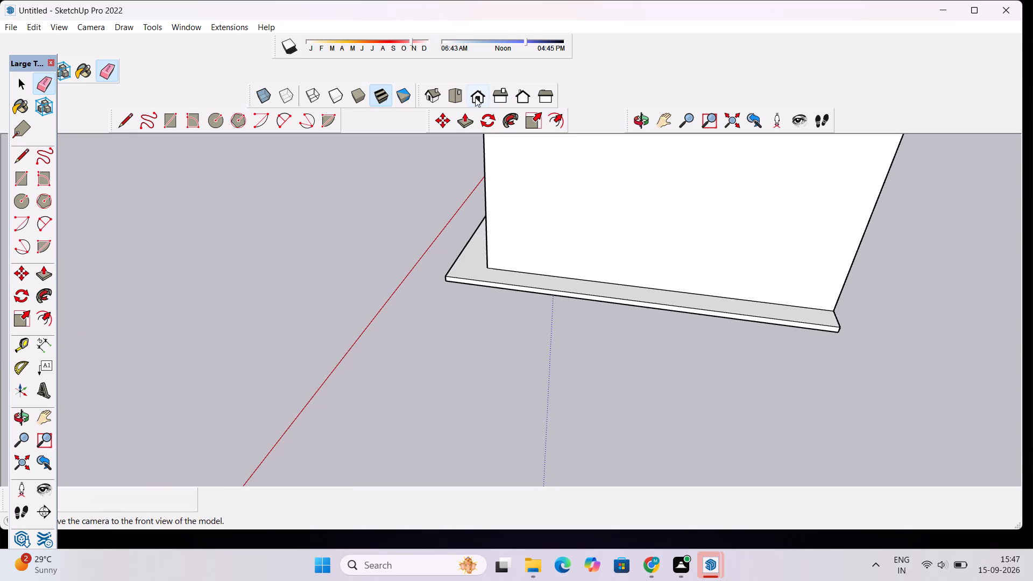
Erase the thin leftover line across the slab strip on the building's side nearest the origin, behind the front seam.
left_click(503, 91)
left_click(527, 97)
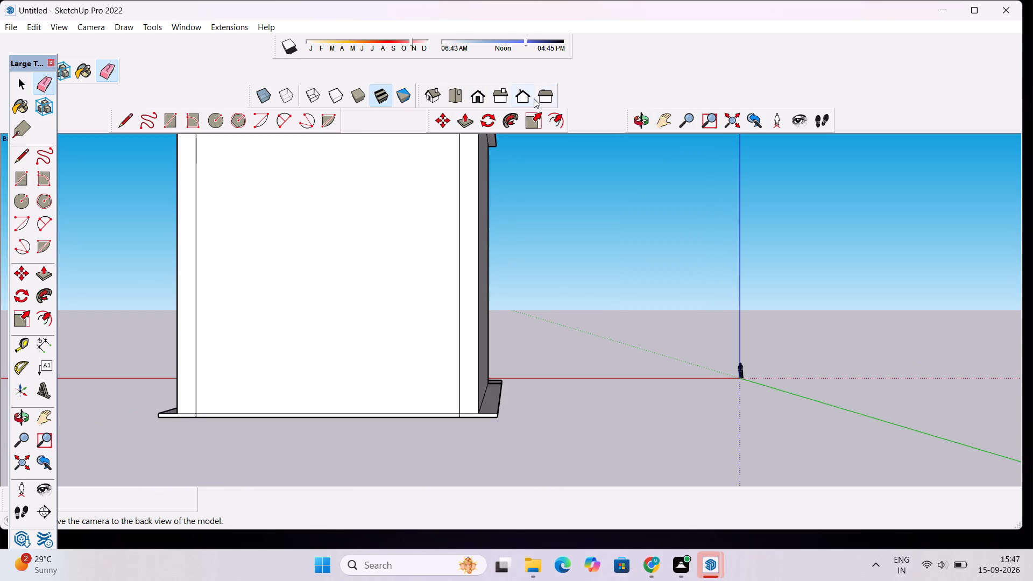
left_click(542, 103)
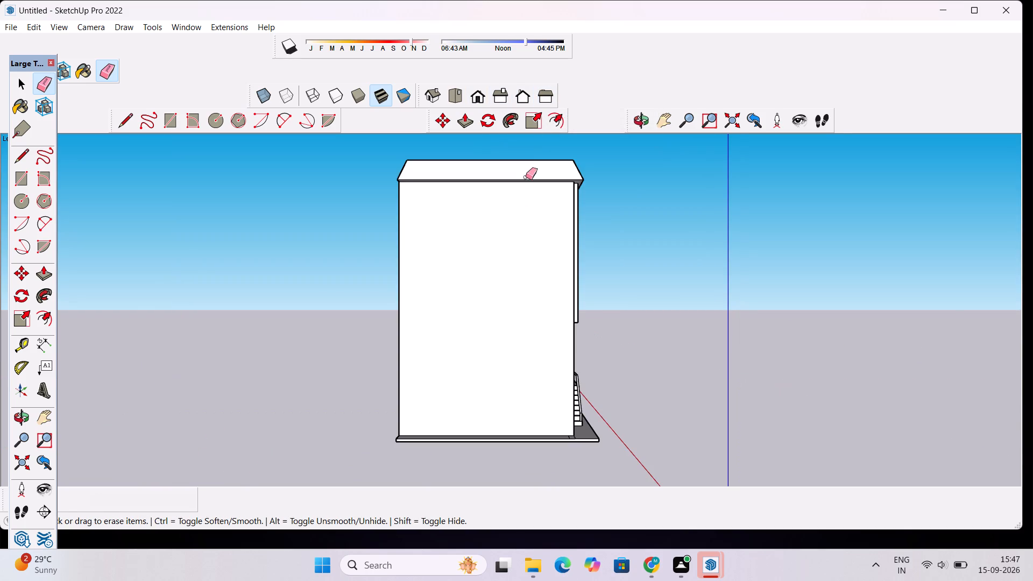
scroll(537, 423, "up", 4)
left_click(636, 116)
left_click_drag(581, 288, 580, 328)
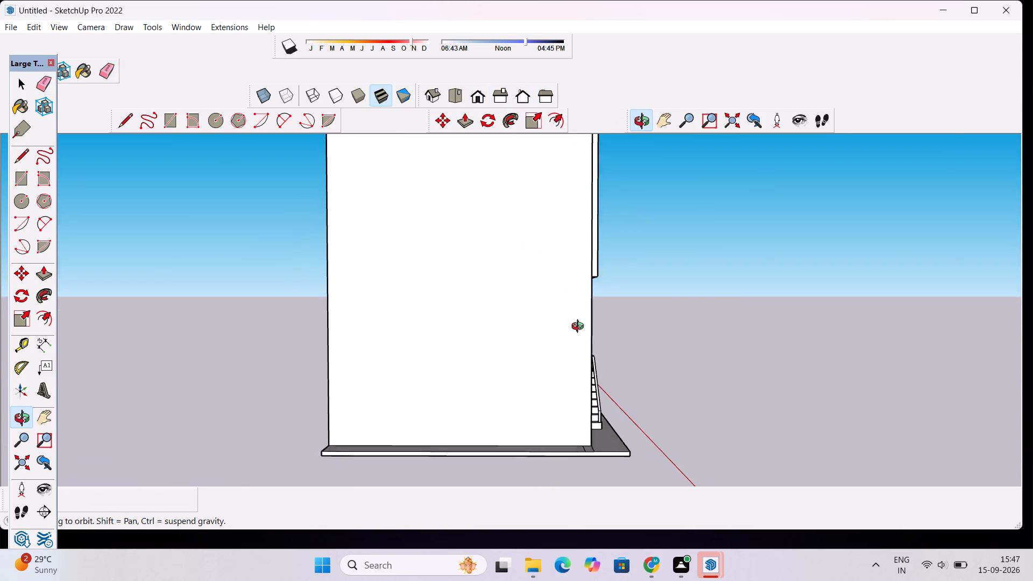
left_click_drag(580, 328, 580, 345)
scroll(583, 361, "down", 7)
scroll(585, 400, "up", 5)
scroll(572, 297, "down", 6)
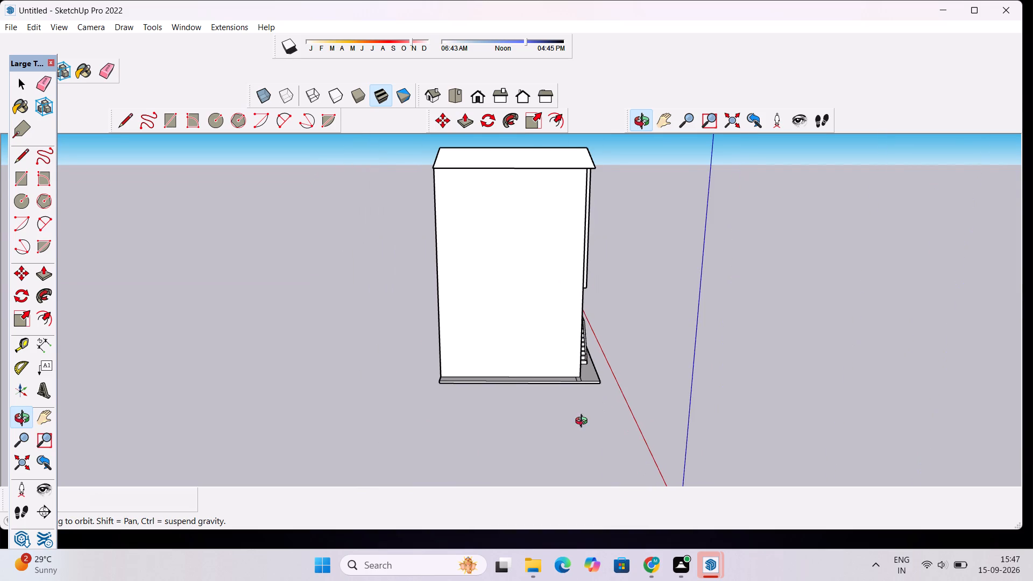
scroll(602, 358, "up", 20)
scroll(602, 358, "up", 9)
left_click_drag(512, 374, 724, 429)
left_click_drag(542, 367, 548, 392)
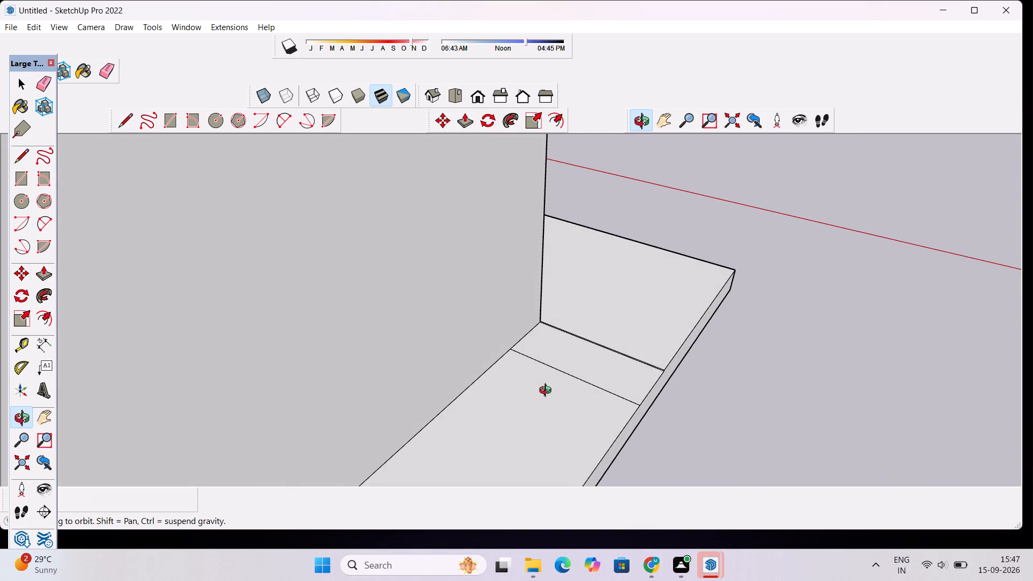
key("e")
left_click_drag(575, 360, 574, 375)
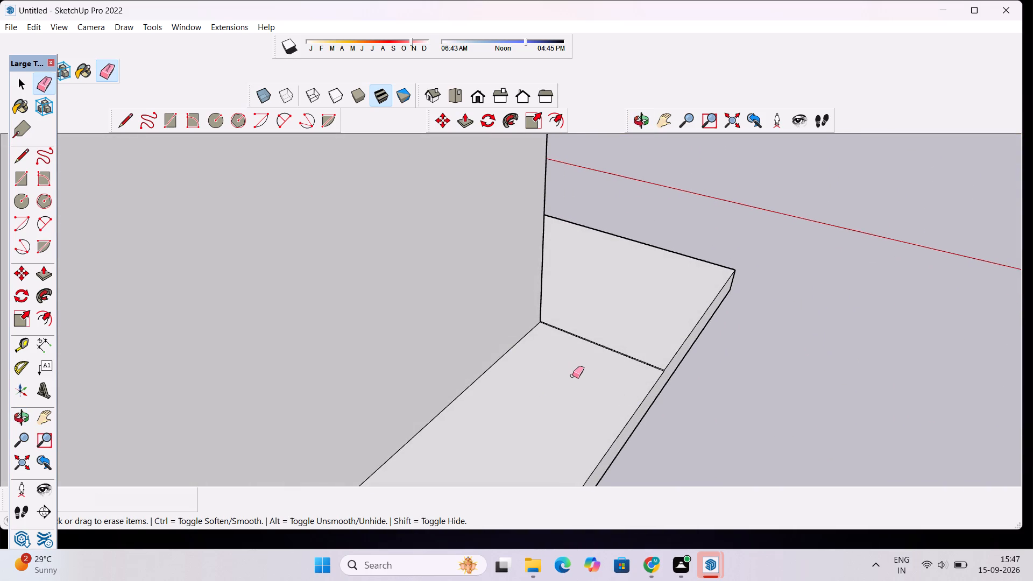
Push/Pull the top of the origin-side strip about 1/2" so it is level with the front slab.
key("space")
left_click(572, 375)
key("p")
left_click(572, 375)
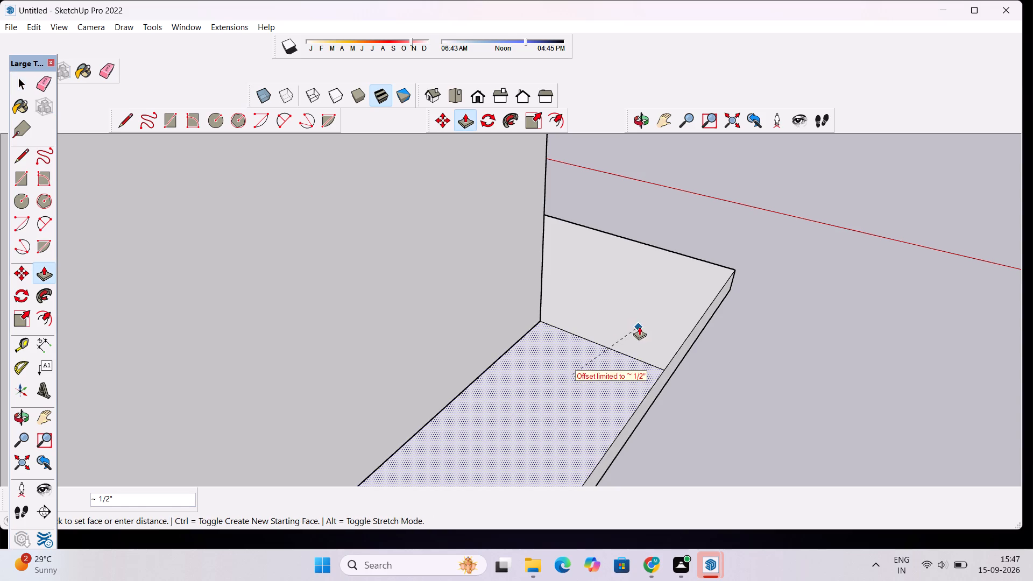
left_click(639, 327)
Erase the remaining seam line between the origin-side strip and the front slab.
key("space")
type("e")
left_click_drag(632, 334, 622, 358)
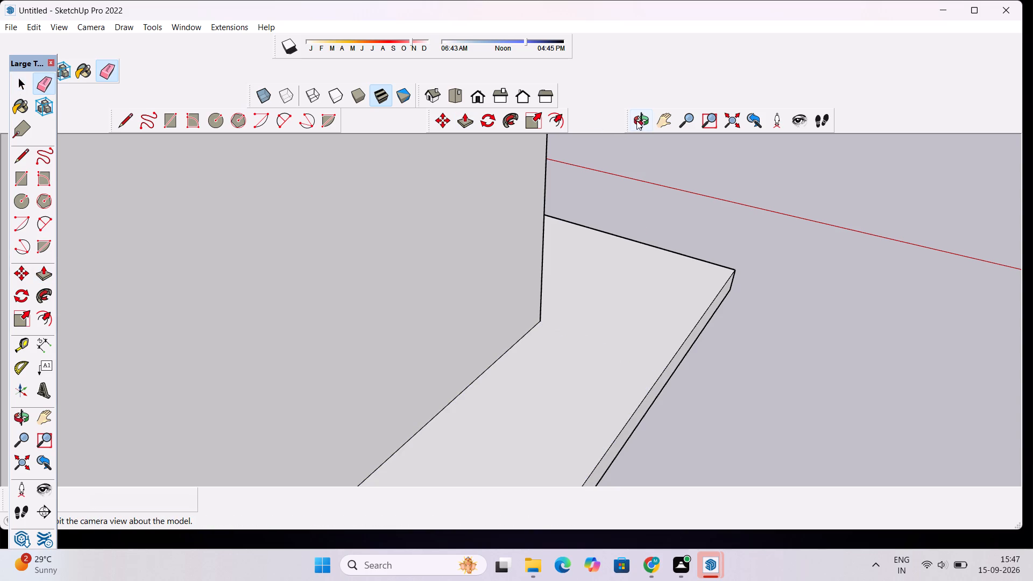
Examine the widened base slab around its front corner and the whole building from the front.
left_click(636, 121)
left_click_drag(724, 202, 462, 251)
scroll(455, 281, "down", 7)
left_click_drag(637, 307, 433, 263)
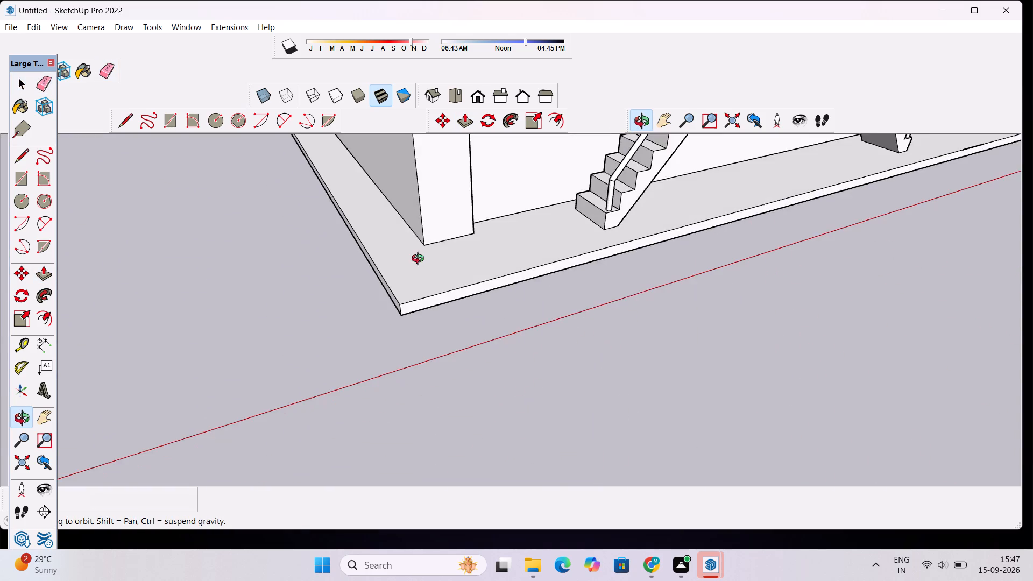
scroll(420, 258, "down", 7)
left_click_drag(507, 259, 511, 334, "shift")
scroll(511, 333, "down", 7, "shift")
left_click_drag(564, 345, 504, 264, "shift")
scroll(502, 258, "down", 6)
left_click_drag(561, 330, 496, 230)
scroll(490, 206, "down", 4)
left_click_drag(517, 201, 493, 349, "shift")
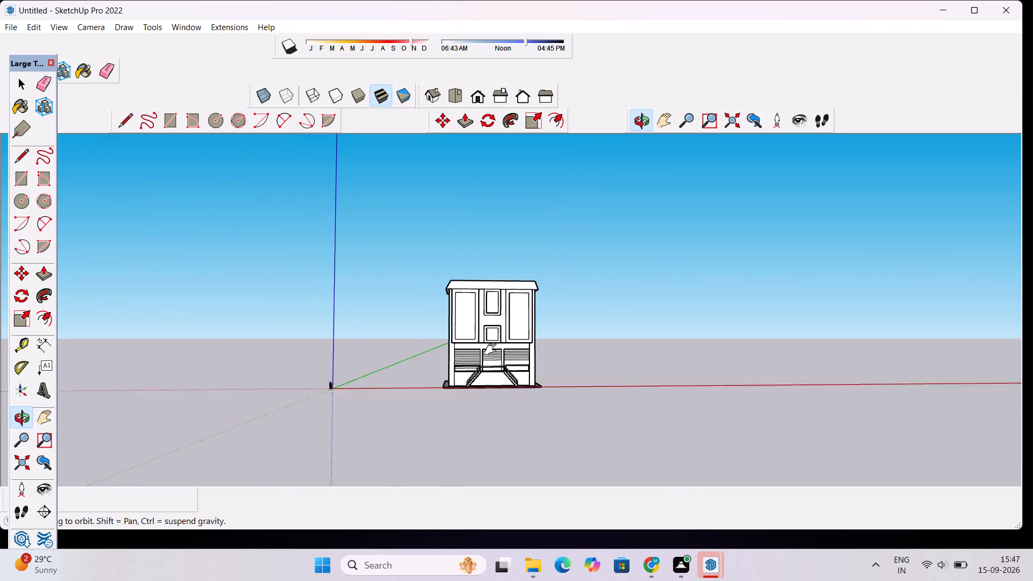
Examine the building's front facade, roof and widened base slab from the front and from above.
left_click_drag(493, 349, 493, 353, "shift")
scroll(493, 355, "up", 4)
left_click_drag(498, 372, 494, 465)
scroll(550, 330, "up", 4)
left_click_drag(547, 323, 544, 350)
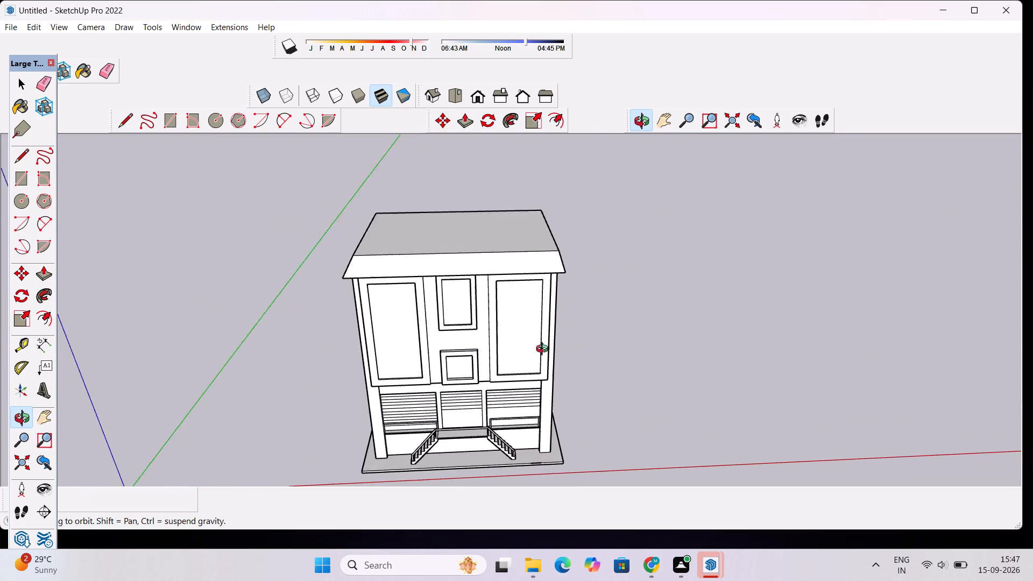
left_click_drag(544, 350, 544, 362)
scroll(550, 332, "down", 4)
left_click_drag(516, 352, 508, 303, "shift")
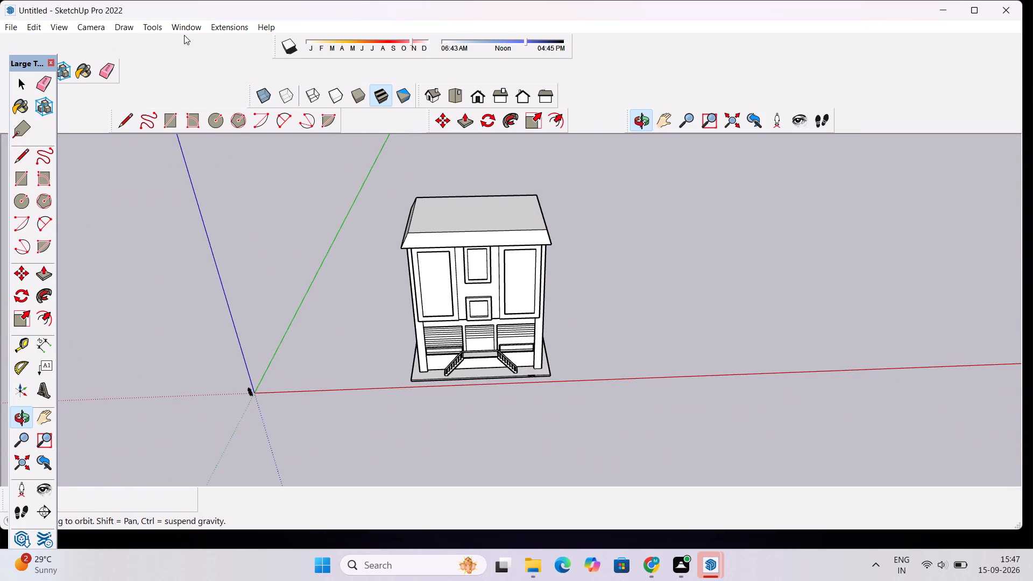
Show Tray 1 with its materials and switch to the Landscaping, Fencing and Vegetation collection.
left_click(188, 27)
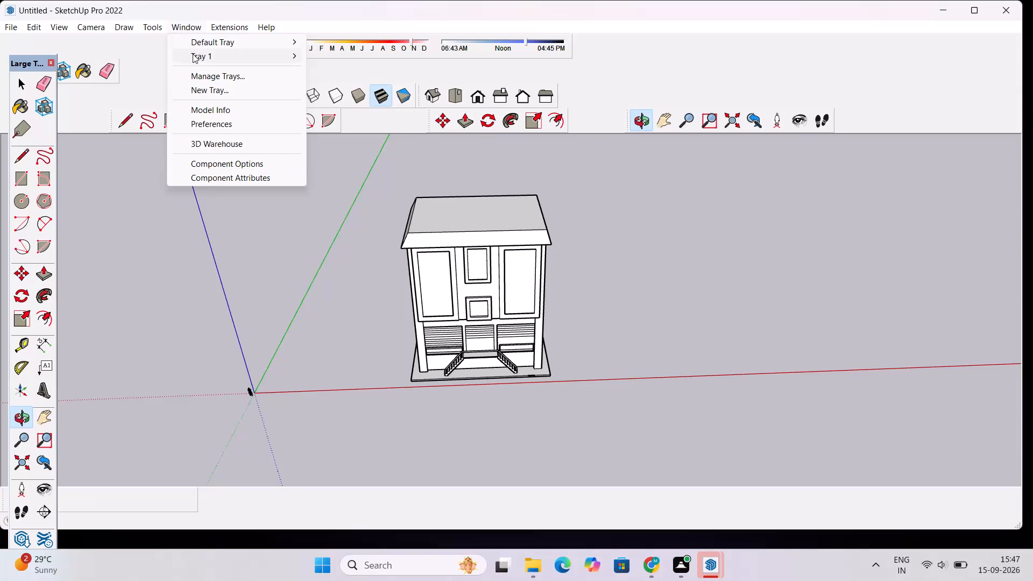
left_click(193, 55)
left_click(332, 55)
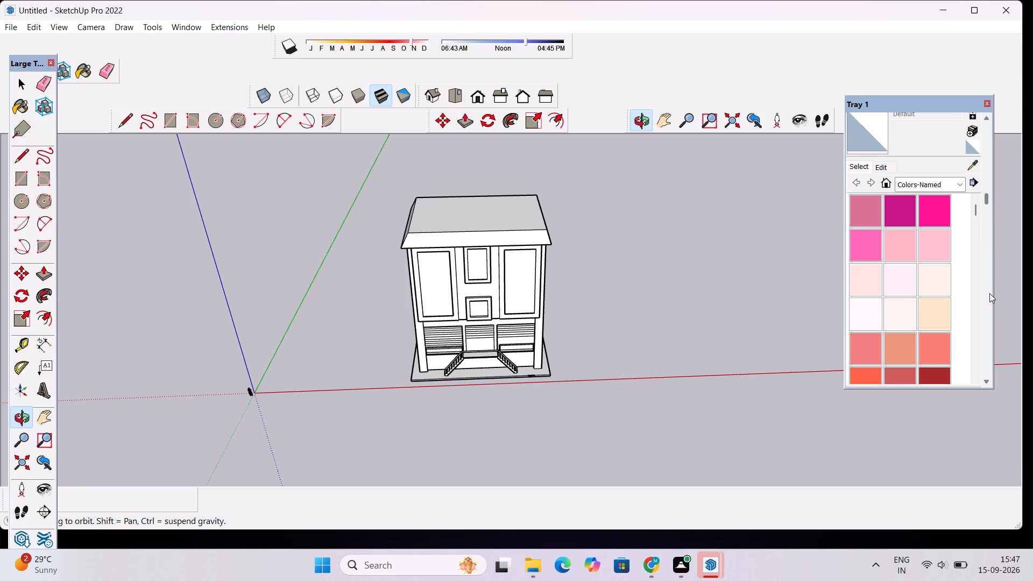
scroll(911, 300, "down", 2)
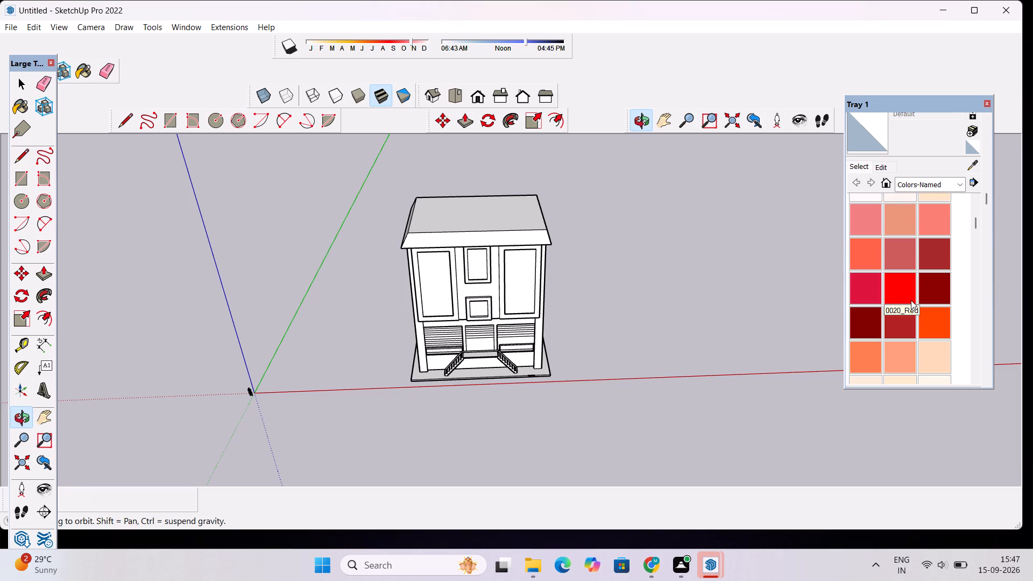
scroll(911, 300, "down", 4)
scroll(909, 208, "up", 2)
left_click(930, 188)
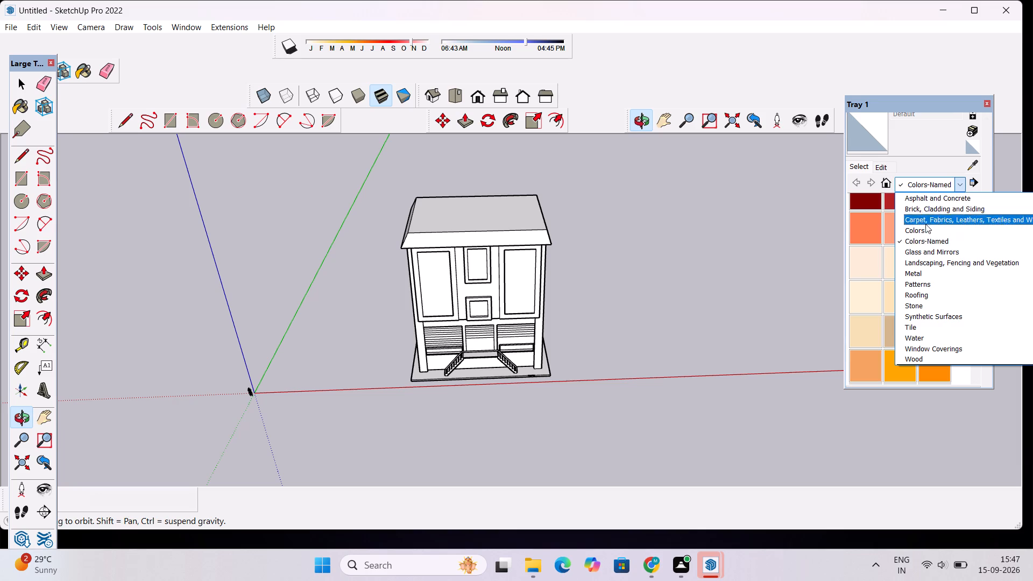
left_click(943, 263)
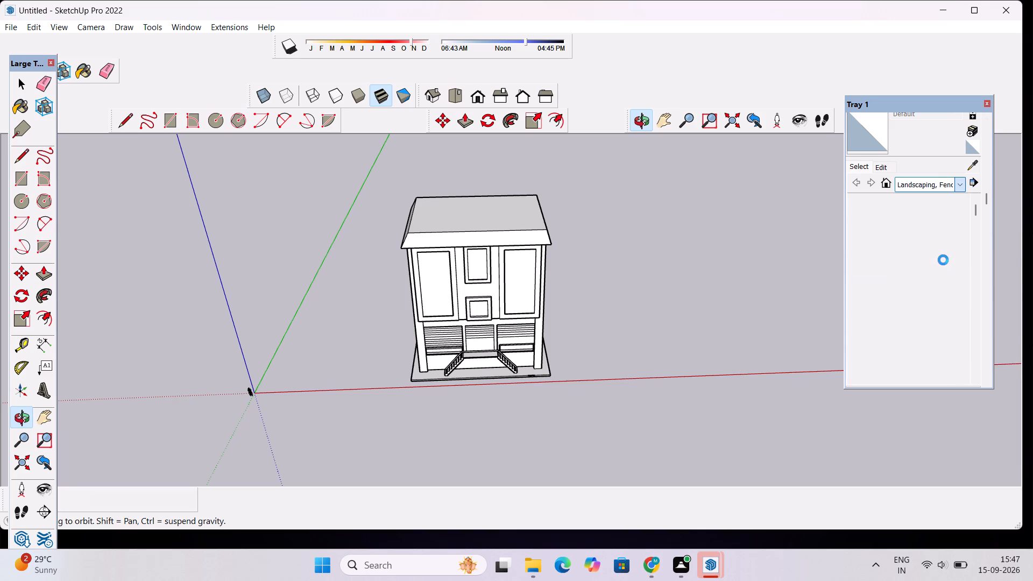
Browse the landscaping materials for a paving texture suited to the base slab.
scroll(899, 250, "down", 2)
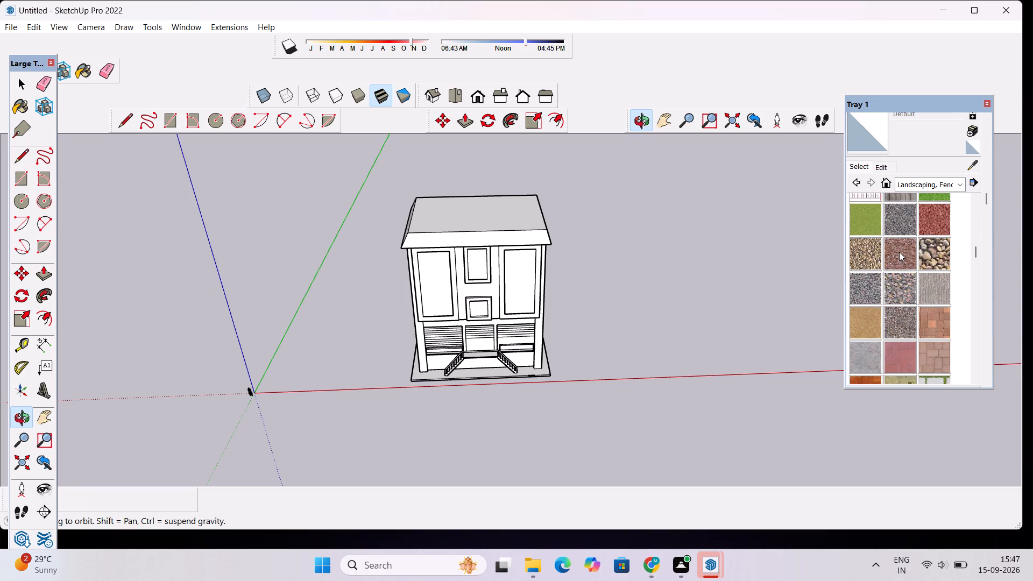
scroll(899, 252, "down", 5)
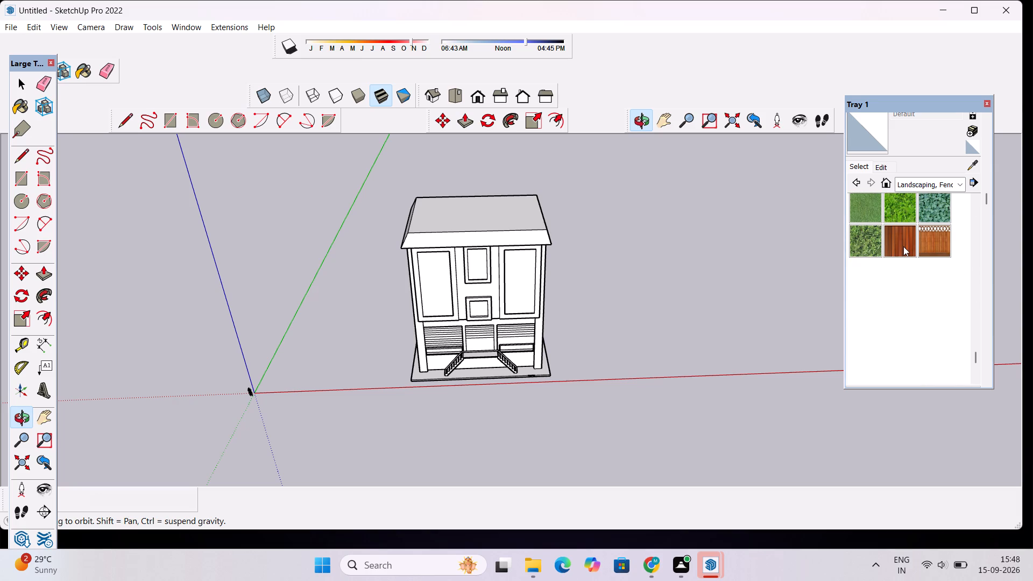
scroll(903, 246, "up", 1)
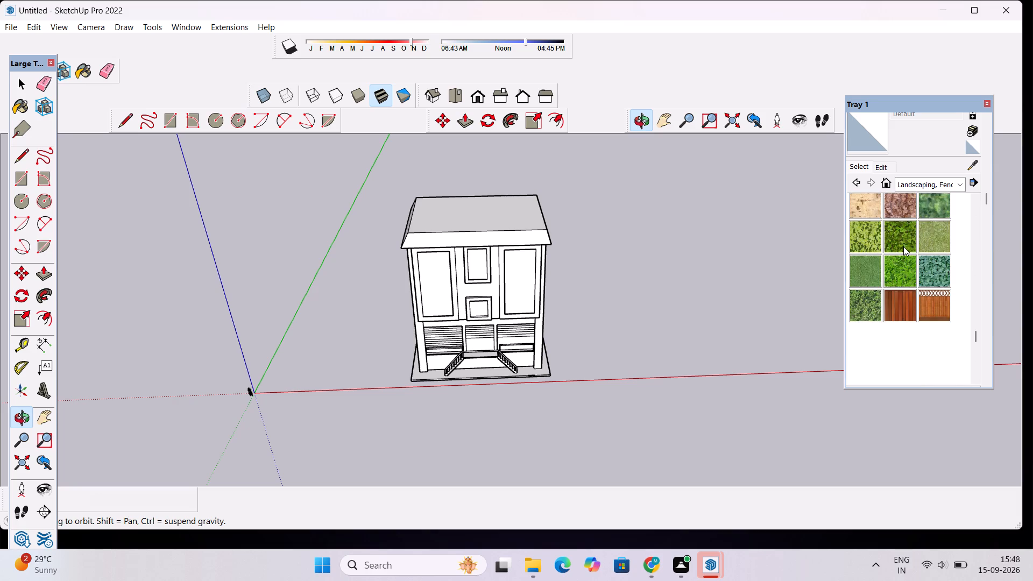
scroll(903, 246, "up", 6)
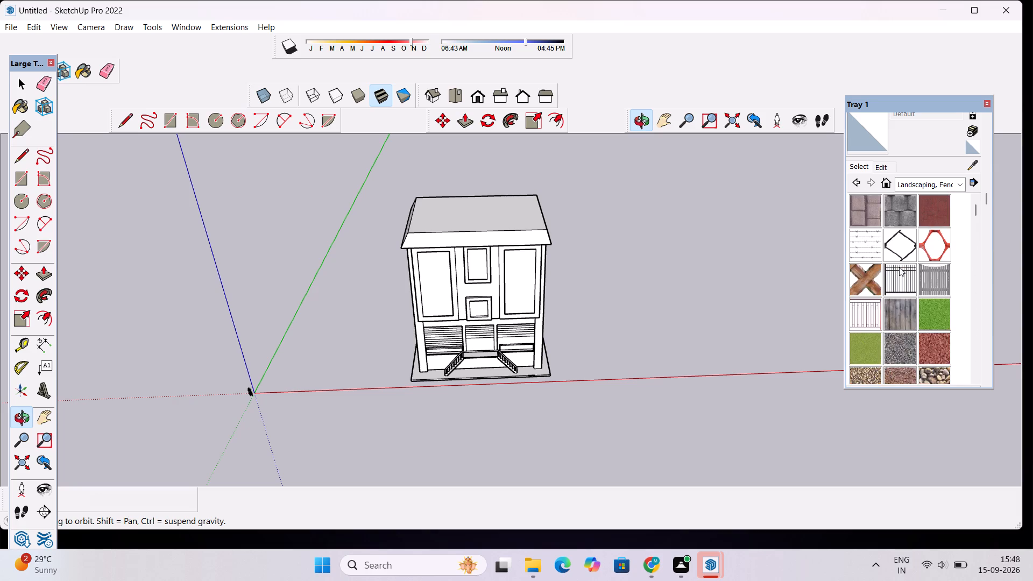
scroll(899, 267, "up", 2)
scroll(890, 267, "down", 3)
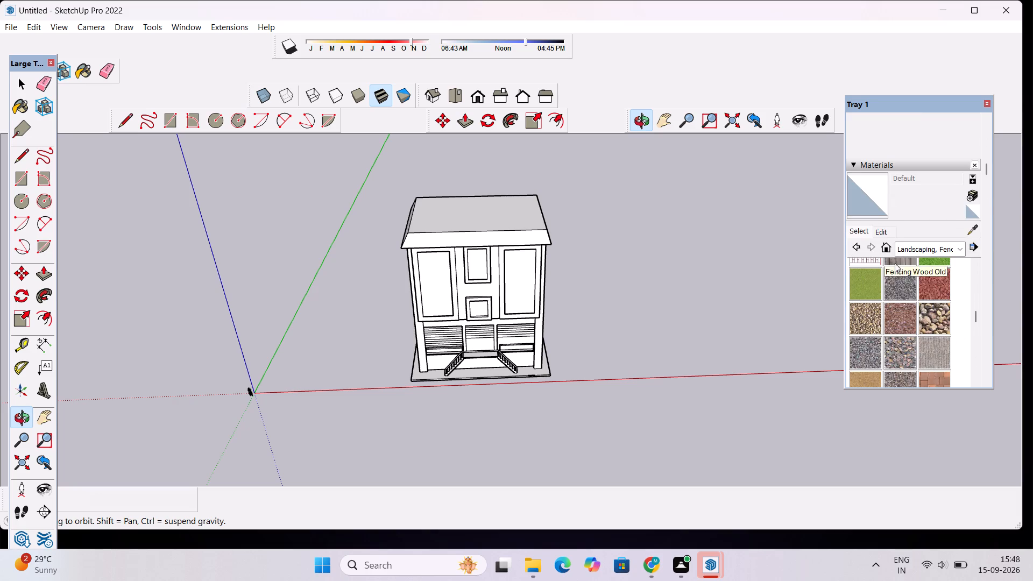
scroll(897, 259, "down", 2)
scroll(878, 300, "down", 2)
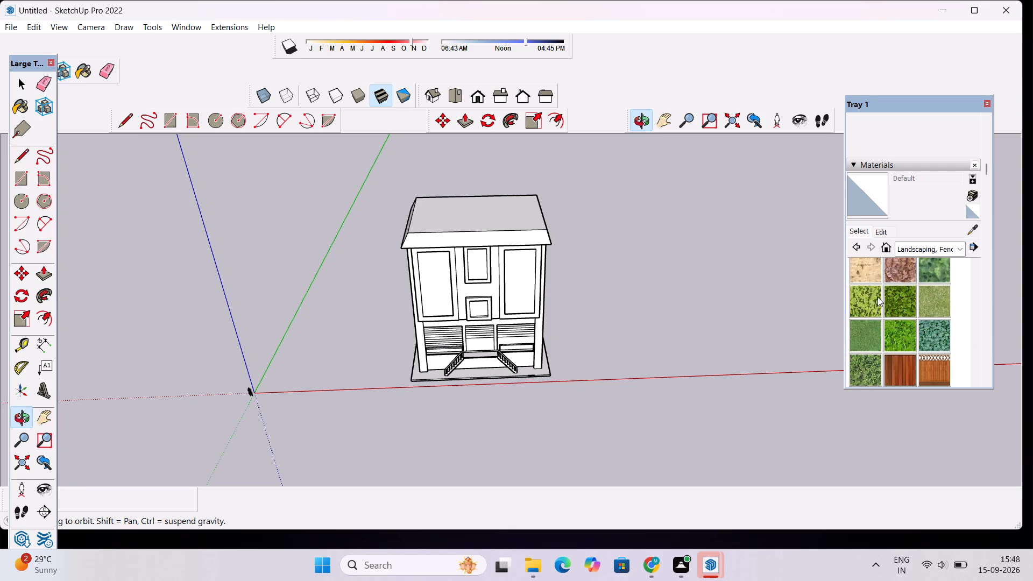
scroll(878, 295, "up", 2)
Paint the top face of the base slab with the large-block Pavers with Grass material.
left_click(937, 324)
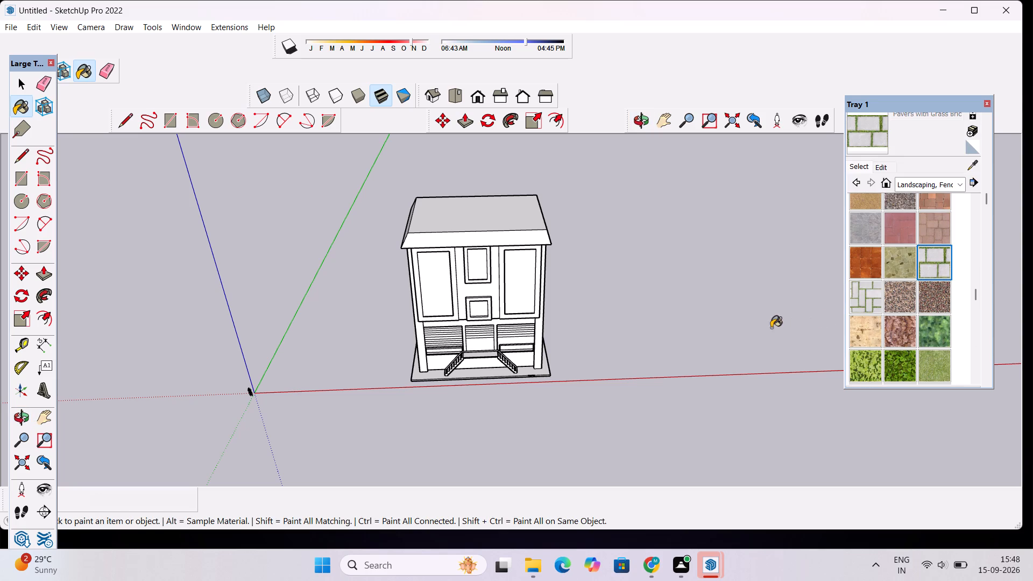
scroll(431, 421, "up", 14)
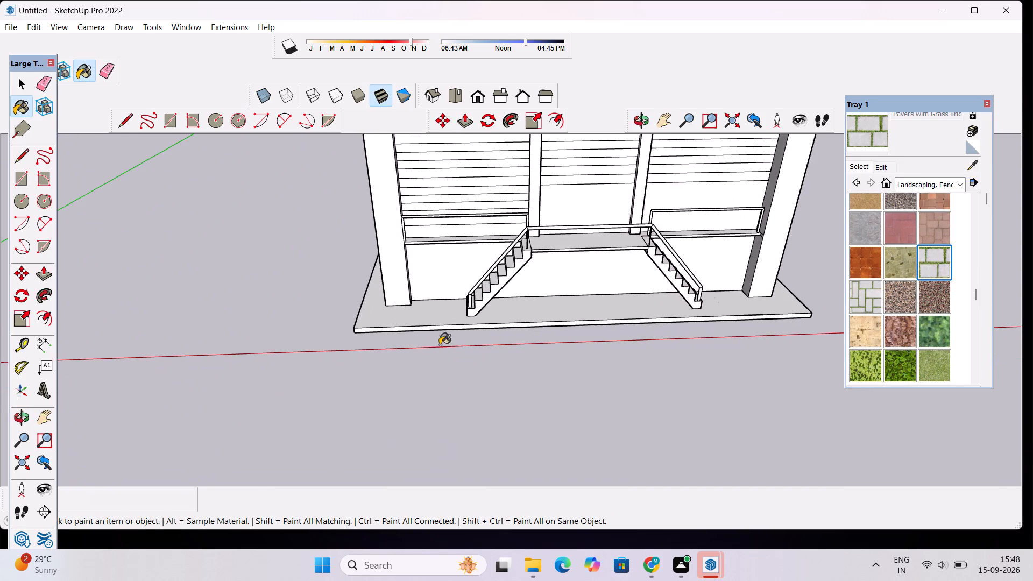
left_click(445, 318)
Adjust the colour of the Pavers with Grass material to a slightly darker tone.
scroll(446, 319, "up", 6)
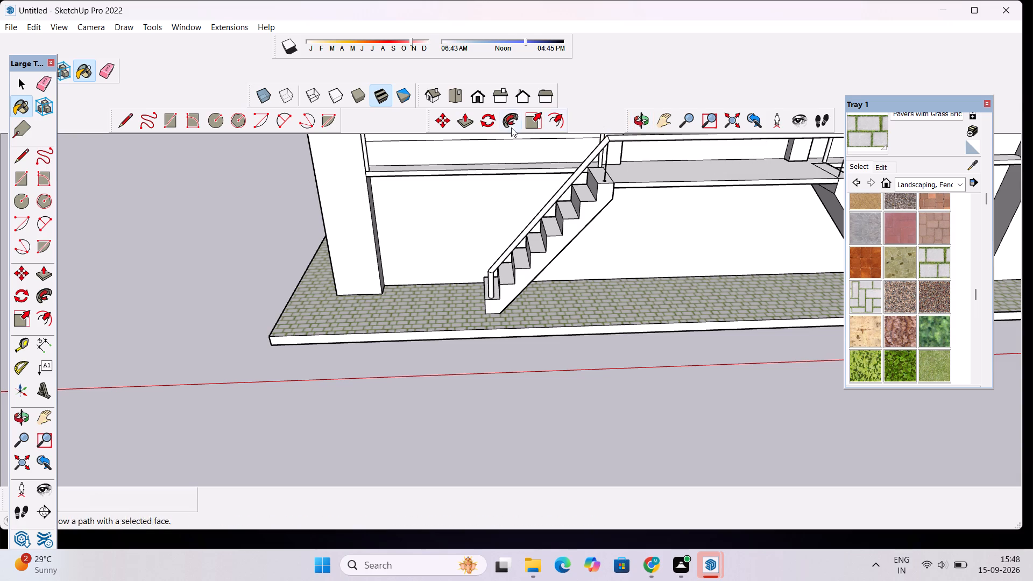
left_click(641, 123)
left_click_drag(618, 192, 636, 337)
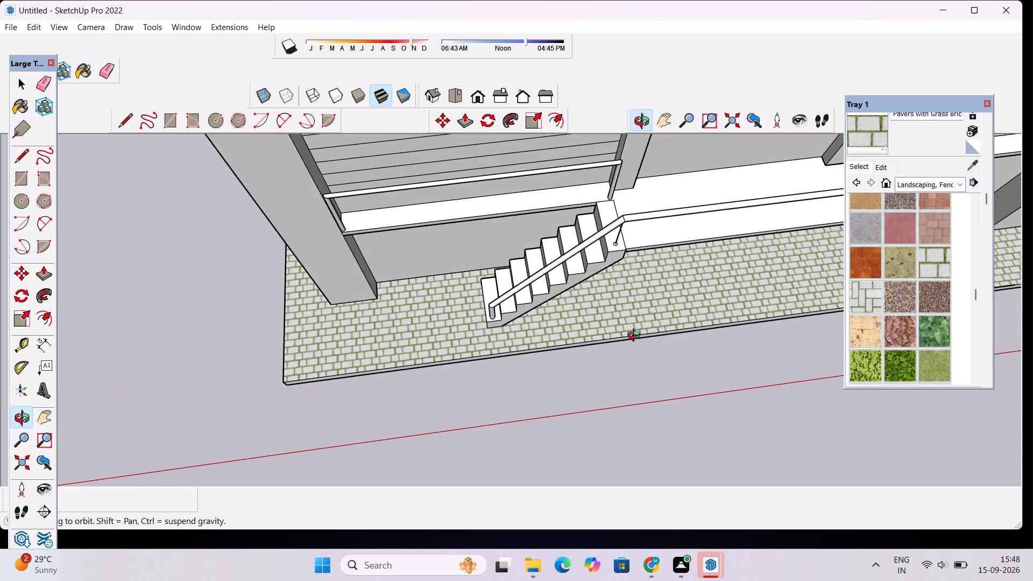
left_click_drag(636, 337, 636, 354)
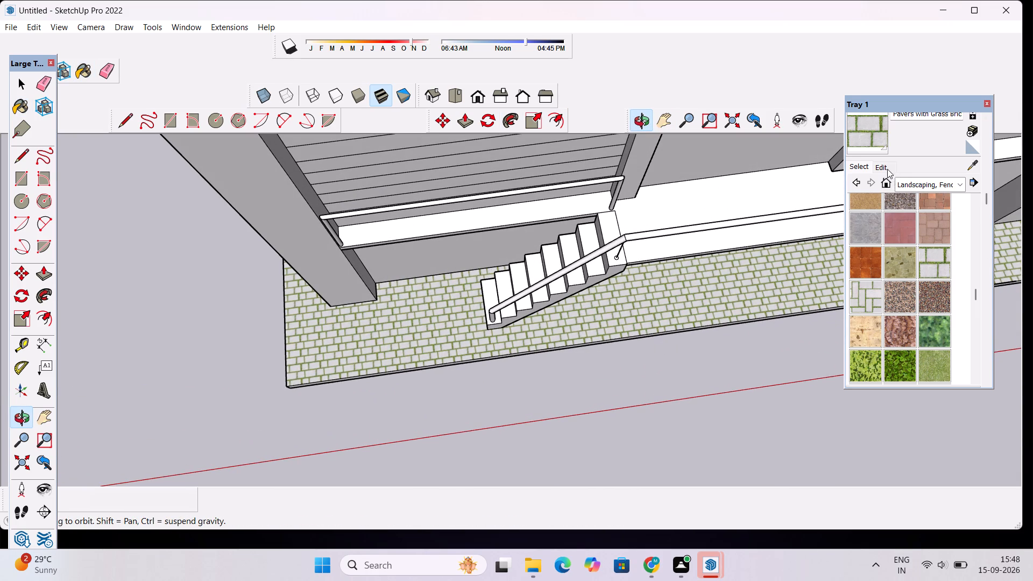
left_click(887, 168)
left_click(912, 216)
left_click(912, 212)
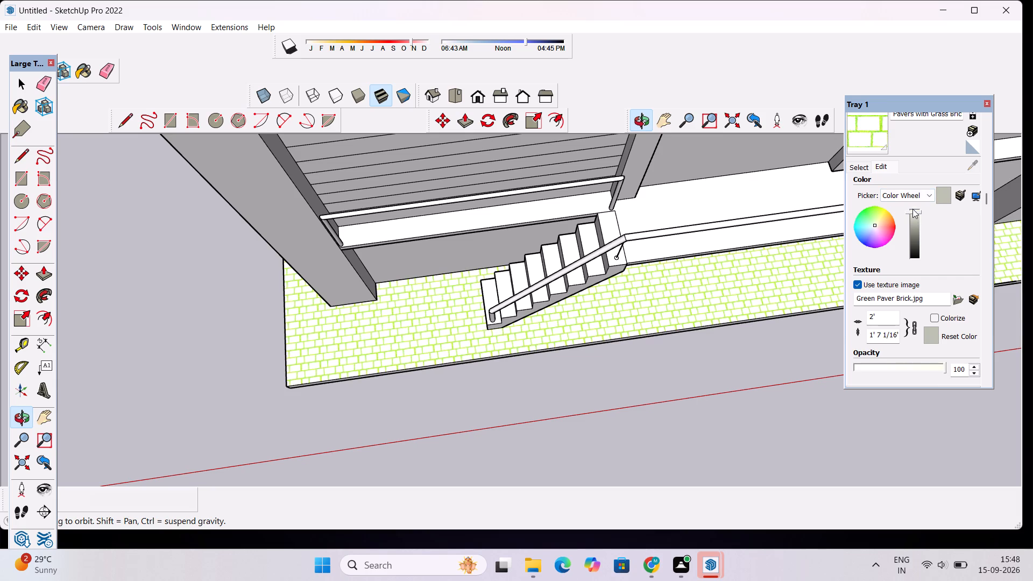
left_click(912, 217)
double_click(912, 221)
left_click(911, 225)
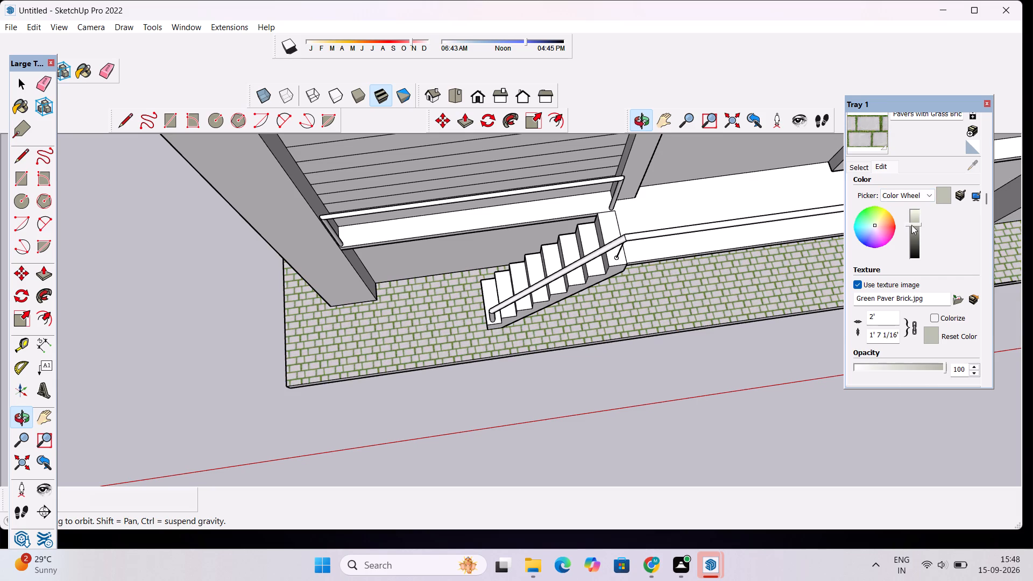
left_click(911, 227)
left_click(911, 228)
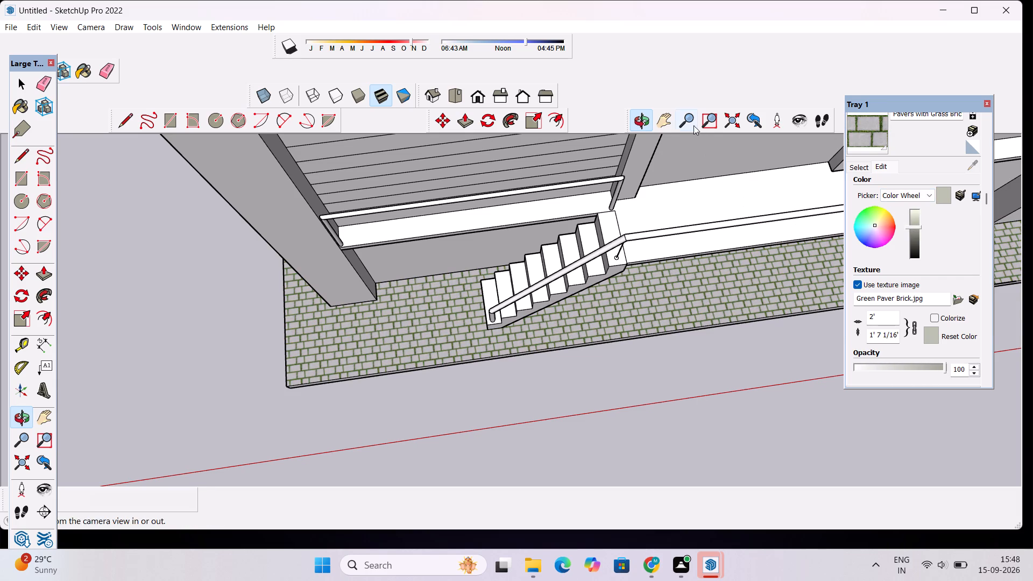
Examine the paved base slab around the stairs, the front and the origin-side strip.
left_click(643, 123)
left_click_drag(543, 277, 591, 258)
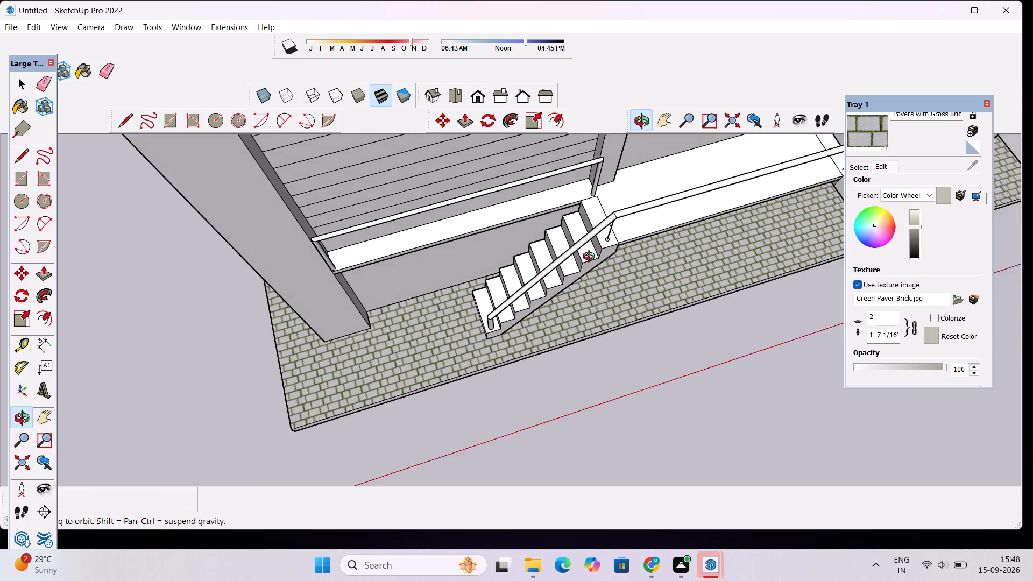
left_click_drag(591, 258, 662, 275)
scroll(652, 256, "down", 16)
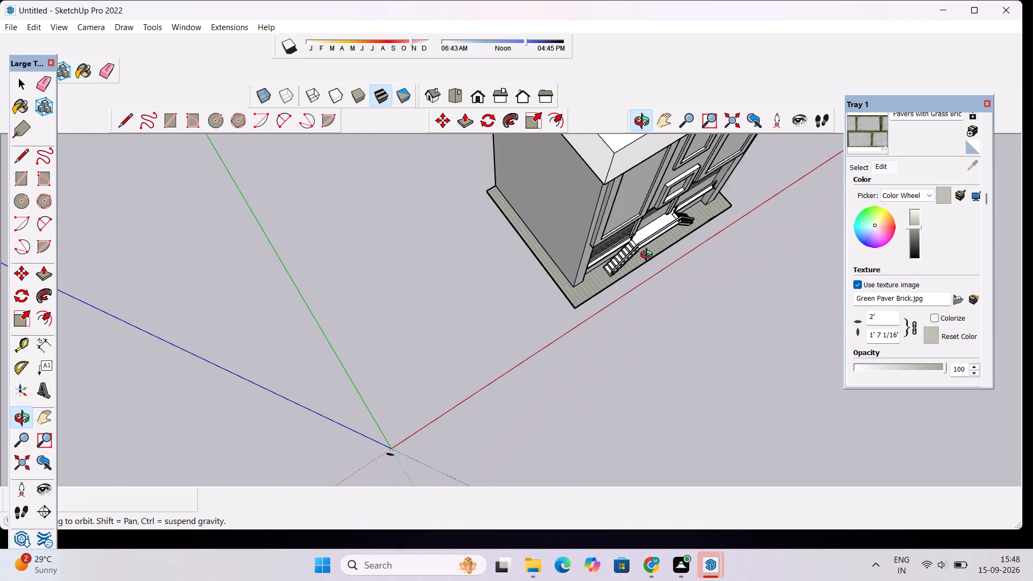
left_click_drag(745, 313, 680, 204)
scroll(700, 256, "up", 6)
left_click_drag(808, 325, 671, 247)
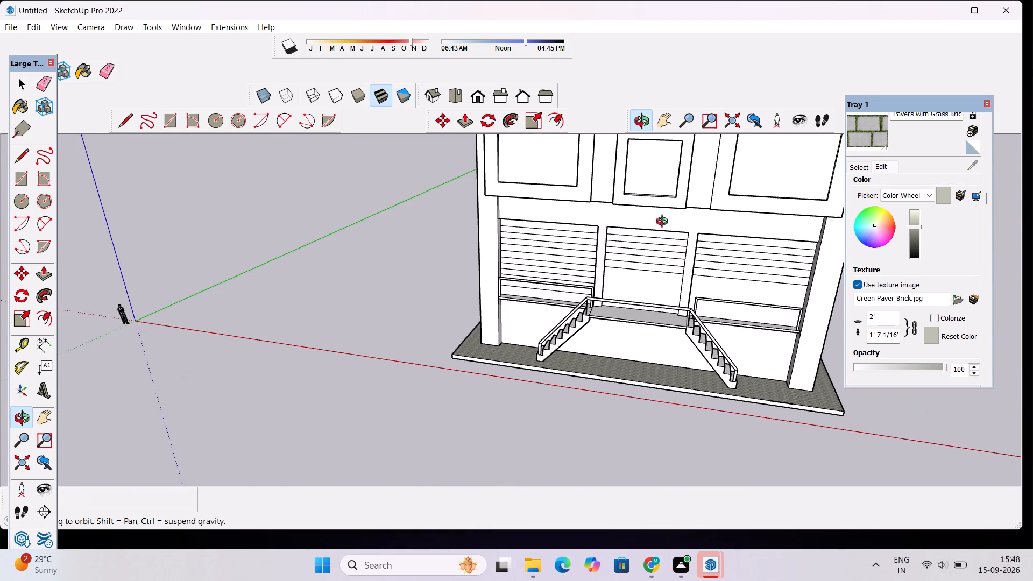
scroll(664, 211, "down", 6)
left_click_drag(711, 285, 790, 434)
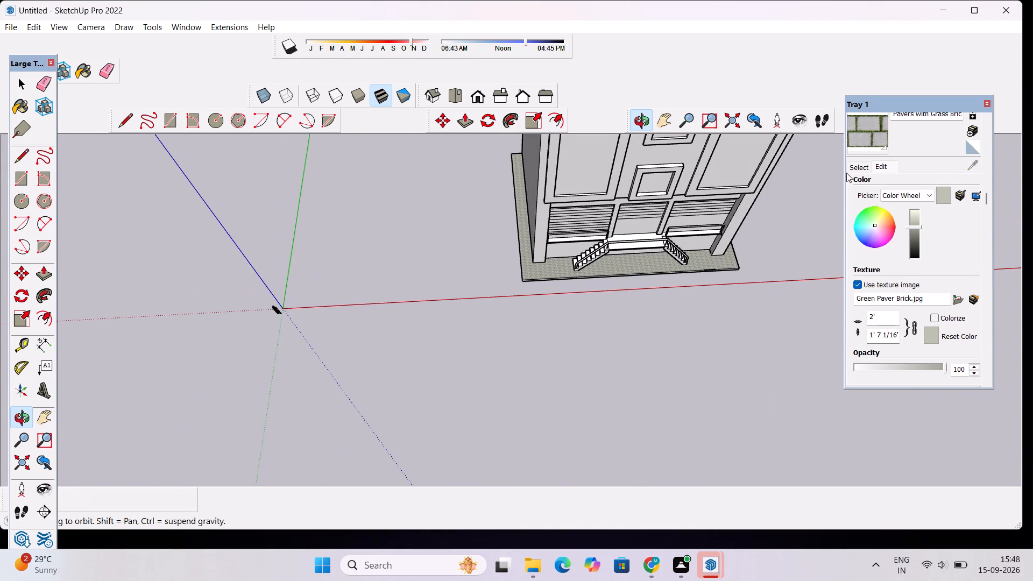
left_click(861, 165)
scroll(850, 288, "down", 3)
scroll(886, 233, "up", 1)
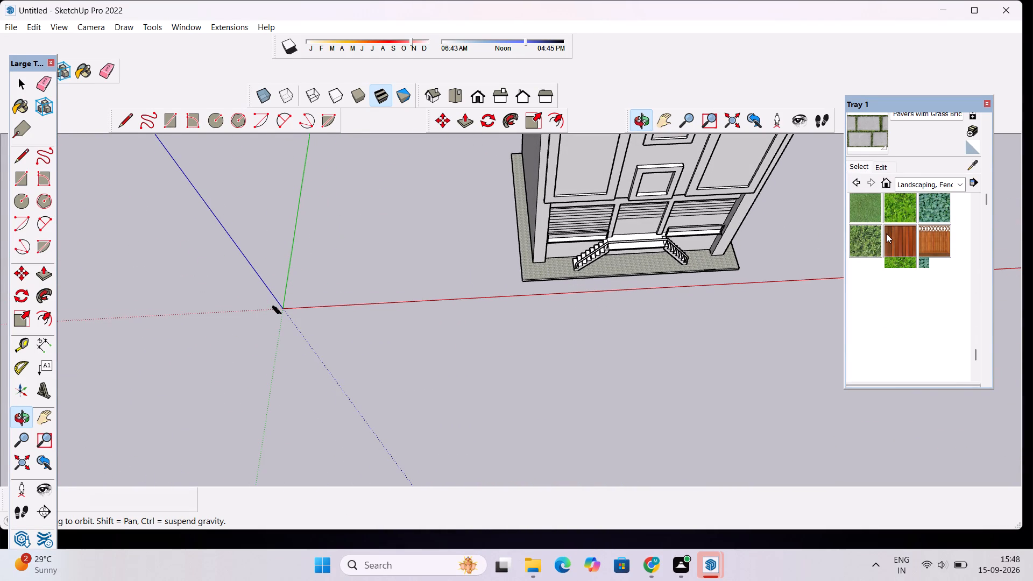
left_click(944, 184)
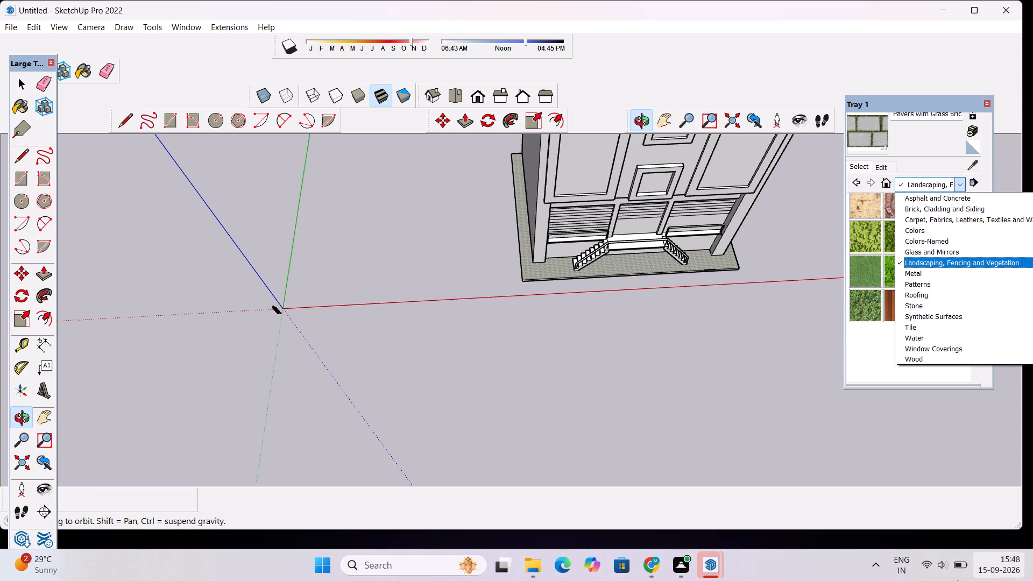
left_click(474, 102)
Draw a small rectangle in the upper part of the tall recessed panel on the facade side farther from the origin.
left_click(479, 102)
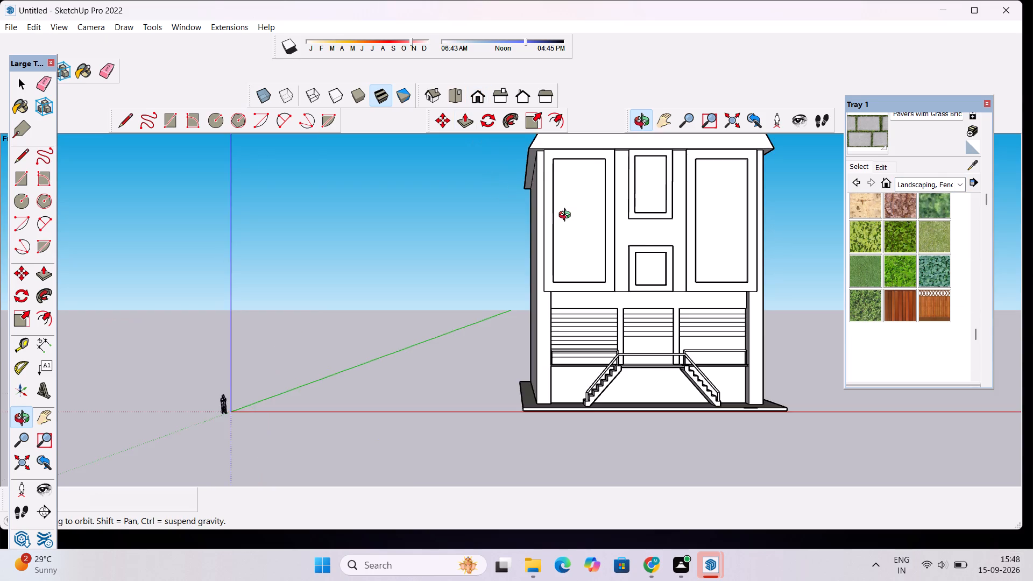
scroll(567, 216, "down", 7)
left_click_drag(640, 217, 638, 320)
scroll(627, 257, "up", 4)
left_click_drag(748, 229, 661, 252, "shift")
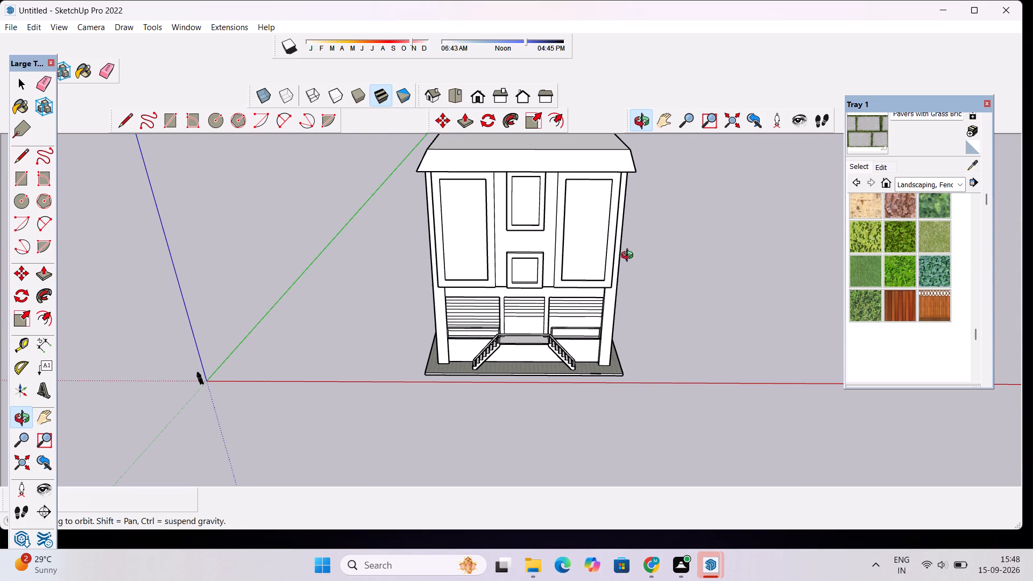
left_click_drag(432, 293, 430, 158)
scroll(553, 200, "up", 5)
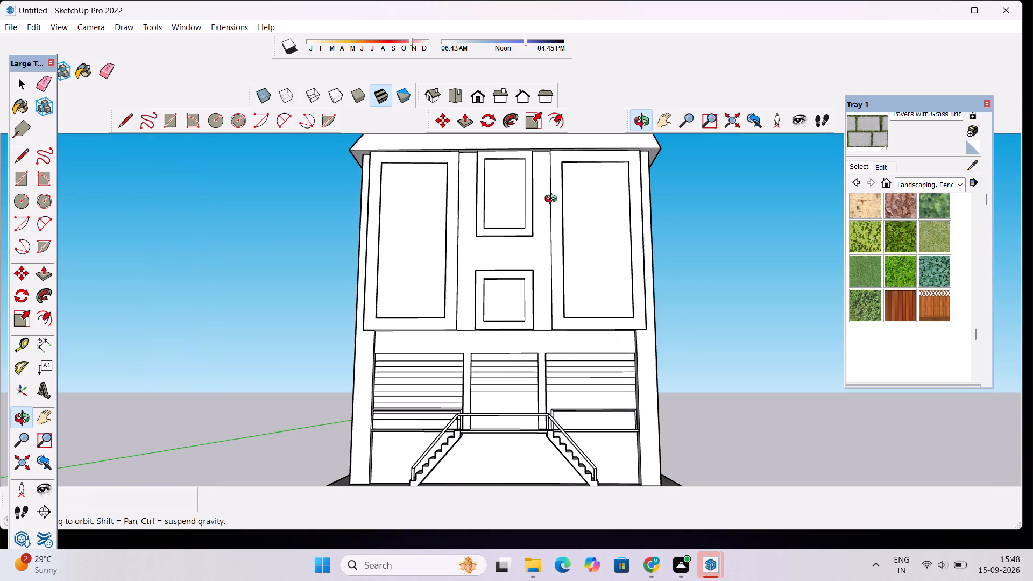
scroll(558, 188, "up", 8)
left_click_drag(597, 199, 584, 242)
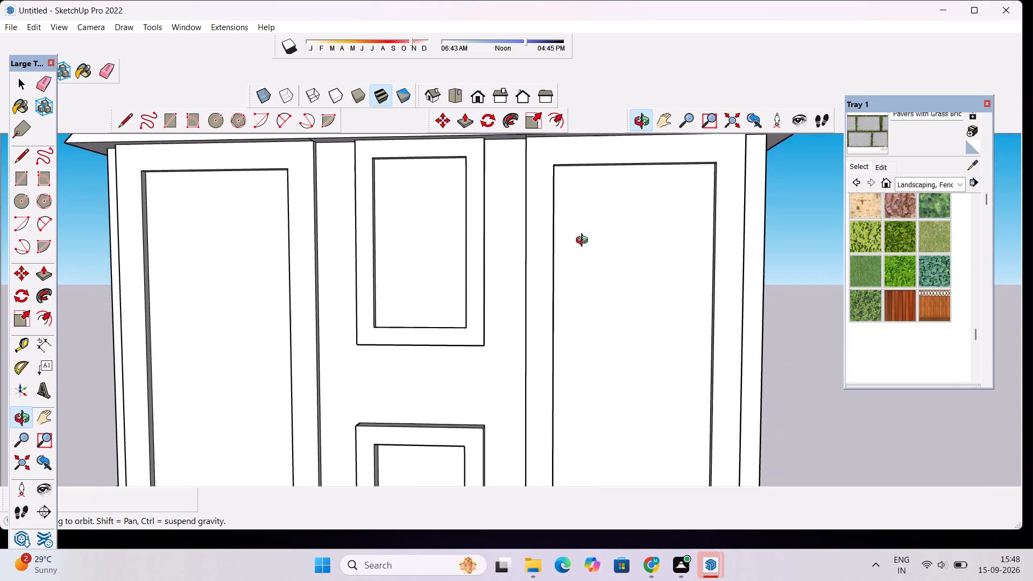
scroll(584, 242, "down", 6)
key("r")
scroll(583, 242, "up", 3)
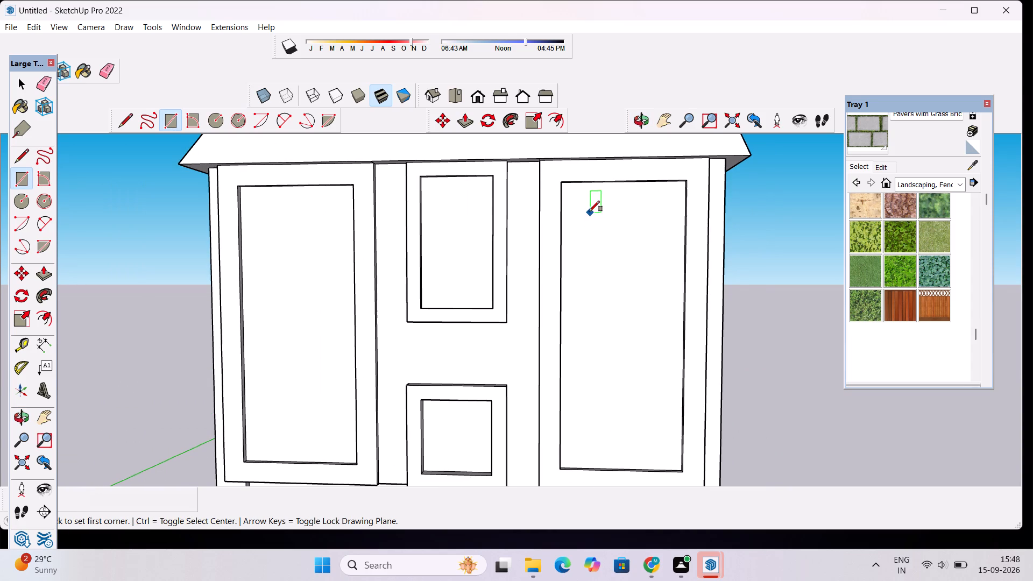
left_click(589, 211)
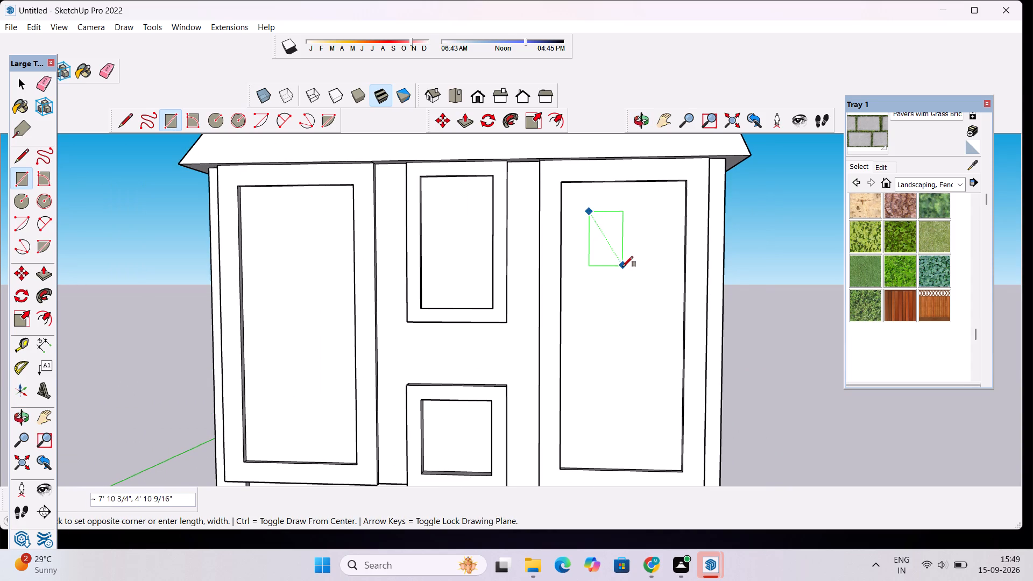
left_click(645, 265)
Copy the small rectangle twice straight down its tall panel, at spacings of about 12' 10" and 12' 1".
key("space")
double_click(632, 245)
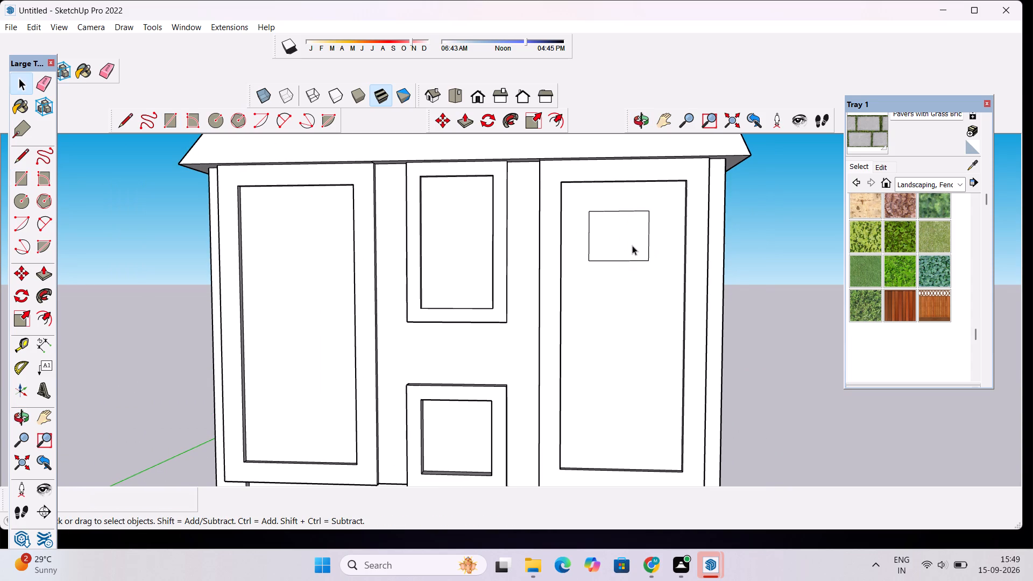
key("m")
left_click(622, 260)
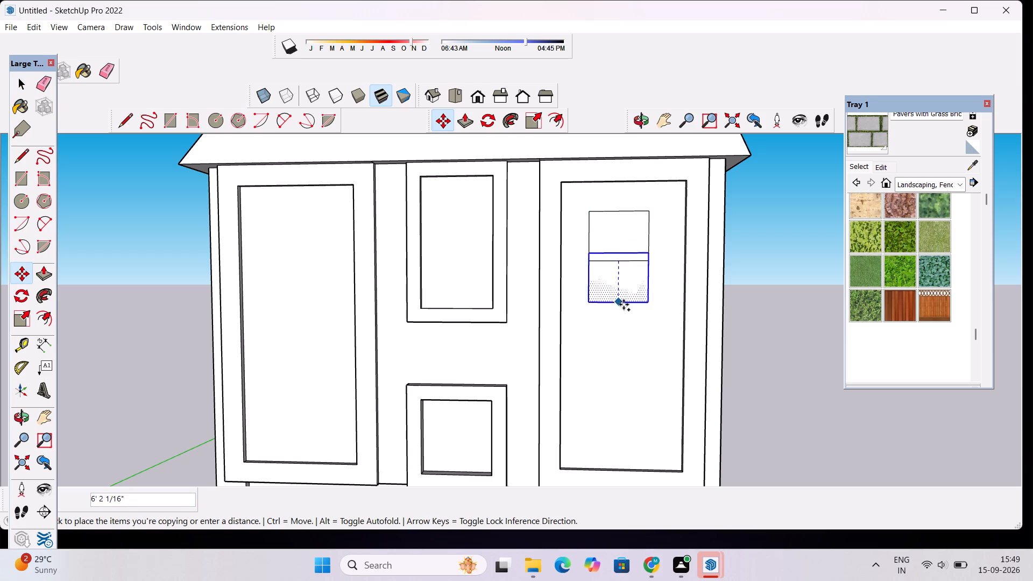
left_click(616, 345)
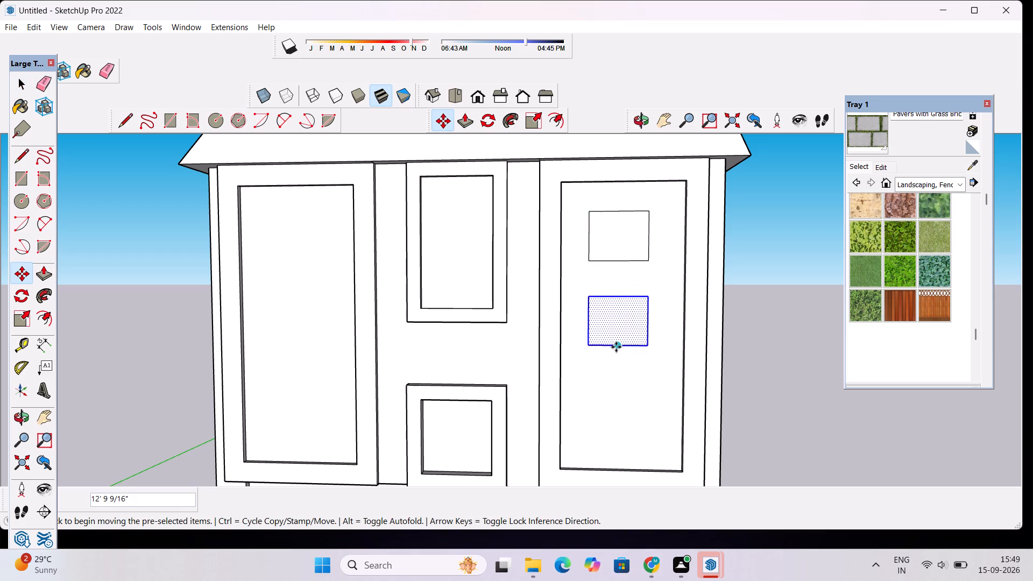
left_click(616, 347)
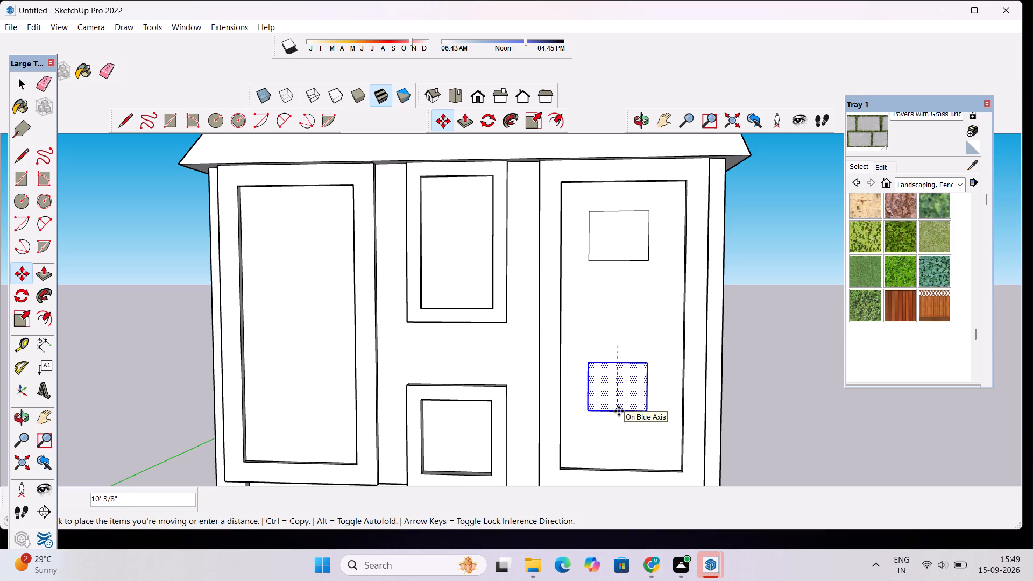
left_click(617, 424)
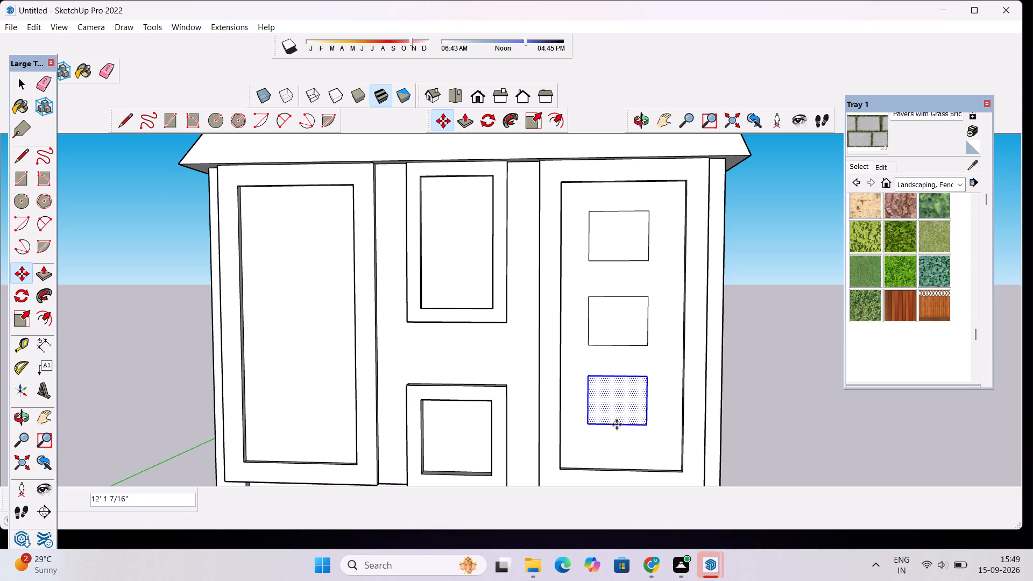
Copy the lowest rectangle about 49' 5" across into the origin-side tall panel and twice upward there, about 12' apart.
left_click(586, 400)
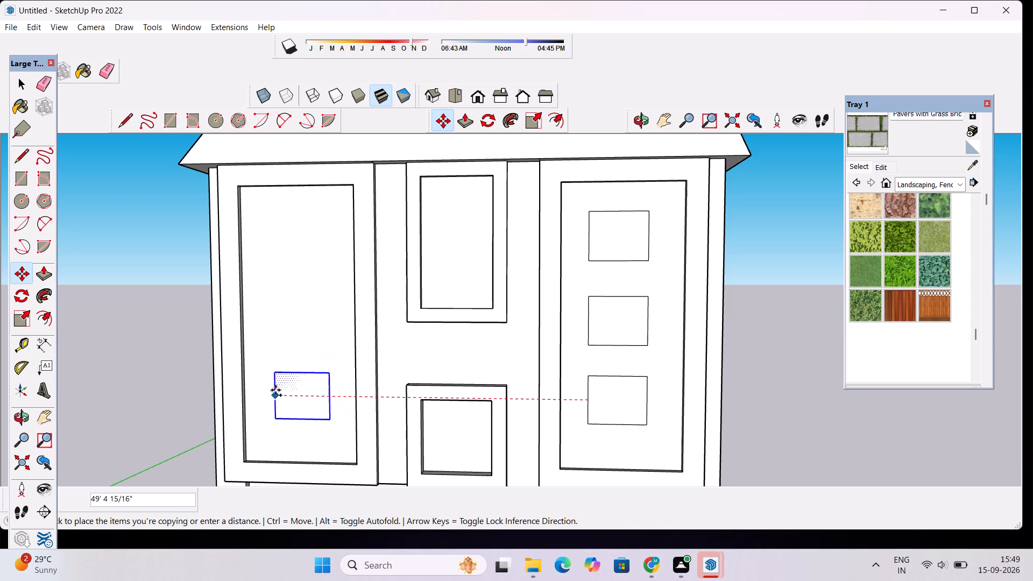
left_click(275, 391)
left_click(304, 371)
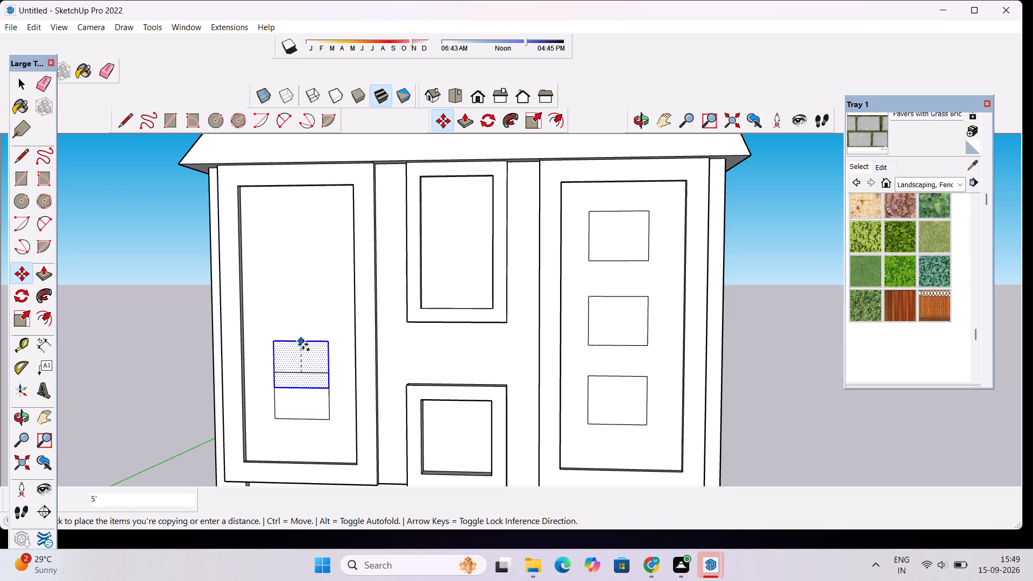
left_click(300, 295)
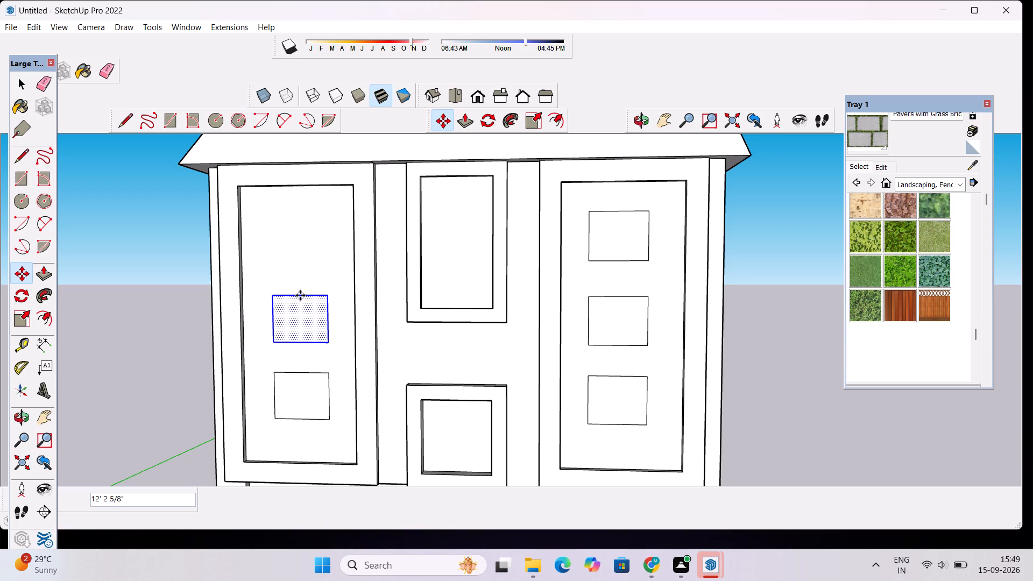
left_click(299, 296)
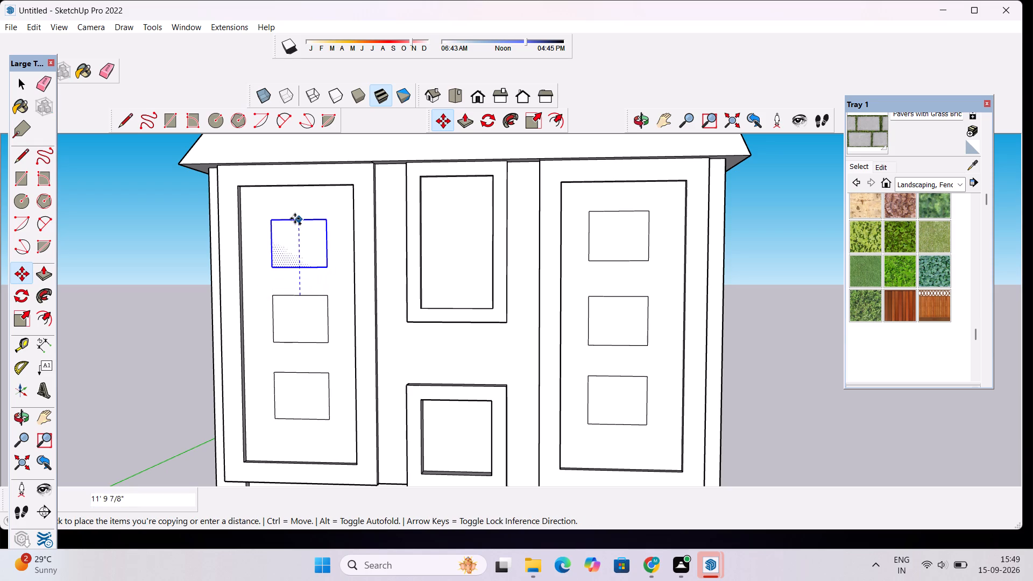
left_click(296, 217)
key("space")
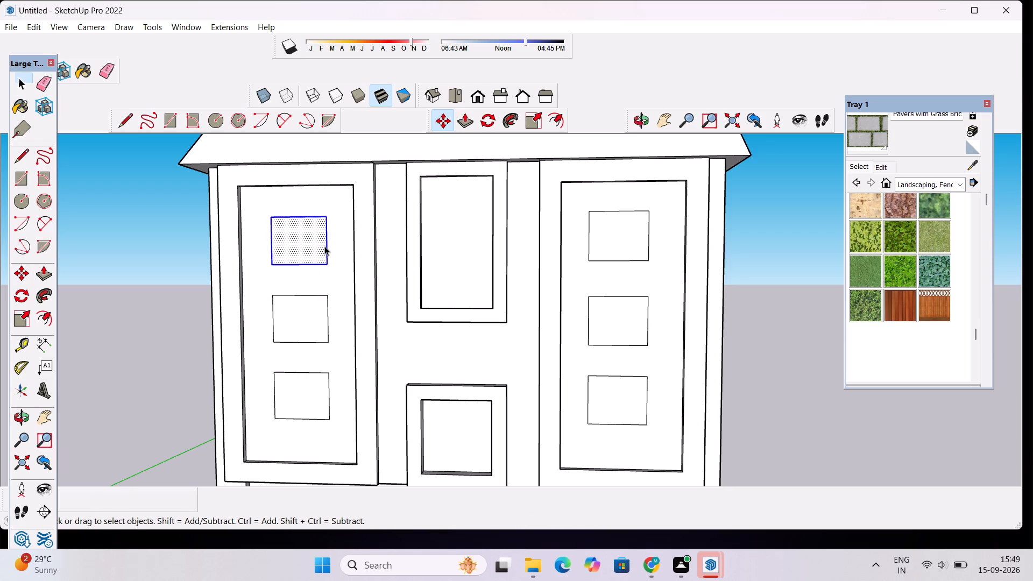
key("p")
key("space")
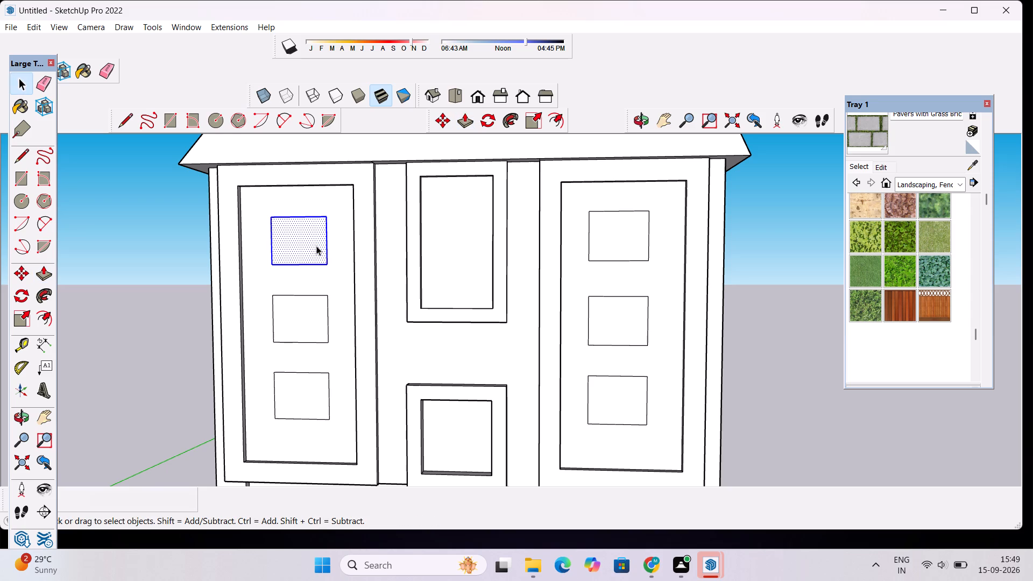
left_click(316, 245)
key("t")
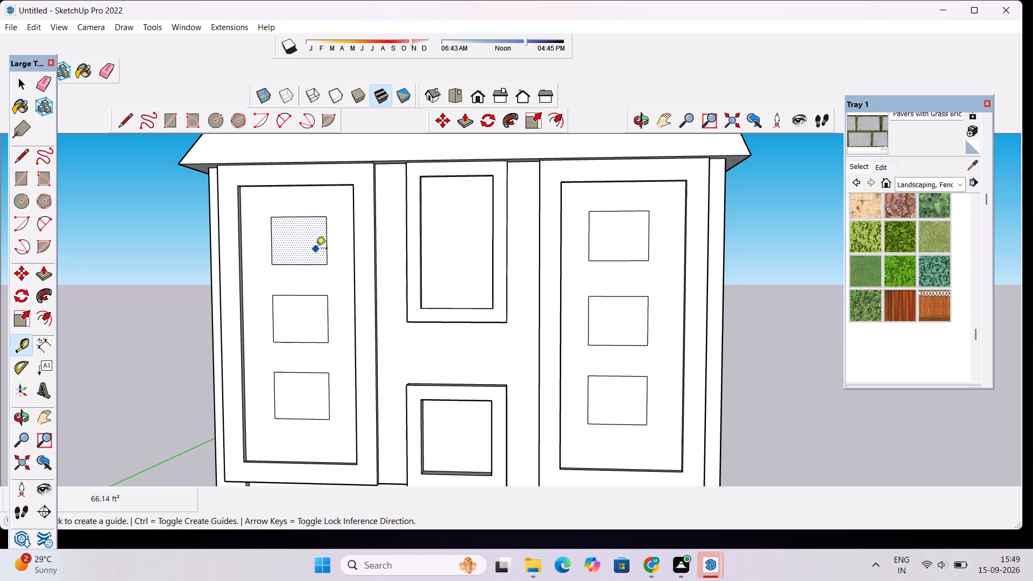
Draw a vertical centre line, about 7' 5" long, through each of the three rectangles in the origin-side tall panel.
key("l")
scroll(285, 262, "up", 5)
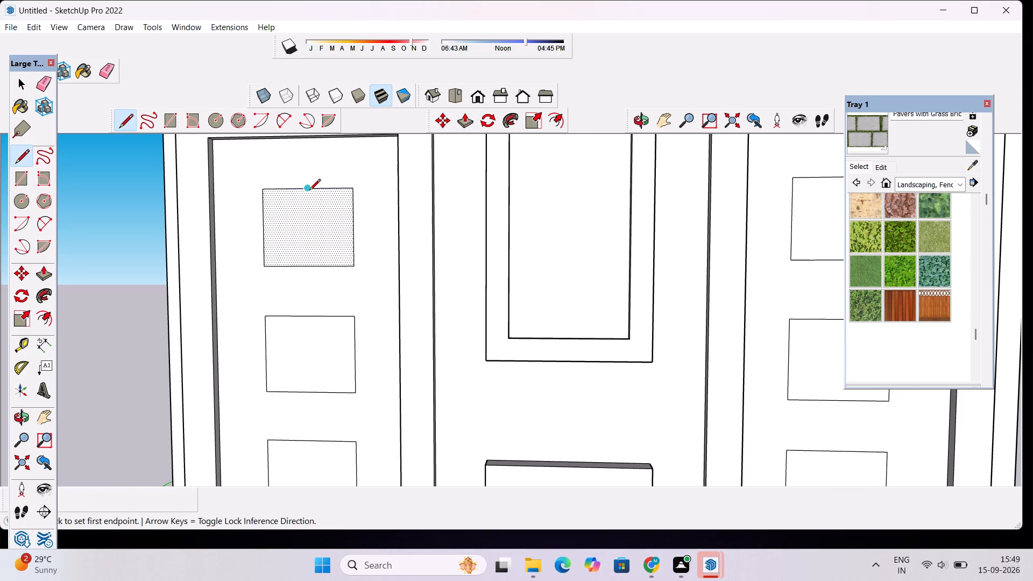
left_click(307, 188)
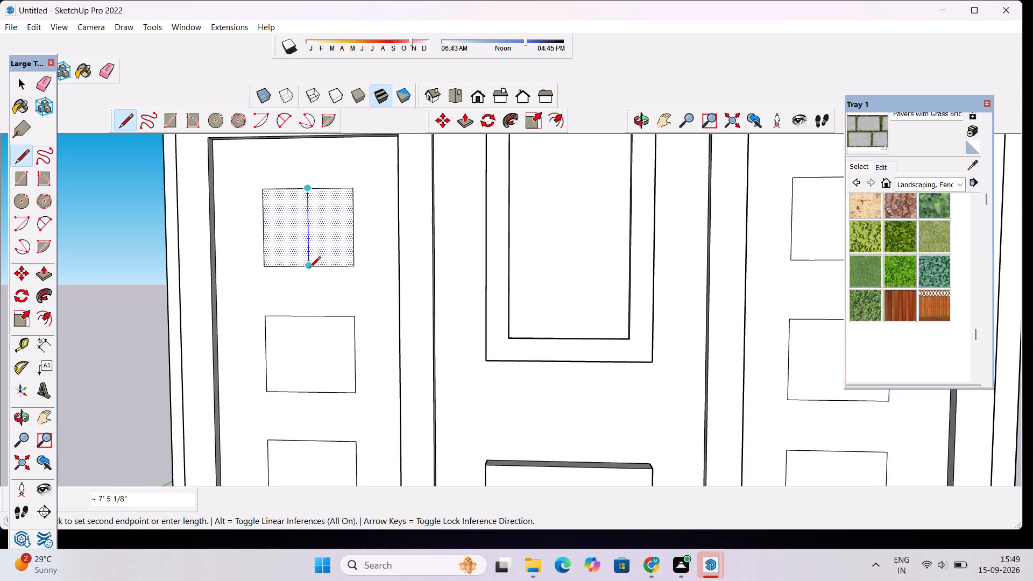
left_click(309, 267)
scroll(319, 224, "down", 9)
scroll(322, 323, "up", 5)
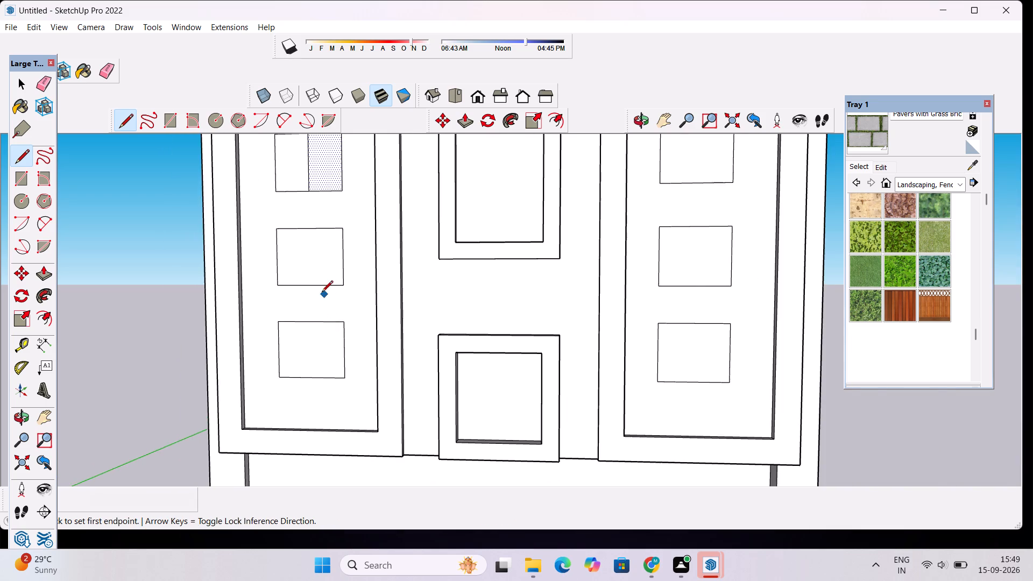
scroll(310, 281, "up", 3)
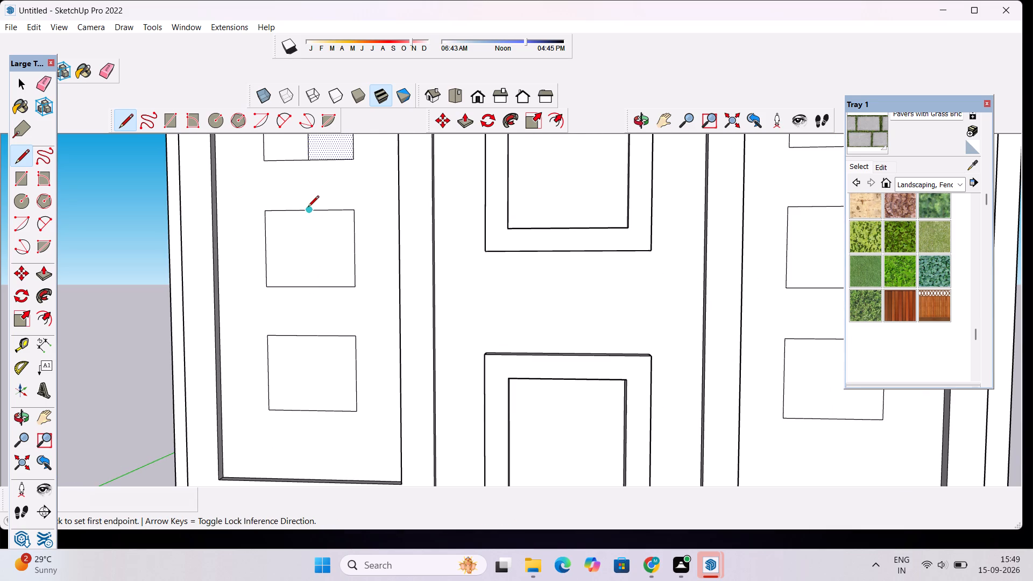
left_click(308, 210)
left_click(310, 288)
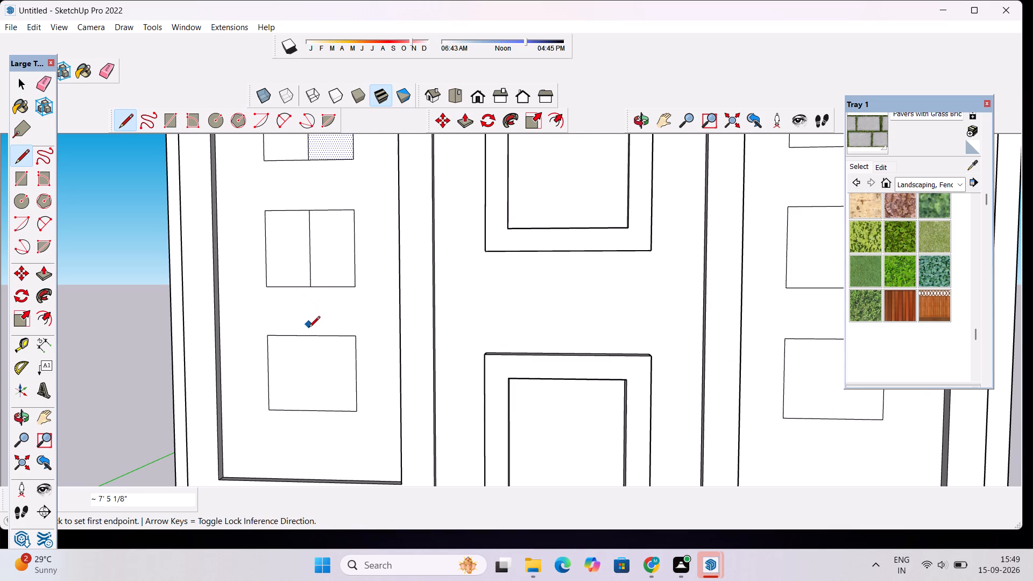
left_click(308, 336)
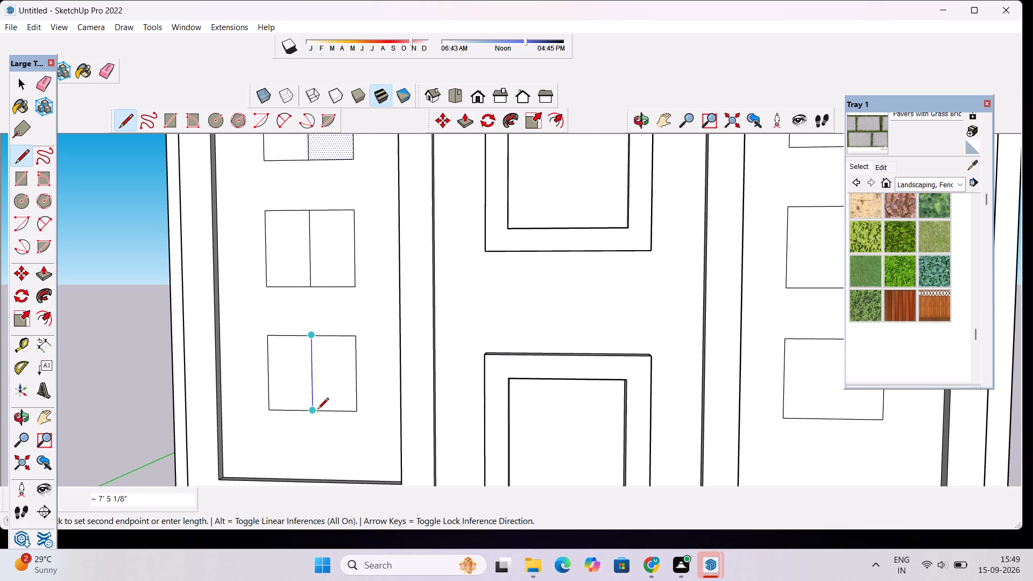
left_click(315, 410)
Draw a vertical centre line, about 7' 5" long, through each of the three rectangles in the tall panel farther from the origin.
scroll(189, 282, "down", 10)
scroll(471, 336, "up", 8)
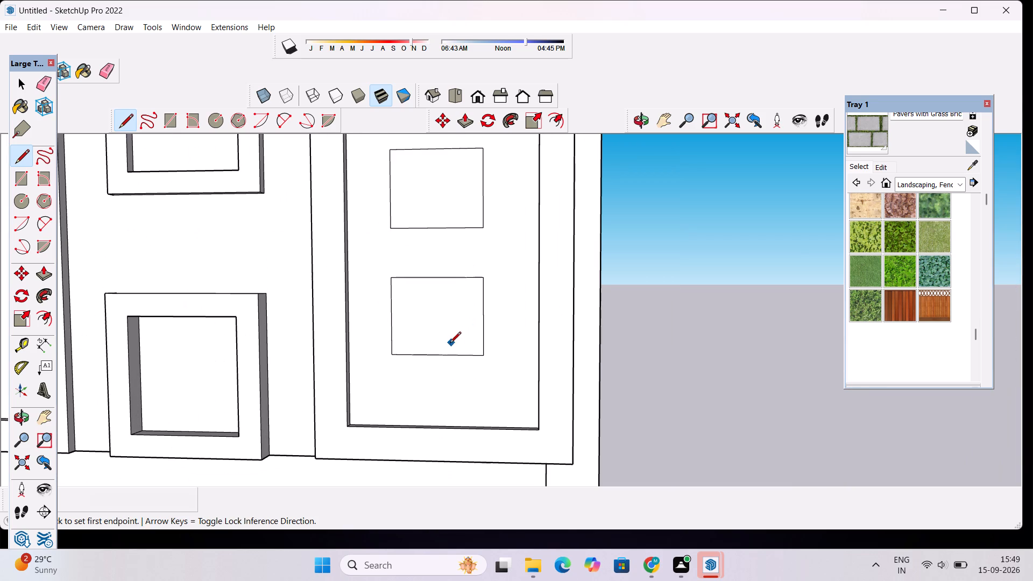
left_click(435, 356)
left_click(435, 279)
left_click(433, 230)
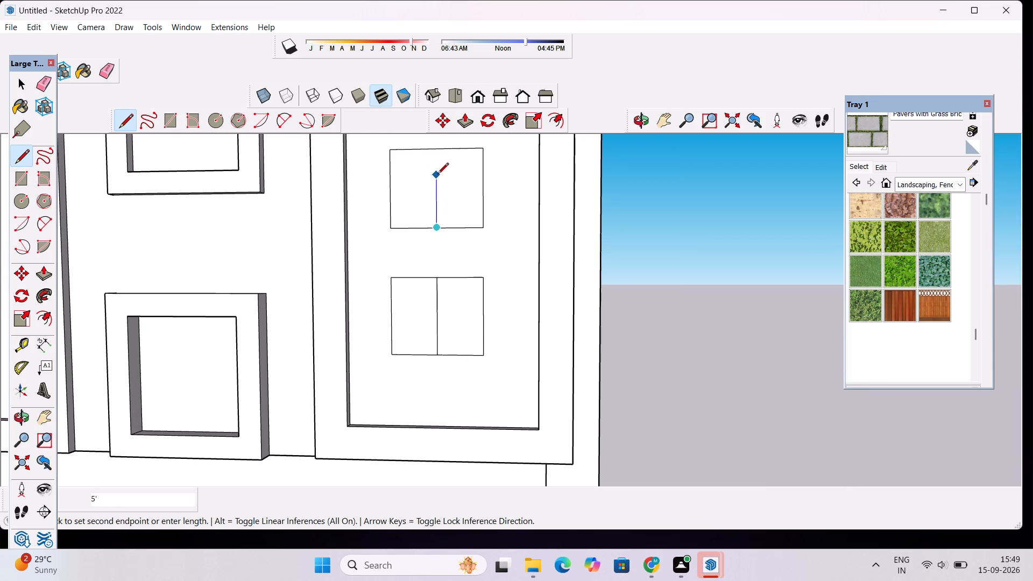
left_click(435, 148)
scroll(452, 230, "down", 13)
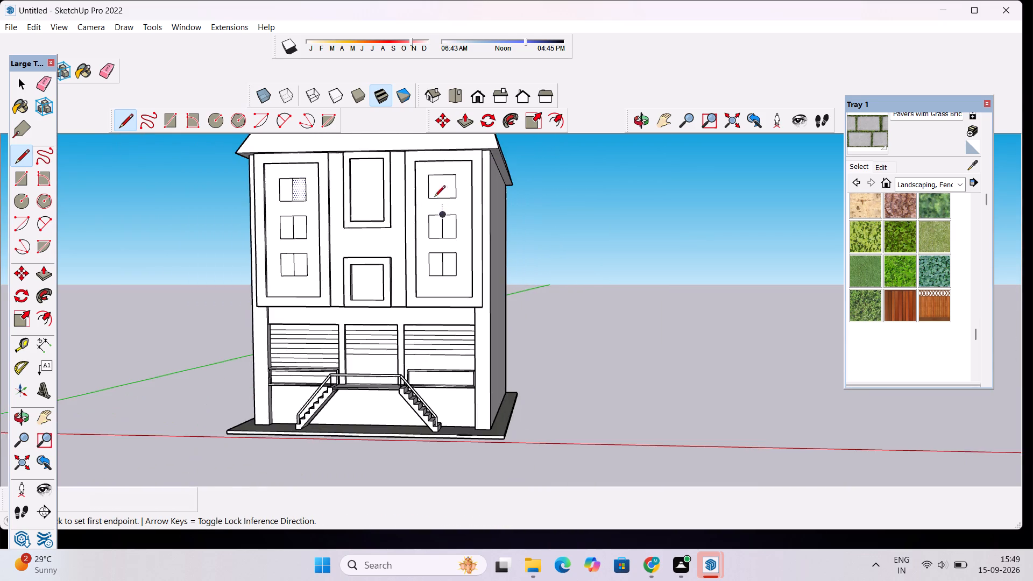
scroll(443, 153, "up", 9)
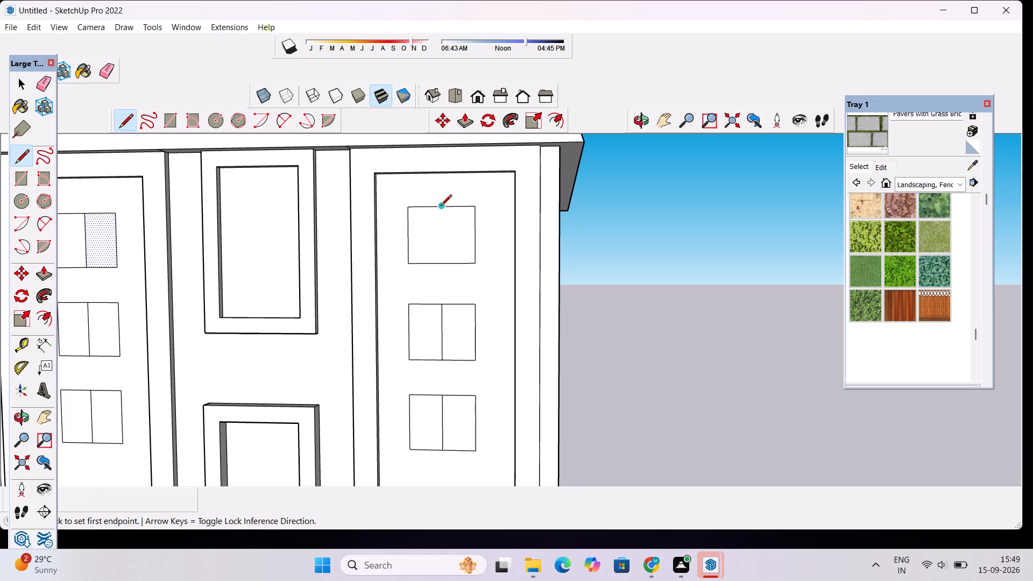
left_click(441, 207)
left_click(441, 264)
scroll(447, 262, "down", 10)
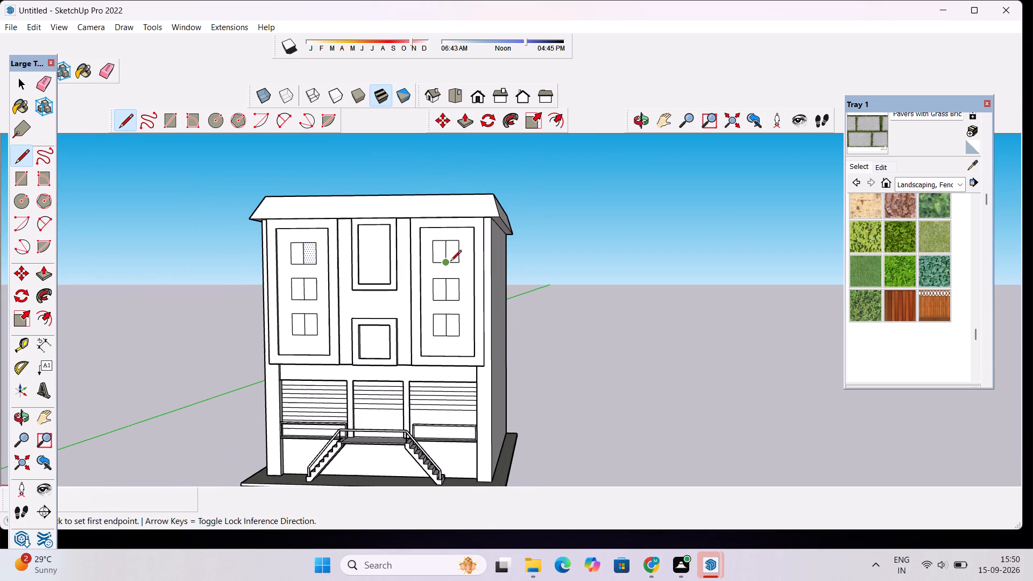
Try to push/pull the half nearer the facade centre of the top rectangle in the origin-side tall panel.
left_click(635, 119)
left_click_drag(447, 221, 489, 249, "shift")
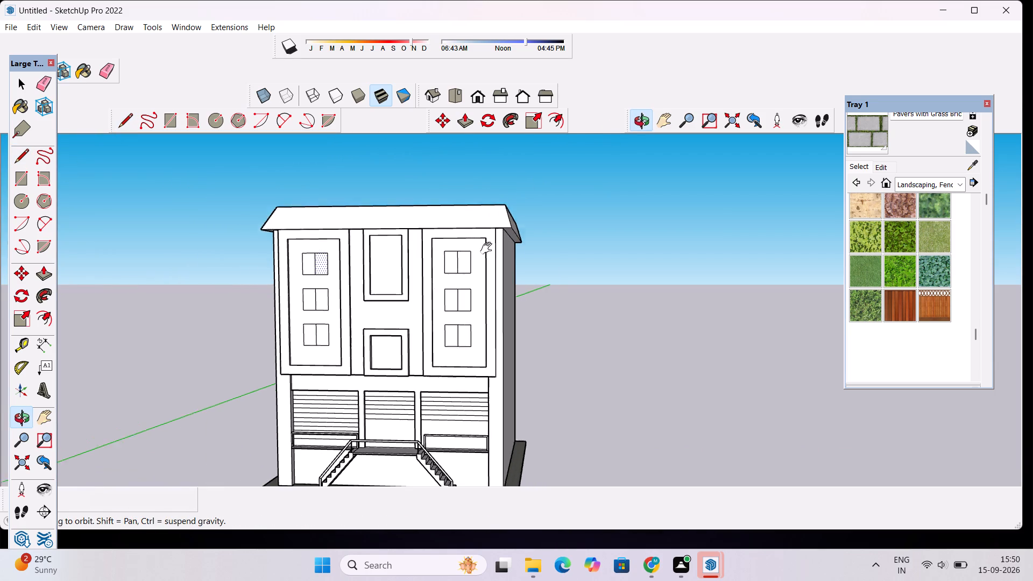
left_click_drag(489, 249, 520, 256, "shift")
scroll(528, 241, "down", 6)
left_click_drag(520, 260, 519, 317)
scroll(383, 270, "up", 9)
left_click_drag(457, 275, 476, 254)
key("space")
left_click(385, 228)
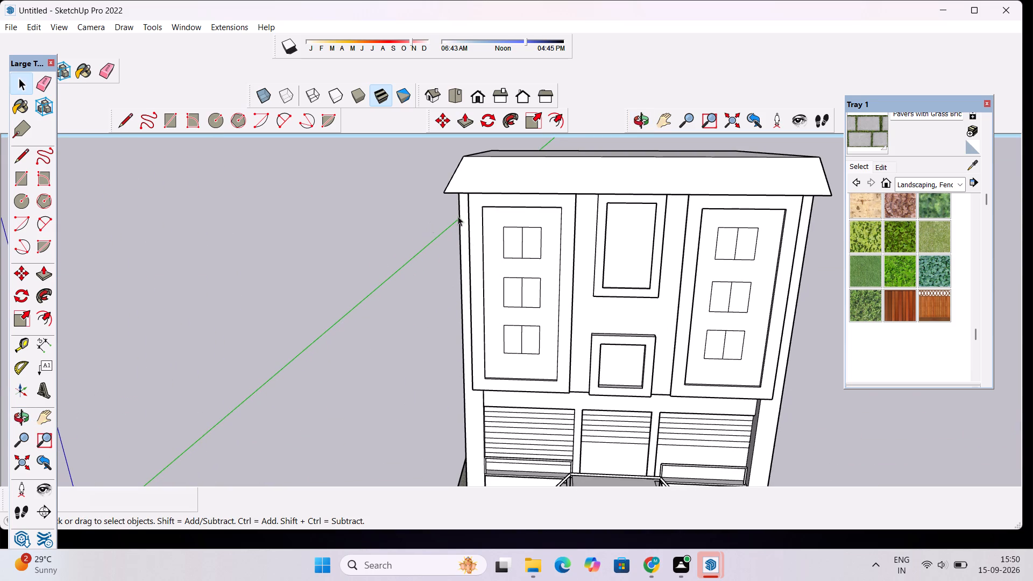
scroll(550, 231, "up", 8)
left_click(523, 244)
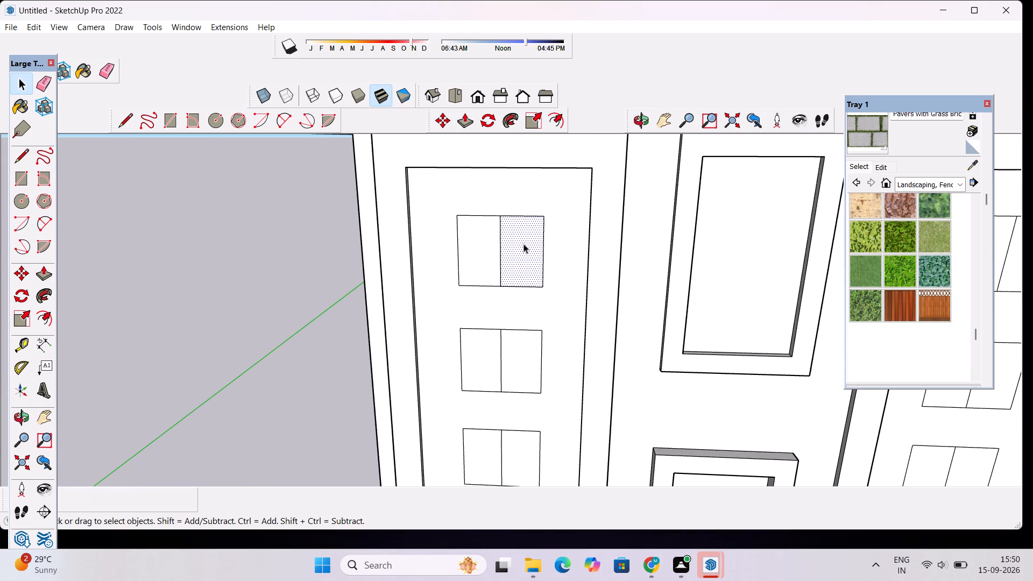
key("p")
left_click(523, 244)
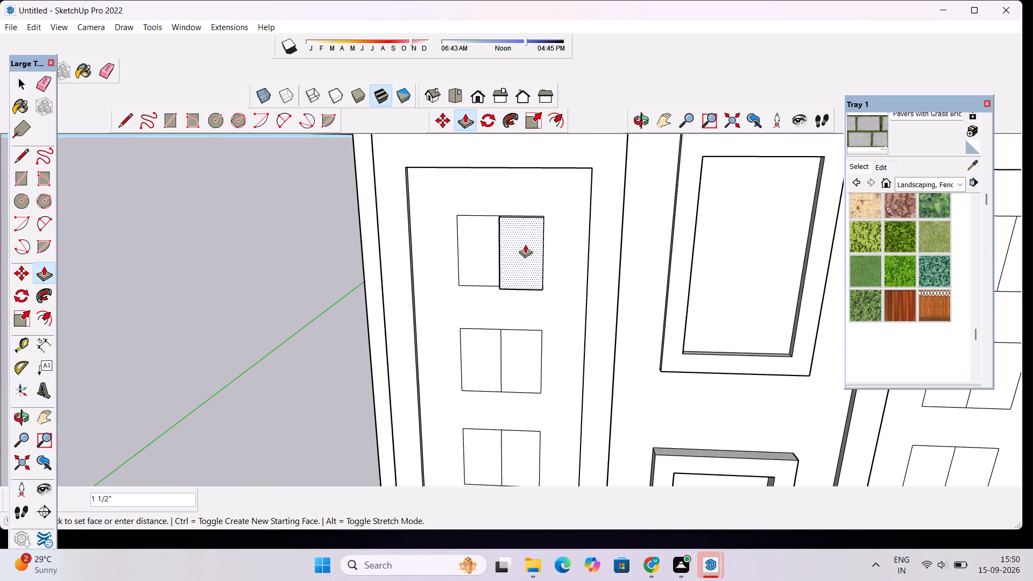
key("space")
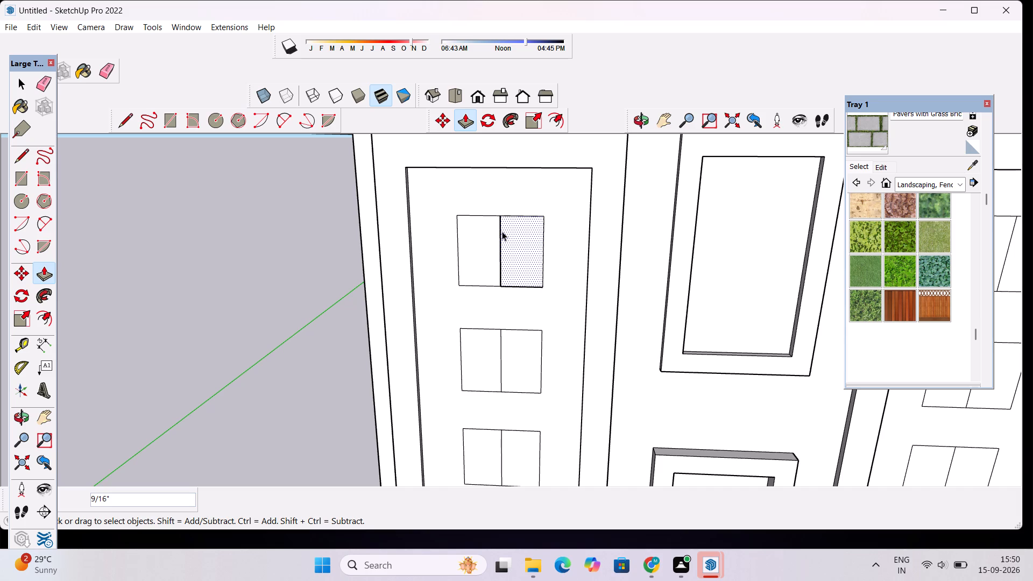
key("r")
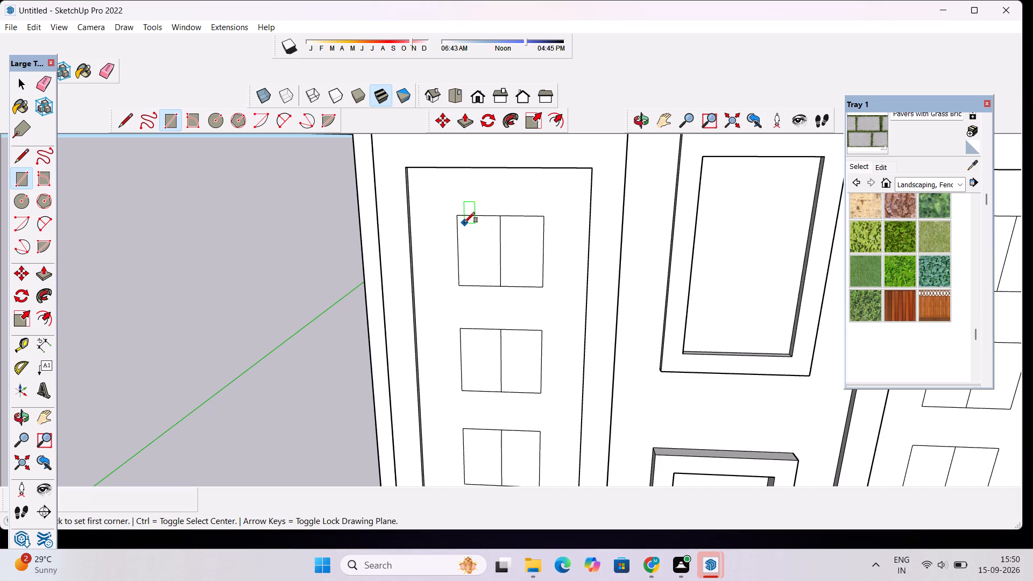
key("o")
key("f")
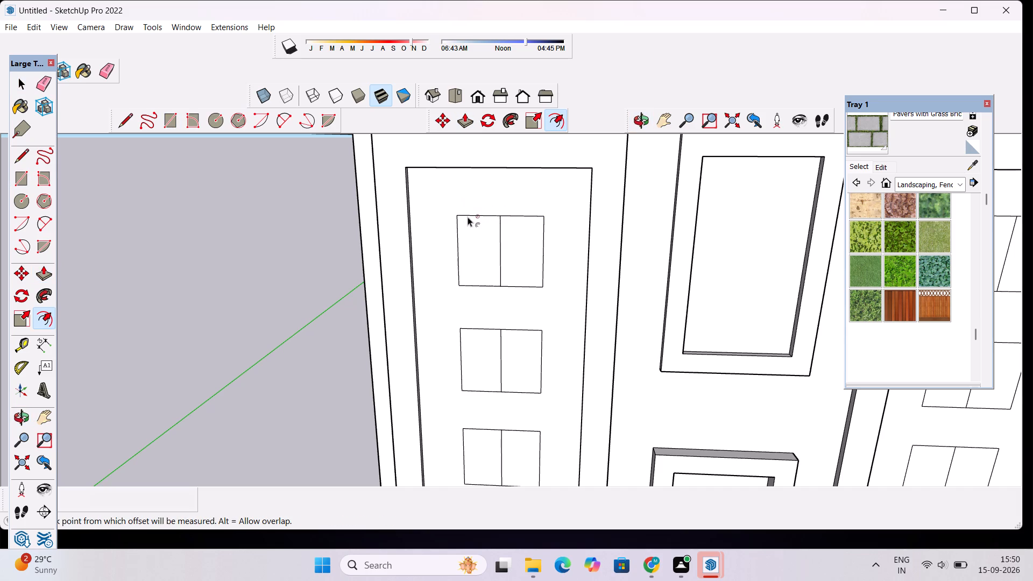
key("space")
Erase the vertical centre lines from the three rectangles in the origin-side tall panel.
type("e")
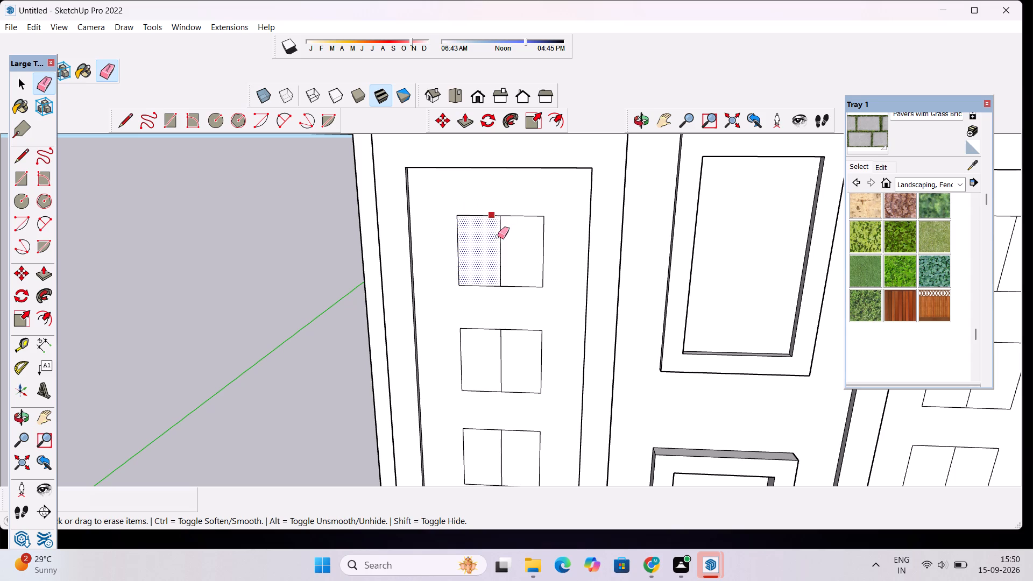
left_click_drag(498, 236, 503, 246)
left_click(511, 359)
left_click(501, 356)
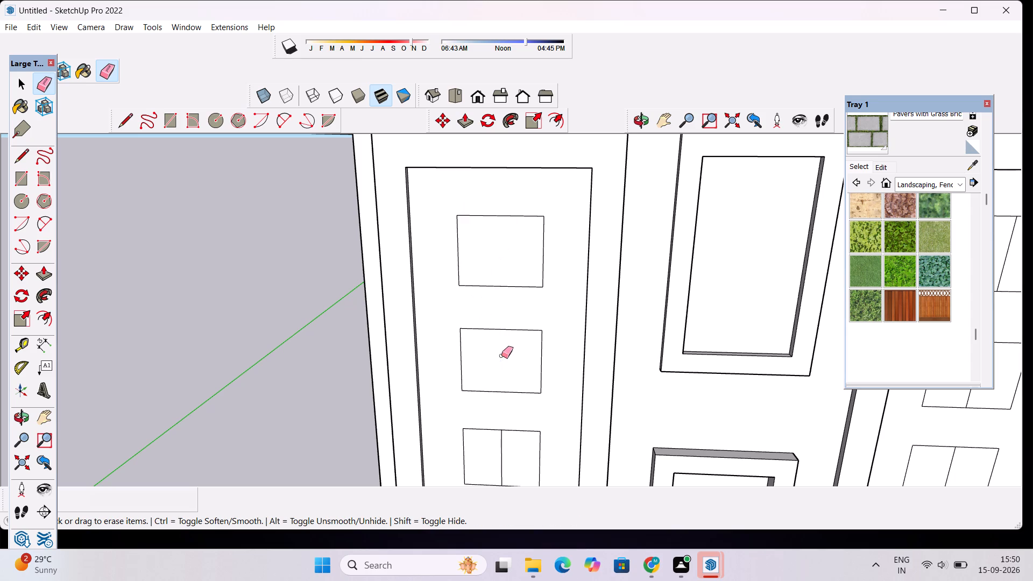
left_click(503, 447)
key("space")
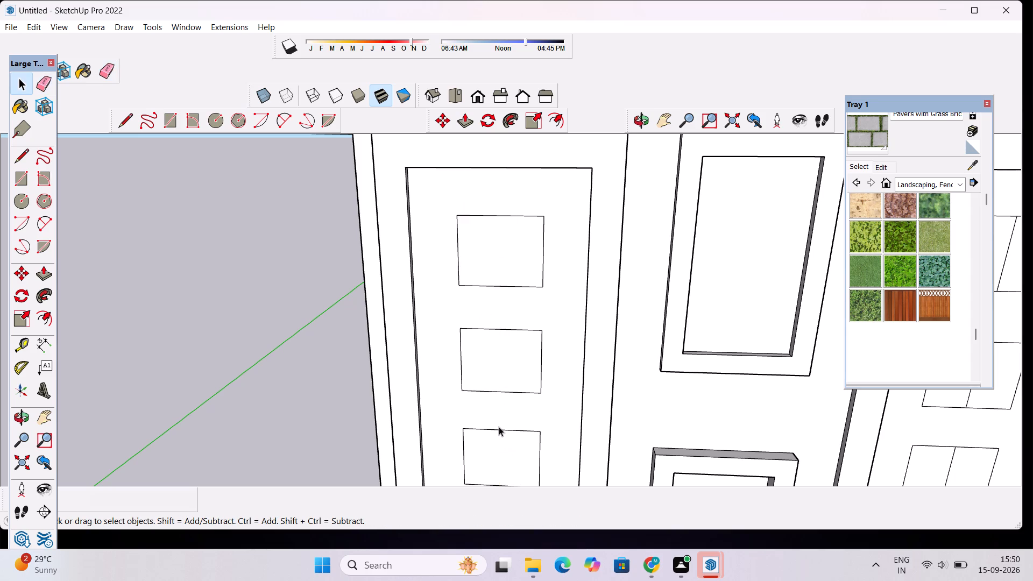
Offset the outlines of the origin-side tall panel's top, middle and bottom rectangles inward about 5 3/4", 8" and 7 3/8" respectively.
type("of")
left_click(514, 217)
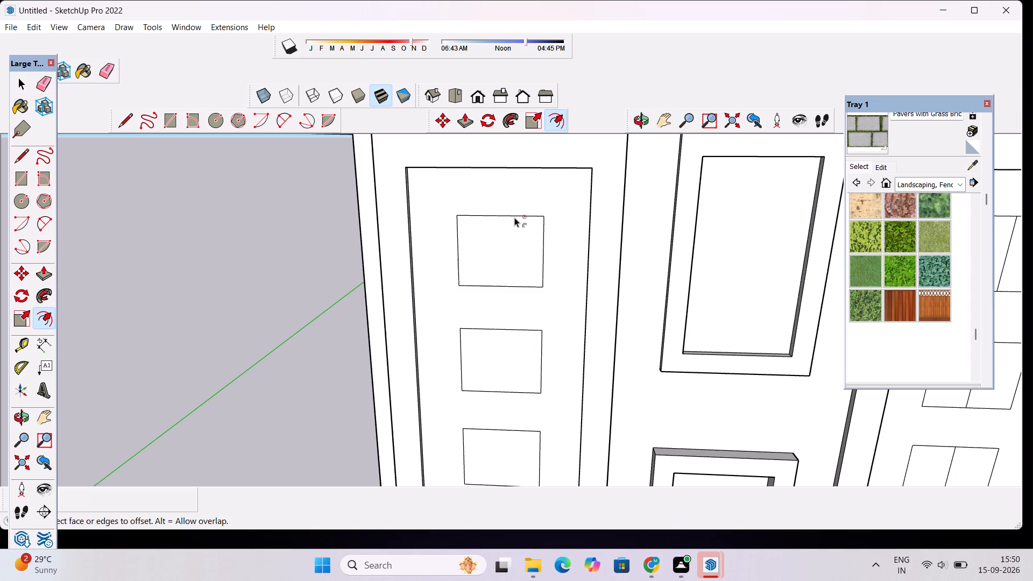
left_click(509, 219)
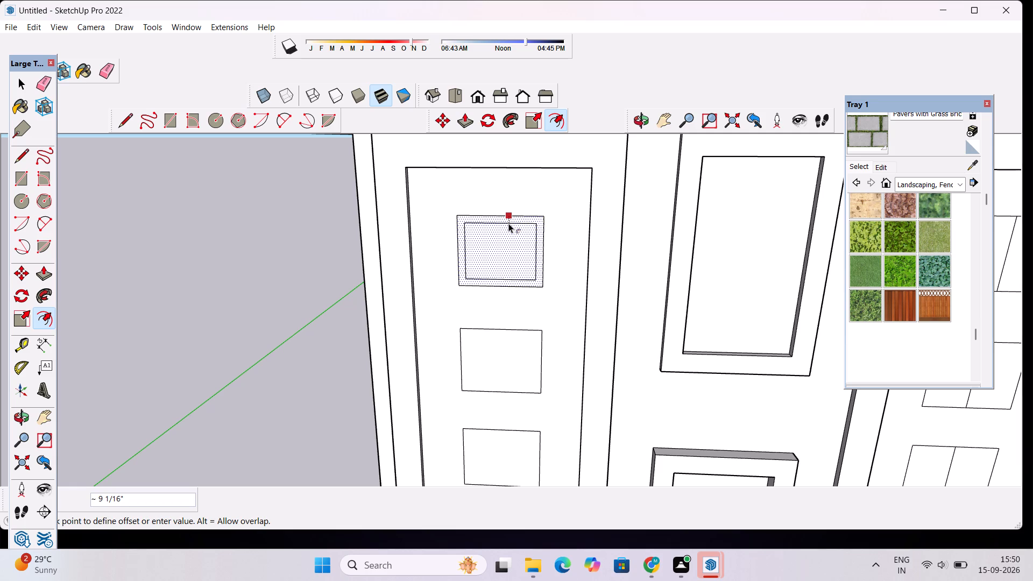
left_click(508, 221)
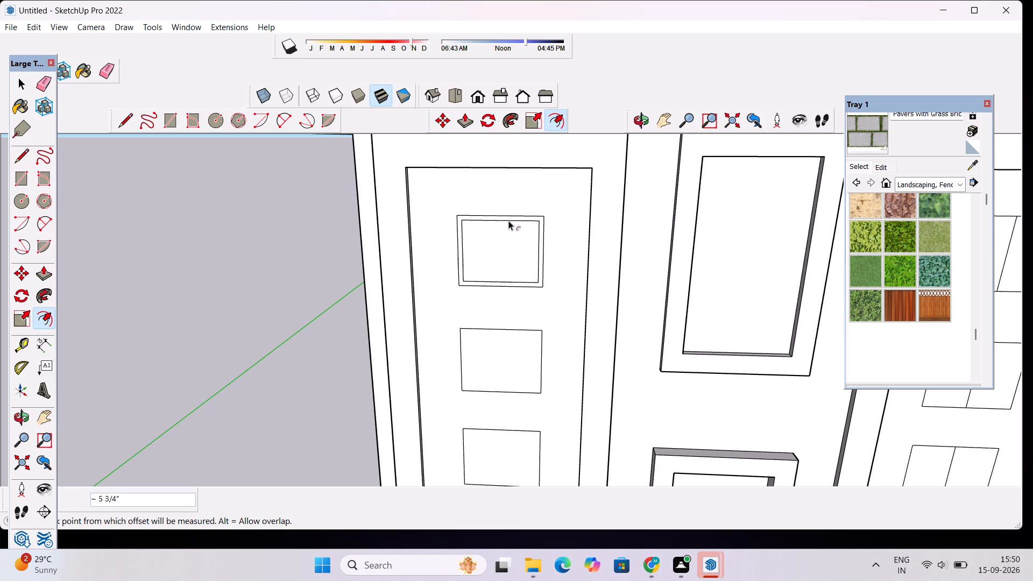
scroll(518, 218, "down", 6)
scroll(491, 290, "up", 3)
scroll(491, 294, "down", 2)
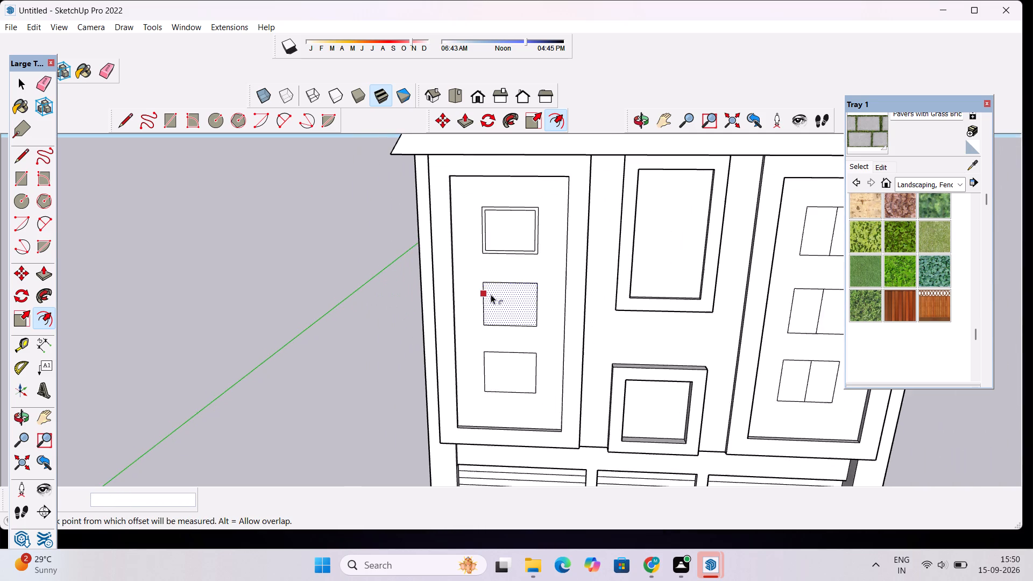
scroll(494, 294, "up", 5)
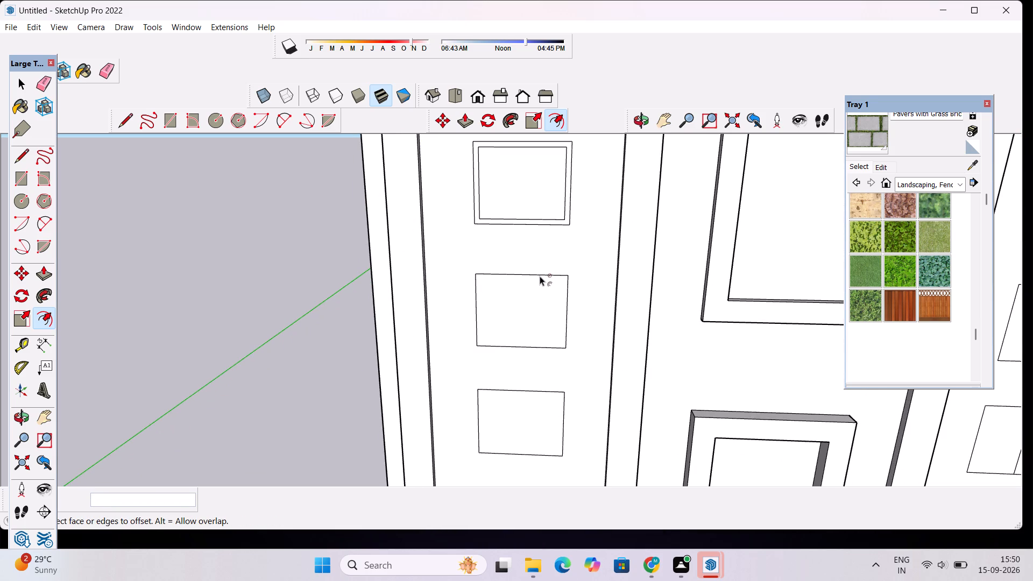
left_click(547, 278)
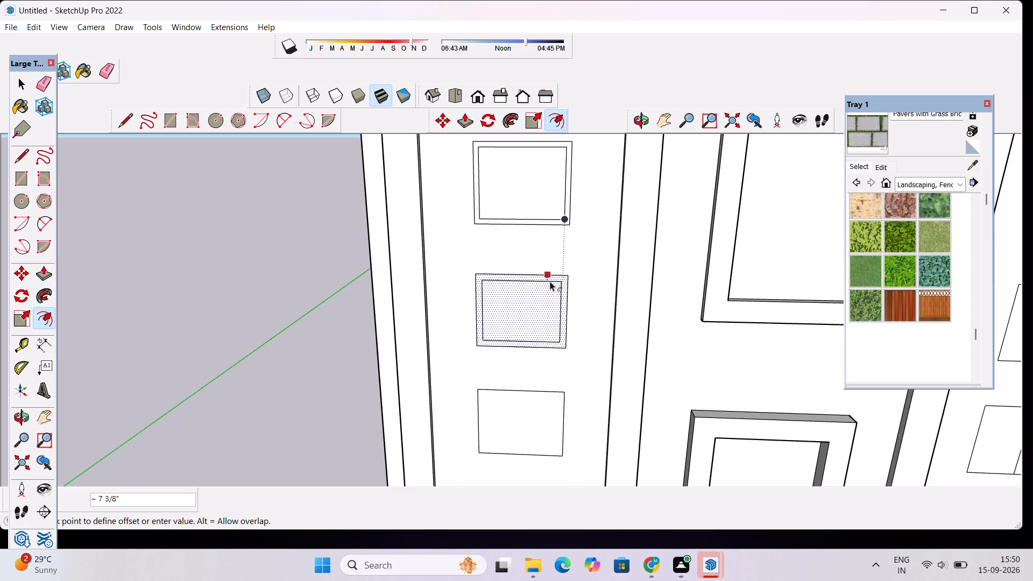
left_click(551, 282)
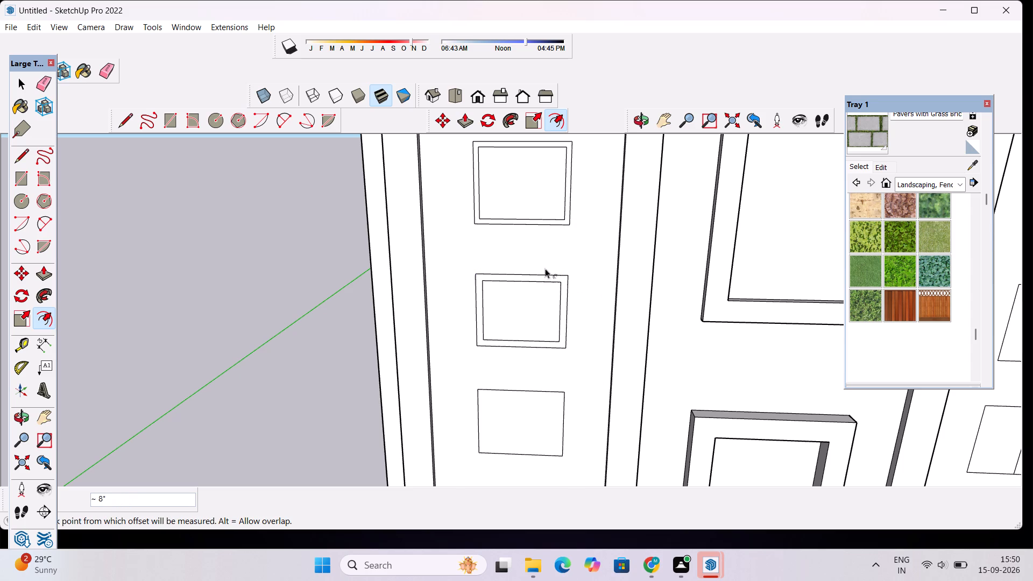
scroll(537, 209, "down", 8)
scroll(525, 313, "up", 4)
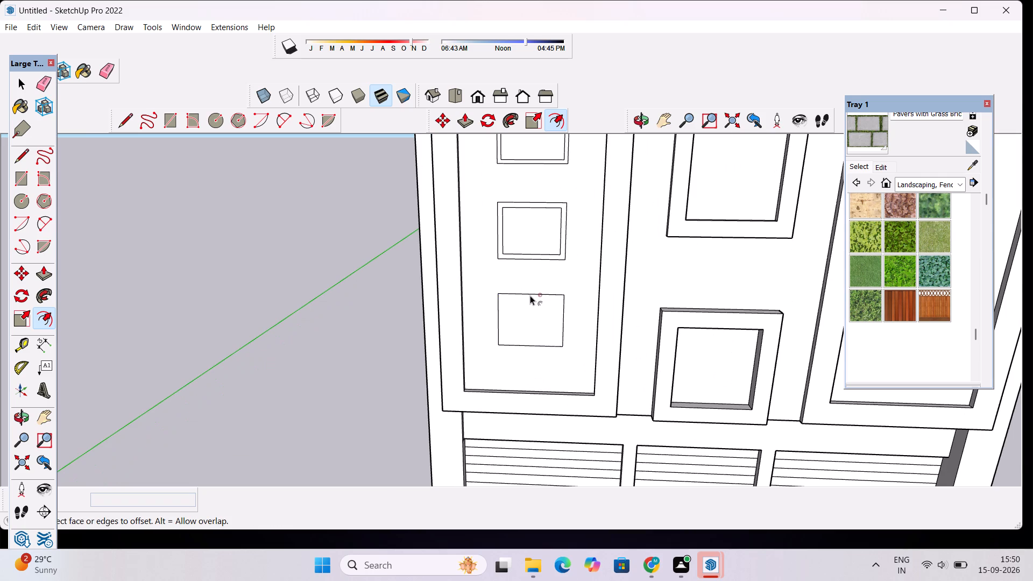
left_click(527, 297)
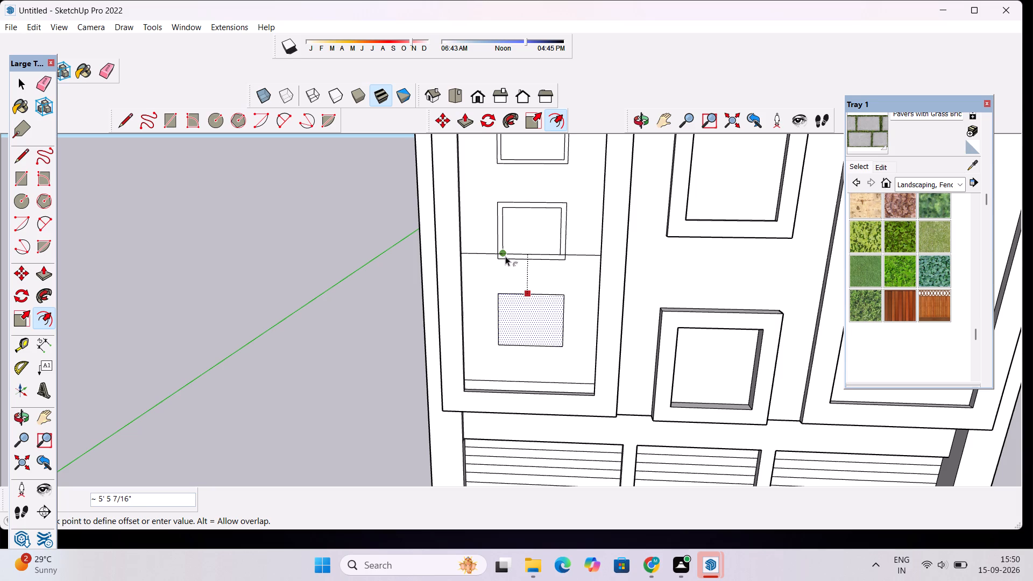
left_click(516, 298)
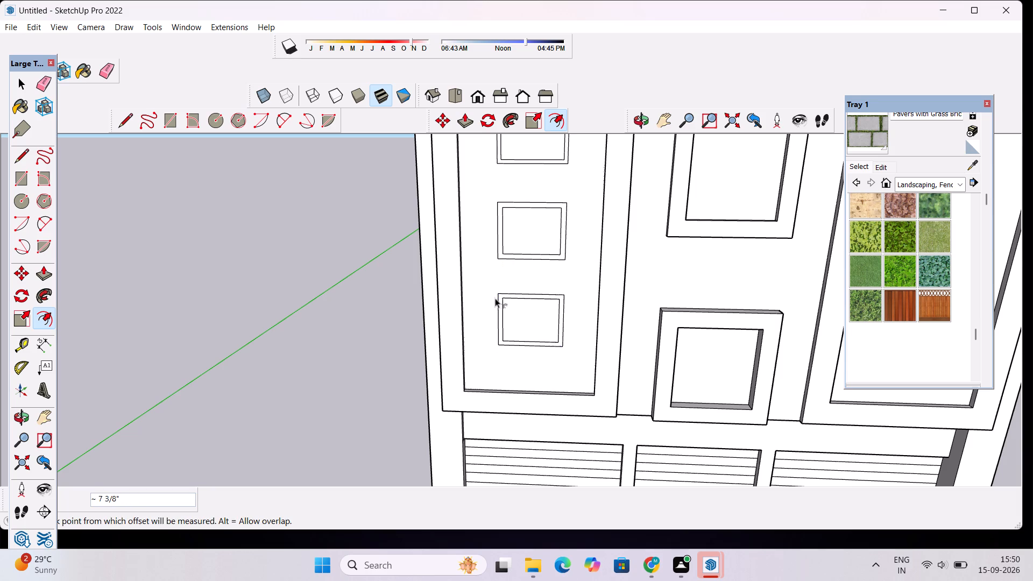
Erase the vertical centre lines from the three rectangles in the tall panel farther from the origin.
scroll(422, 296, "down", 10)
scroll(551, 298, "up", 1)
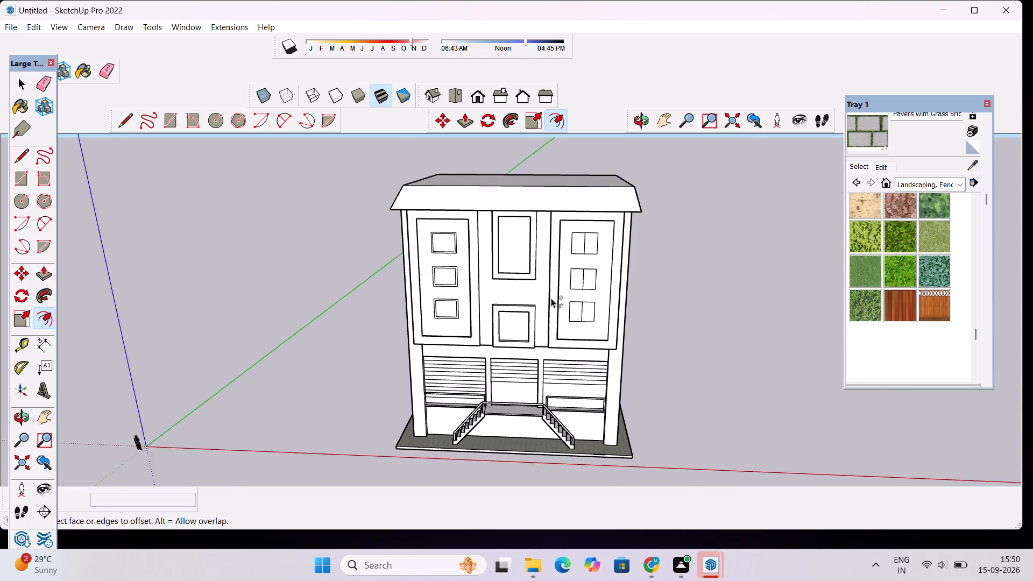
scroll(551, 298, "up", 9)
key("space")
type("e")
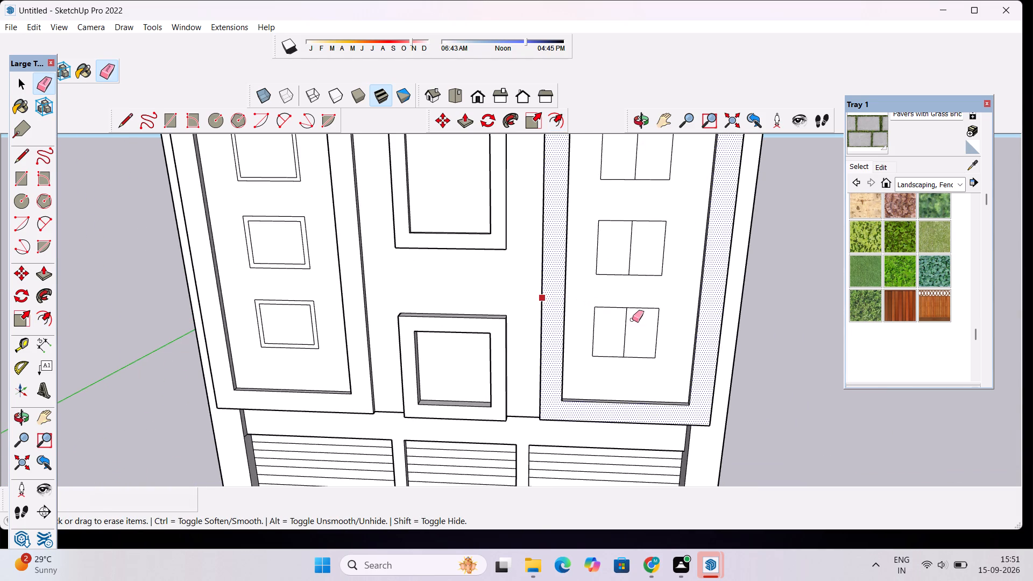
left_click_drag(632, 327, 619, 339)
left_click_drag(641, 246, 623, 256)
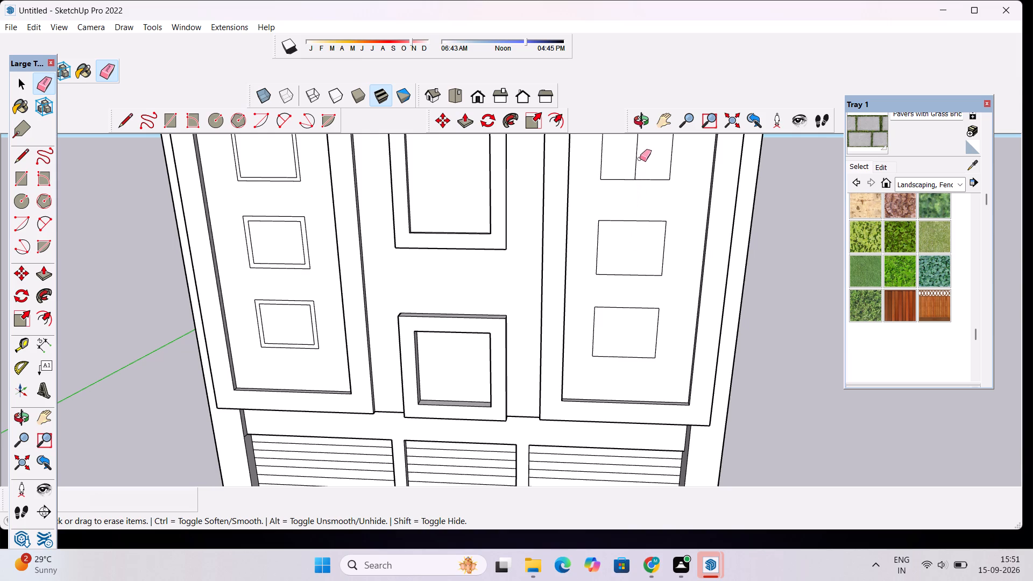
left_click_drag(640, 159, 627, 171)
Offset the bottom rectangle's outline inward about 11" in the tall panel farther from the origin.
scroll(589, 238, "down", 7)
type("of")
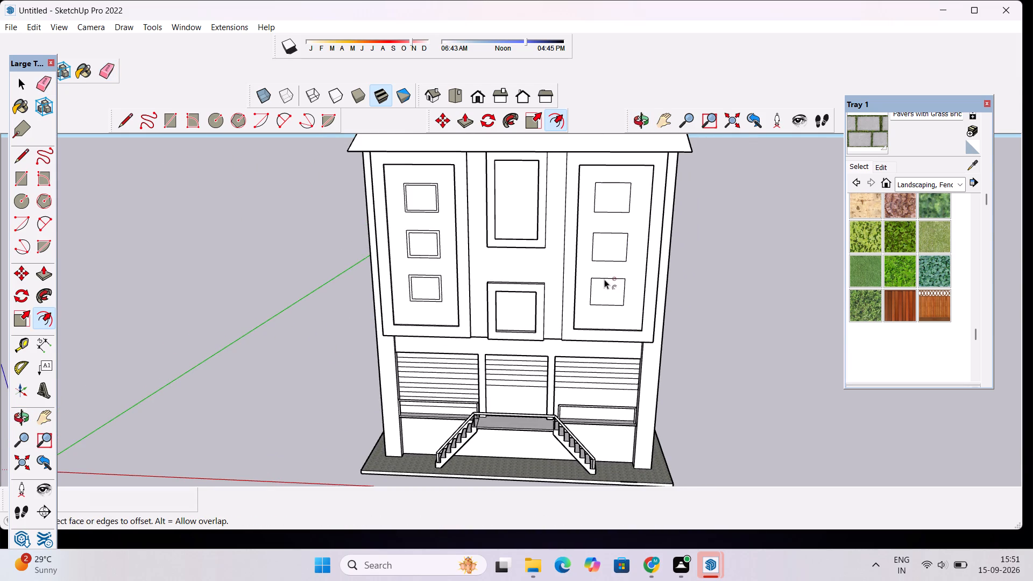
scroll(604, 282, "up", 8)
left_click(604, 281)
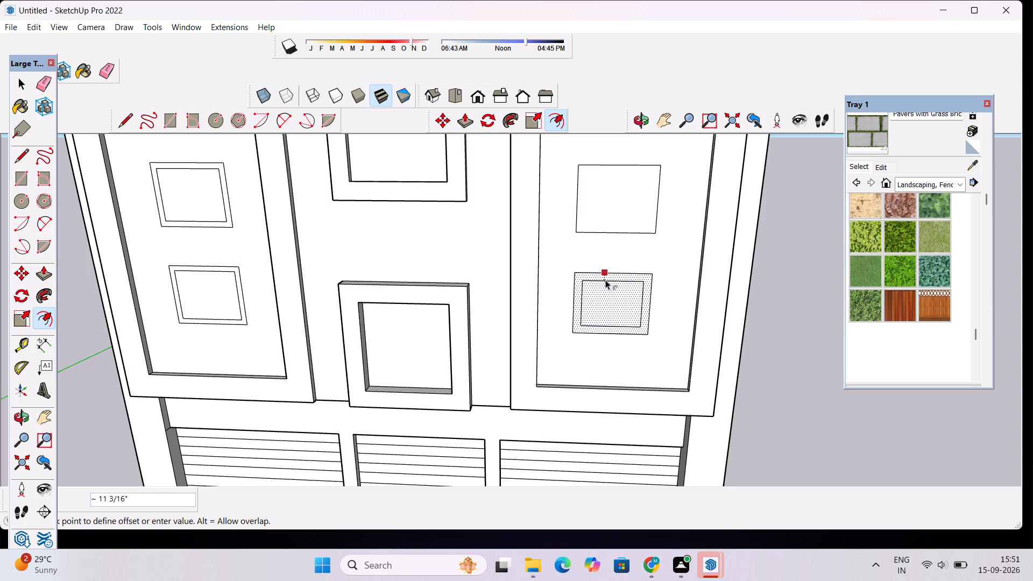
left_click(605, 280)
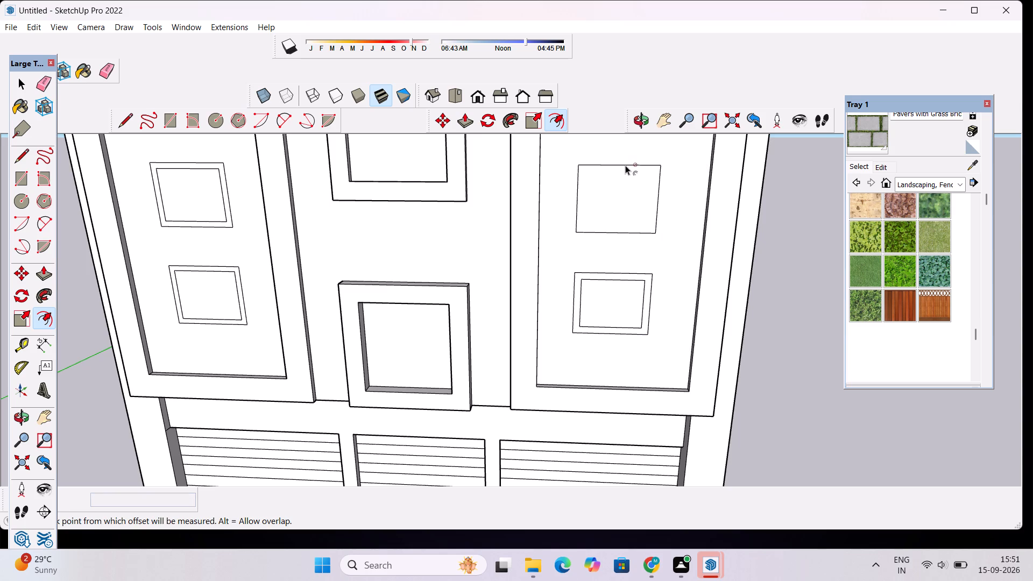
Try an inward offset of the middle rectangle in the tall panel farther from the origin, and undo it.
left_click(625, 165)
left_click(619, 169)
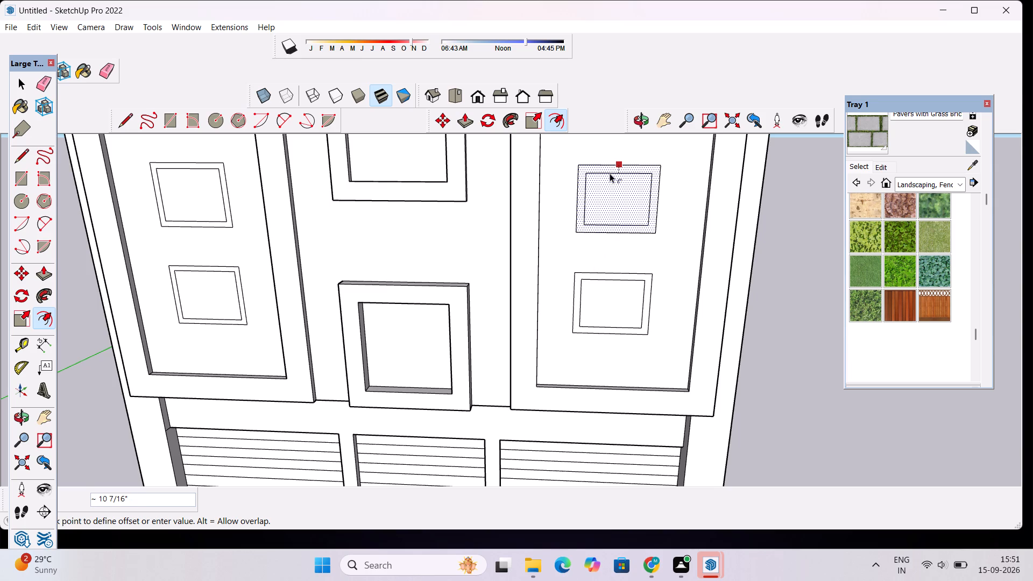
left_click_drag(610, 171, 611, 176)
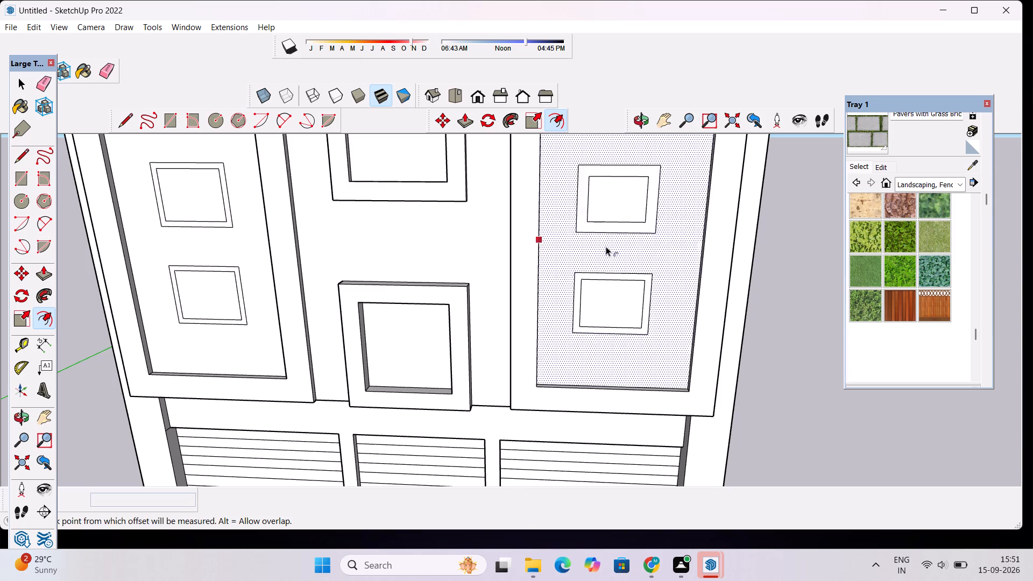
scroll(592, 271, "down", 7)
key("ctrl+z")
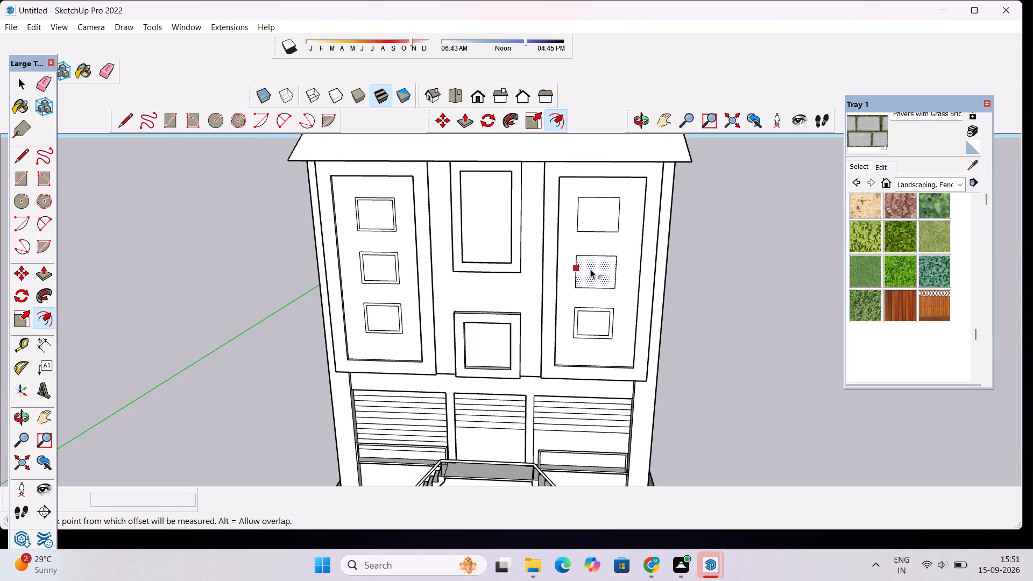
Offset the middle rectangle's outline inward about 10" in the tall panel farther from the origin.
scroll(591, 269, "up", 5)
left_click(592, 249)
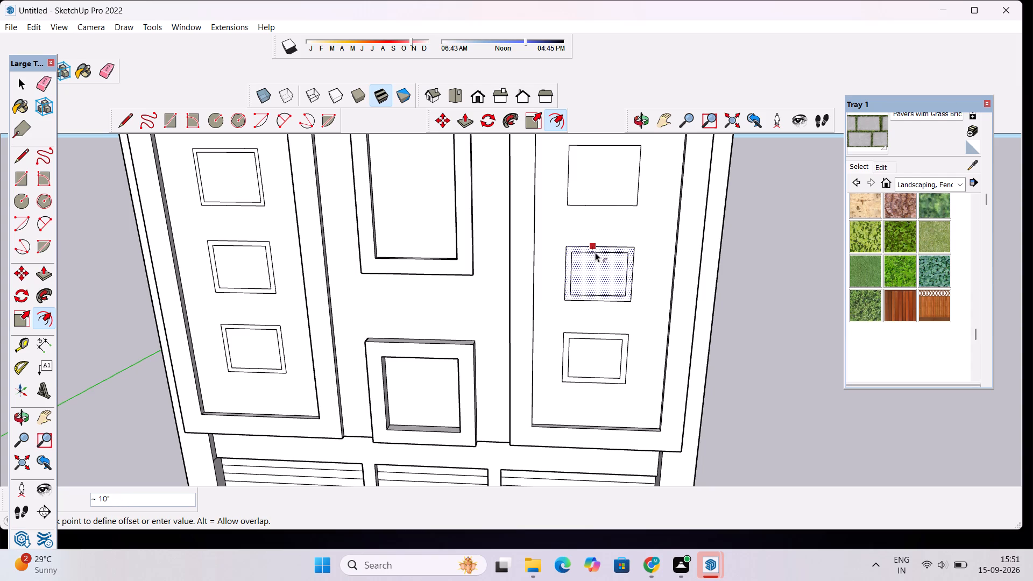
left_click(595, 251)
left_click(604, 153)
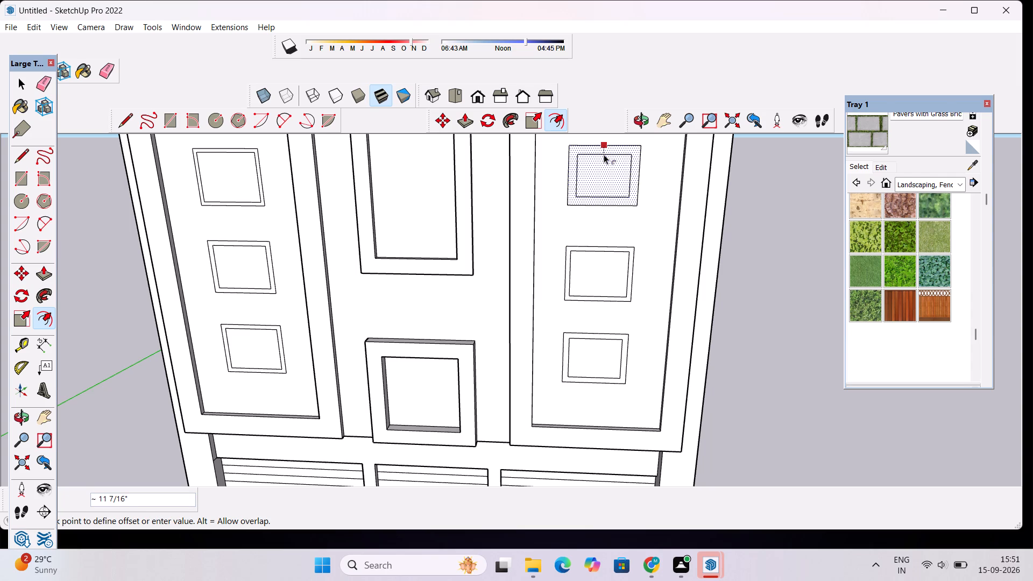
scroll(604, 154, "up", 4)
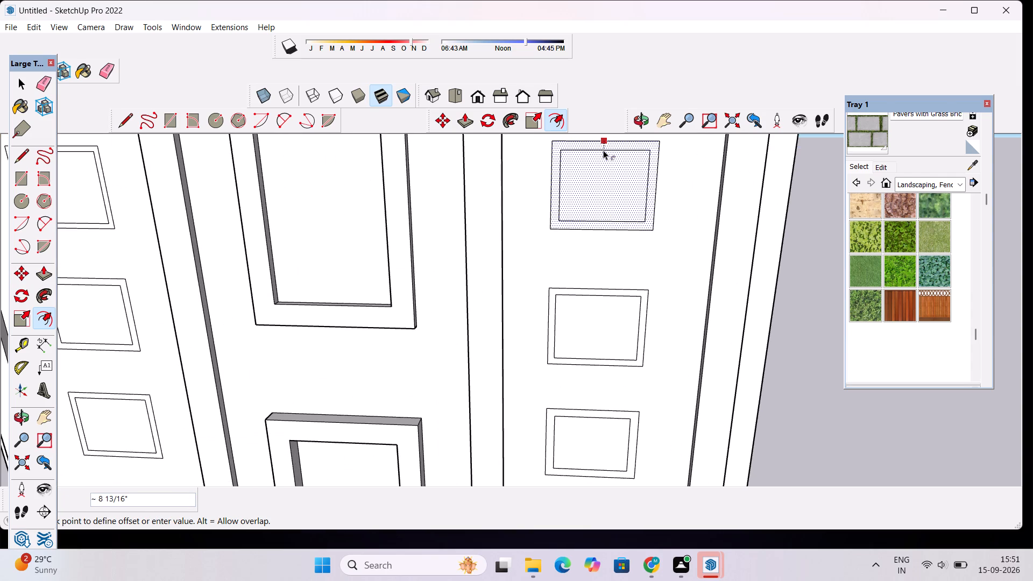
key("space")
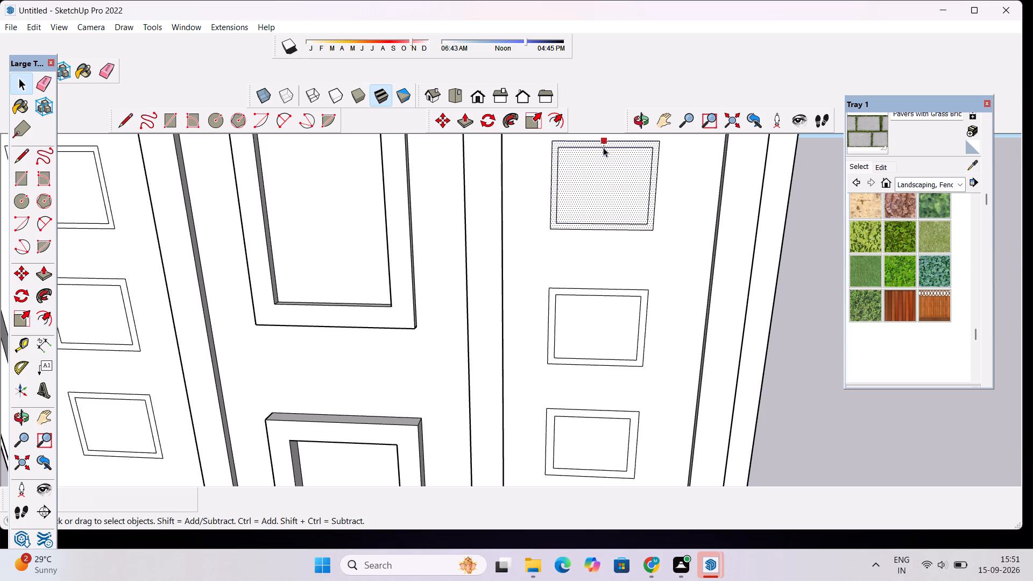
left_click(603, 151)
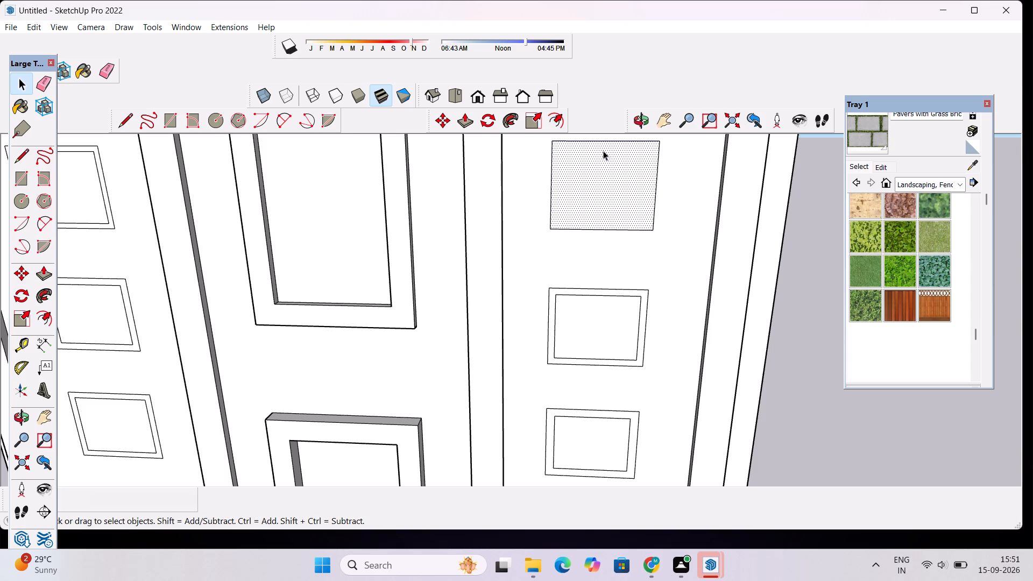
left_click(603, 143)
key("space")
Offset the top rectangle's outline inward about 9" in the tall panel farther from the origin.
type("of")
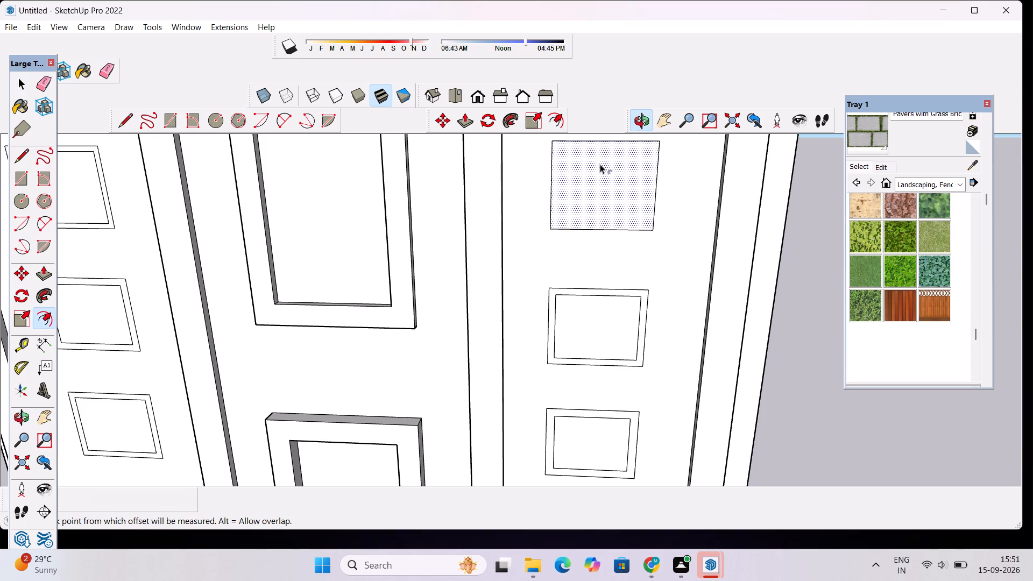
left_click(600, 147)
left_click(600, 150)
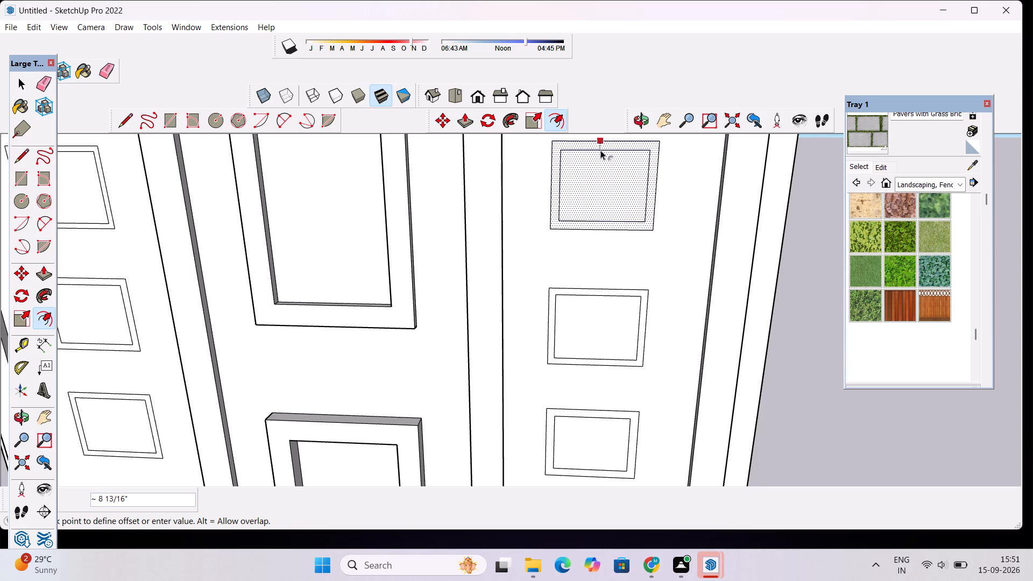
key("space")
Examine the front facade and its framed window rectangles from an angled view.
scroll(605, 174, "down", 15)
left_click(645, 117)
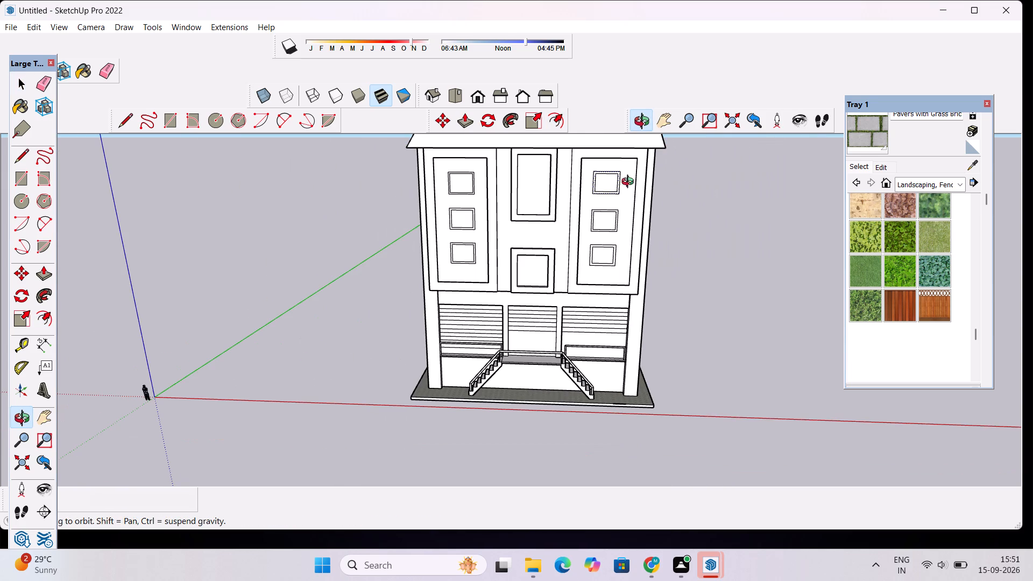
left_click_drag(595, 207, 656, 223)
scroll(641, 230, "down", 6)
left_click_drag(647, 225, 627, 256, "shift")
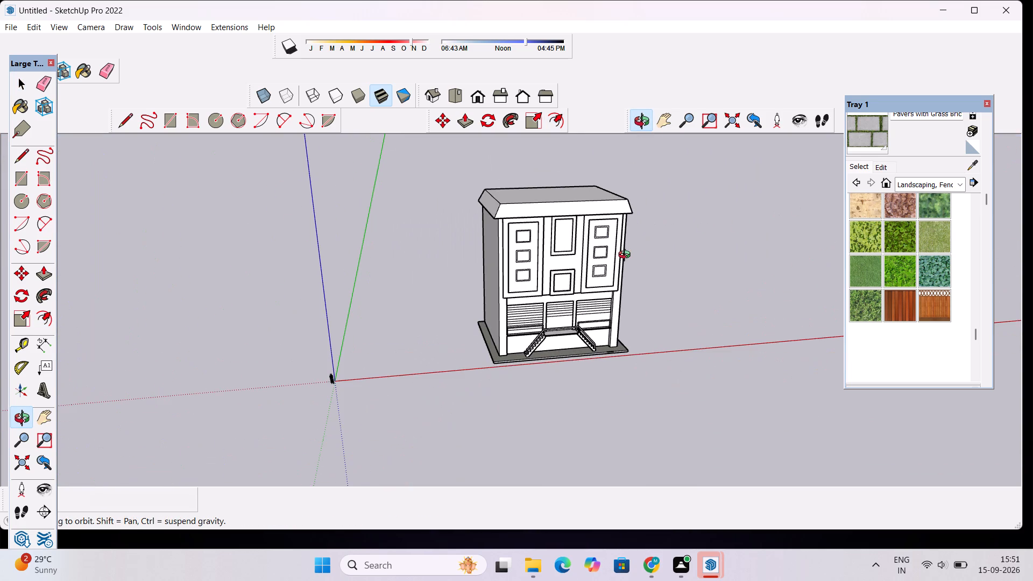
key("space")
scroll(628, 265, "up", 9)
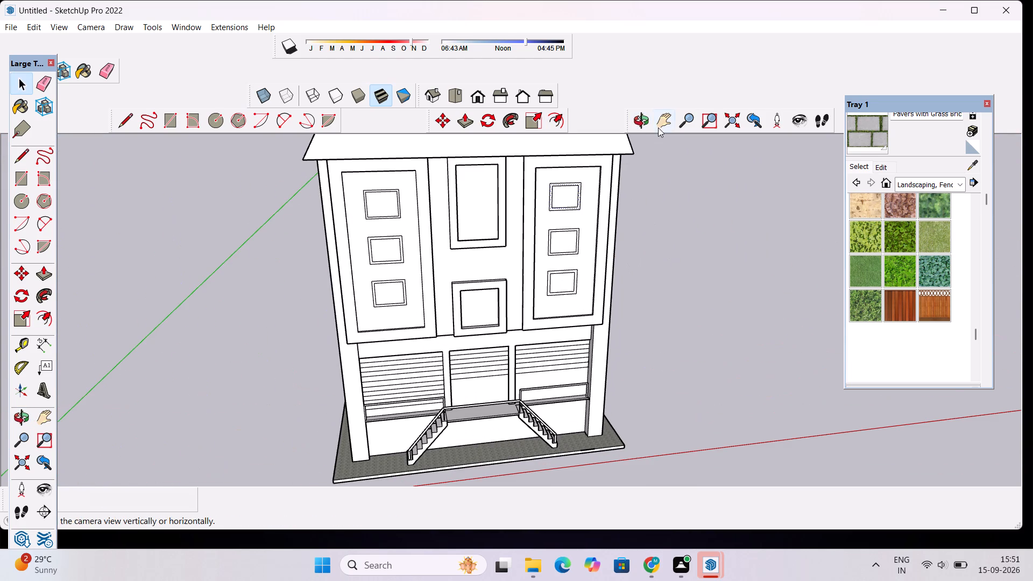
Erase the vertical lines near both corners of the rear roof band and the upper part of the rear wall.
left_click(642, 115)
left_click_drag(724, 206, 258, 260)
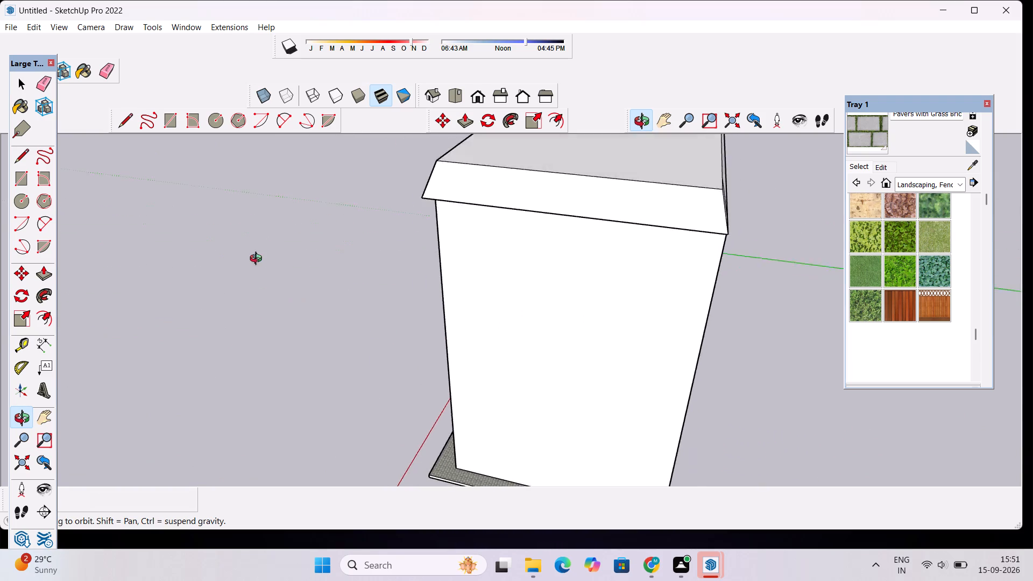
left_click_drag(258, 260, 206, 175)
scroll(508, 181, "down", 4)
left_click_drag(640, 225, 598, 238)
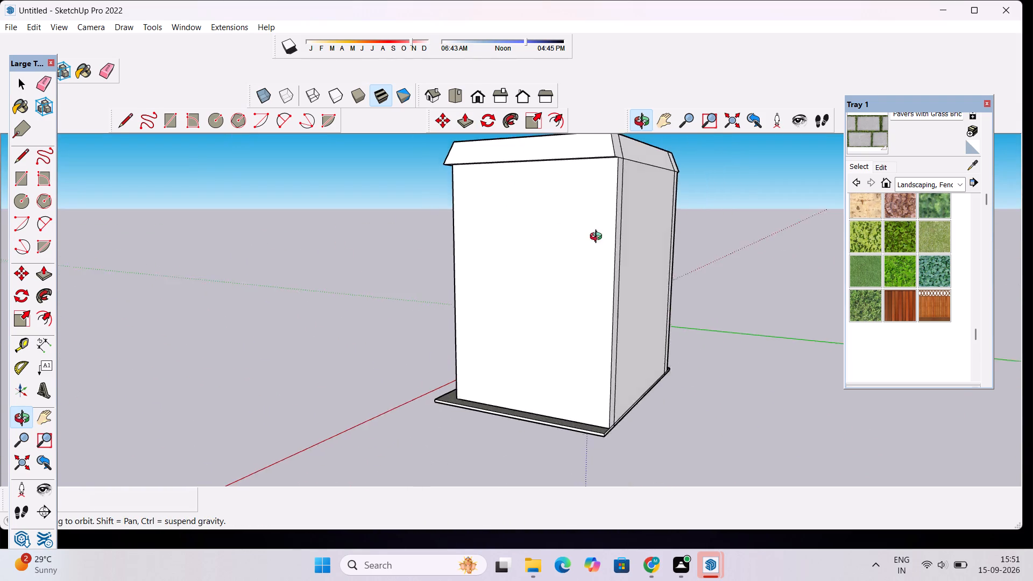
left_click_drag(598, 238, 532, 254)
scroll(526, 195, "up", 3)
left_click_drag(526, 195, 501, 234)
key("e")
scroll(501, 234, "up", 3)
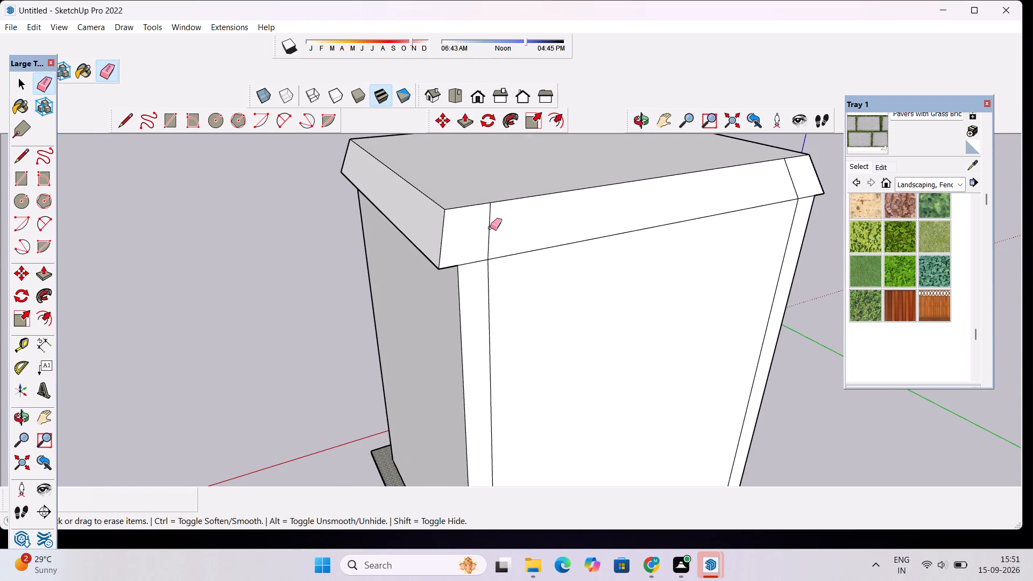
left_click(490, 228)
left_click(491, 286)
left_click_drag(489, 293, 486, 299)
left_click_drag(791, 181, 794, 194)
left_click_drag(794, 222, 794, 235)
Erase the leftover vertical line on the lower rear wall and base slab edge near the corner farther from the origin.
scroll(780, 215, "down", 7)
scroll(765, 337, "down", 3)
scroll(762, 356, "up", 7)
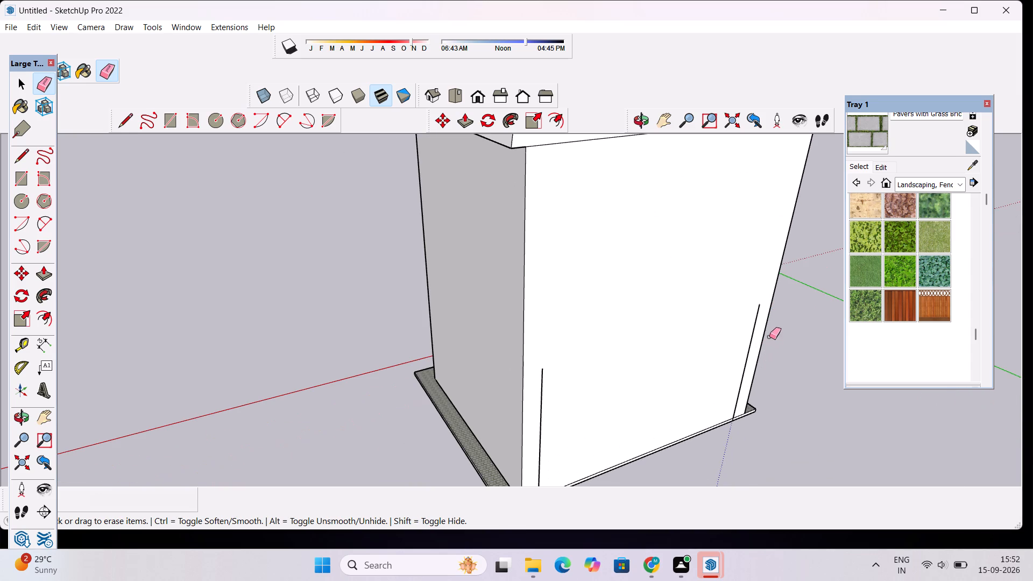
left_click_drag(755, 304, 755, 328)
scroll(620, 321, "down", 7)
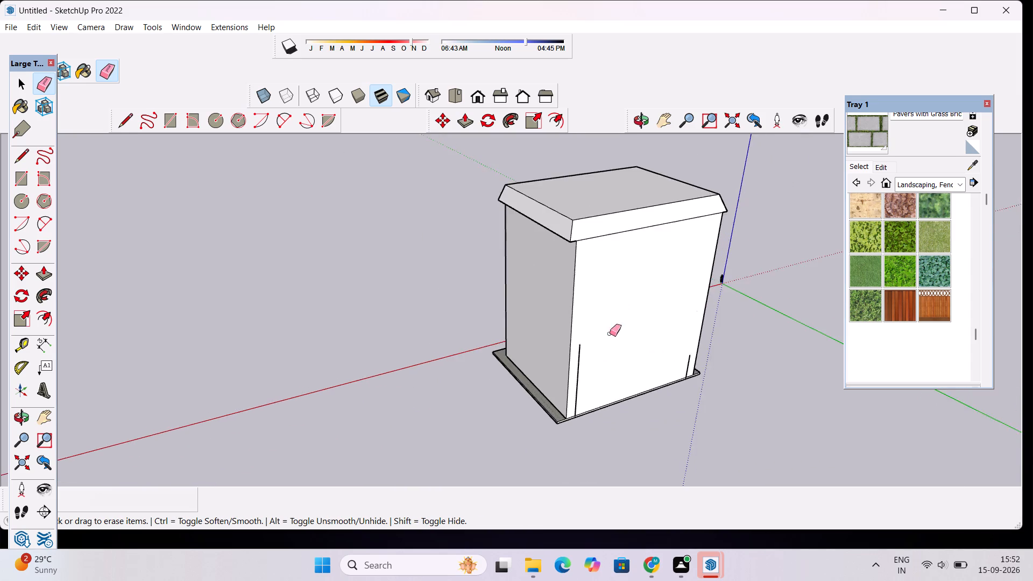
scroll(595, 393, "up", 7)
left_click_drag(582, 353, 552, 390)
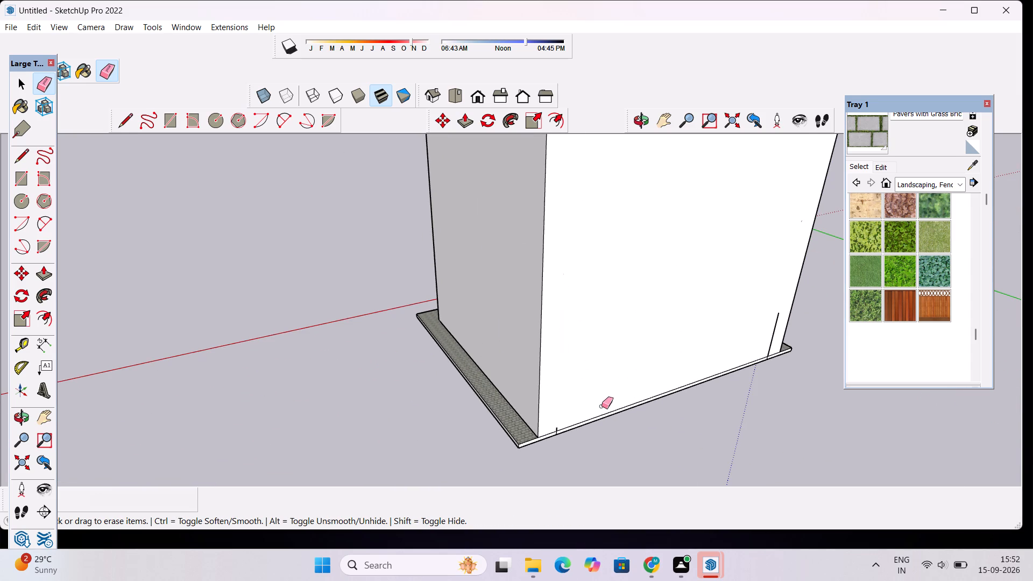
scroll(569, 444, "up", 11)
left_click_drag(546, 396, 541, 406)
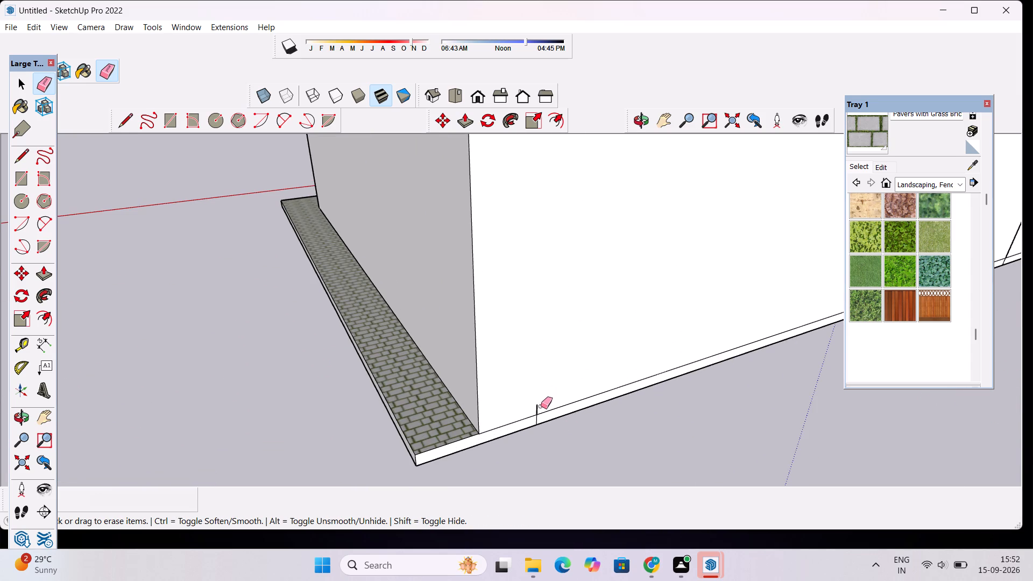
left_click_drag(541, 406, 539, 407)
scroll(539, 419, "up", 8)
left_click_drag(538, 417, 521, 428)
left_click_drag(549, 377, 526, 397)
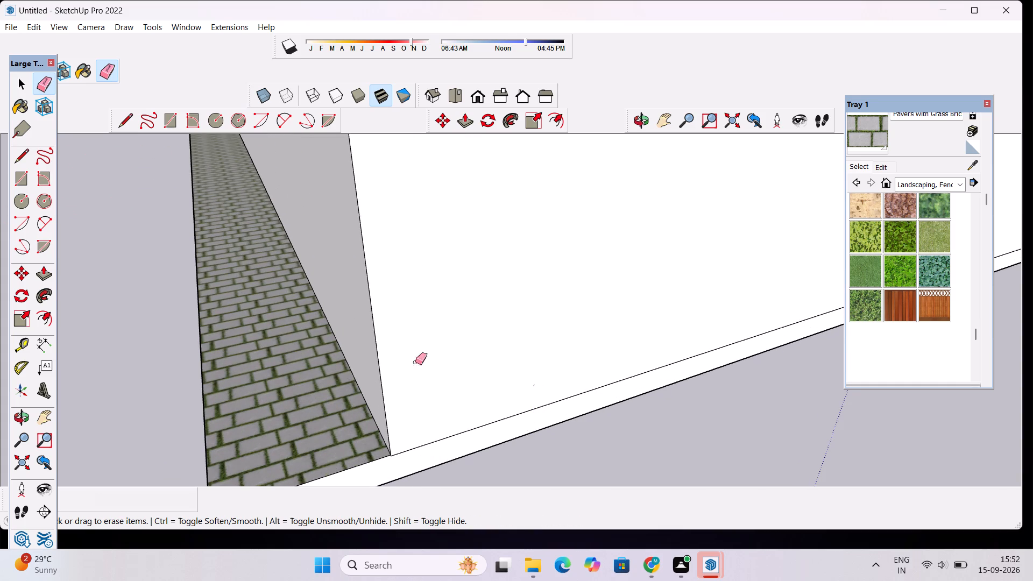
Erase the remaining vertical line on the lower rear wall and base slab edge near the corner closer to the origin.
scroll(392, 346, "down", 20)
scroll(392, 346, "down", 1)
scroll(703, 285, "up", 7)
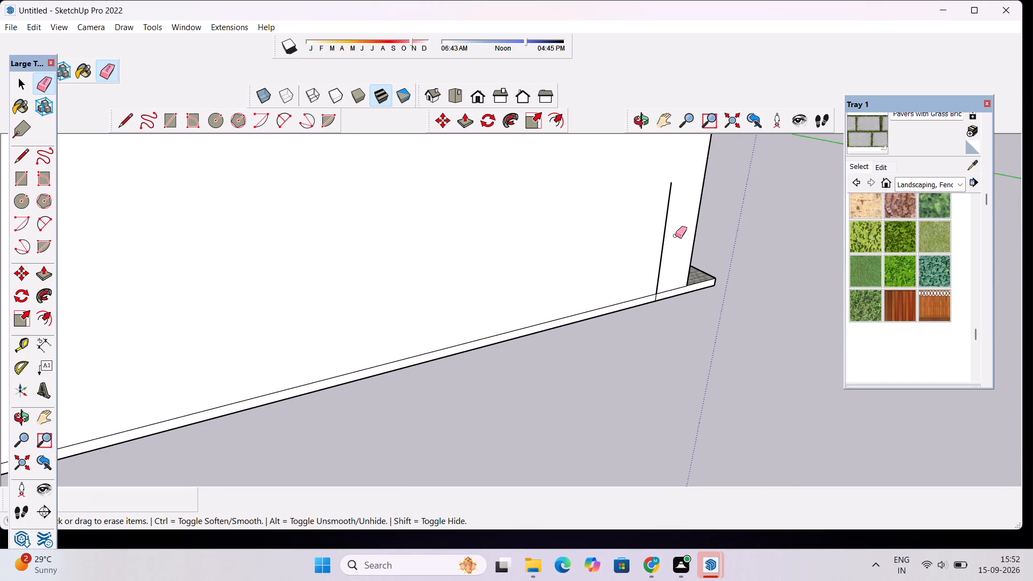
left_click_drag(674, 236, 643, 259)
scroll(659, 292, "up", 8)
left_click_drag(663, 270, 662, 271)
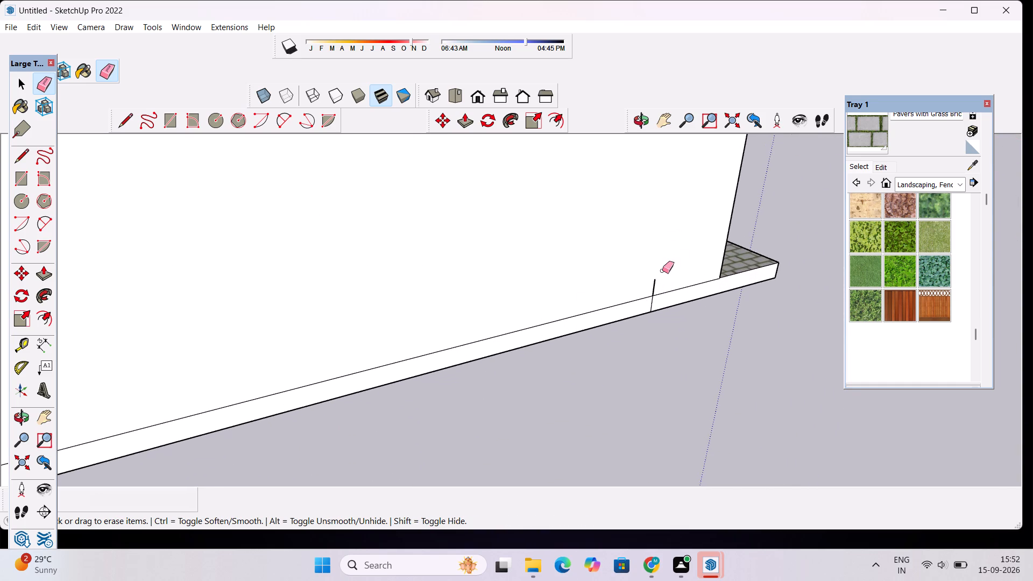
left_click_drag(662, 271, 652, 289)
left_click(653, 299)
scroll(691, 292, "down", 5)
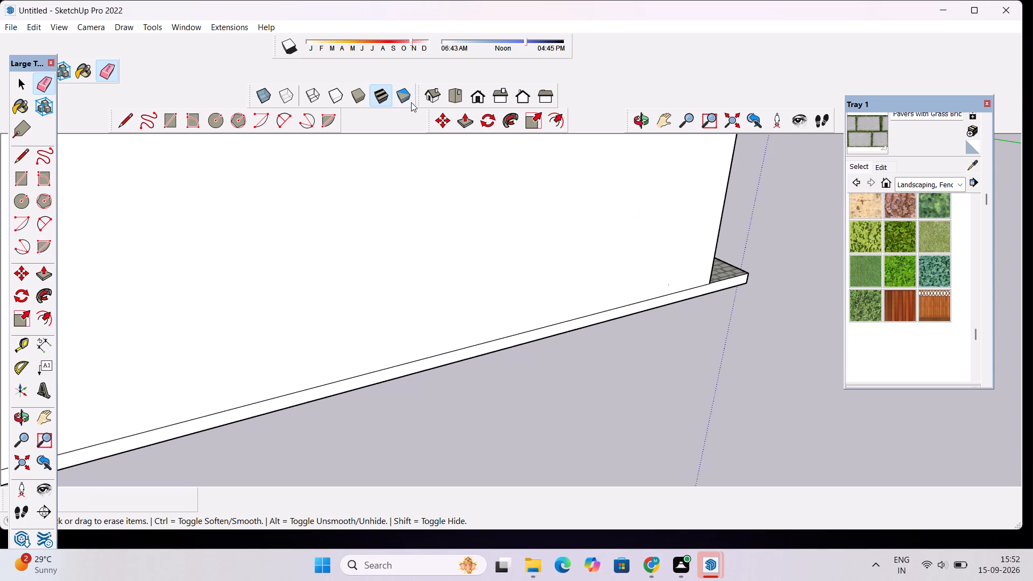
Examine the building's front facade, side wall and entrance stairs from several angles.
left_click(476, 96)
scroll(560, 222, "down", 12)
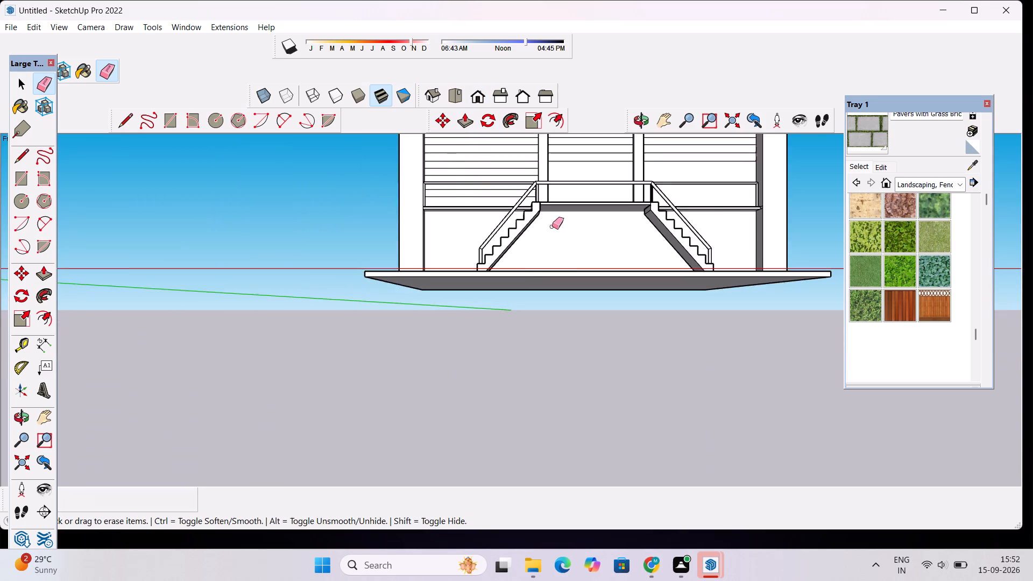
scroll(552, 226, "down", 2)
left_click(641, 117)
left_click_drag(619, 182, 622, 336)
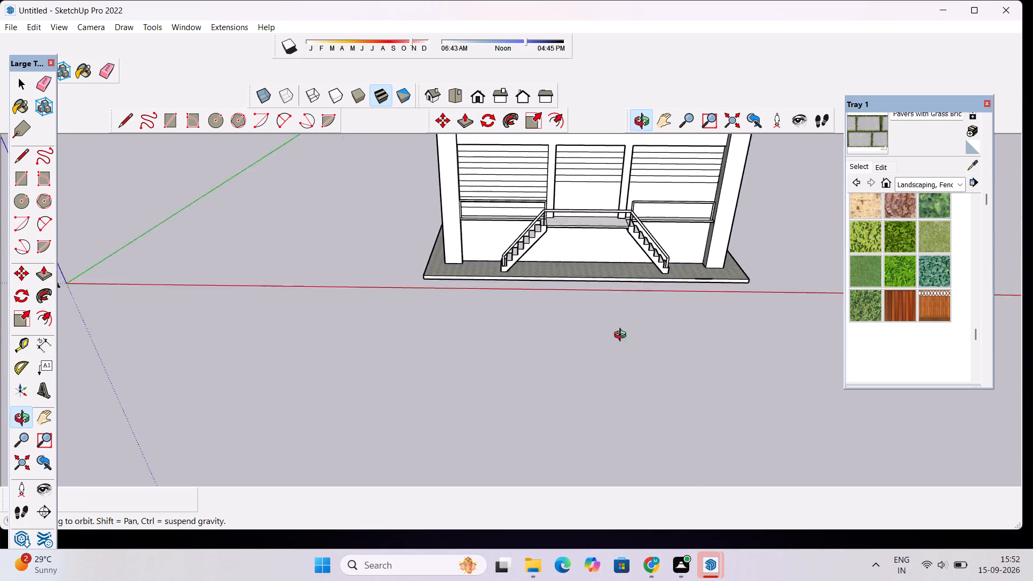
left_click_drag(622, 336, 635, 373)
scroll(646, 325, "up", 4)
left_click_drag(387, 257, 759, 185)
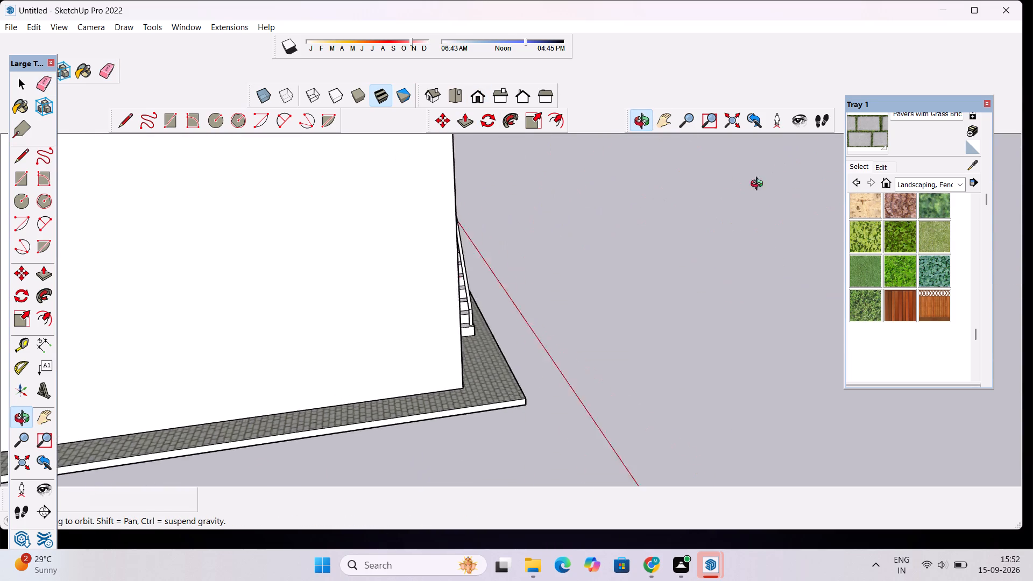
left_click_drag(759, 185, 237, 230)
scroll(248, 231, "down", 16)
left_click_drag(375, 247, 425, 201)
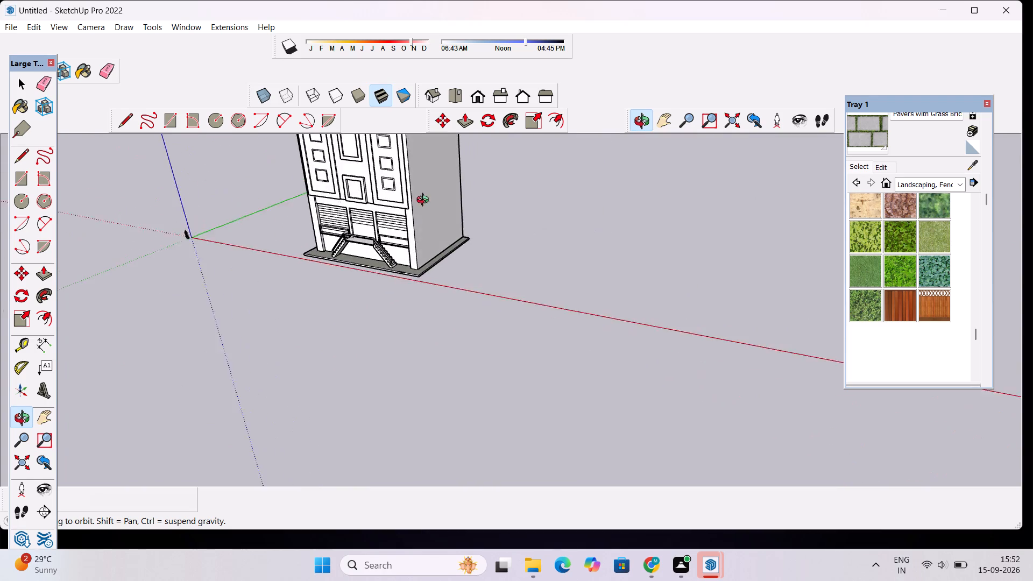
left_click_drag(425, 201, 434, 179)
scroll(436, 178, "down", 6)
left_click_drag(419, 190, 470, 296)
scroll(470, 297, "up", 5)
left_click_drag(455, 297, 472, 296)
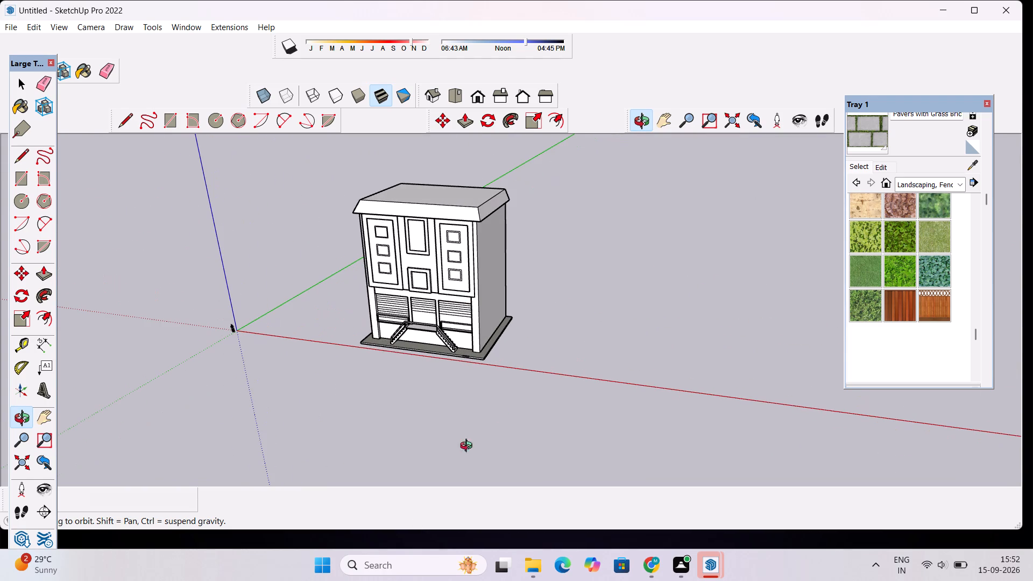
Paint the paved top of the base slab with Stone Marble from the Stone materials.
left_click(942, 181)
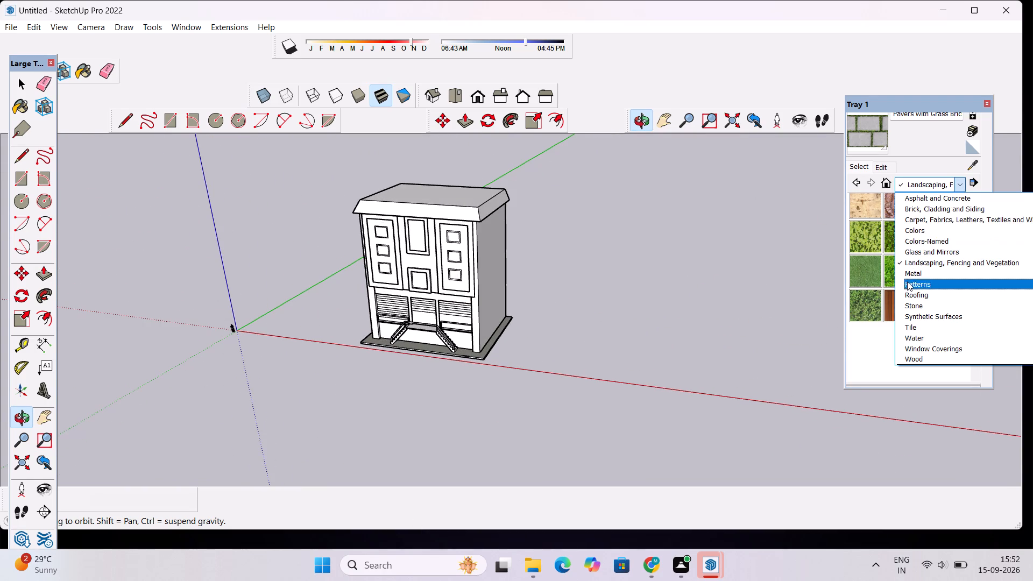
left_click(906, 300)
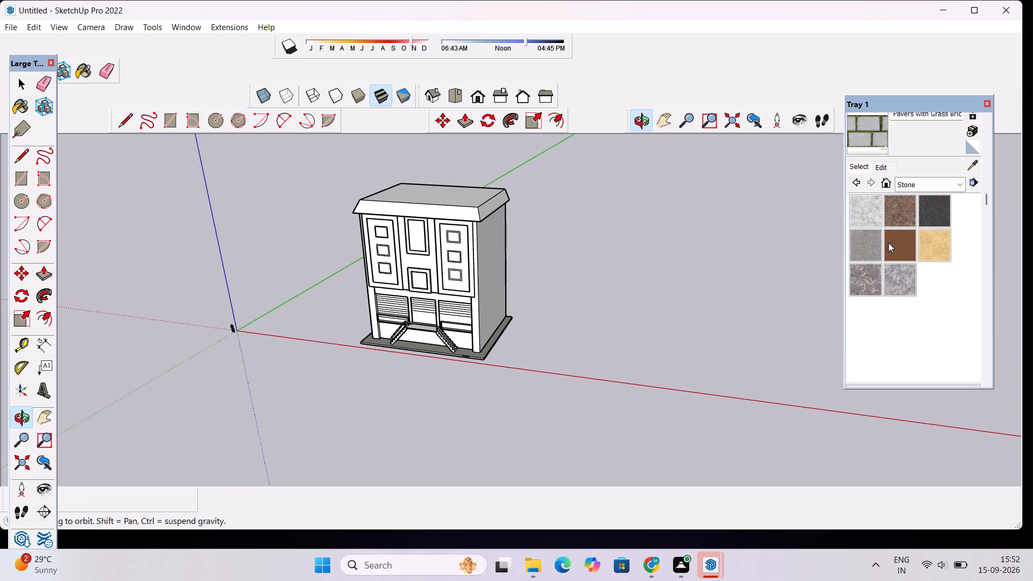
left_click(872, 278)
scroll(429, 303, "up", 9)
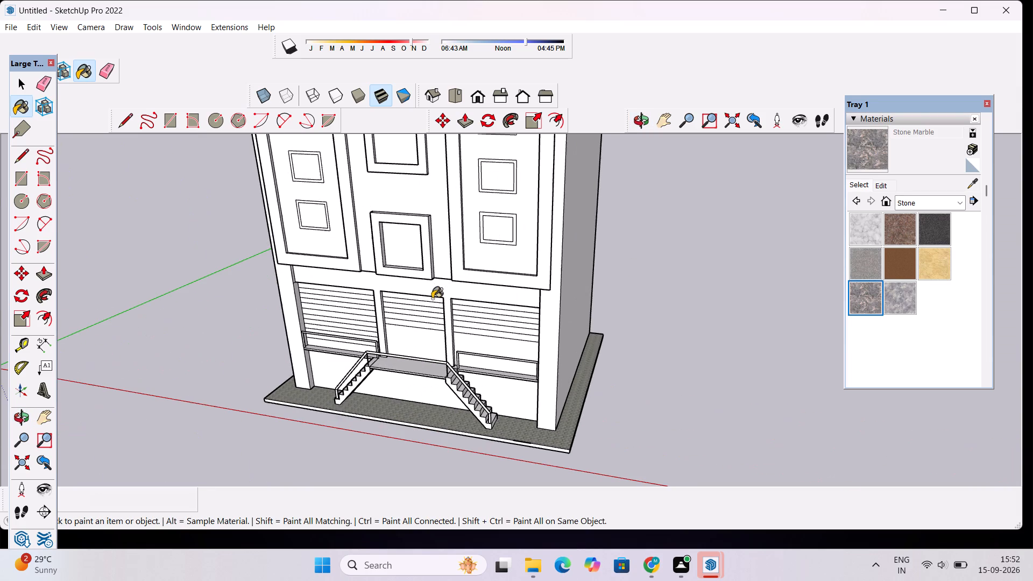
scroll(109, 561, "up", 3)
scroll(288, 415, "up", 9)
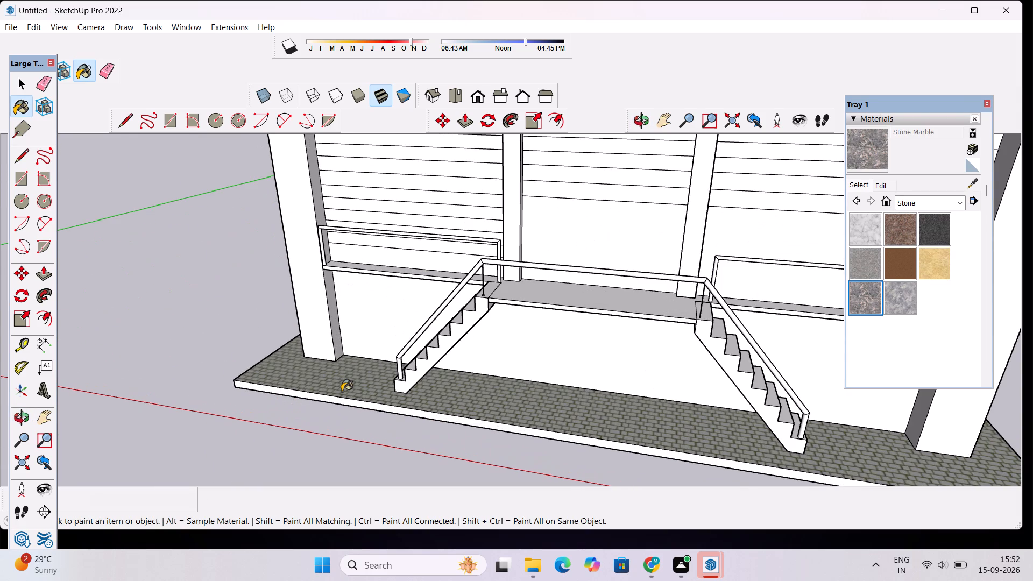
left_click(342, 391)
Paint the side face and treads of the staircase nearer the origin with Stone Marble.
scroll(399, 389, "up", 4)
left_click(420, 369)
scroll(427, 351, "up", 9)
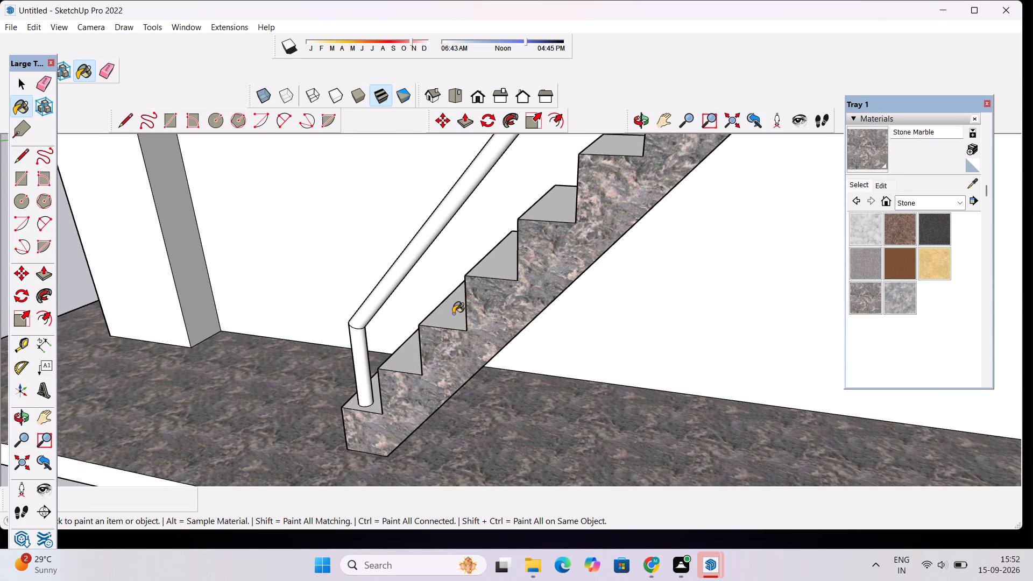
left_click(453, 314)
left_click(414, 357)
left_click(377, 407)
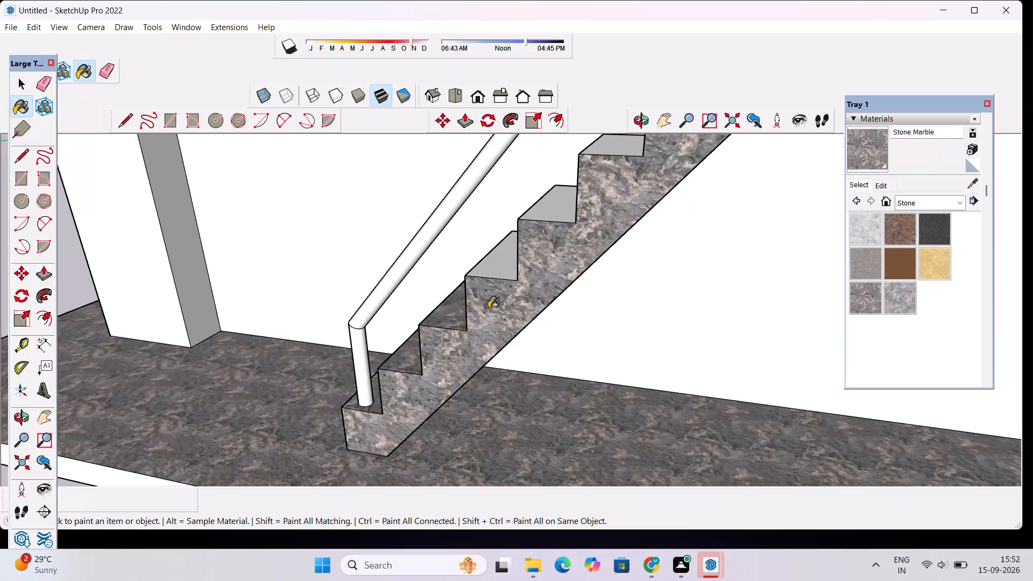
left_click_drag(500, 275, 497, 282)
left_click(544, 216)
scroll(583, 232, "down", 3)
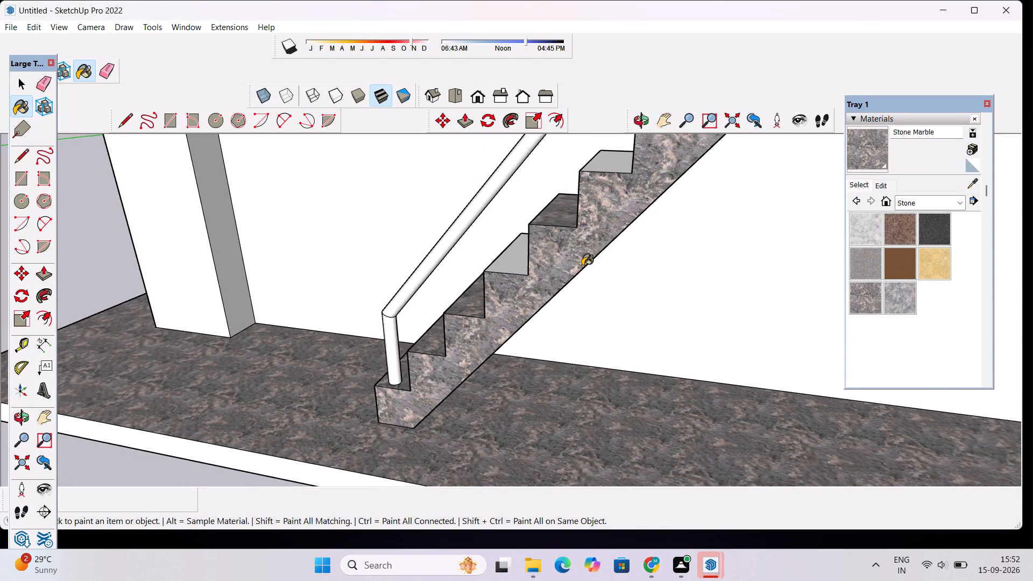
scroll(582, 266, "down", 1)
left_click(595, 188)
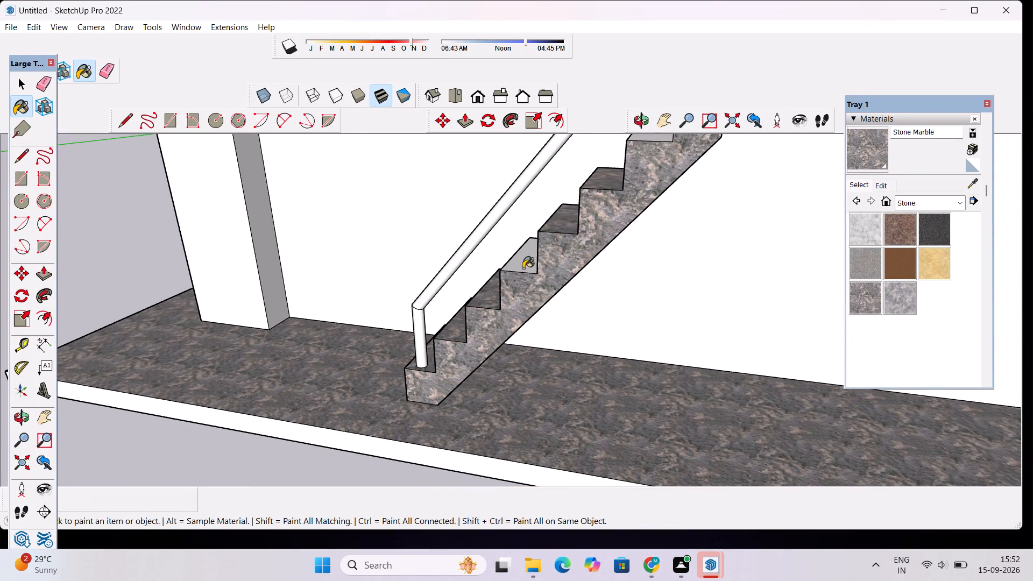
left_click(523, 268)
scroll(524, 293, "down", 8)
scroll(588, 206, "up", 9)
left_click(569, 252)
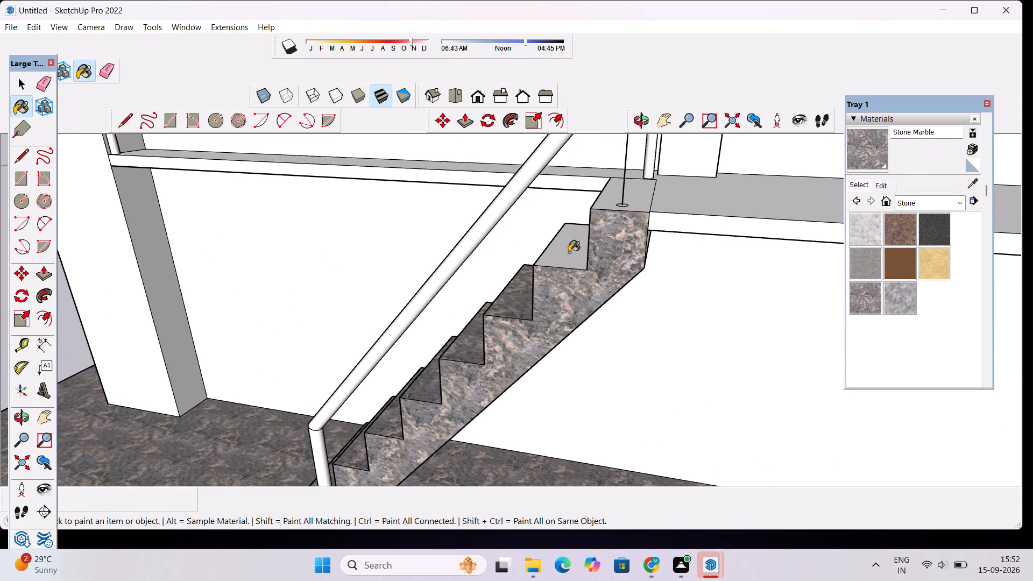
left_click(624, 193)
Paint the entrance landing and the ledges on both sides of it, including their front edges, with Stone Marble.
left_click(666, 196)
left_click(670, 228)
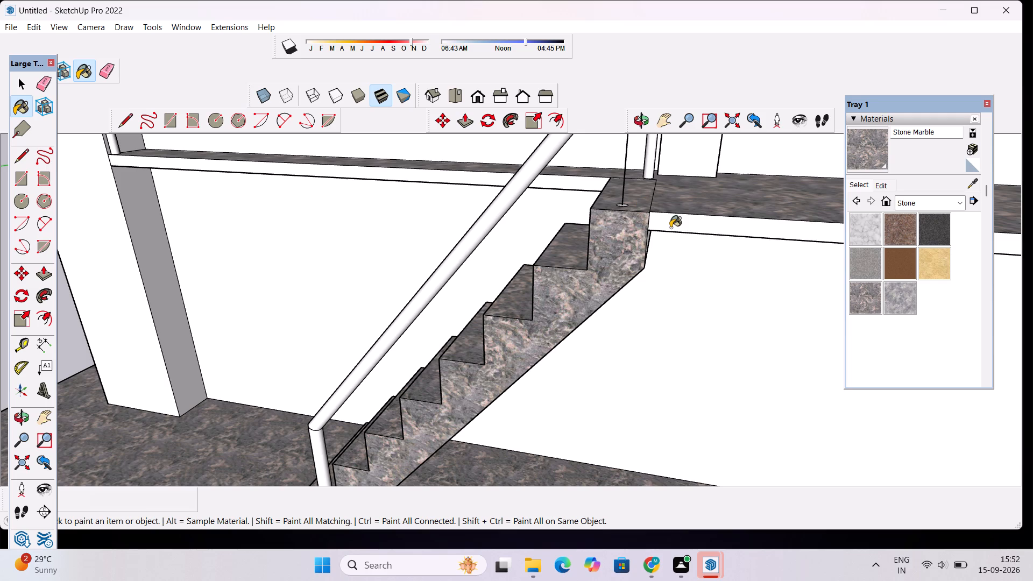
left_click(584, 179)
scroll(243, 226, "down", 11)
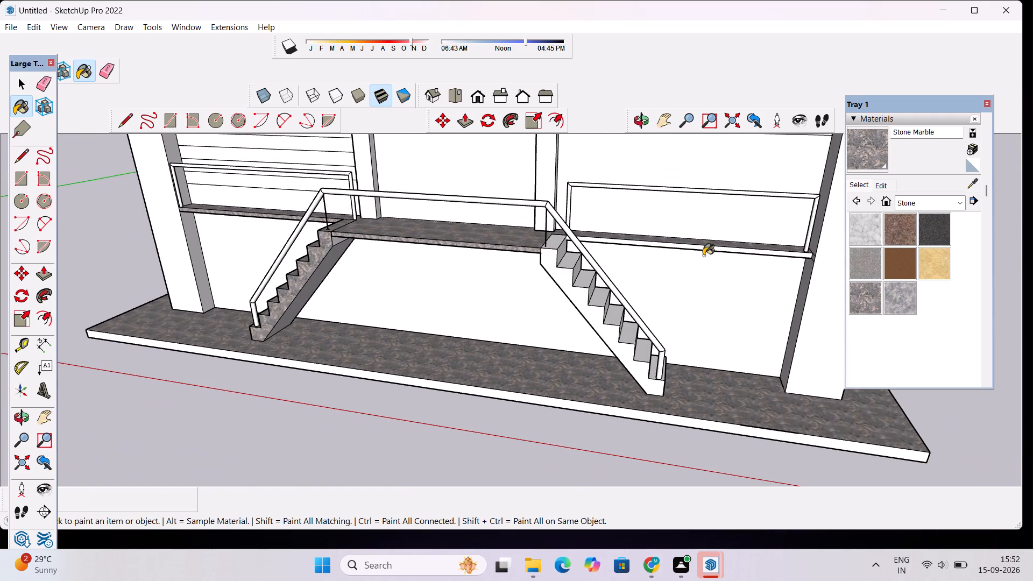
scroll(706, 256, "up", 5)
left_click(716, 242)
Paint the top two treads of the staircase farther from the origin with Stone Marble.
scroll(465, 250, "up", 3)
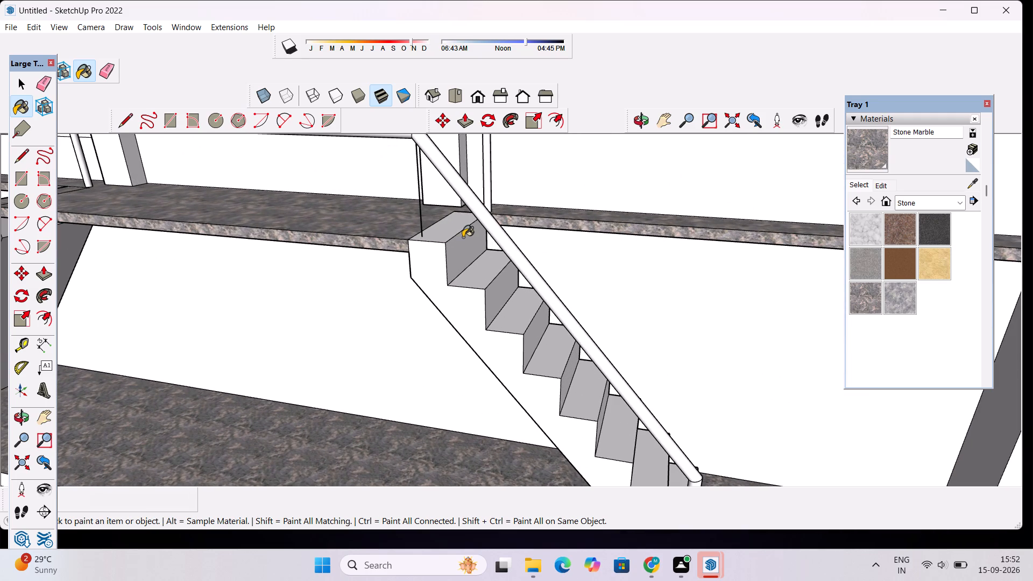
left_click(462, 228)
left_click(485, 264)
Erase the thin vertical lines standing on the landing at the top of the staircase farther from the origin.
scroll(406, 207, "up", 4)
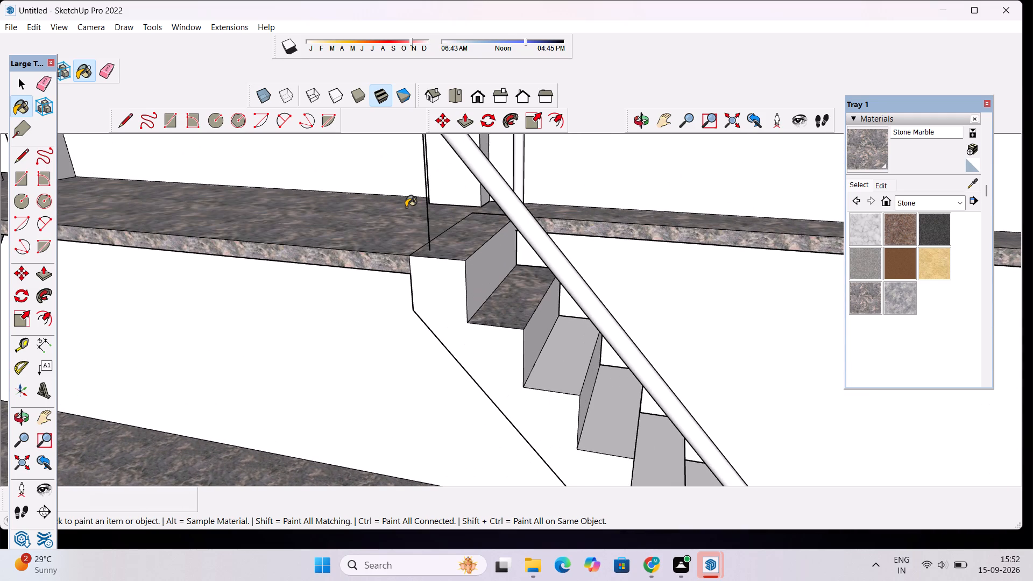
key("e")
left_click(428, 214)
left_click(431, 222)
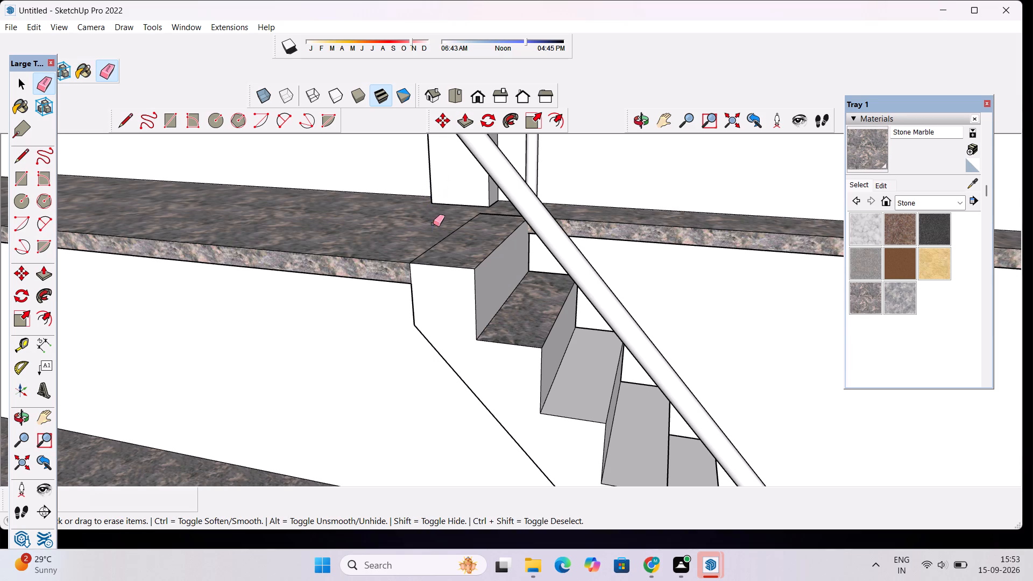
Paint the side face and the upper risers and treads of the staircase farther from the origin with Stone Marble.
left_click(857, 151)
left_click(503, 277)
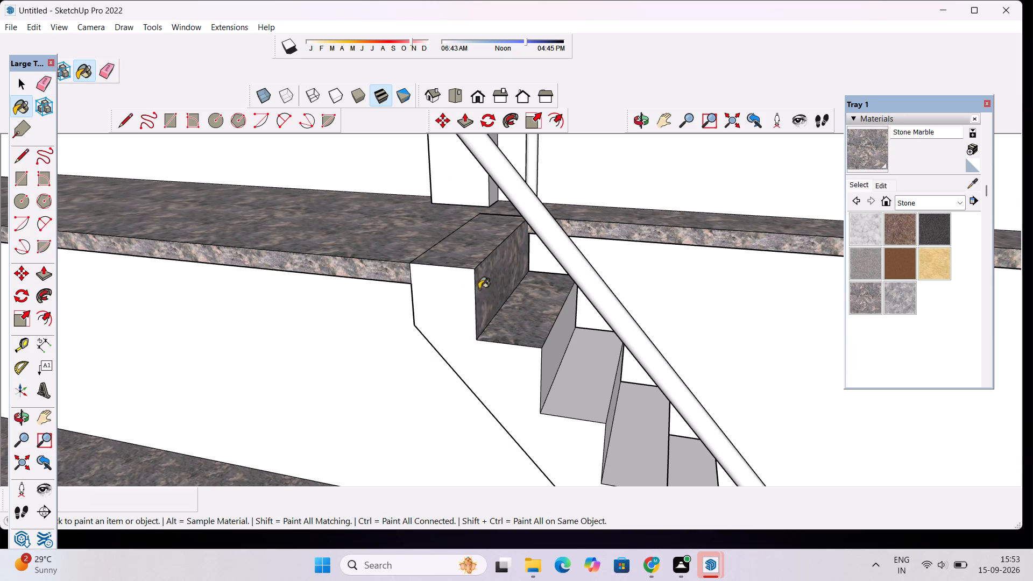
left_click(456, 299)
left_click(546, 342)
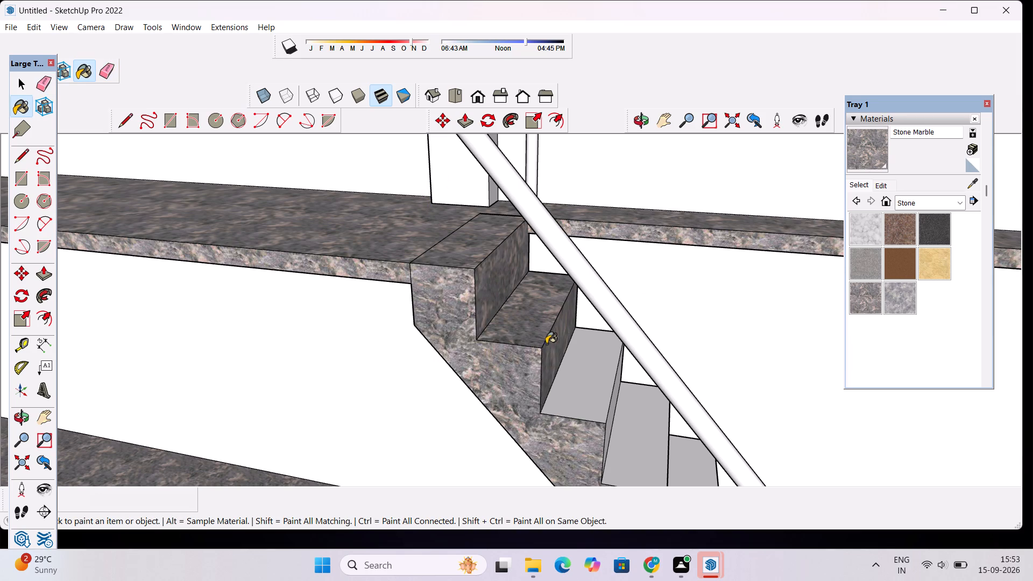
left_click(562, 382)
scroll(476, 275, "down", 2)
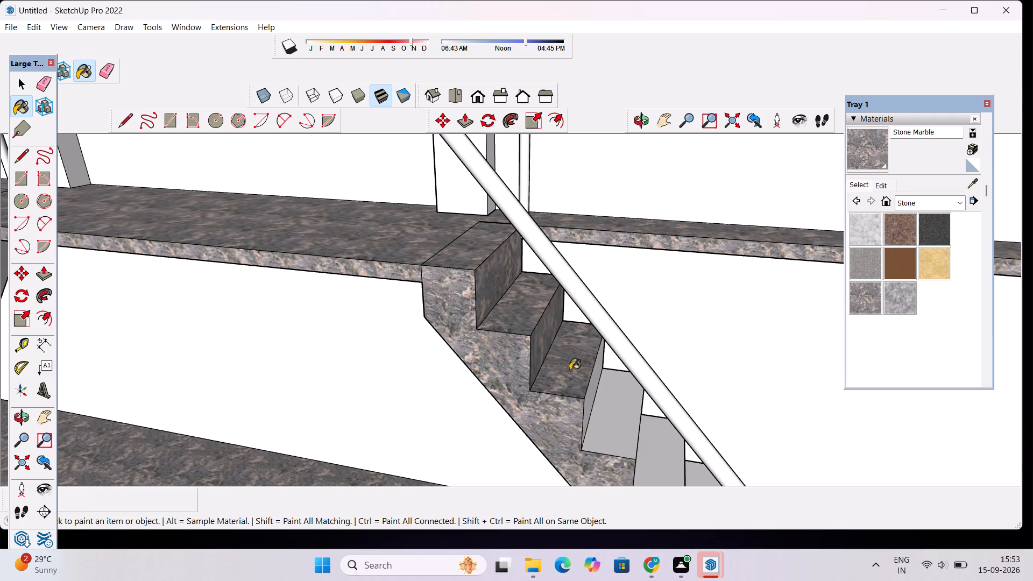
scroll(588, 411, "up", 2)
left_click(588, 401)
left_click(611, 415)
scroll(537, 336, "down", 5)
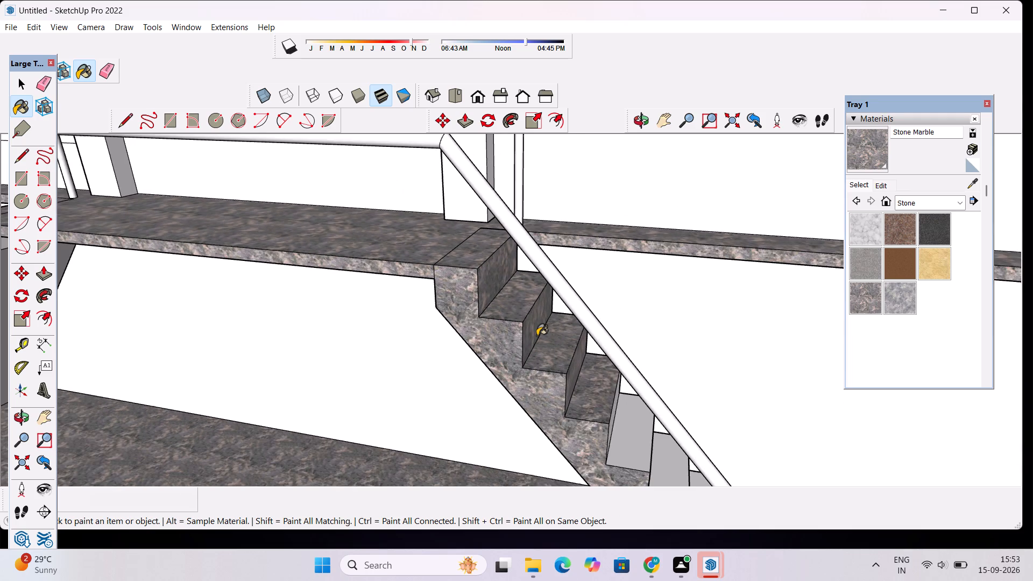
Paint the middle risers and treads of the staircase farther from the origin with Stone Marble.
scroll(618, 453, "up", 5)
left_click(595, 399)
scroll(576, 346, "down", 4)
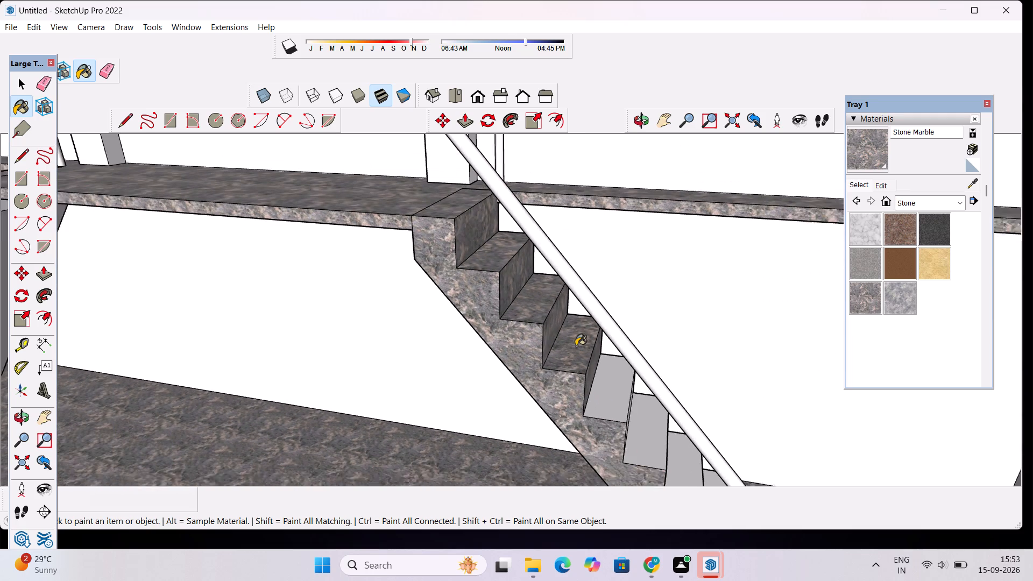
scroll(576, 346, "down", 1)
left_click(611, 402)
scroll(645, 436, "up", 9)
left_click(581, 383)
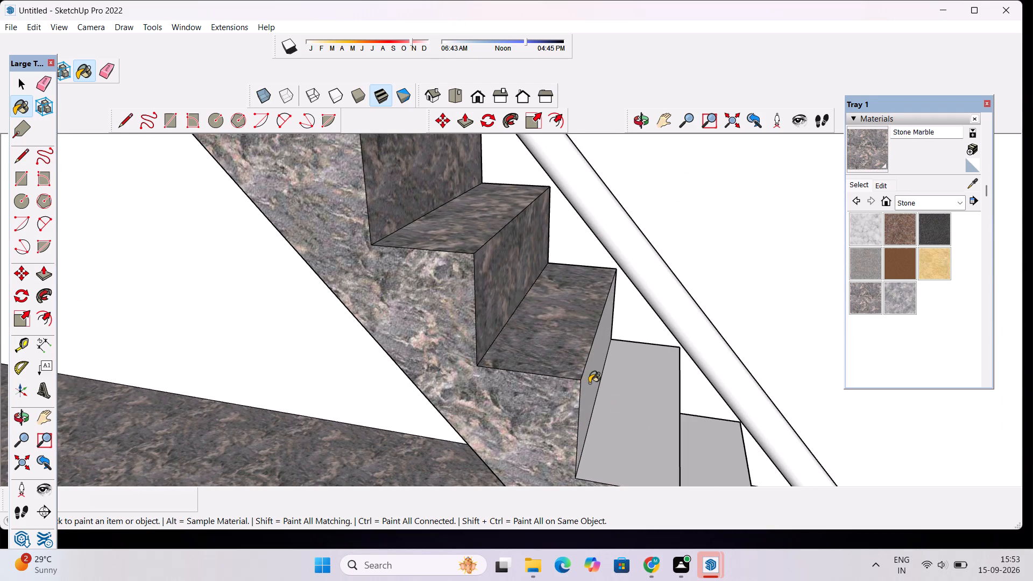
left_click(592, 383)
scroll(603, 397, "down", 6)
left_click(625, 421)
scroll(560, 357, "down", 6)
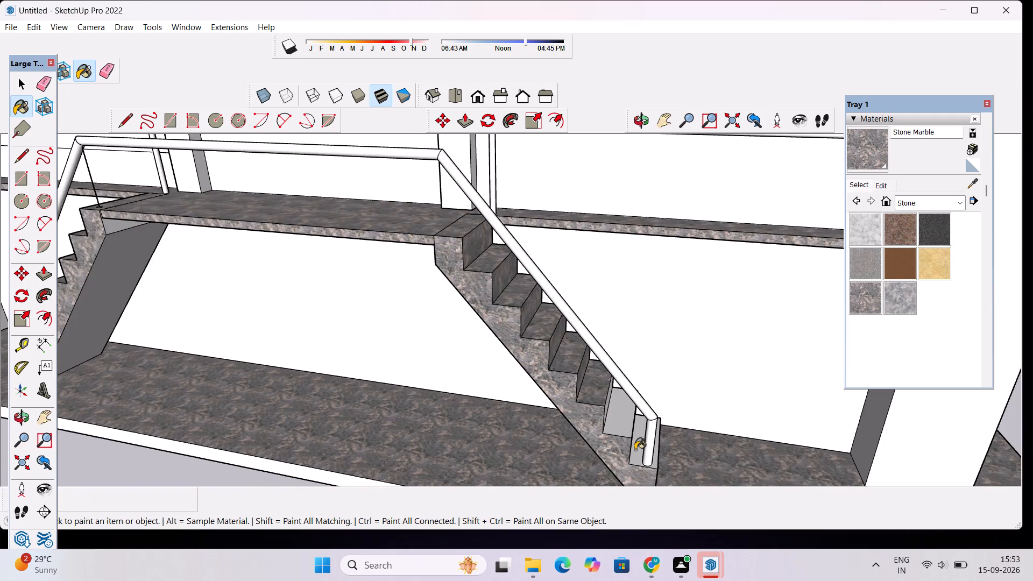
Paint the lowest treads of the staircase farther from the origin, and the riser between them, with Stone Marble.
scroll(635, 450, "up", 10)
left_click(549, 337)
left_click(572, 372)
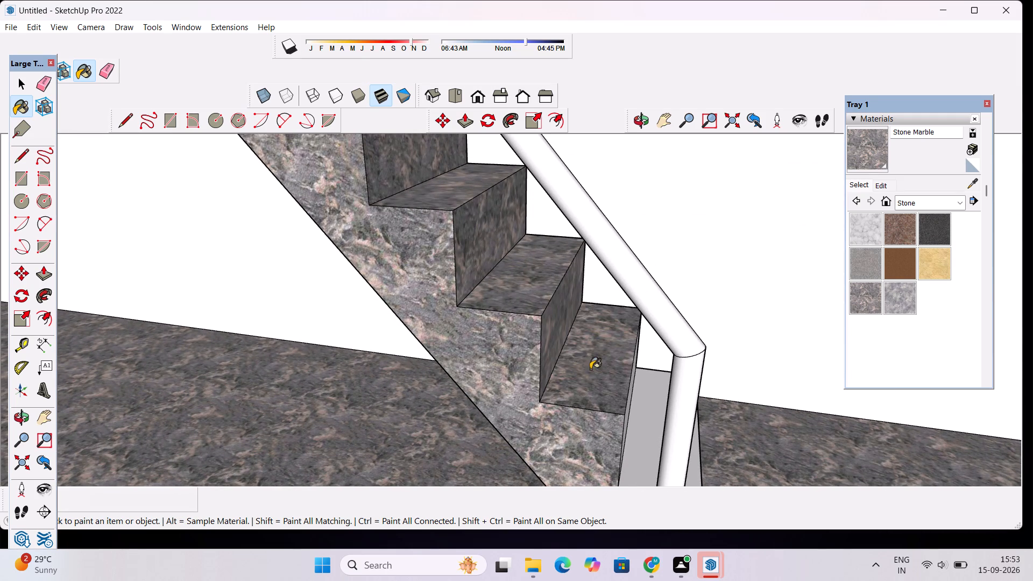
scroll(679, 410, "up", 7)
left_click(591, 394)
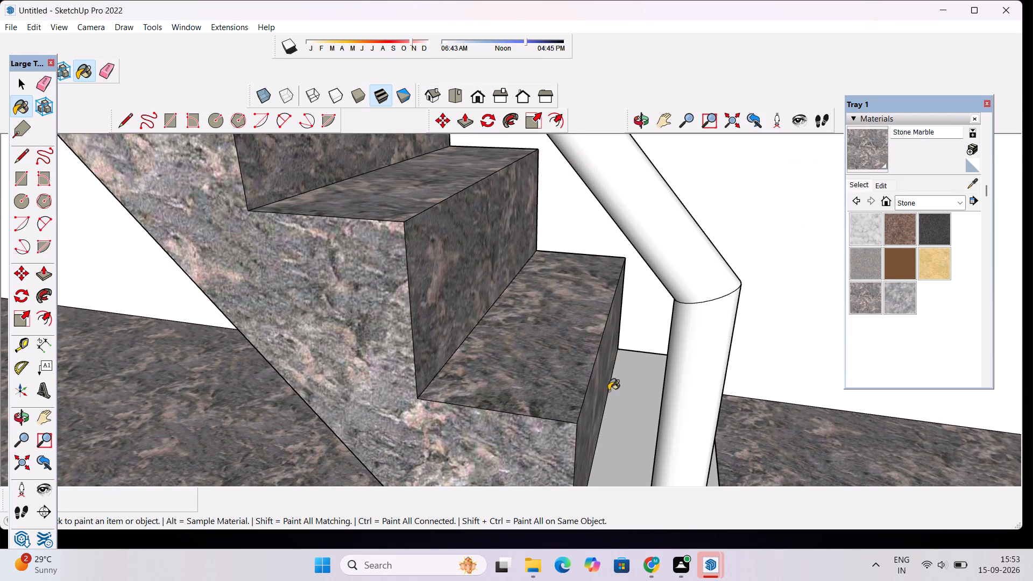
left_click(611, 391)
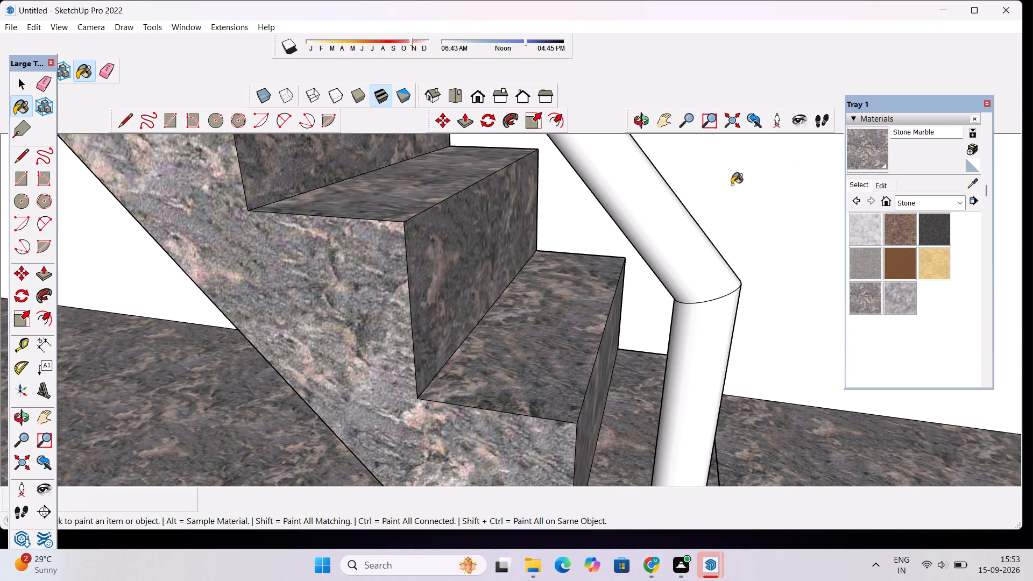
Paint the front face of the bottom step on the staircase farther from the origin with Stone Marble.
scroll(718, 213, "down", 3)
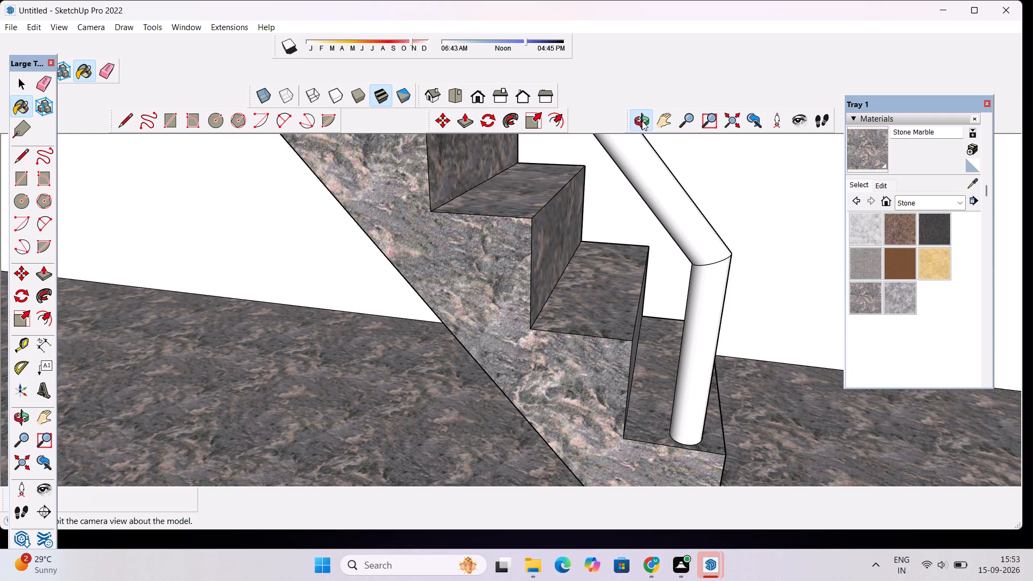
left_click(642, 121)
left_click_drag(707, 185, 498, 110)
scroll(493, 122, "down", 10)
scroll(588, 220, "down", 7)
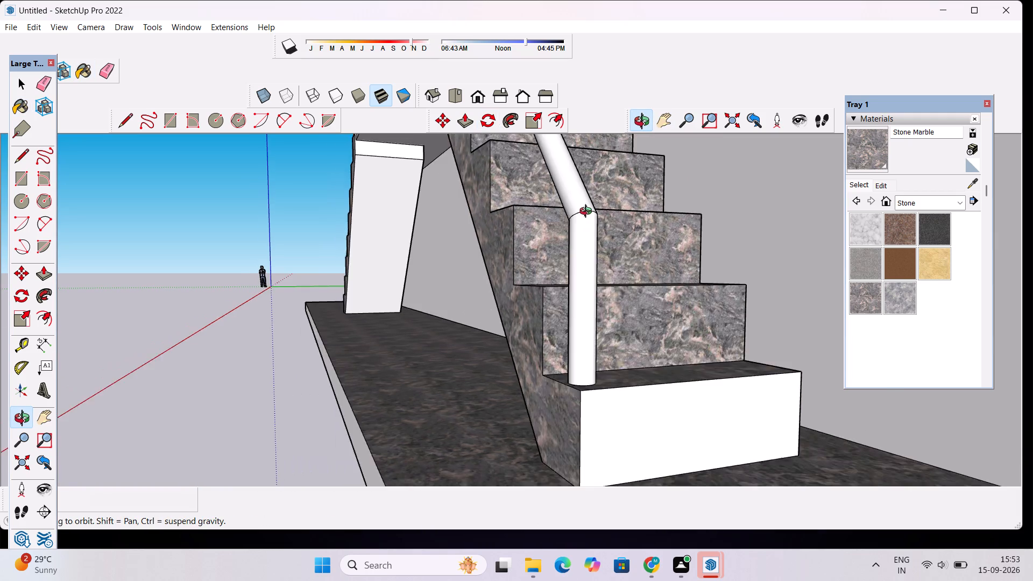
scroll(588, 212, "down", 4)
scroll(611, 291, "down", 2)
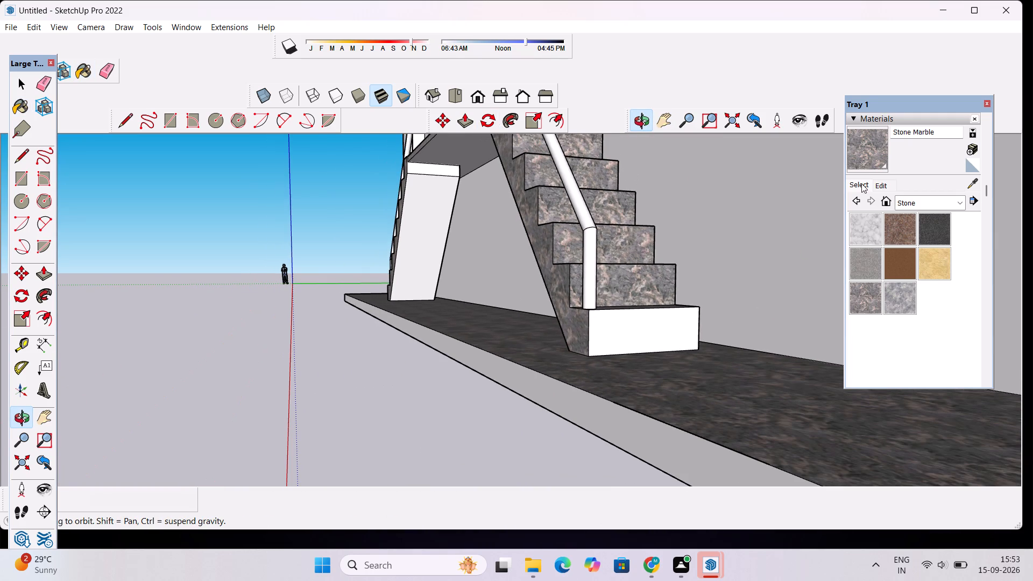
left_click(867, 147)
left_click(641, 317)
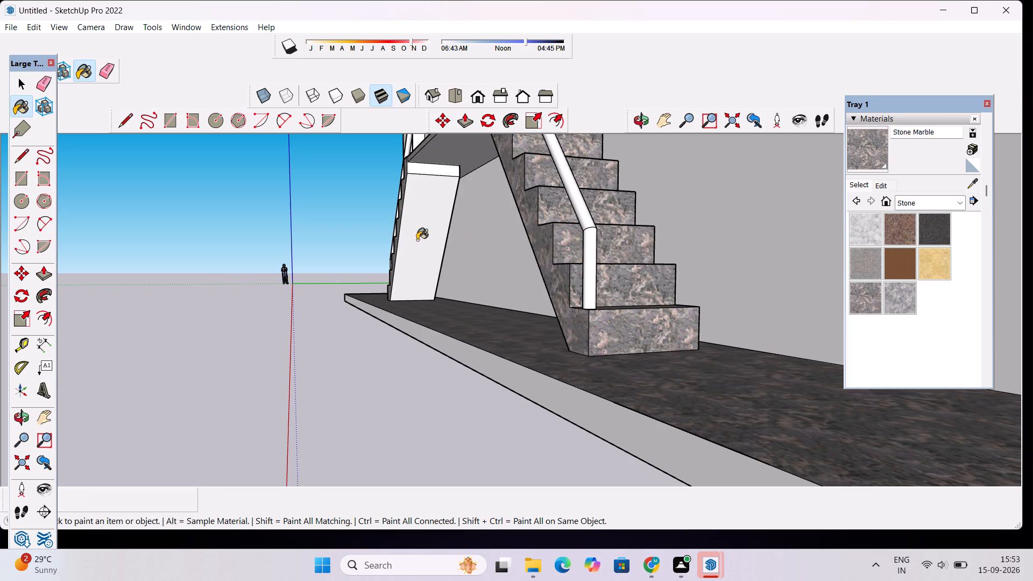
Paint the upper five risers of the staircase nearer the origin with Stone Marble.
scroll(457, 255, "down", 1)
left_click(640, 124)
left_click_drag(528, 199, 599, 201)
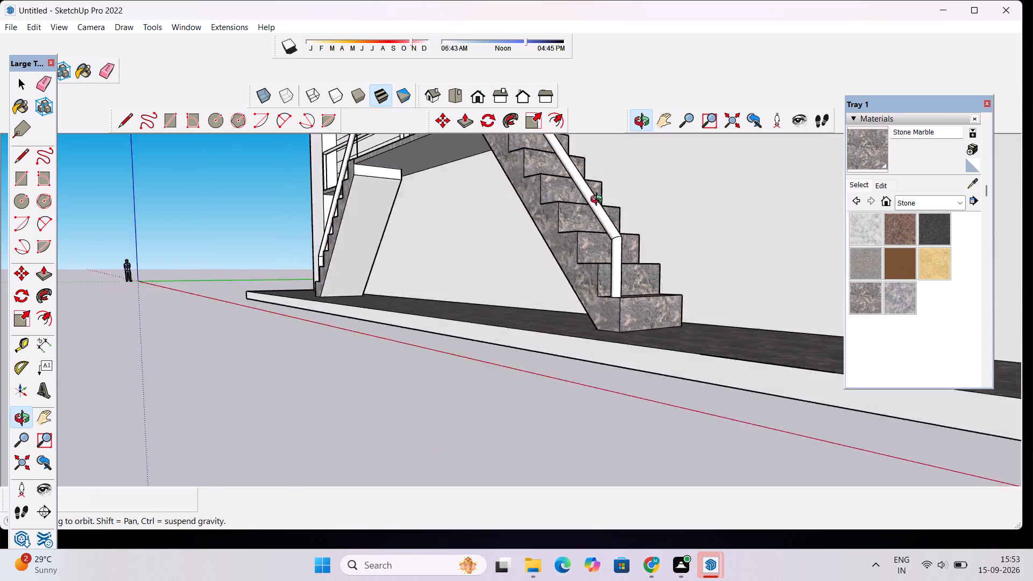
left_click_drag(599, 201, 763, 183)
scroll(661, 202, "down", 5)
left_click_drag(357, 167, 503, 202)
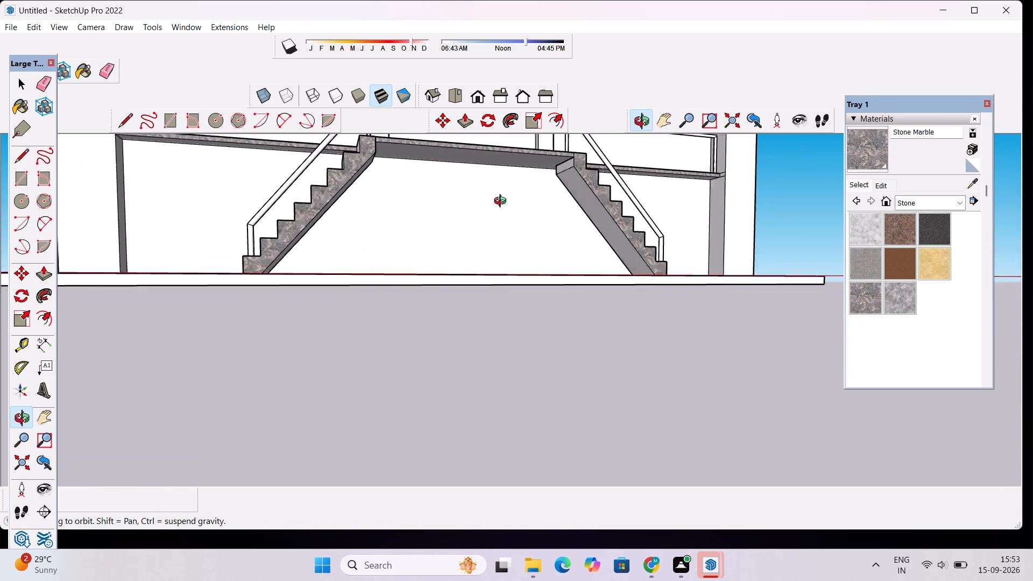
left_click_drag(503, 202, 604, 244)
scroll(426, 196, "up", 4)
left_click_drag(401, 210, 536, 257)
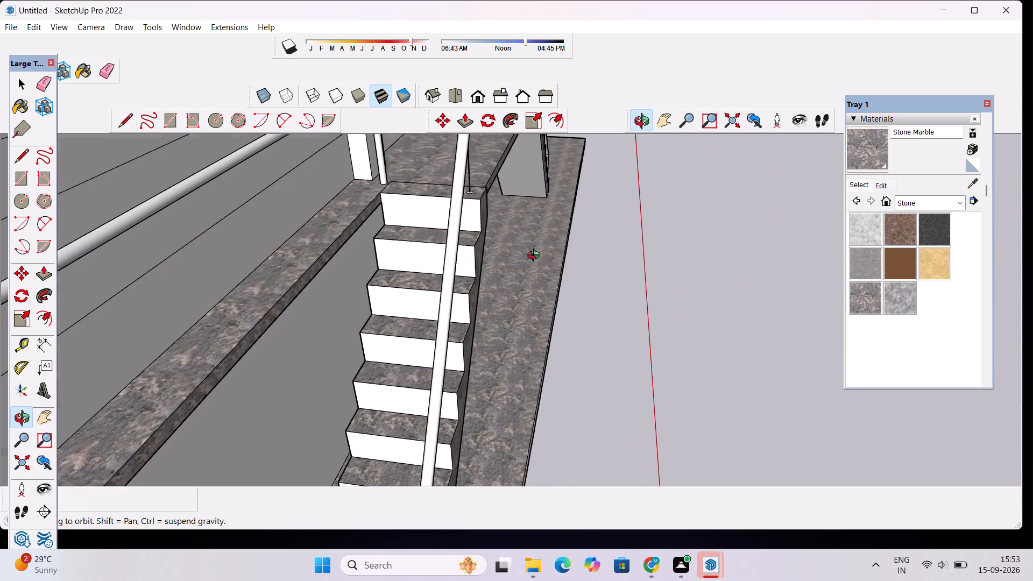
left_click_drag(536, 257, 511, 264)
left_click(865, 158)
left_click(445, 205)
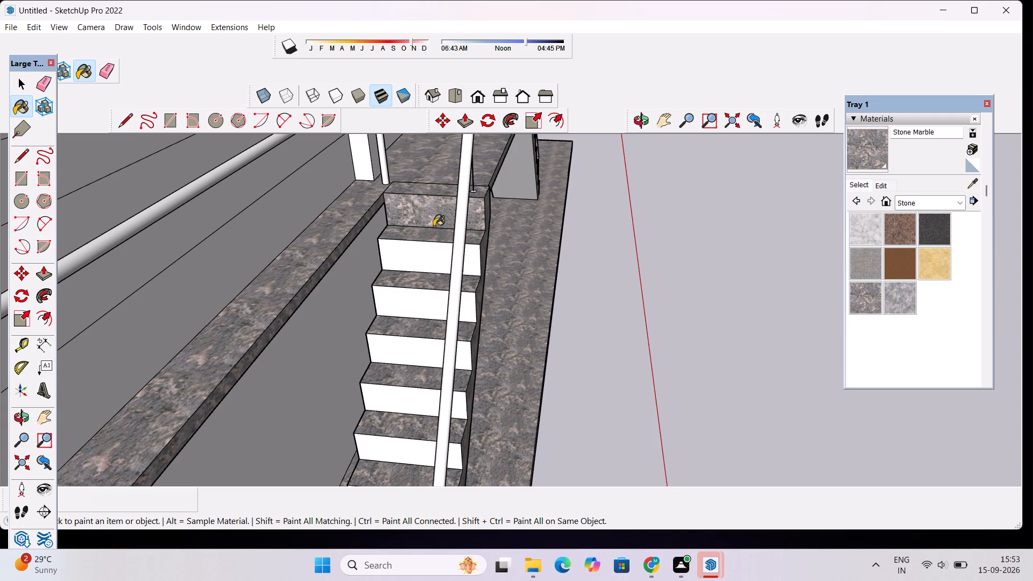
left_click(426, 256)
left_click(399, 306)
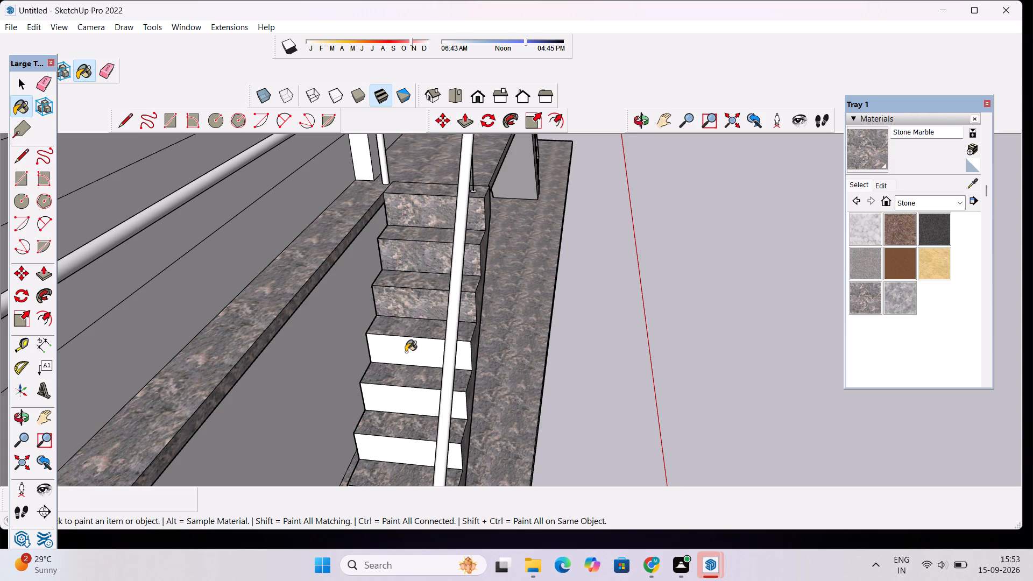
left_click(406, 352)
left_click(415, 405)
Paint the bottom three risers of the staircase nearer the origin with Stone Marble.
scroll(403, 212, "down", 5)
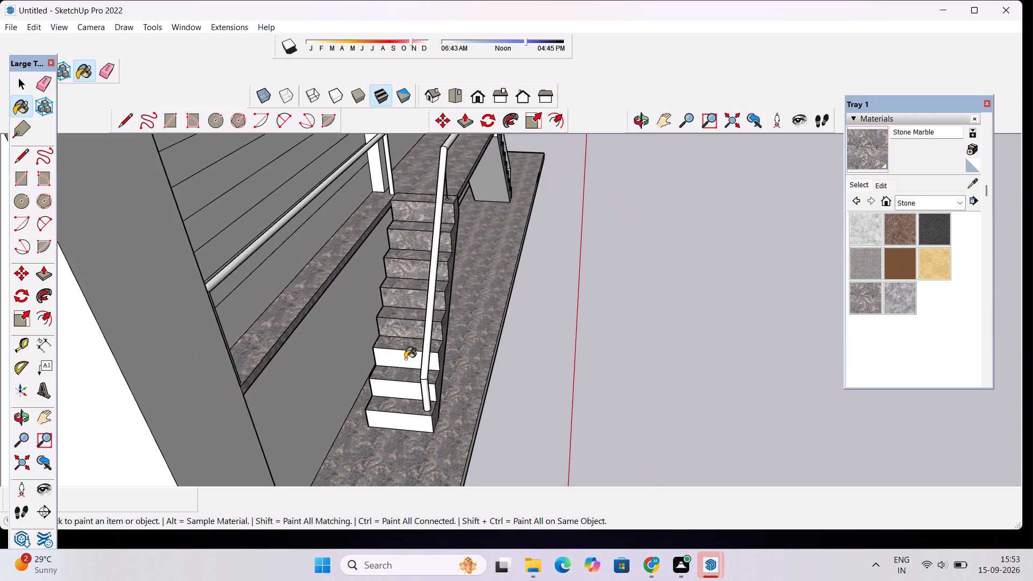
left_click(405, 359)
left_click(397, 384)
left_click(407, 421)
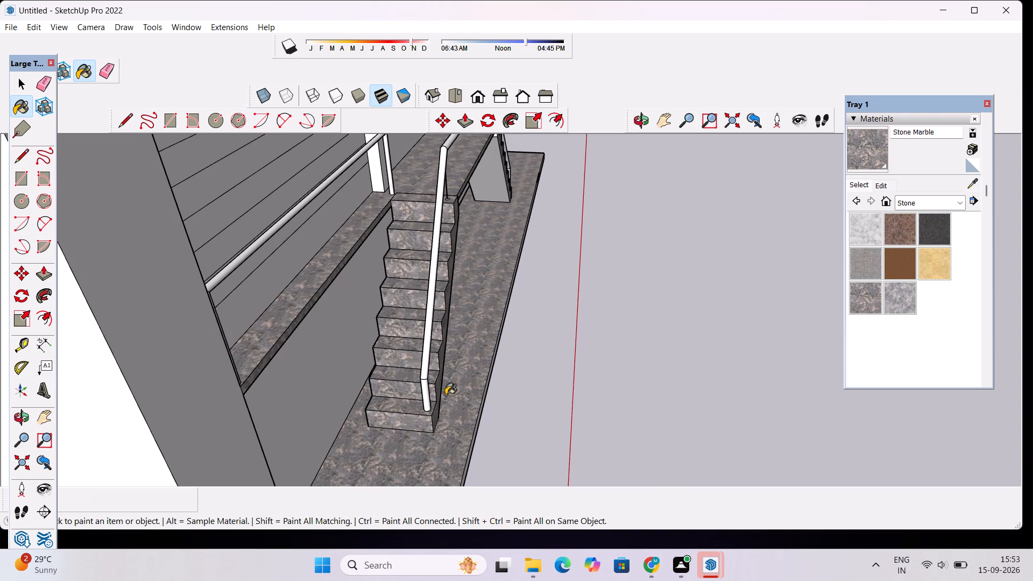
Erase the thin vertical lines standing at the top of the staircase nearer the origin, below the handrail corner.
left_click(640, 123)
left_click_drag(668, 195, 405, 153)
scroll(415, 174, "down", 5)
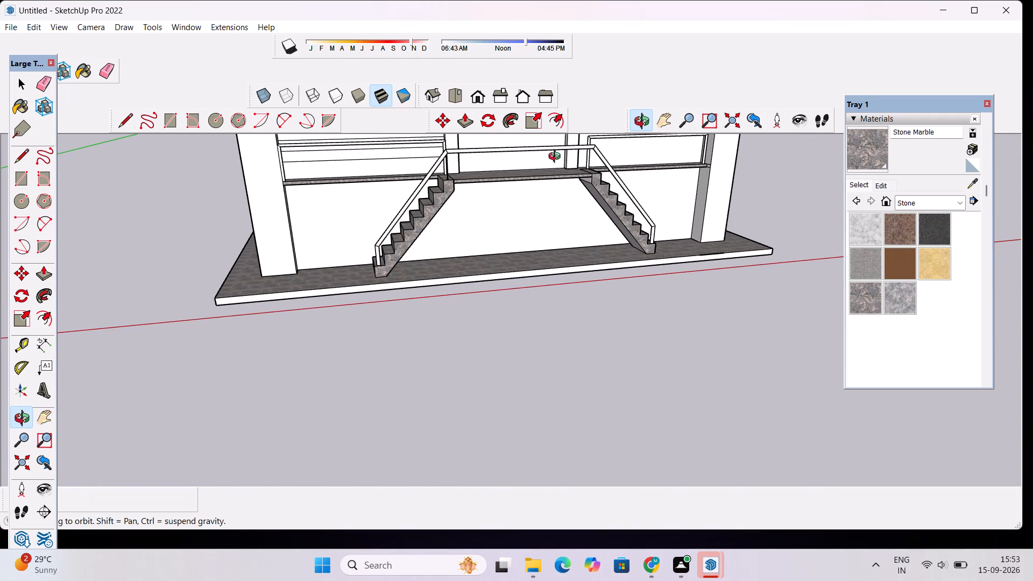
scroll(557, 158, "up", 3)
left_click_drag(563, 160, 539, 245)
scroll(454, 273, "up", 4)
left_click_drag(400, 258, 506, 233)
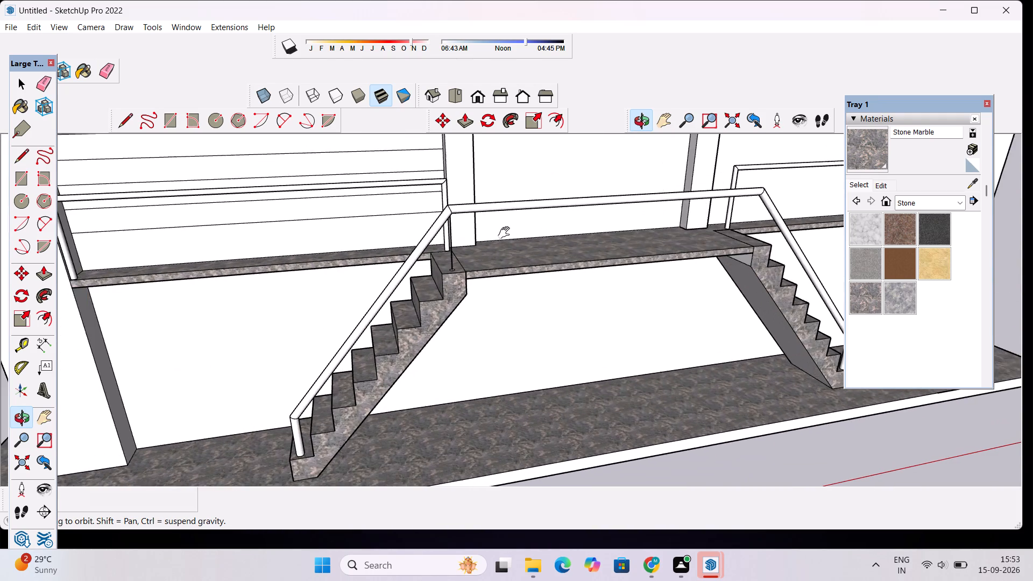
left_click_drag(506, 233, 507, 233)
scroll(499, 245, "up", 4)
scroll(507, 216, "down", 4)
left_click_drag(494, 231, 425, 274)
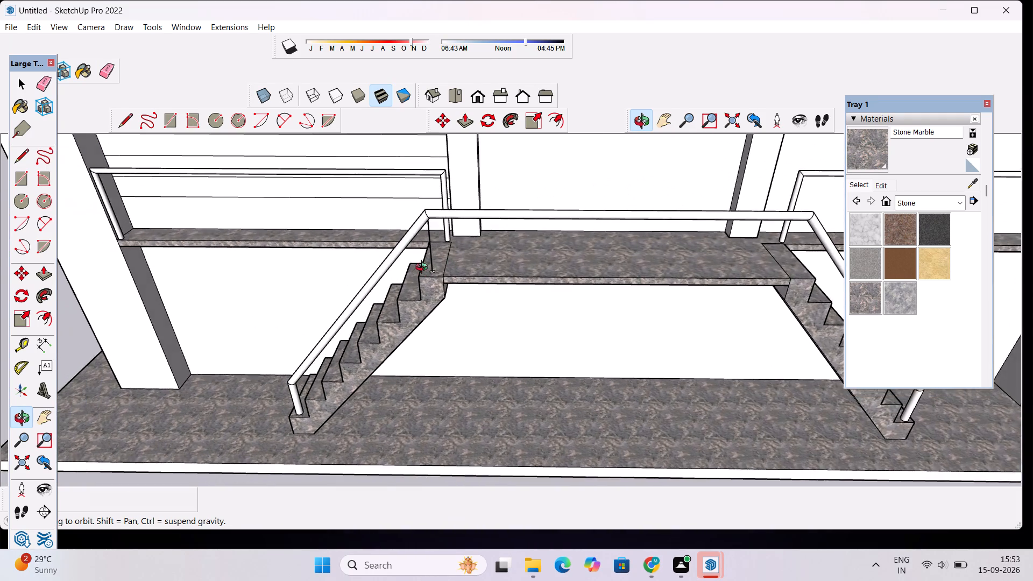
scroll(425, 261, "down", 7)
left_click_drag(433, 249, 470, 255)
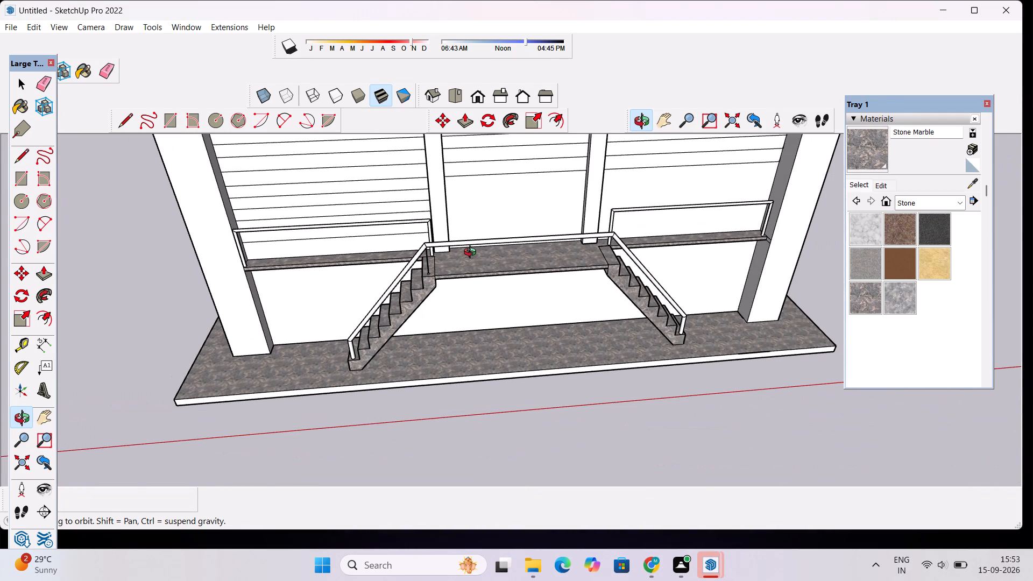
scroll(472, 253, "up", 4)
key("e")
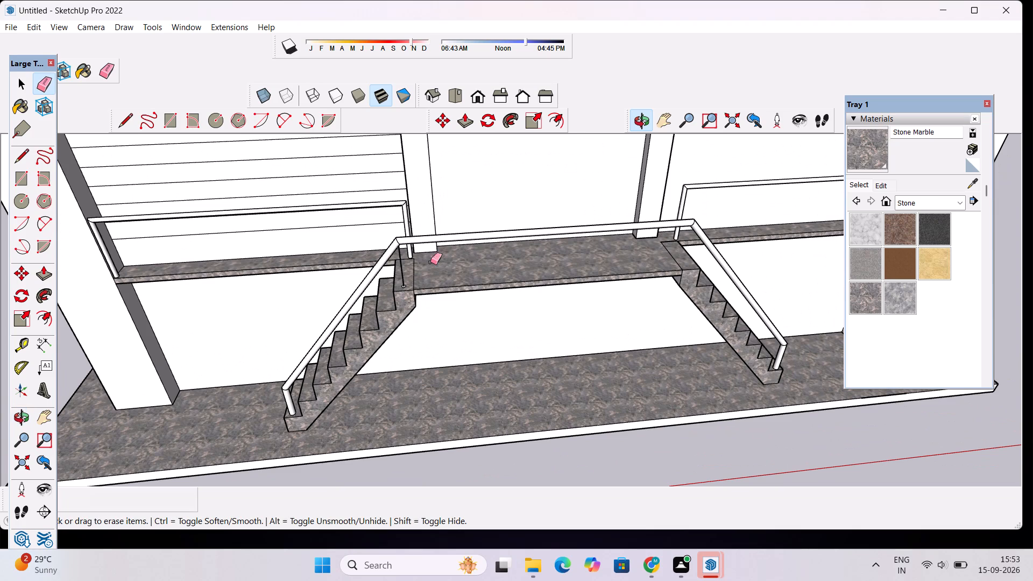
scroll(413, 262, "up", 11)
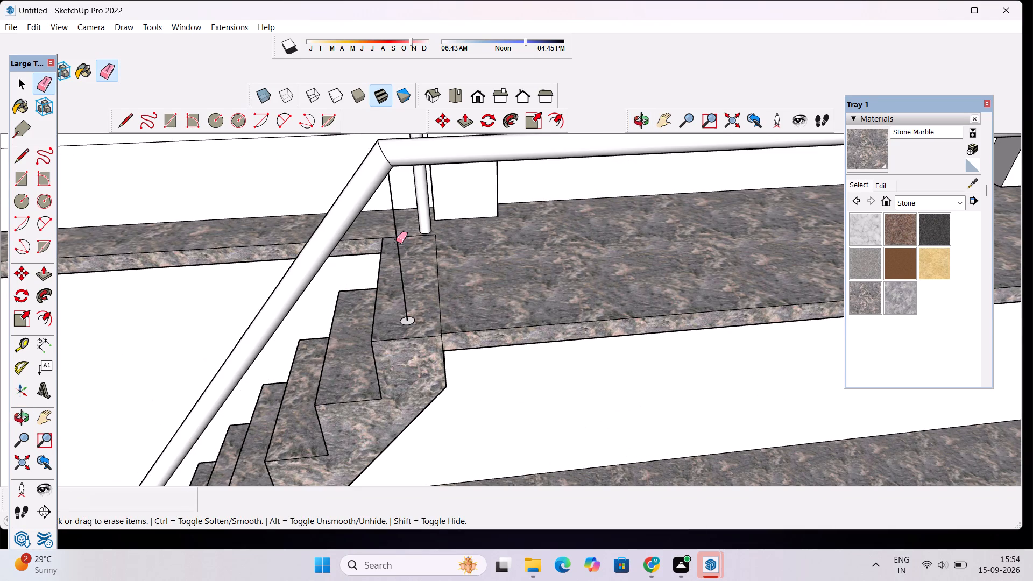
left_click(396, 241)
left_click_drag(401, 302, 406, 317)
key("space")
Paint the long front edge of the base slab with Stone Marble.
scroll(398, 238, "down", 19)
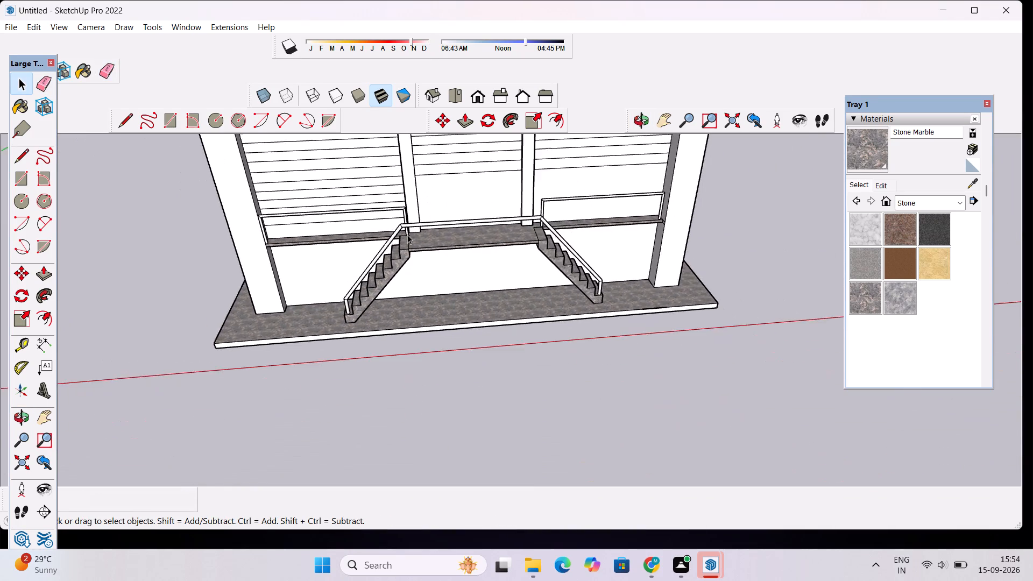
scroll(407, 234, "up", 5)
left_click(649, 123)
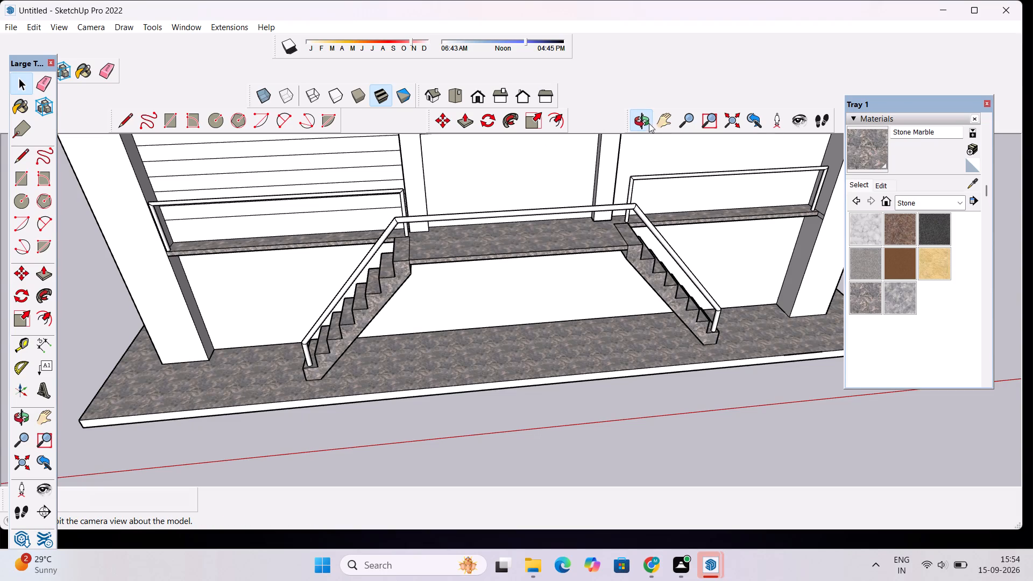
left_click_drag(630, 236, 534, 99)
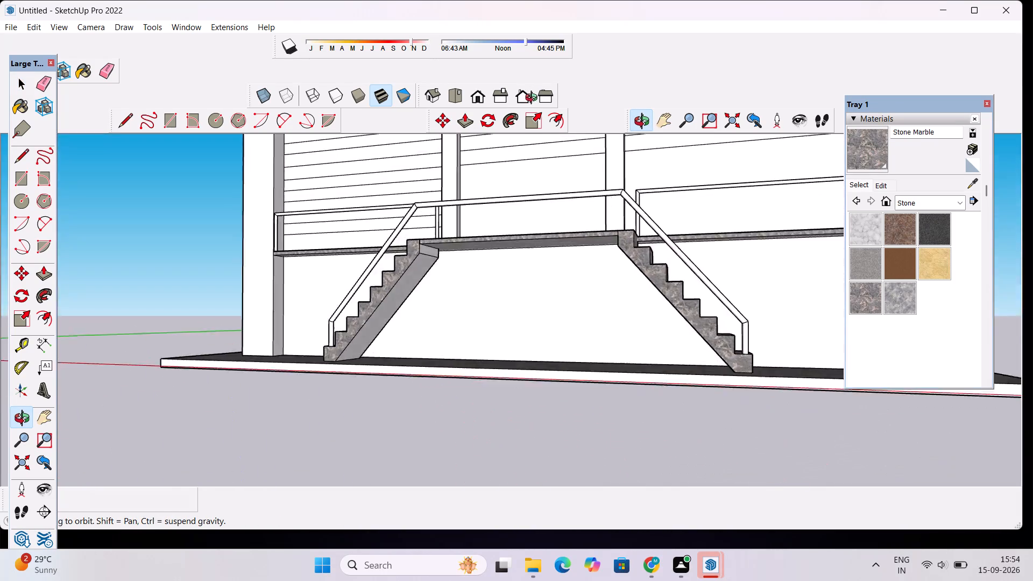
left_click_drag(534, 99, 720, 155)
scroll(583, 244, "up", 4)
left_click_drag(579, 252, 552, 199)
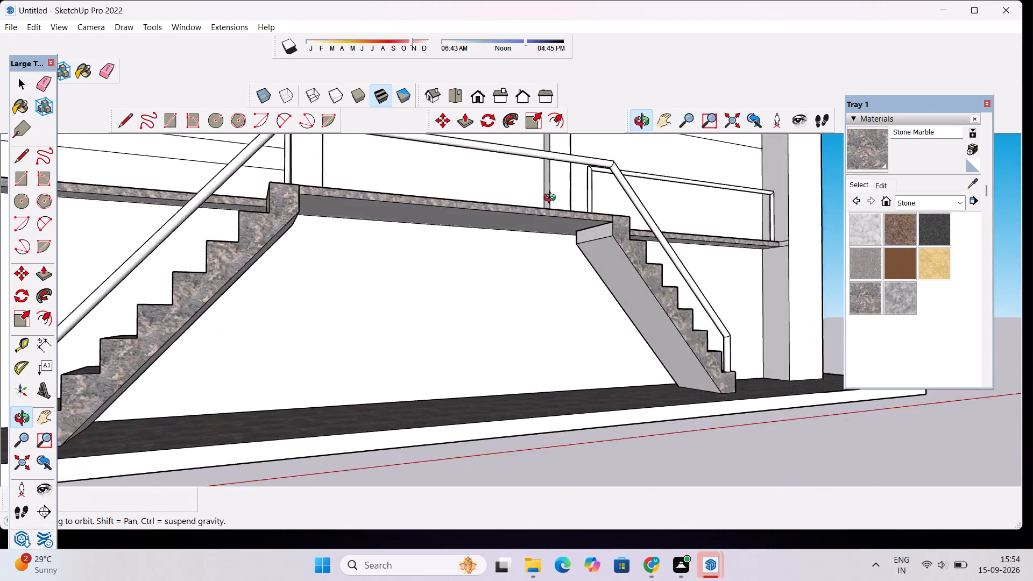
left_click_drag(552, 199, 430, 221)
scroll(421, 229, "down", 2)
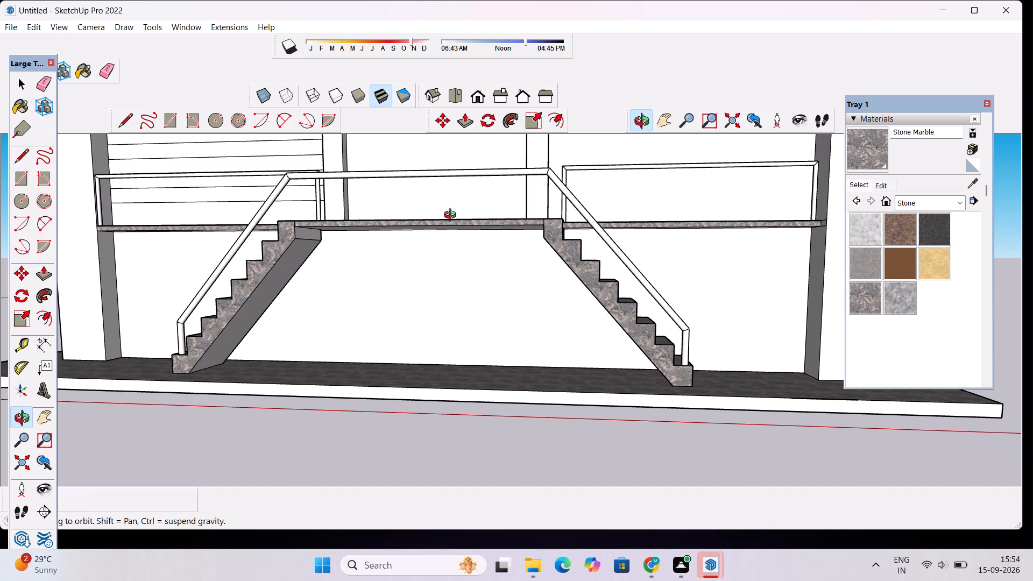
scroll(454, 204, "down", 3)
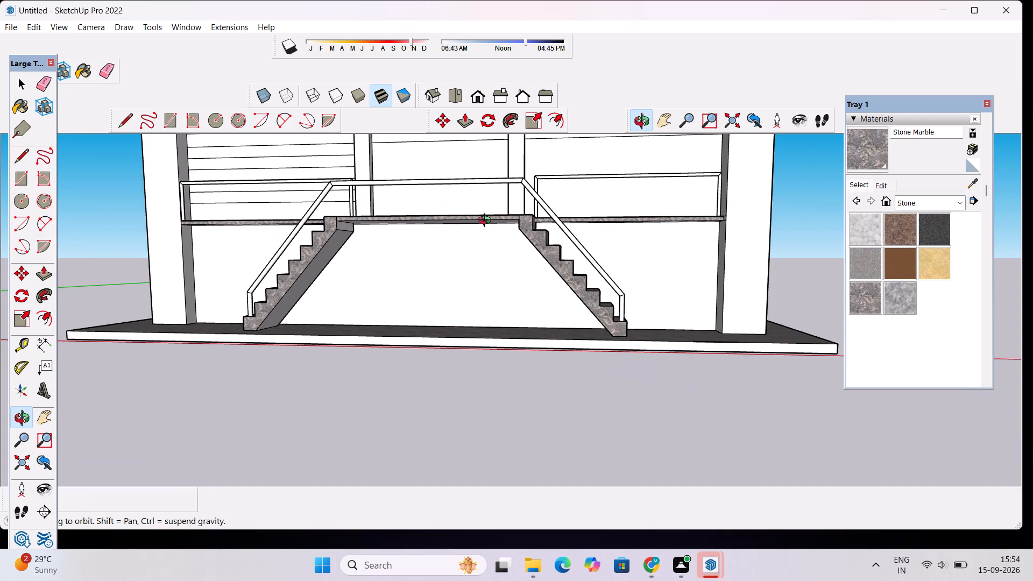
left_click_drag(543, 292, 530, 335)
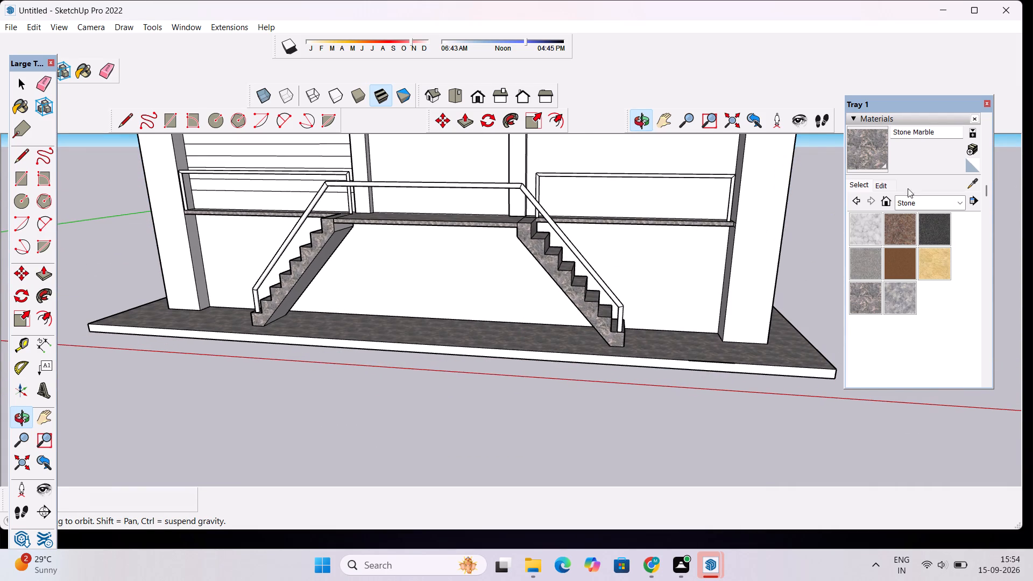
left_click(869, 158)
scroll(785, 327, "up", 3)
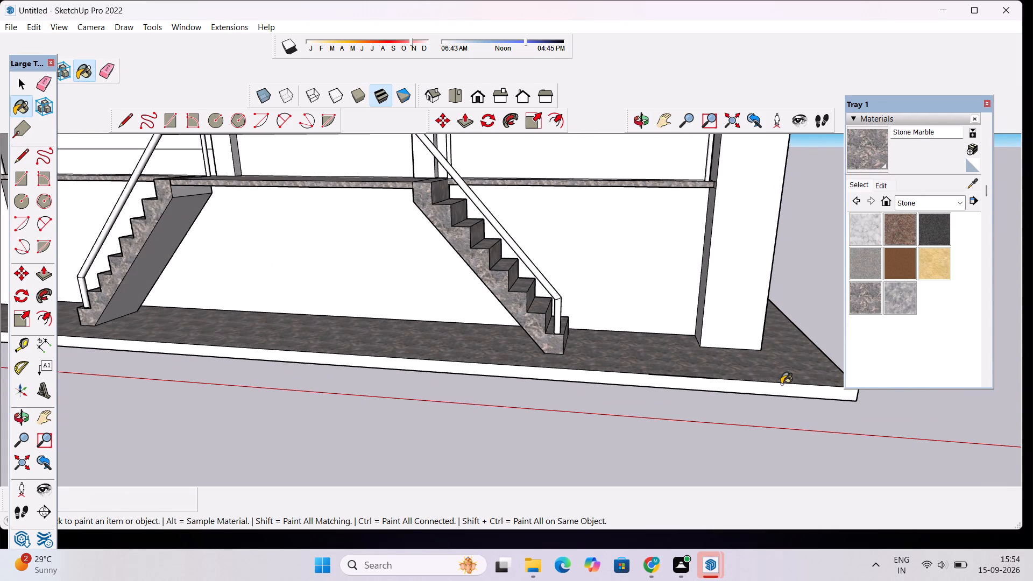
left_click(781, 385)
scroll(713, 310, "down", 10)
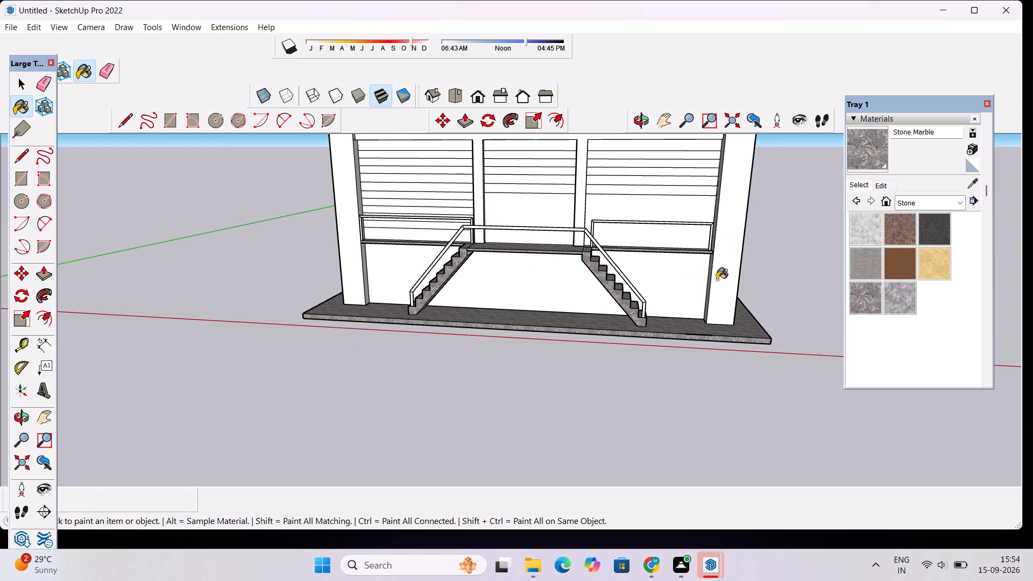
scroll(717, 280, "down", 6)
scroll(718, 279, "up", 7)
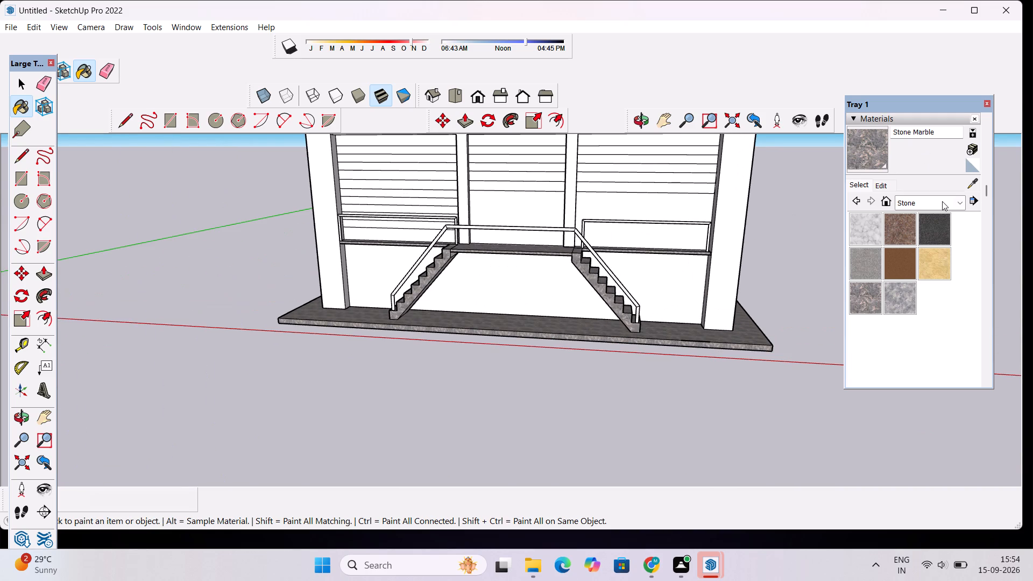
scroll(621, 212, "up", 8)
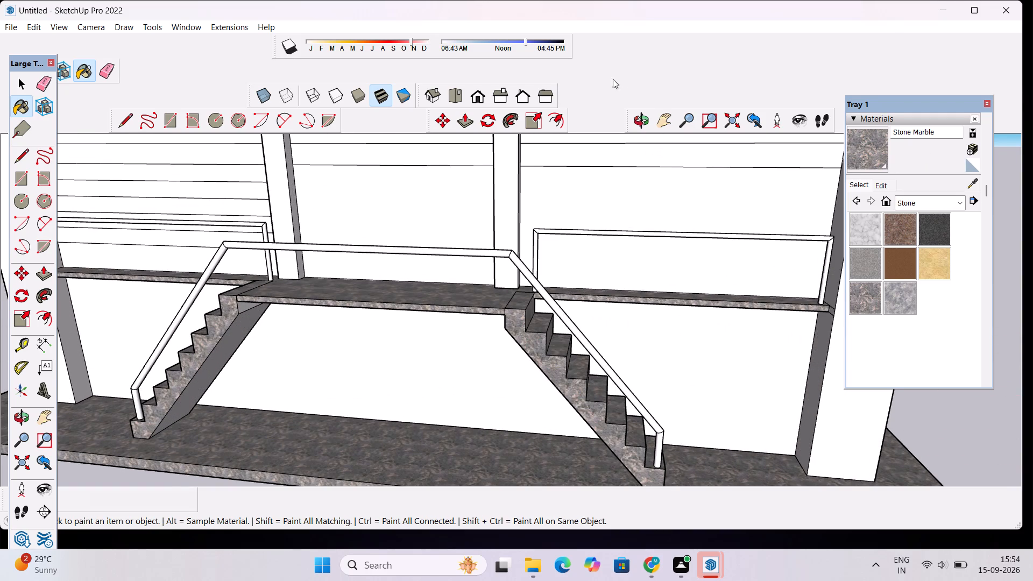
Paint the landing handrail and the sloping rail of the staircase farther from the origin with the Steel Brushed Stainless metal.
left_click_drag(642, 119, 640, 126)
left_click_drag(587, 199, 641, 314)
scroll(641, 315, "down", 7)
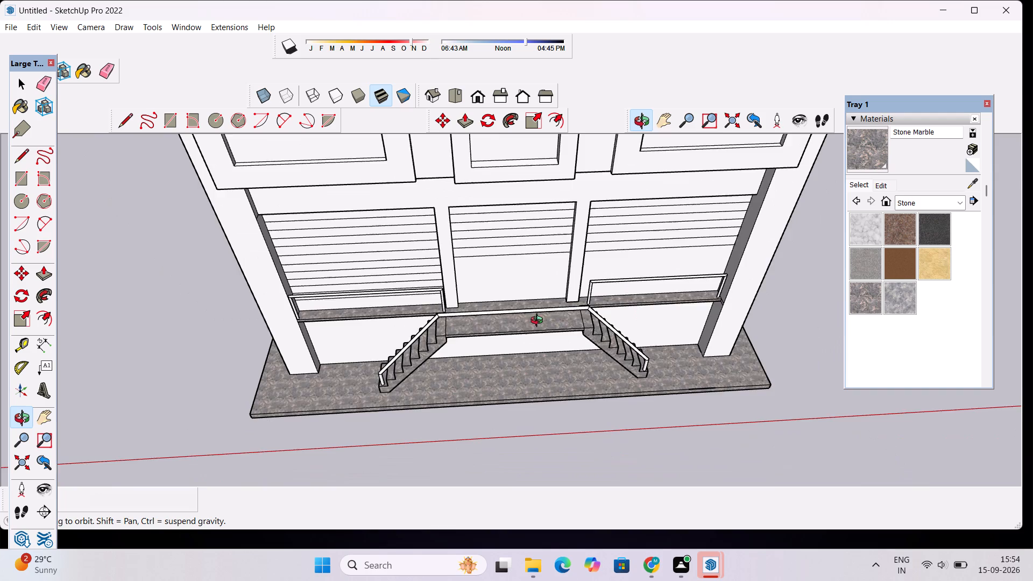
left_click_drag(539, 322, 590, 259)
left_click_drag(944, 206, 943, 211)
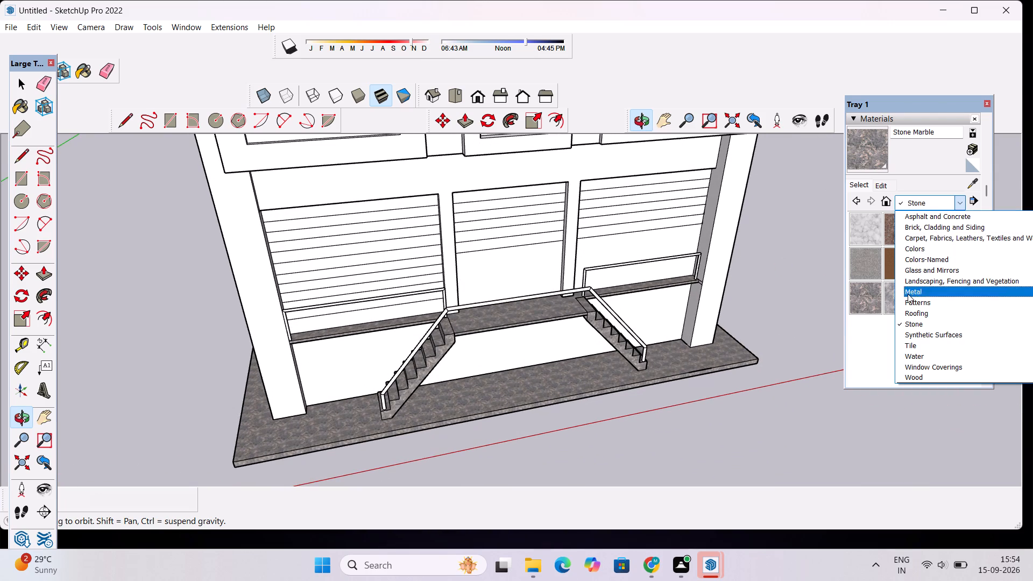
left_click(909, 297)
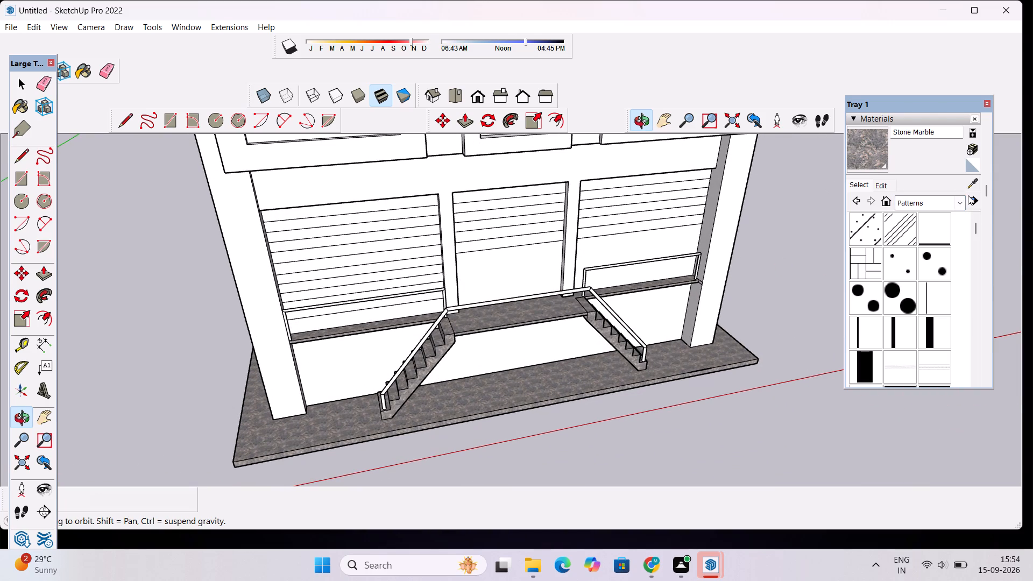
left_click(953, 206)
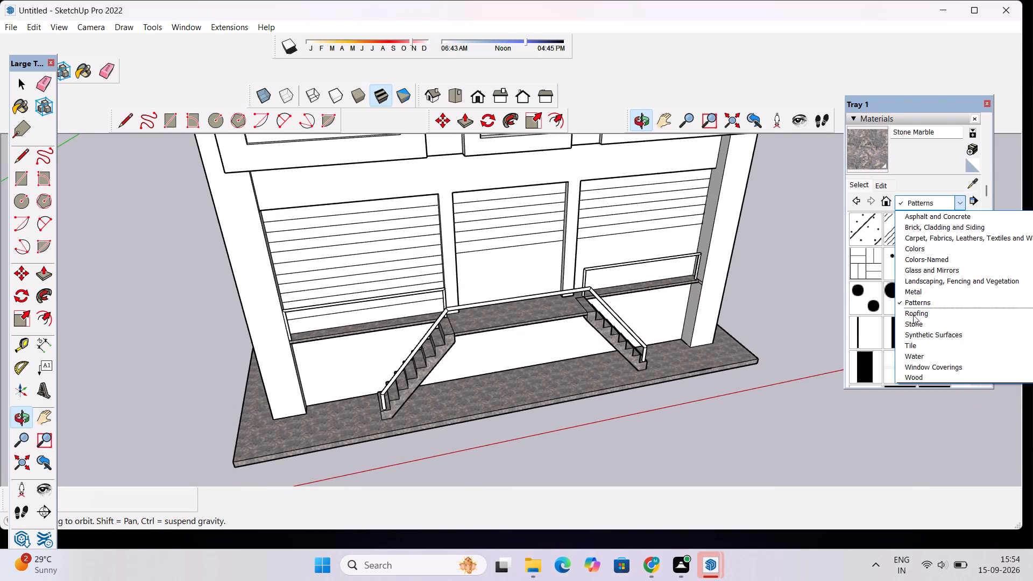
left_click(917, 295)
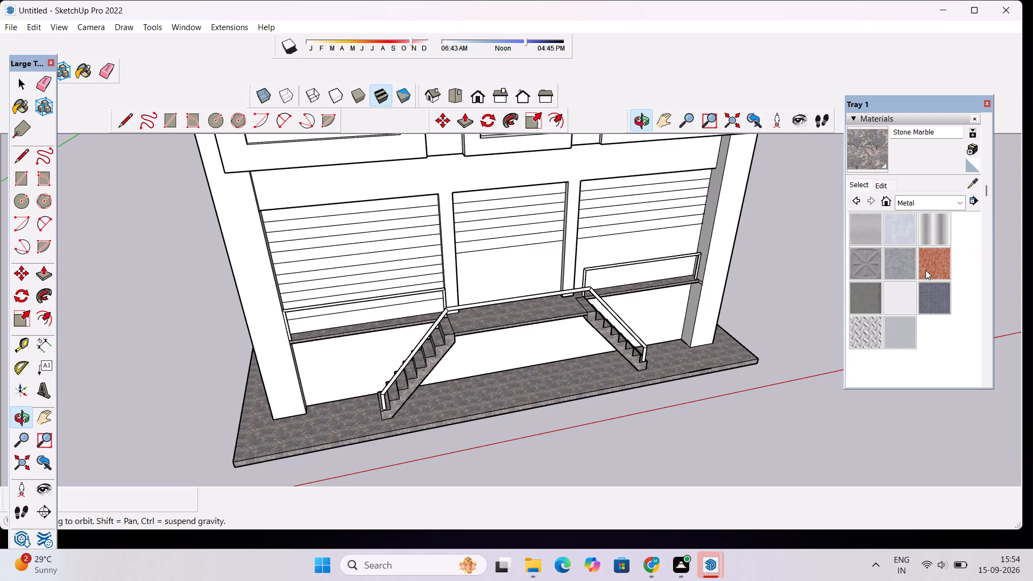
left_click(887, 330)
scroll(605, 295, "up", 8)
left_click(593, 306)
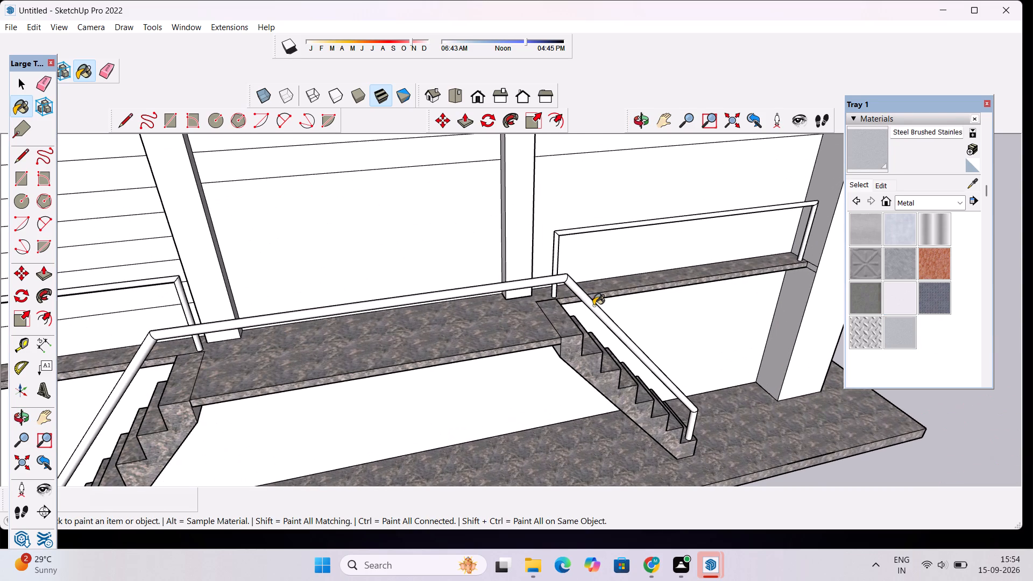
left_click(541, 280)
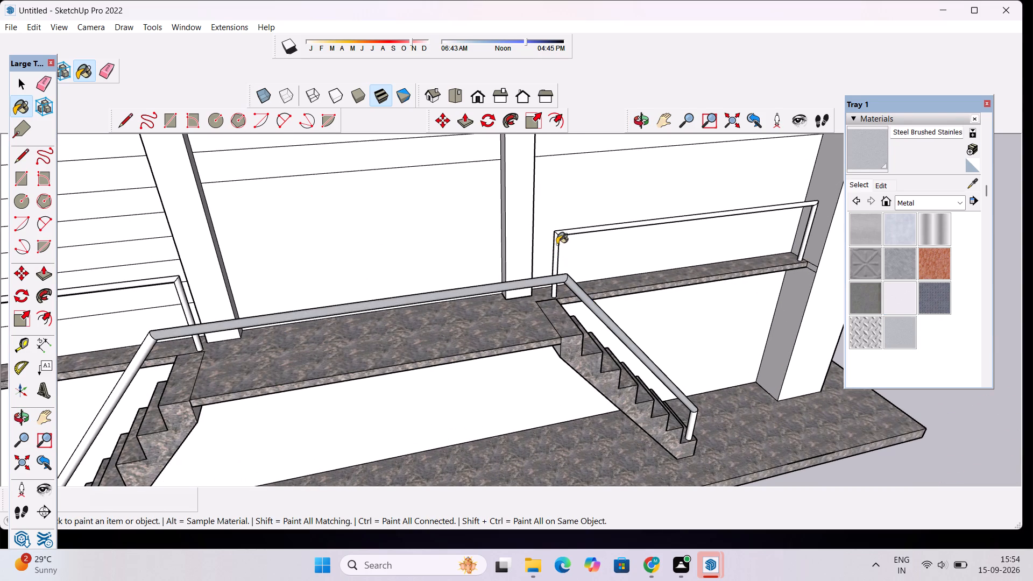
Paint the railing on the ledge farther from the origin and that staircase's bottom rail post with Steel Brushed Stainless.
left_click(557, 244)
left_click(569, 233)
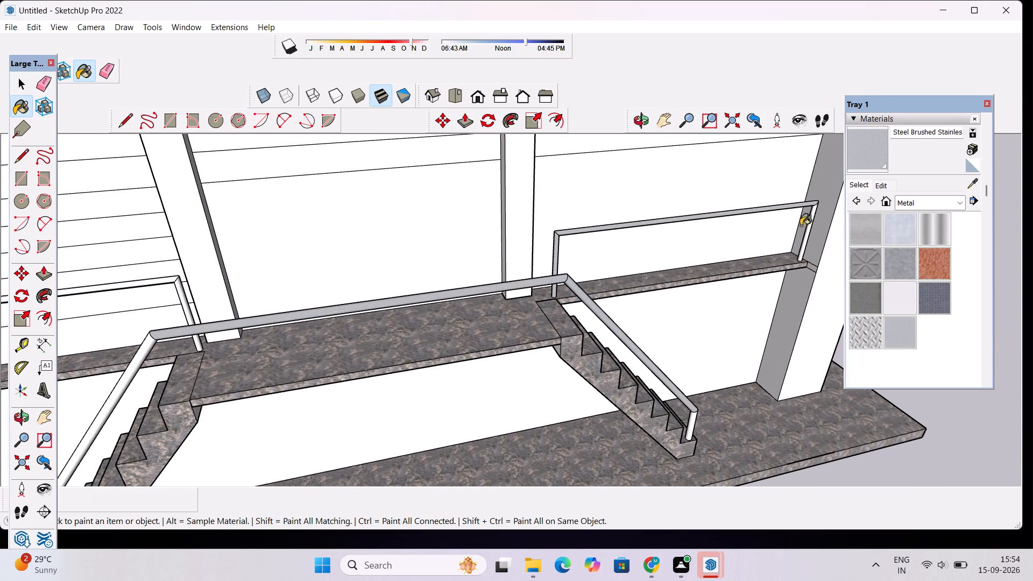
left_click(806, 235)
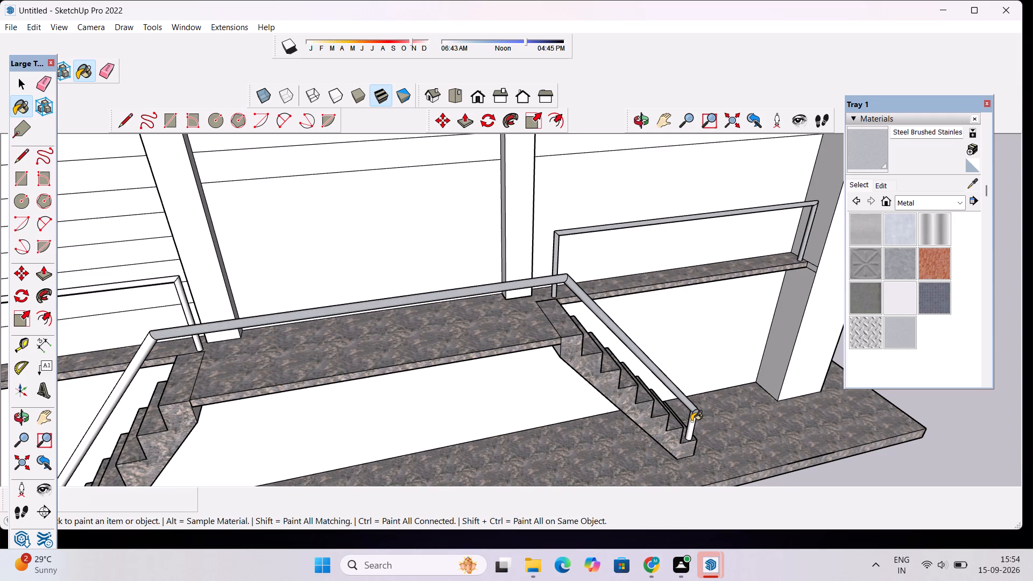
left_click(691, 421)
Paint the ledge railing nearer the origin and the adjacent staircase's sloping rail and bottom post with Steel Brushed Stainless.
left_click(134, 283)
left_click(176, 289)
scroll(230, 248, "down", 3)
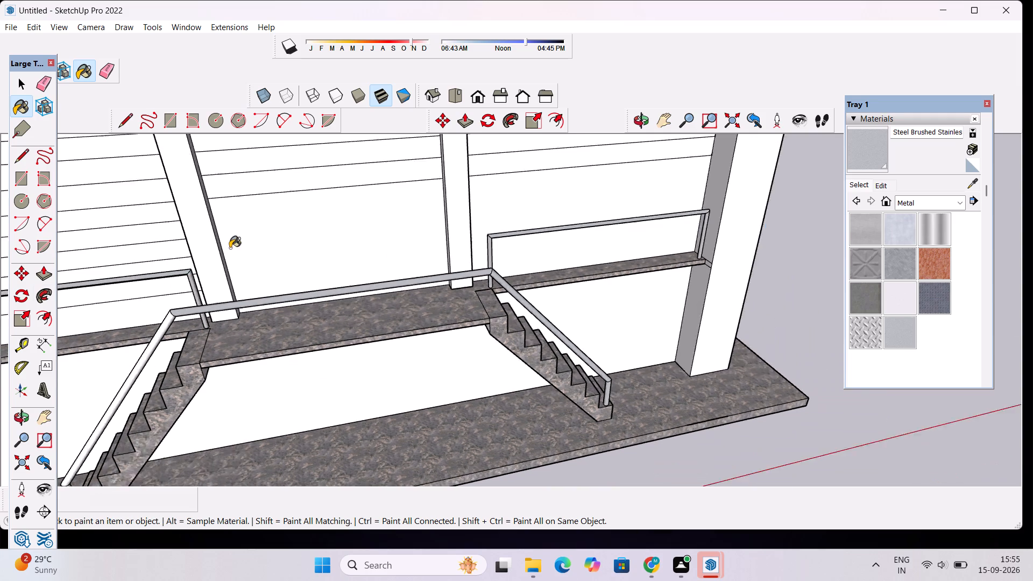
scroll(230, 248, "down", 10)
scroll(154, 277, "up", 7)
left_click(240, 301)
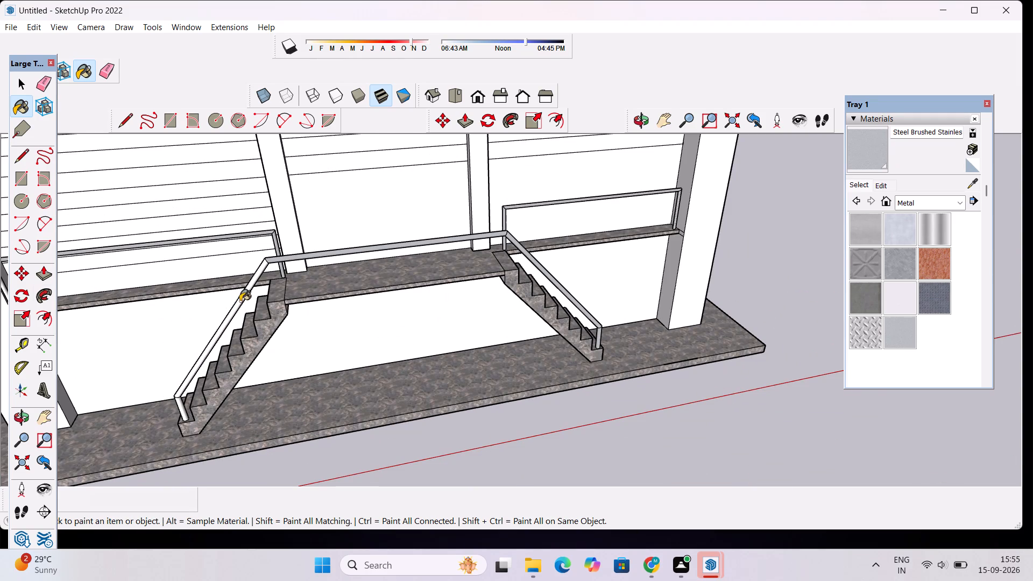
scroll(179, 390, "up", 5)
left_click(180, 410)
scroll(322, 297, "down", 8)
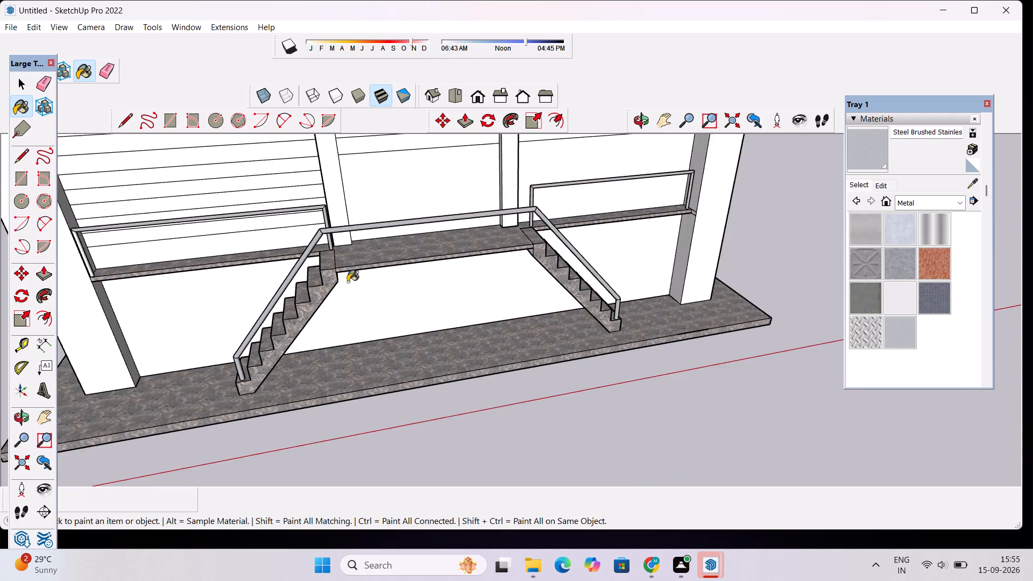
scroll(348, 282, "down", 8)
scroll(267, 249, "up", 17)
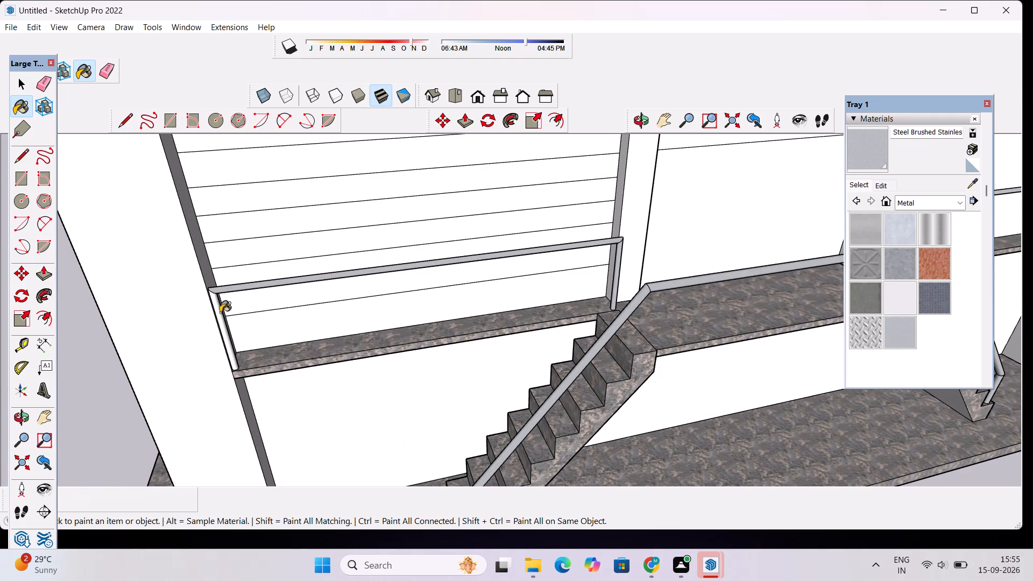
left_click(220, 313)
Erase the two short lines crossing the pillar face at the end of the ledge farther from the origin.
scroll(242, 288, "down", 6)
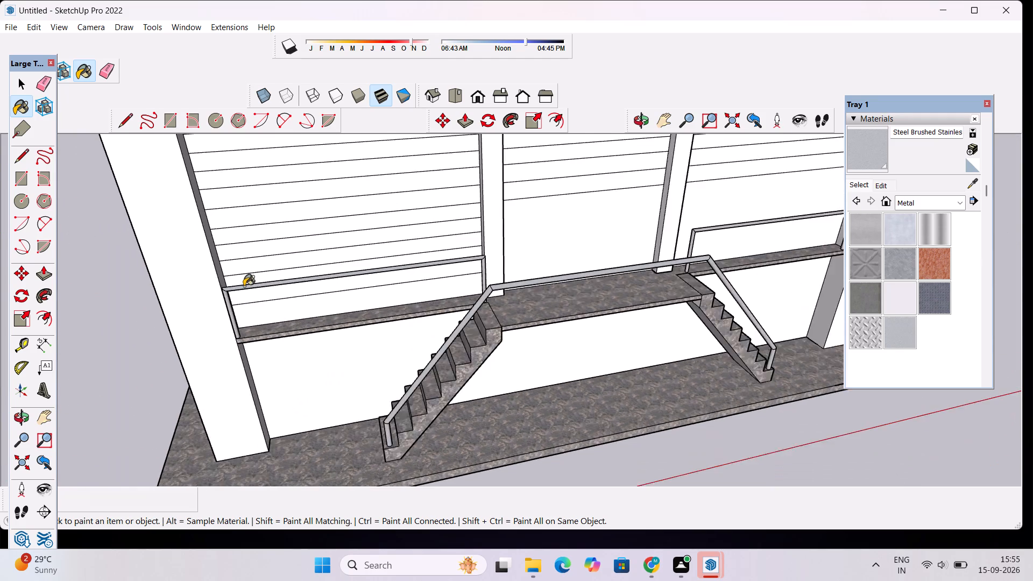
scroll(244, 286, "down", 6)
left_click(635, 116)
left_click_drag(549, 277, 458, 190)
scroll(478, 228, "up", 5)
left_click_drag(452, 246, 720, 355)
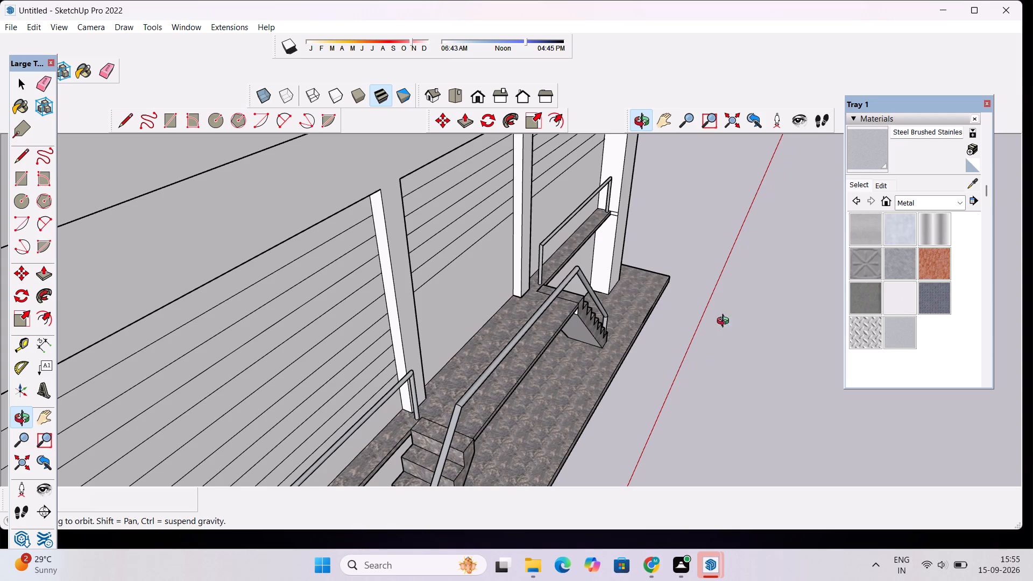
scroll(675, 208, "down", 1)
scroll(640, 222, "up", 15)
key("e")
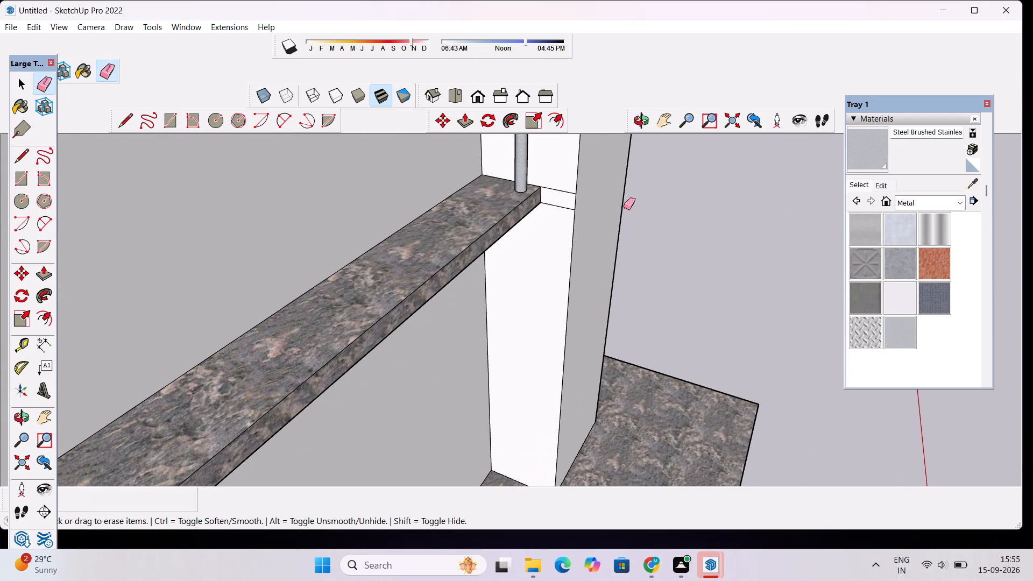
left_click_drag(557, 182, 563, 205)
left_click_drag(554, 195, 555, 210)
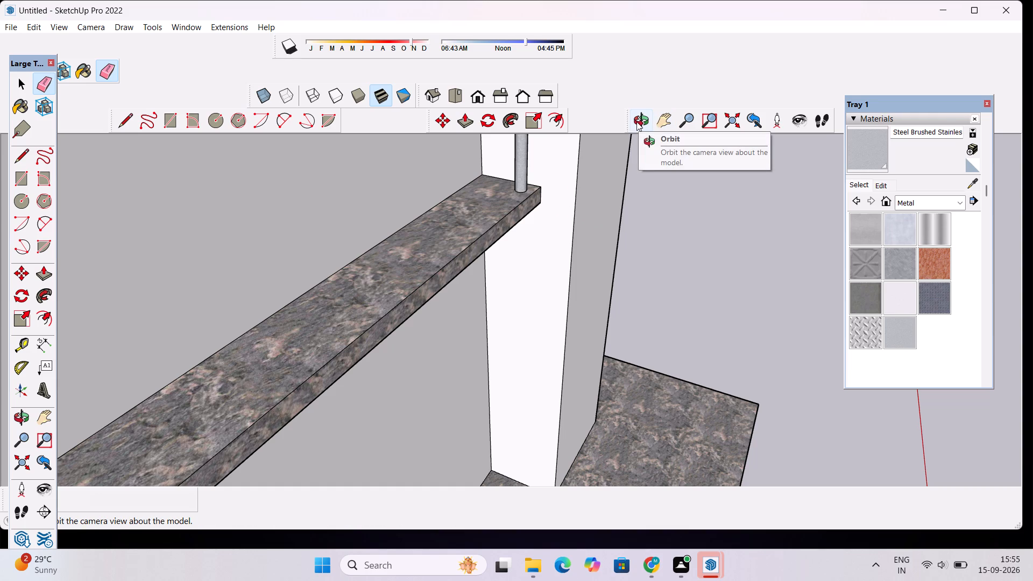
Erase the short stray lines crossing the underside of the roof's front overhang above the facade panels.
left_click(631, 116)
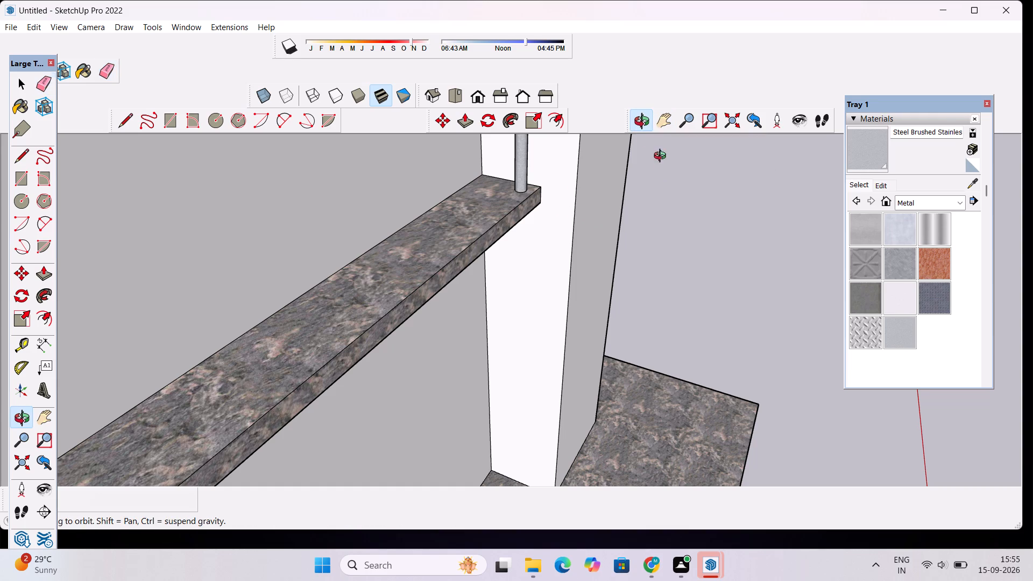
left_click_drag(662, 214, 510, 167)
scroll(503, 163, "down", 20)
scroll(503, 163, "down", 3)
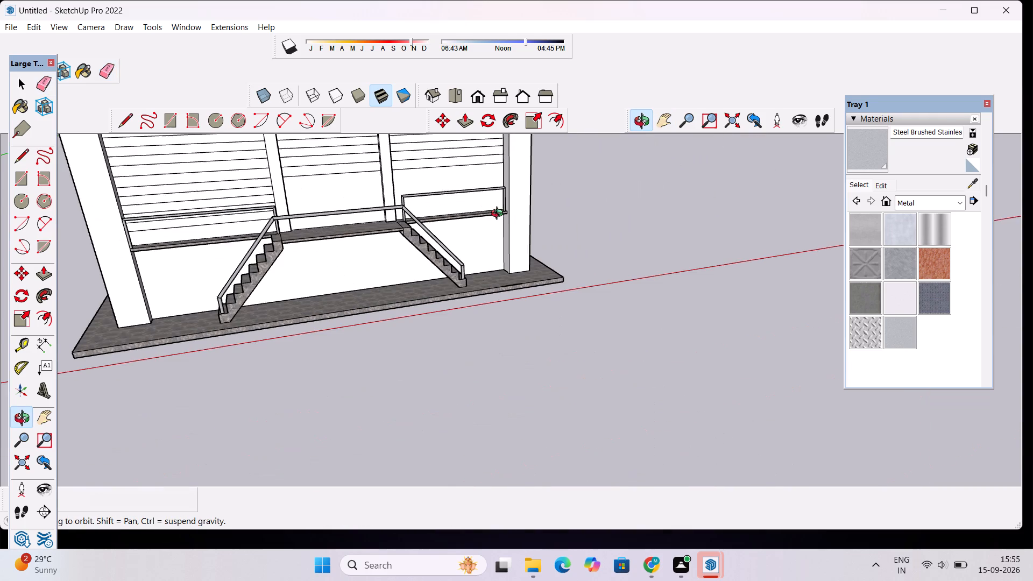
scroll(499, 215, "down", 3)
left_click_drag(499, 215, 590, 309, "shift")
scroll(576, 264, "down", 6)
left_click_drag(589, 219, 602, 326, "shift")
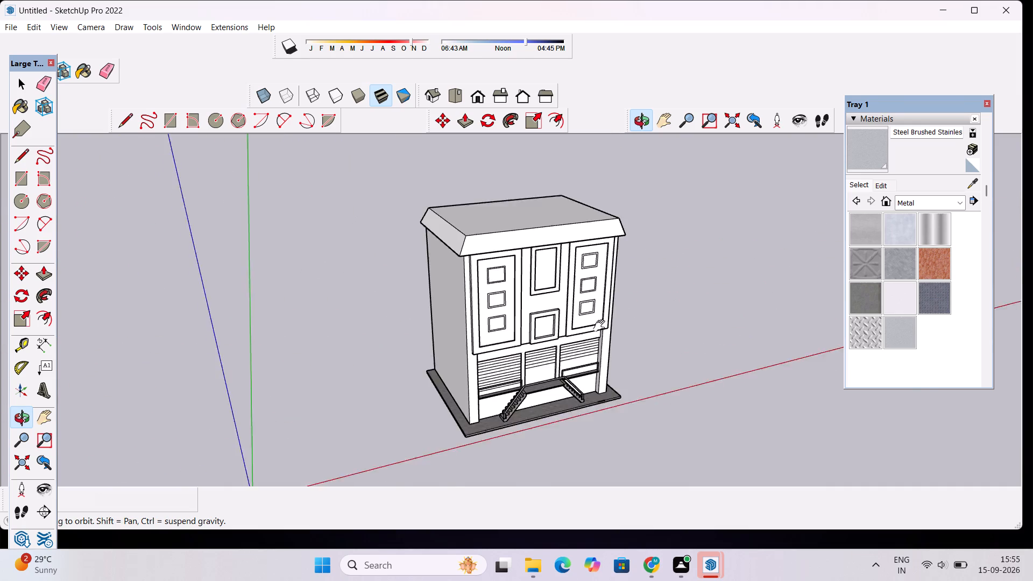
left_click_drag(602, 326, 602, 340, "shift")
scroll(611, 274, "up", 4)
left_click_drag(650, 306, 660, 142)
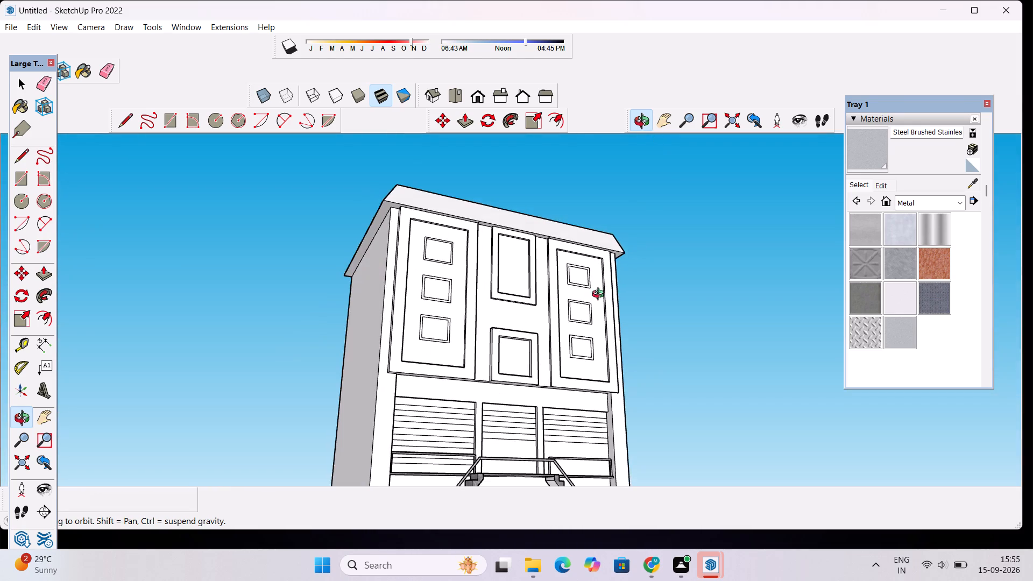
left_click_drag(599, 296, 681, 154)
scroll(498, 244, "up", 16)
left_click_drag(539, 257, 528, 284)
scroll(528, 284, "down", 5)
left_click_drag(539, 265, 436, 313, "shift")
scroll(435, 313, "up", 4)
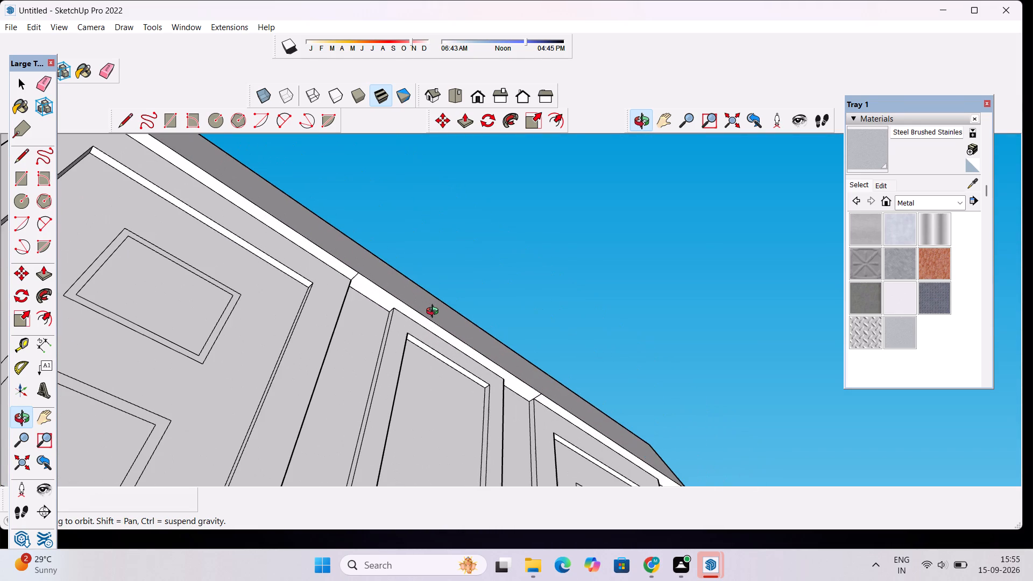
key("e")
scroll(422, 303, "up", 4)
left_click_drag(314, 256, 316, 261)
scroll(361, 201, "down", 6)
scroll(515, 339, "up", 11)
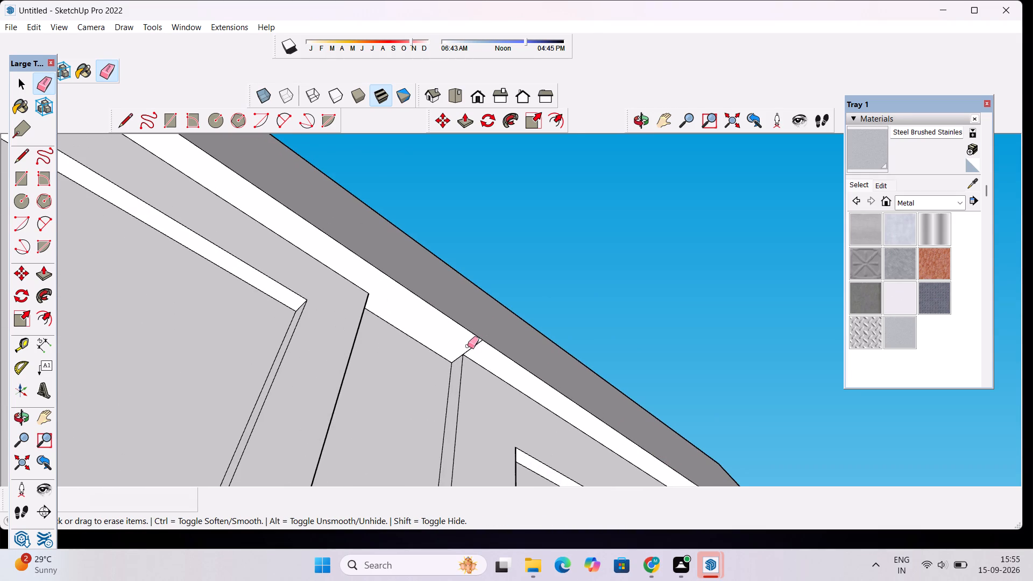
left_click_drag(463, 347, 474, 352)
scroll(469, 302, "down", 12)
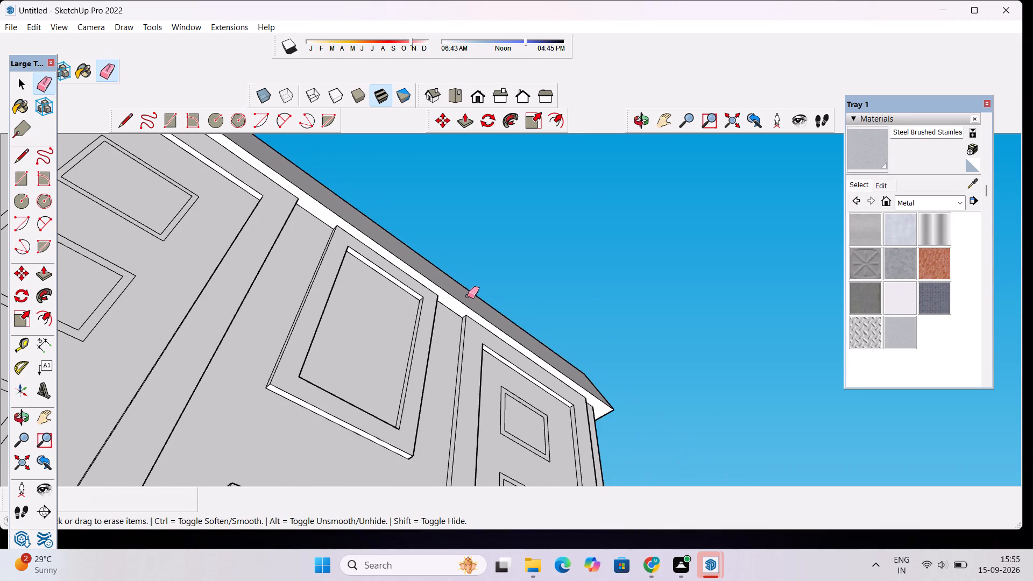
Examine the whole building from the front, the side and above.
left_click(648, 119)
left_click_drag(634, 177, 556, 289)
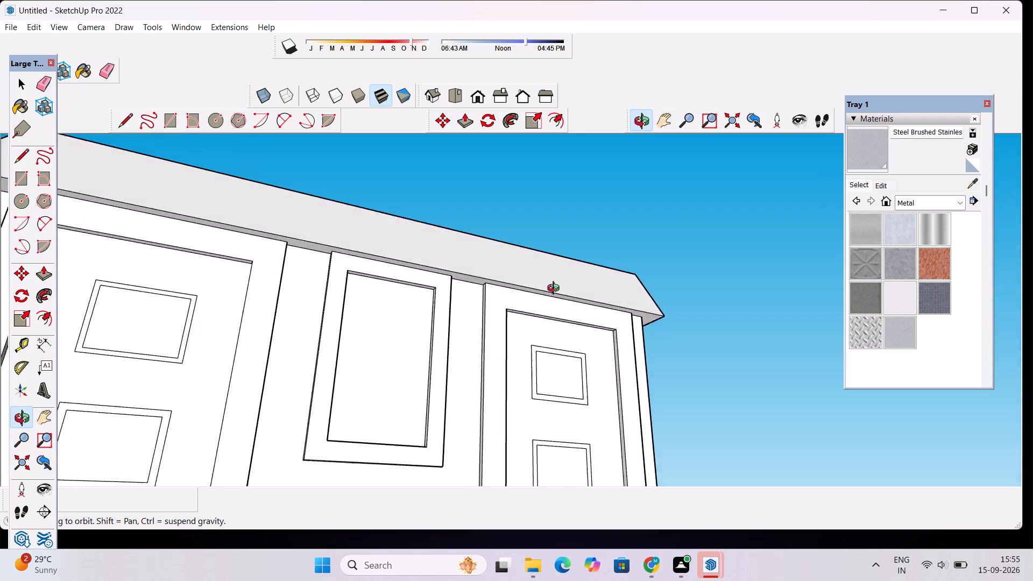
left_click_drag(556, 289, 546, 295)
scroll(539, 252, "down", 5)
left_click_drag(545, 227, 498, 305)
scroll(498, 287, "down", 5)
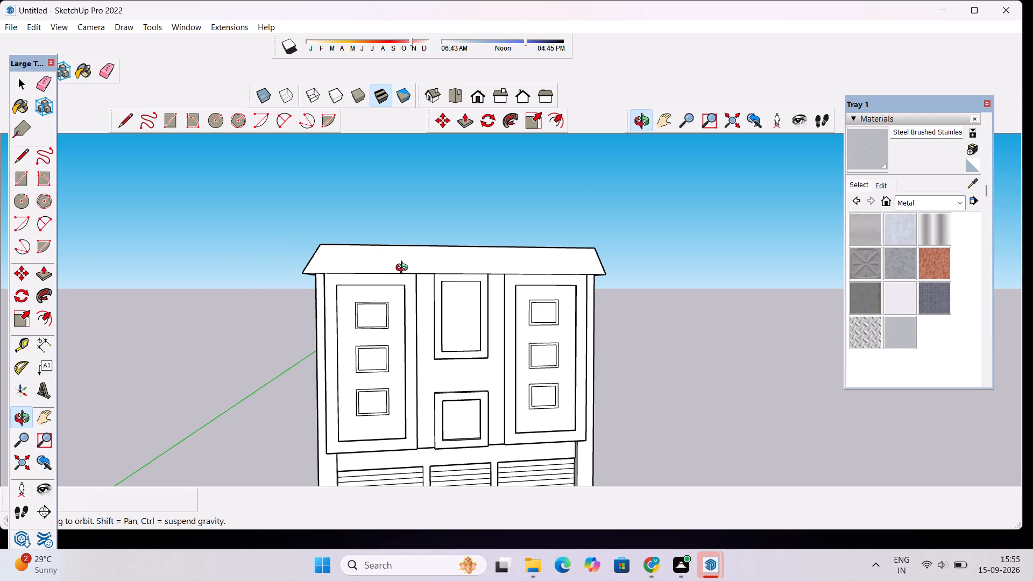
scroll(429, 297, "down", 11)
left_click_drag(392, 290, 552, 395)
scroll(536, 355, "up", 7)
left_click_drag(573, 351, 443, 290)
scroll(443, 279, "up", 4)
left_click_drag(738, 274, 667, 317)
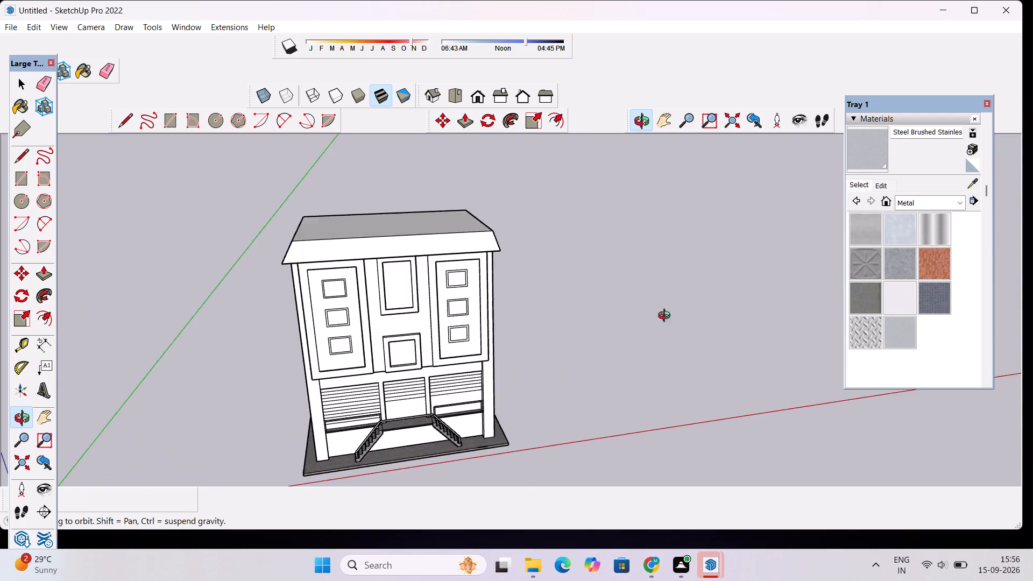
left_click_drag(667, 317, 322, 262)
left_click_drag(482, 298, 498, 301)
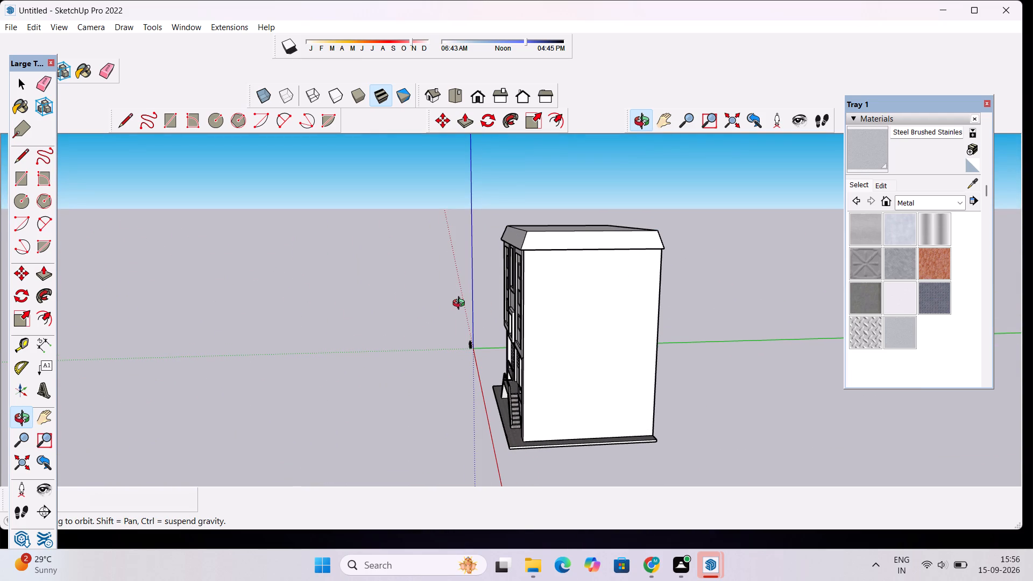
scroll(526, 306, "down", 6)
left_click_drag(510, 296, 699, 281)
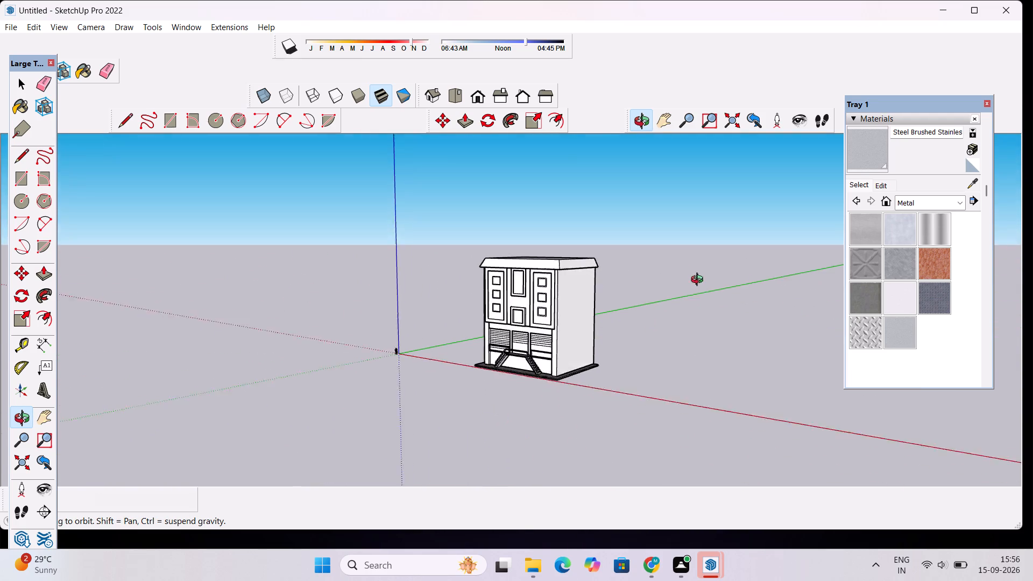
left_click_drag(699, 281, 770, 265)
scroll(652, 279, "up", 2)
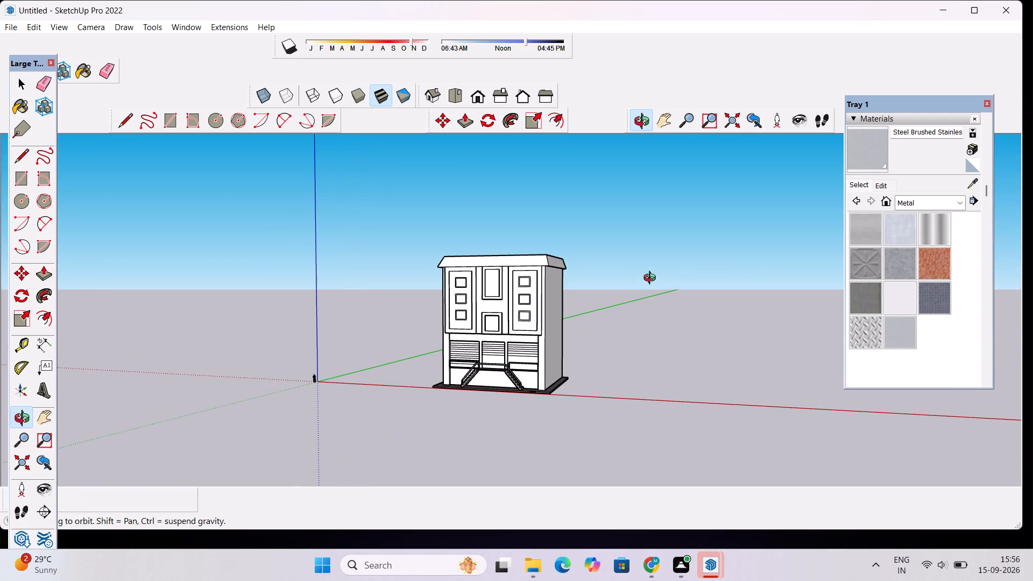
left_click_drag(461, 276, 515, 307)
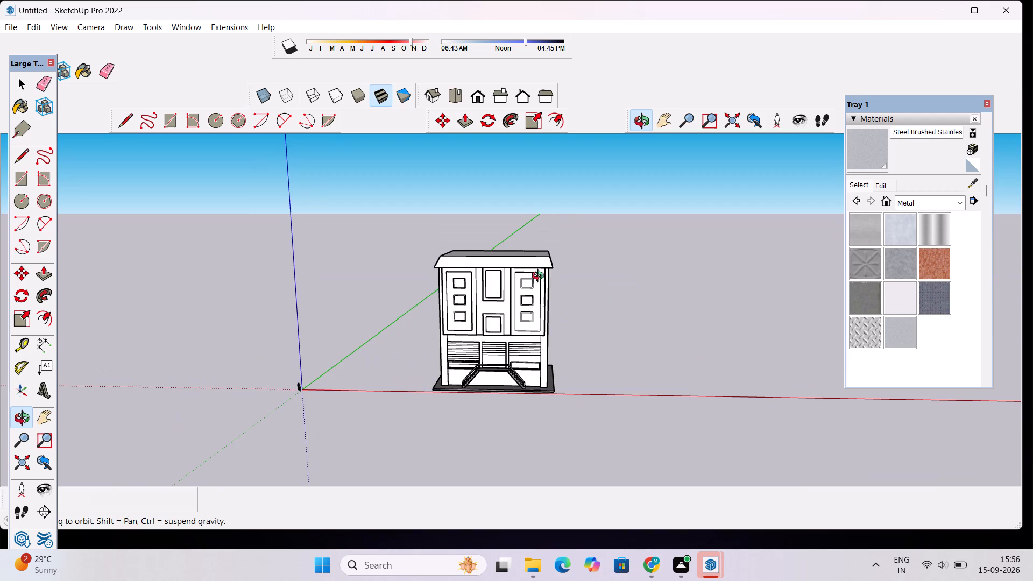
scroll(540, 268, "up", 4)
left_click_drag(536, 272, 503, 373)
scroll(487, 347, "up", 5)
left_click_drag(477, 342, 606, 316)
scroll(609, 315, "down", 5)
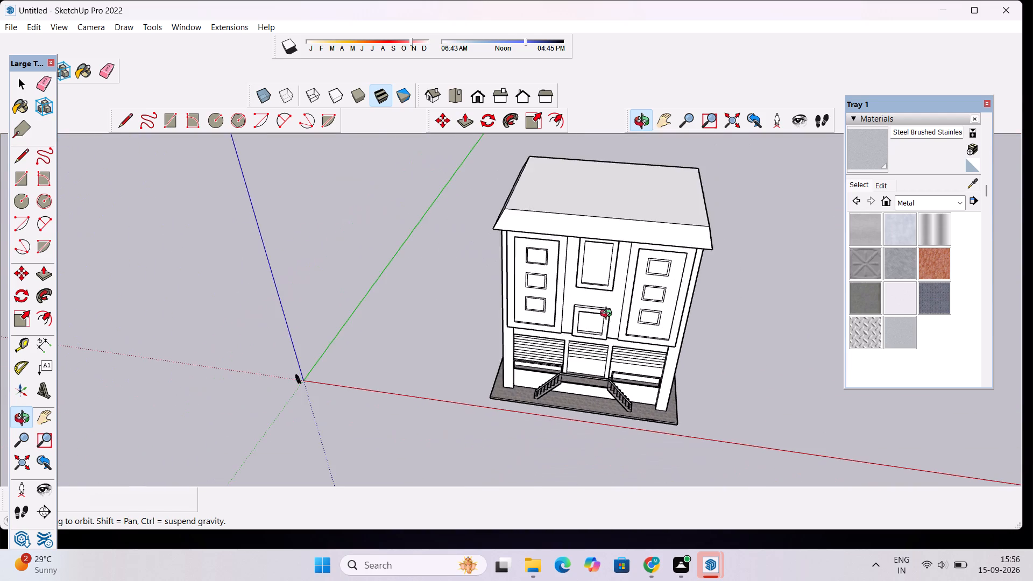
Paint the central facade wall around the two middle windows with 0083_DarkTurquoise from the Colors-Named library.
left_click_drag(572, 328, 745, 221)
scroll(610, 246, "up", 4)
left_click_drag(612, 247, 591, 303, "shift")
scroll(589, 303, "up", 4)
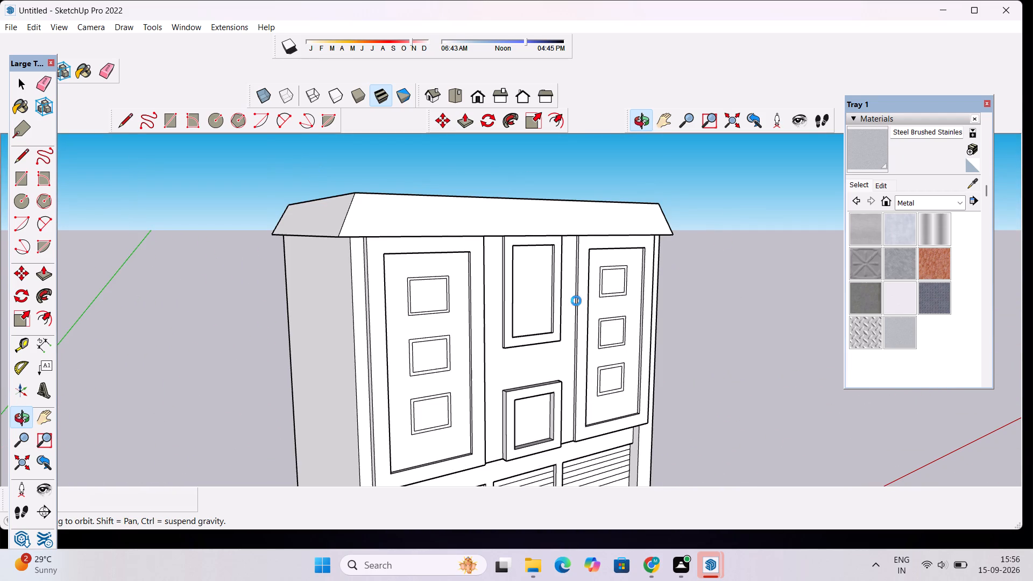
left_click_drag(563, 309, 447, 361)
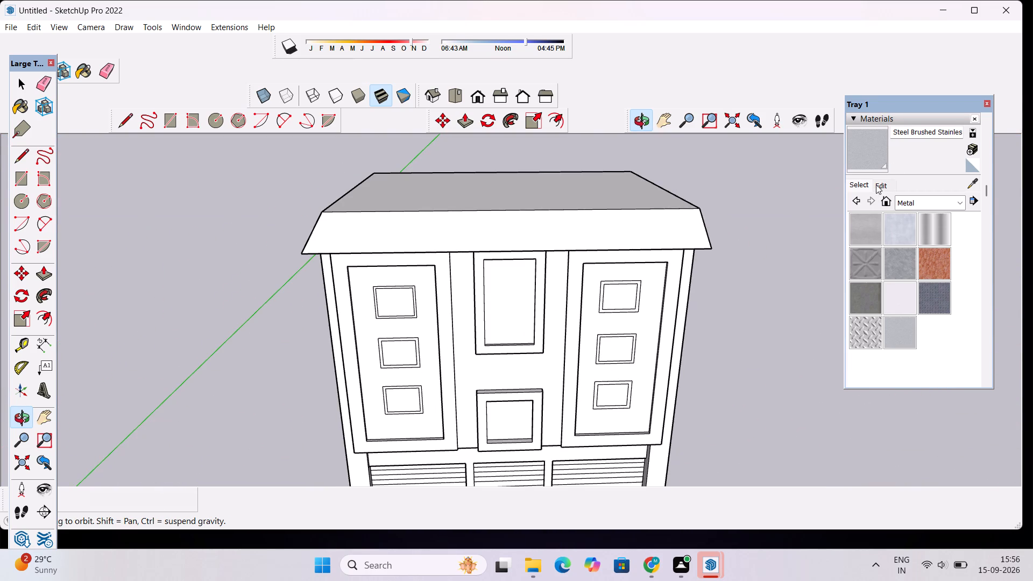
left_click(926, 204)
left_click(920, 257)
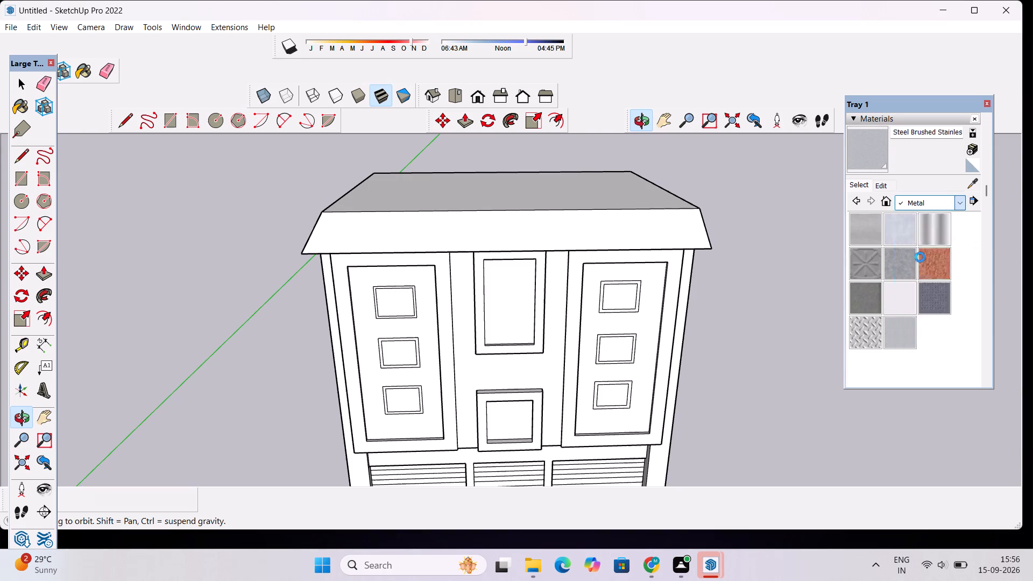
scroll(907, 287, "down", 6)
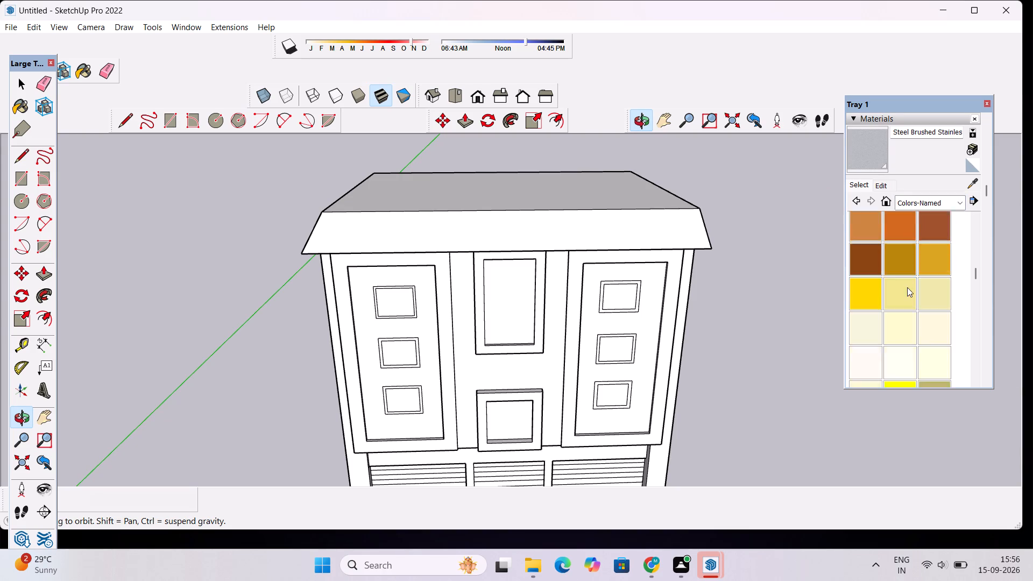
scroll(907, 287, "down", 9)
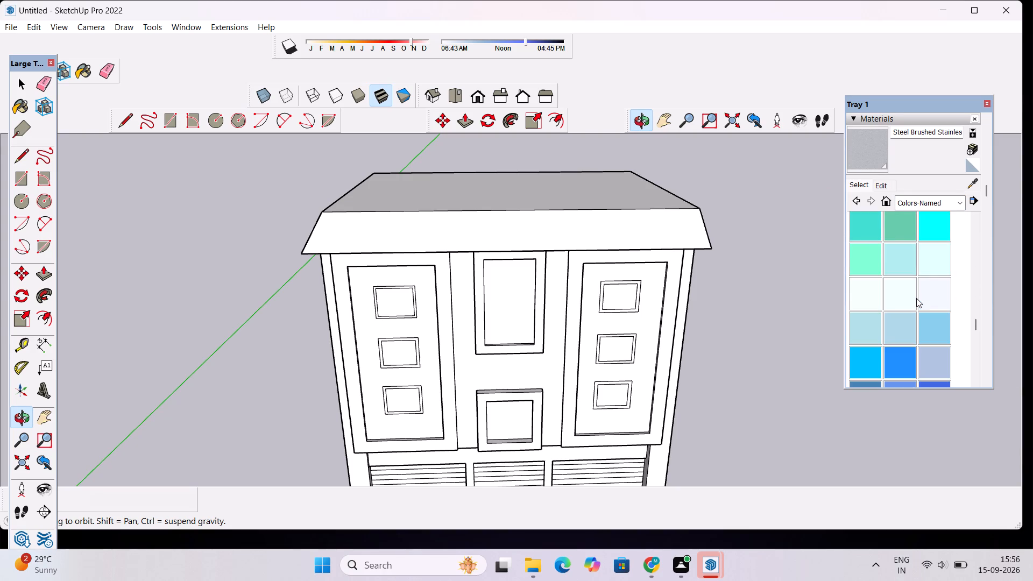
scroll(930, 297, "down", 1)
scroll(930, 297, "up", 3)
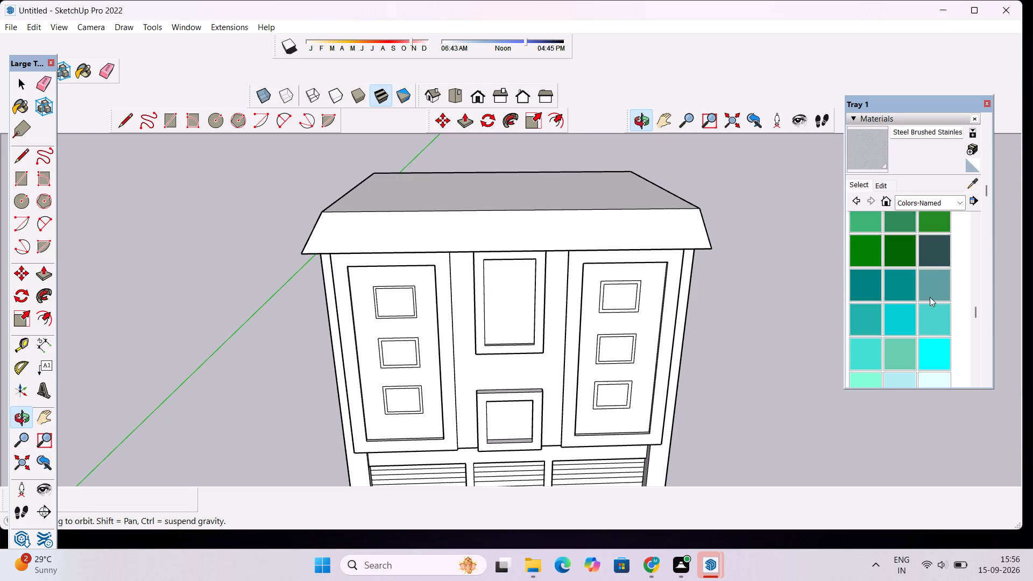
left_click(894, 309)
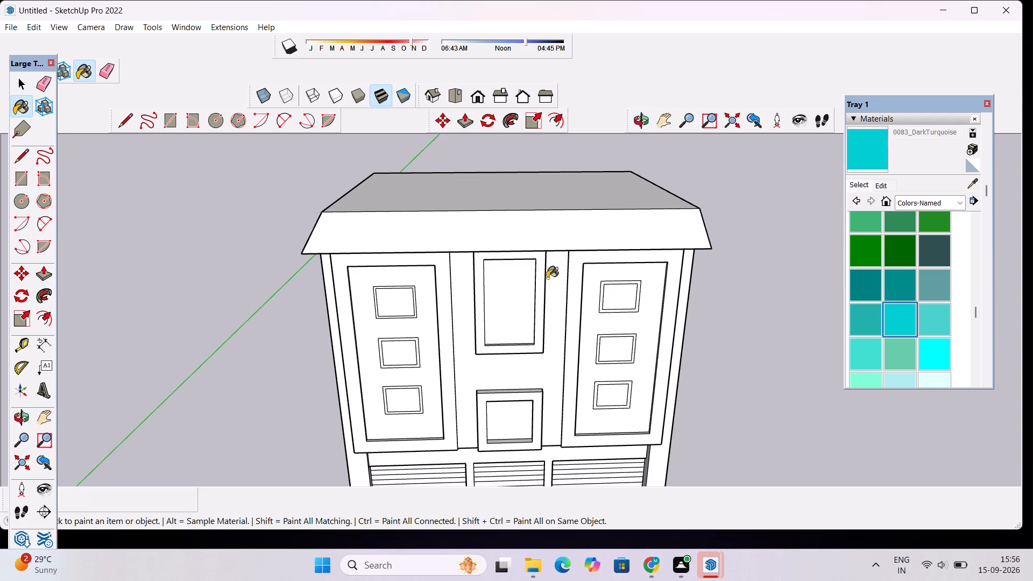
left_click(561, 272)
Repaint the central facade wall around the two middle windows with 0087_Cyan.
scroll(475, 247, "down", 6)
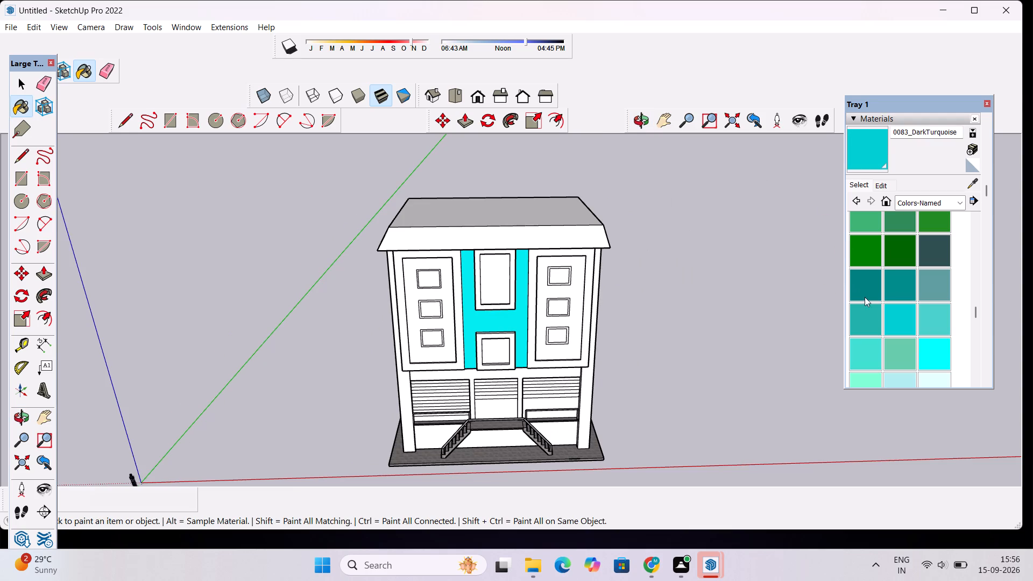
left_click(936, 356)
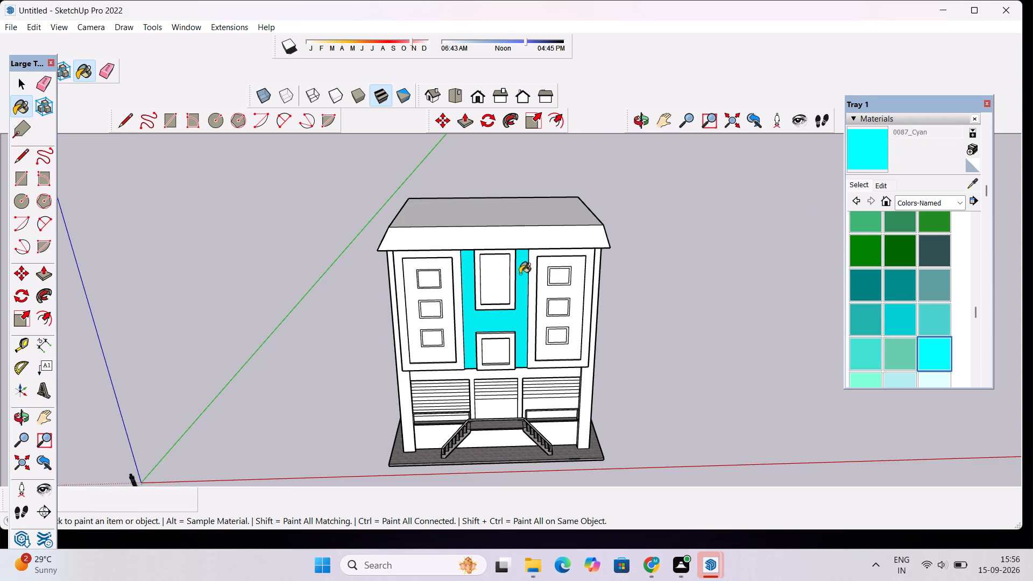
left_click(520, 274)
Edit the 0087_Cyan material, darkening its color to a deep teal.
left_click(880, 181)
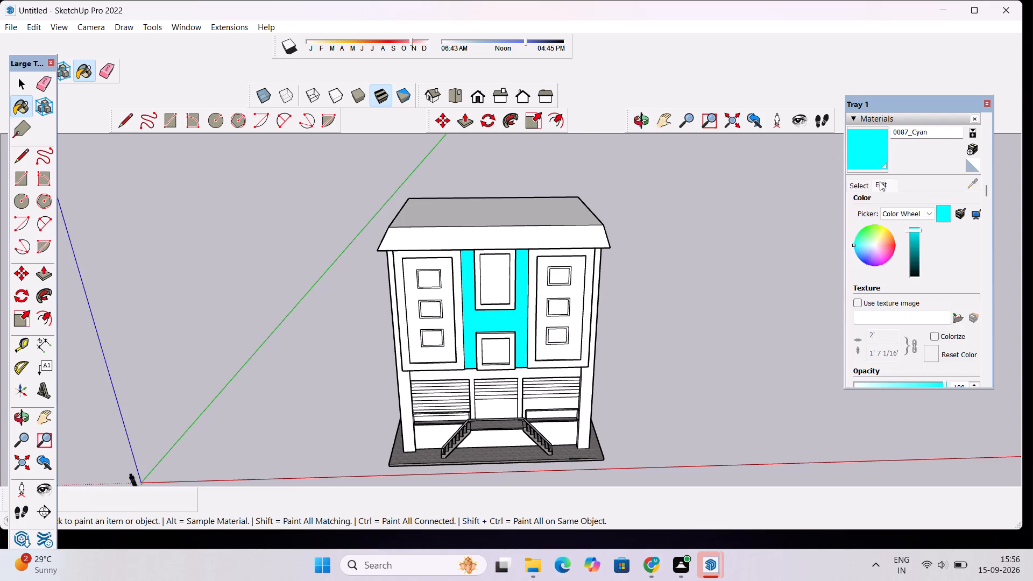
left_click(913, 234)
double_click(913, 237)
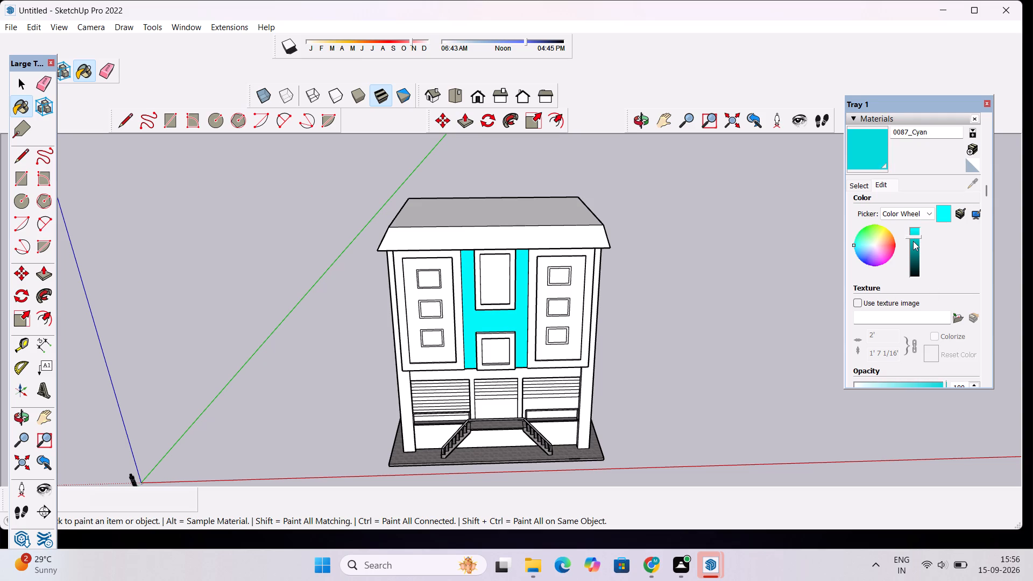
triple_click(913, 241)
triple_click(912, 244)
left_click(912, 244)
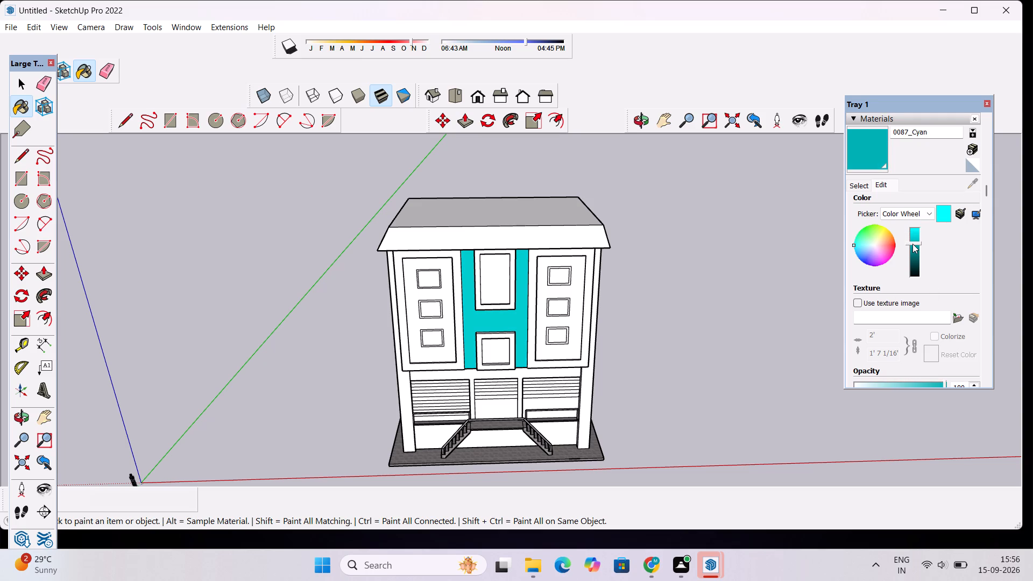
double_click(910, 248)
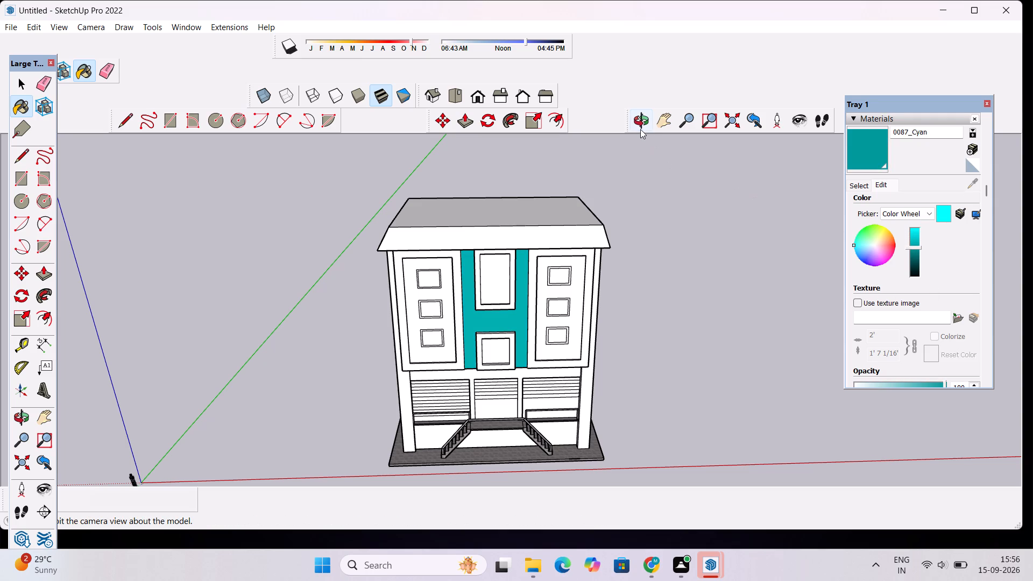
Paint the recessed faces surrounding the three small windows in both side facade panels with the darkened 0087_Cyan.
left_click(639, 126)
left_click_drag(643, 193, 639, 143)
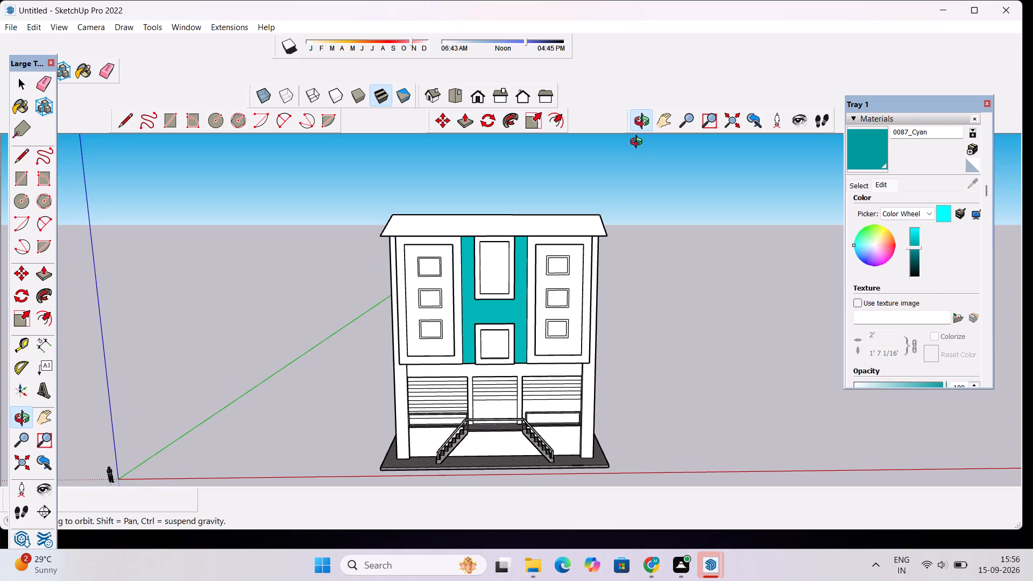
left_click(862, 153)
scroll(650, 320, "up", 5)
left_click(521, 256)
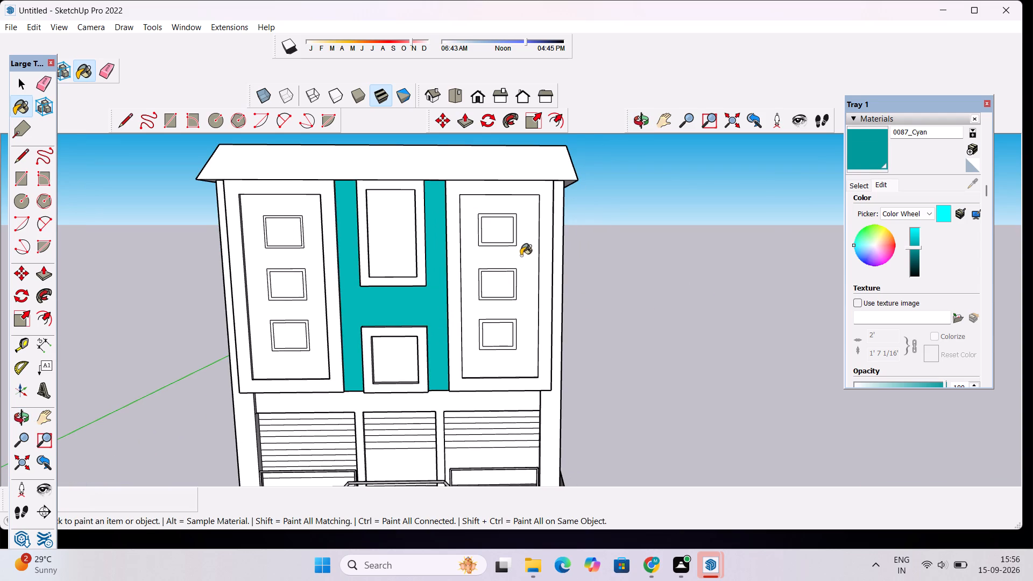
scroll(237, 237, "up", 6)
scroll(274, 201, "up", 3)
left_click(280, 193)
Push/Pull the thin frame around the top small window in the side facade panel nearer the origin.
scroll(282, 193, "up", 4)
key("p")
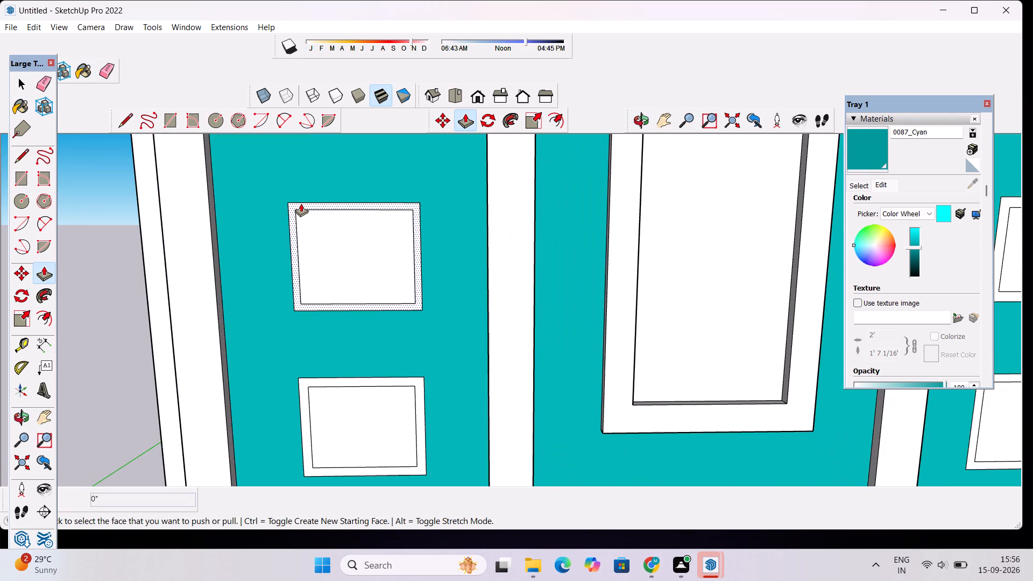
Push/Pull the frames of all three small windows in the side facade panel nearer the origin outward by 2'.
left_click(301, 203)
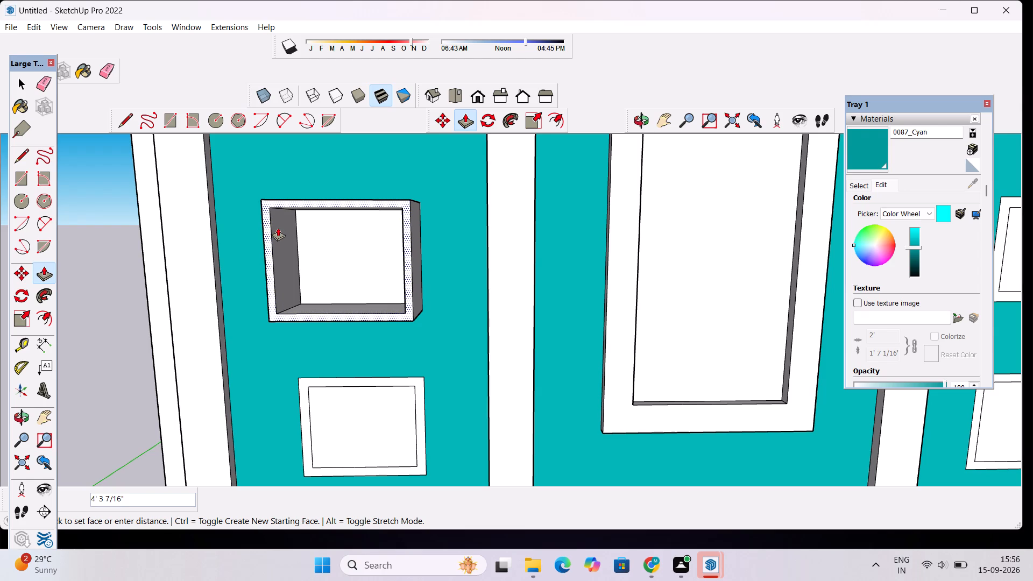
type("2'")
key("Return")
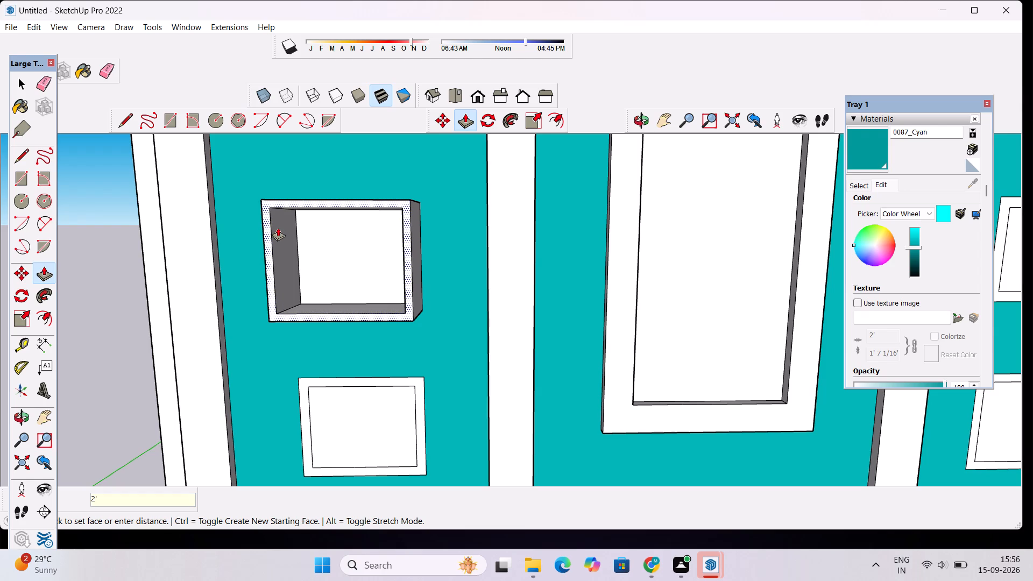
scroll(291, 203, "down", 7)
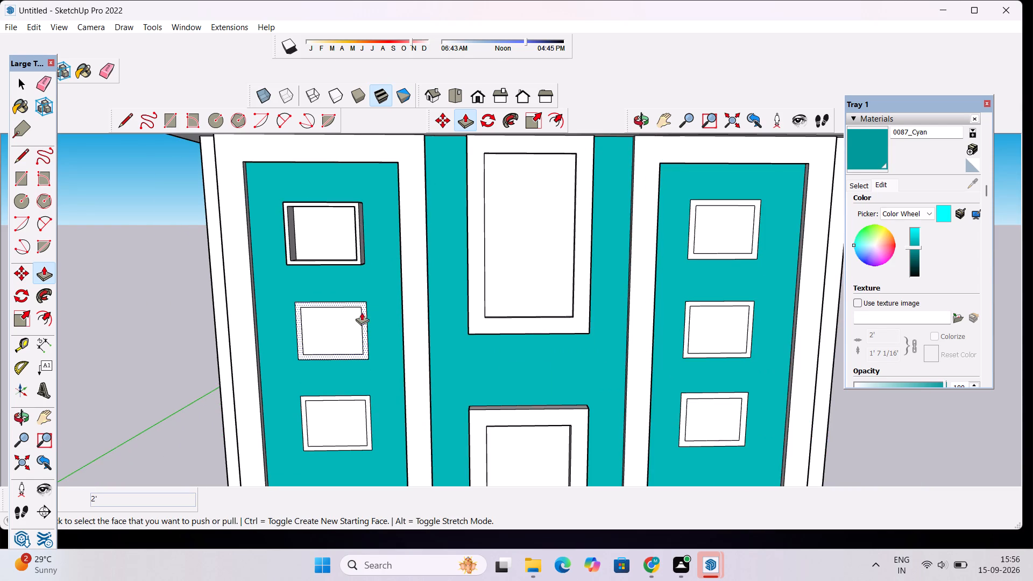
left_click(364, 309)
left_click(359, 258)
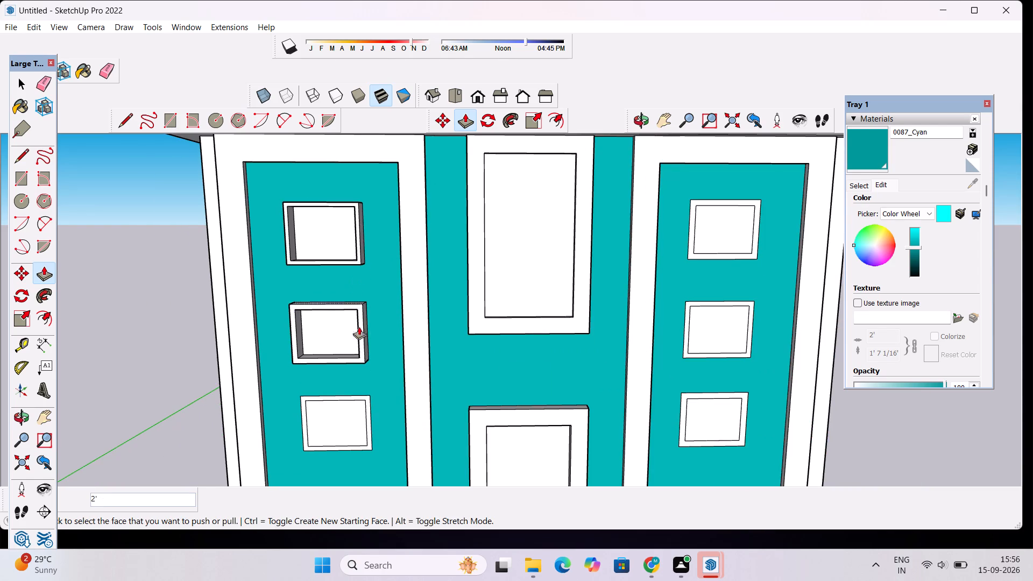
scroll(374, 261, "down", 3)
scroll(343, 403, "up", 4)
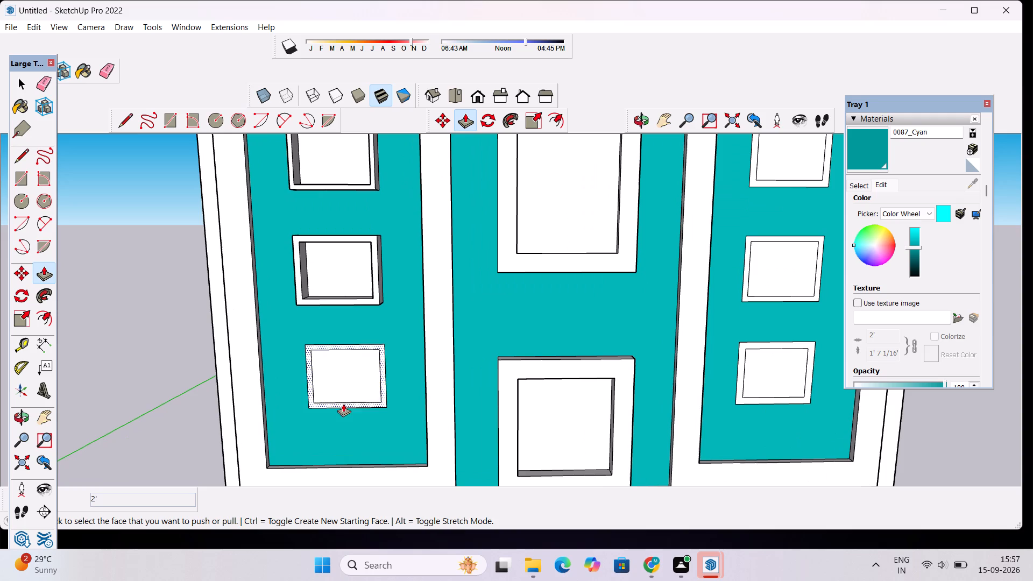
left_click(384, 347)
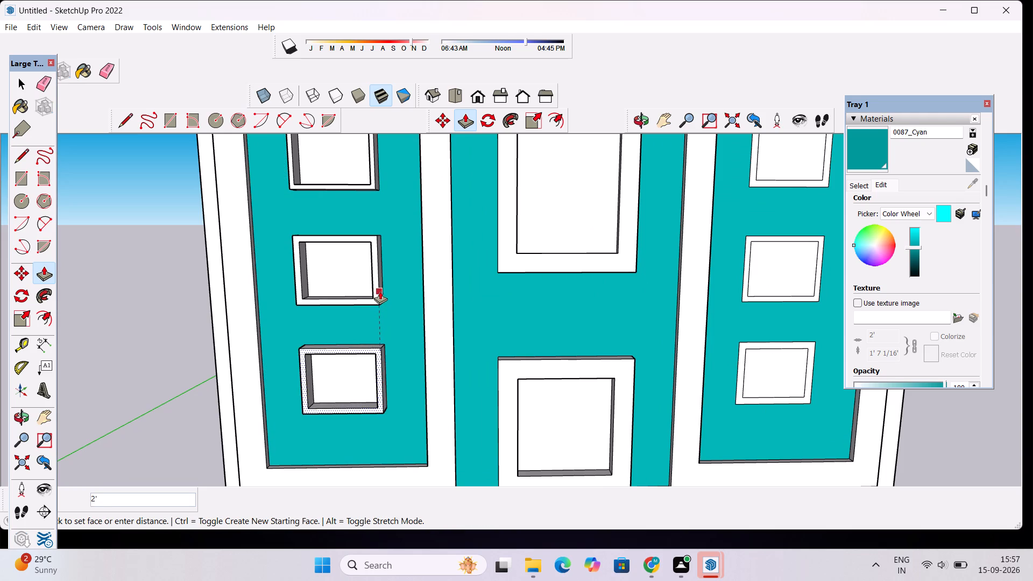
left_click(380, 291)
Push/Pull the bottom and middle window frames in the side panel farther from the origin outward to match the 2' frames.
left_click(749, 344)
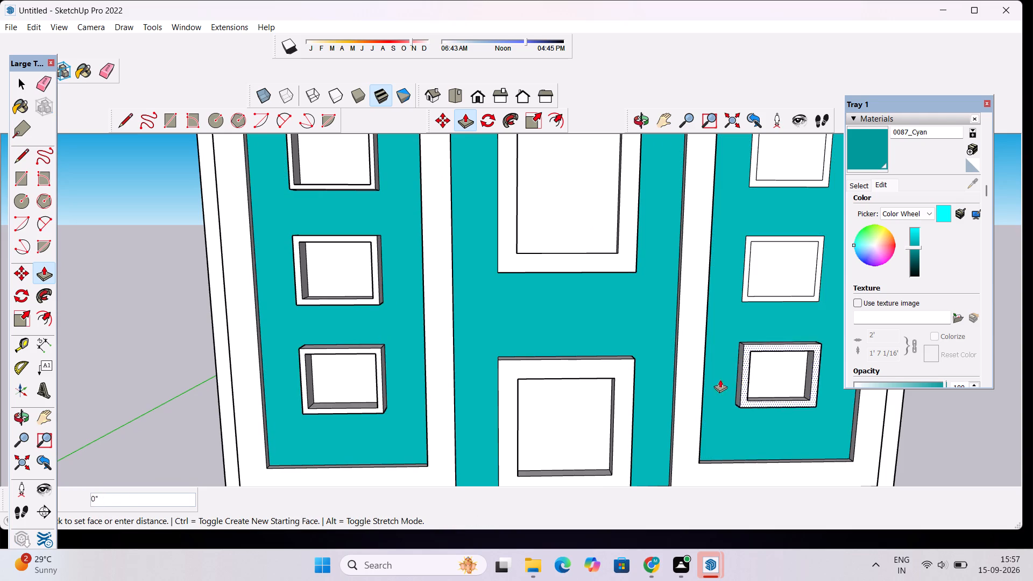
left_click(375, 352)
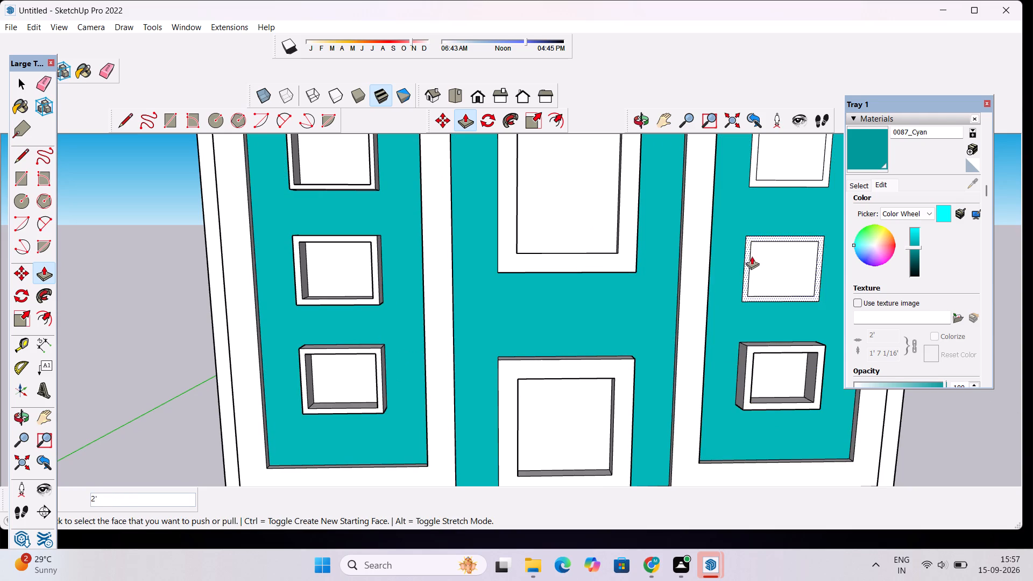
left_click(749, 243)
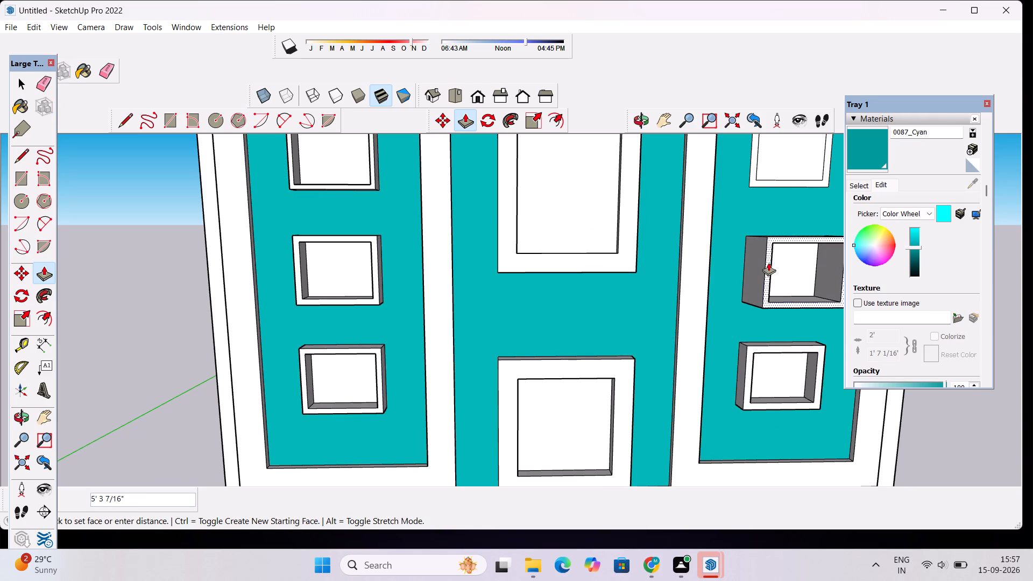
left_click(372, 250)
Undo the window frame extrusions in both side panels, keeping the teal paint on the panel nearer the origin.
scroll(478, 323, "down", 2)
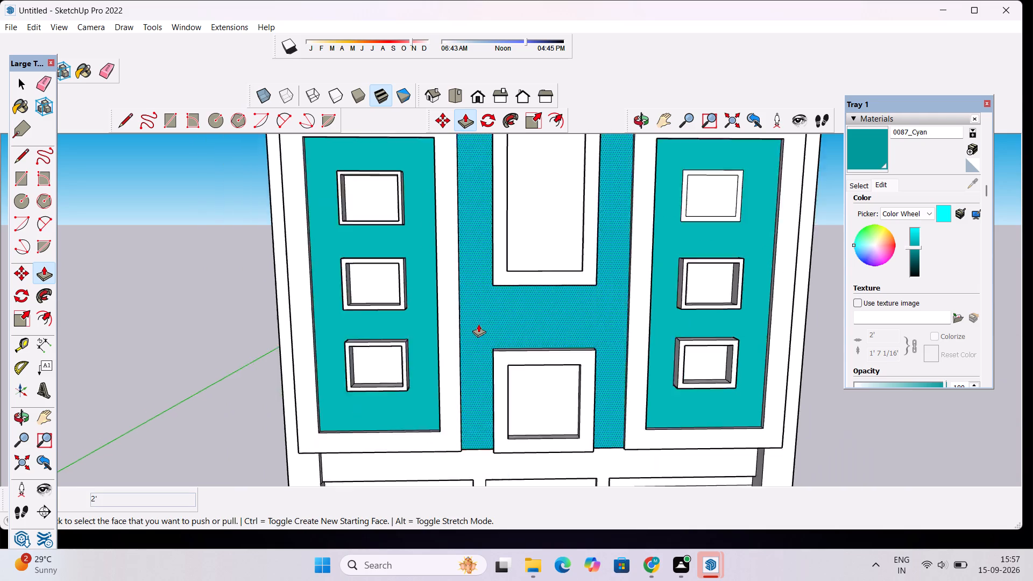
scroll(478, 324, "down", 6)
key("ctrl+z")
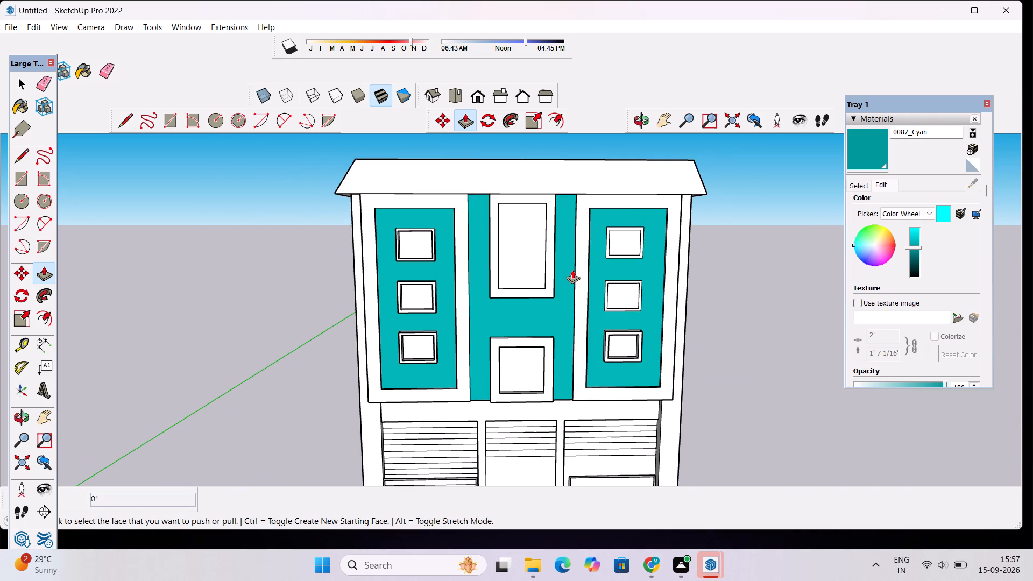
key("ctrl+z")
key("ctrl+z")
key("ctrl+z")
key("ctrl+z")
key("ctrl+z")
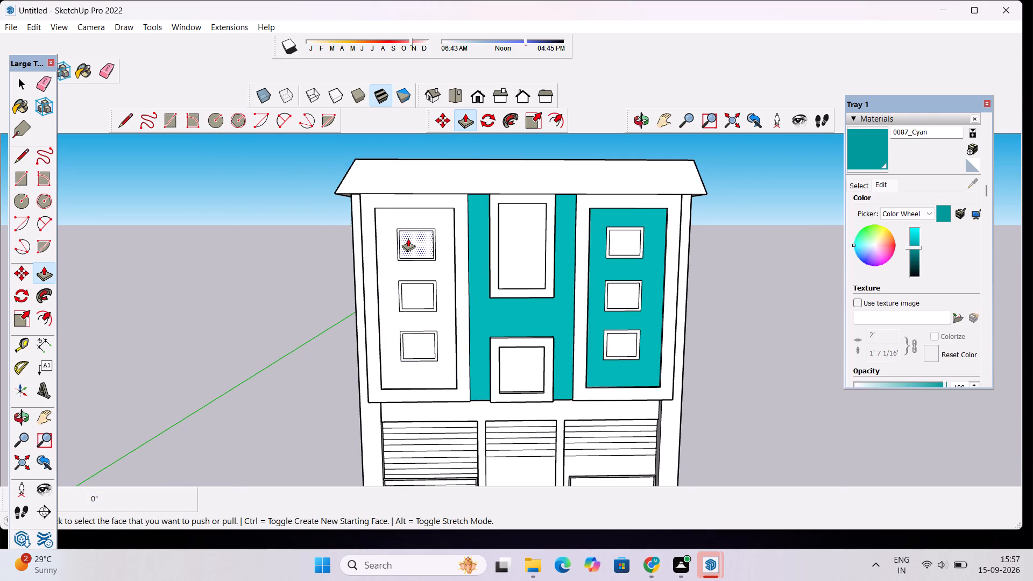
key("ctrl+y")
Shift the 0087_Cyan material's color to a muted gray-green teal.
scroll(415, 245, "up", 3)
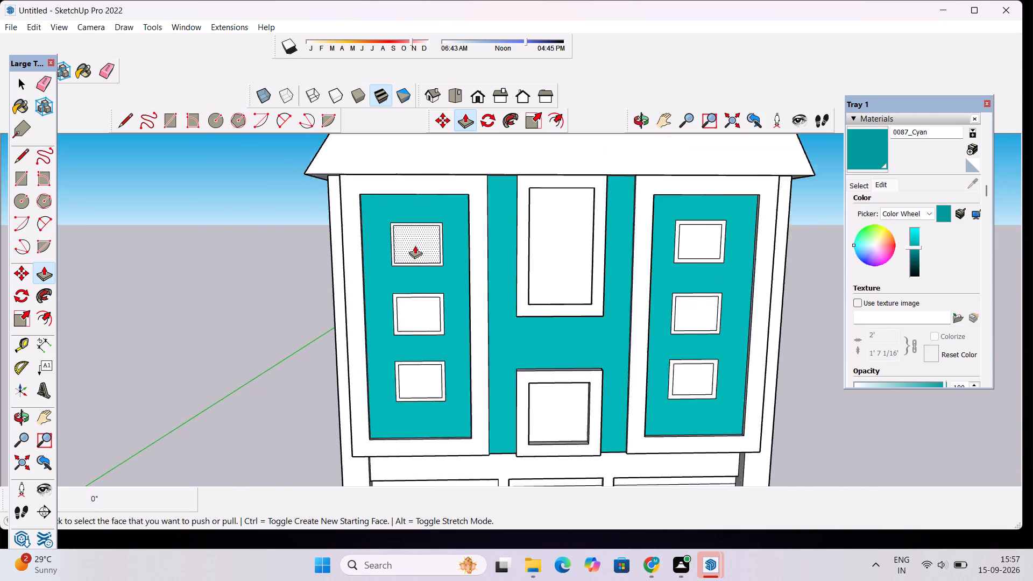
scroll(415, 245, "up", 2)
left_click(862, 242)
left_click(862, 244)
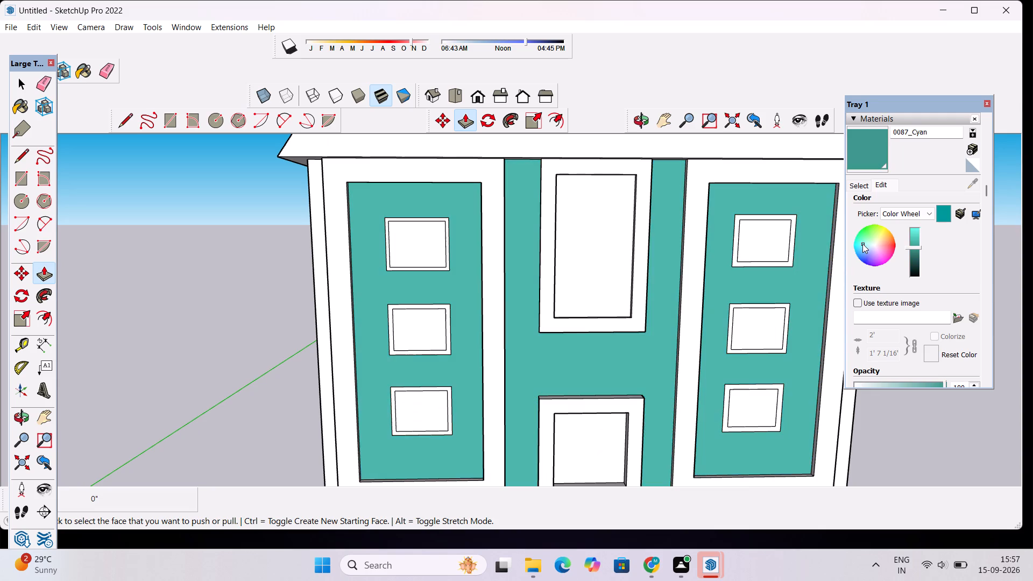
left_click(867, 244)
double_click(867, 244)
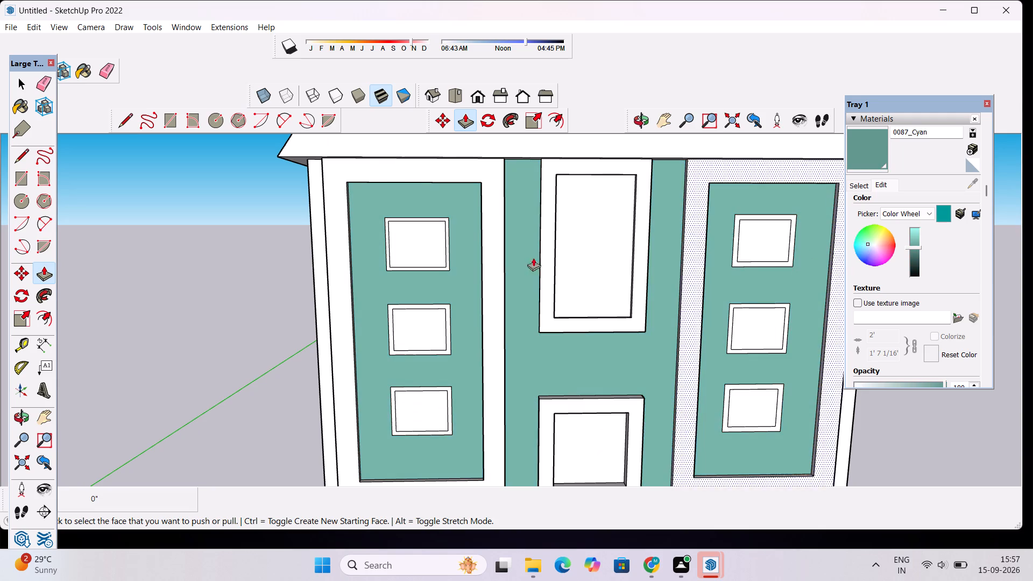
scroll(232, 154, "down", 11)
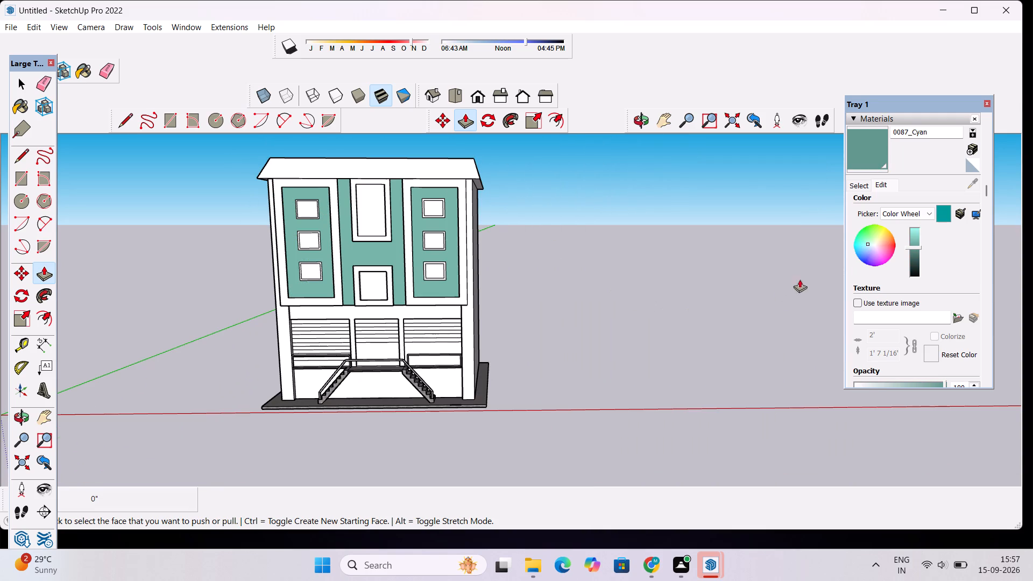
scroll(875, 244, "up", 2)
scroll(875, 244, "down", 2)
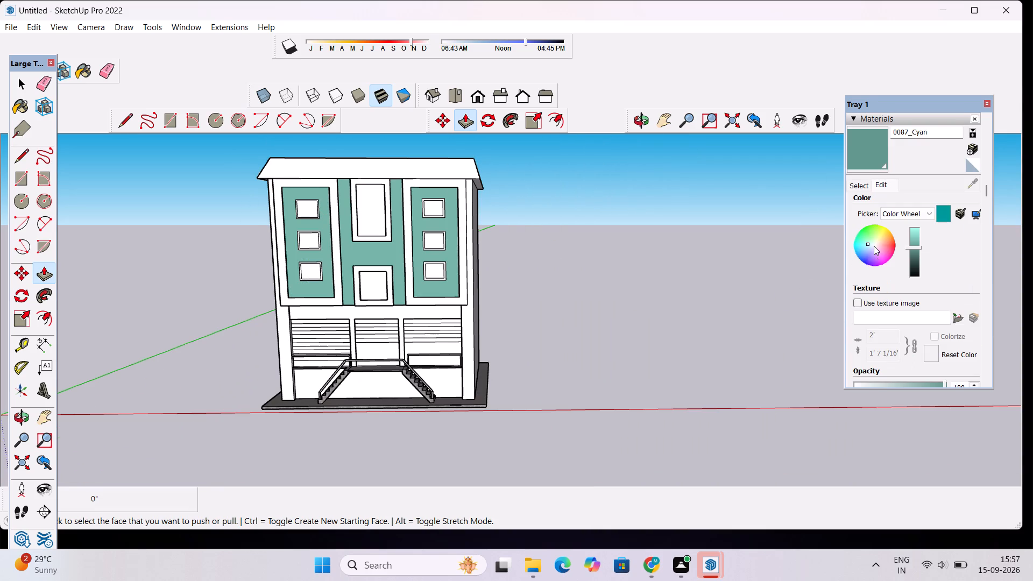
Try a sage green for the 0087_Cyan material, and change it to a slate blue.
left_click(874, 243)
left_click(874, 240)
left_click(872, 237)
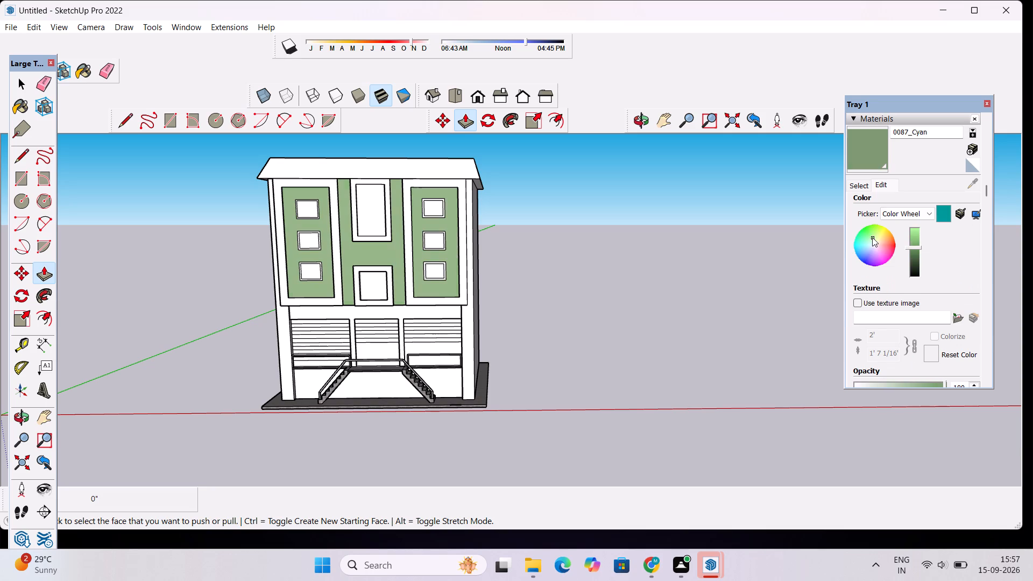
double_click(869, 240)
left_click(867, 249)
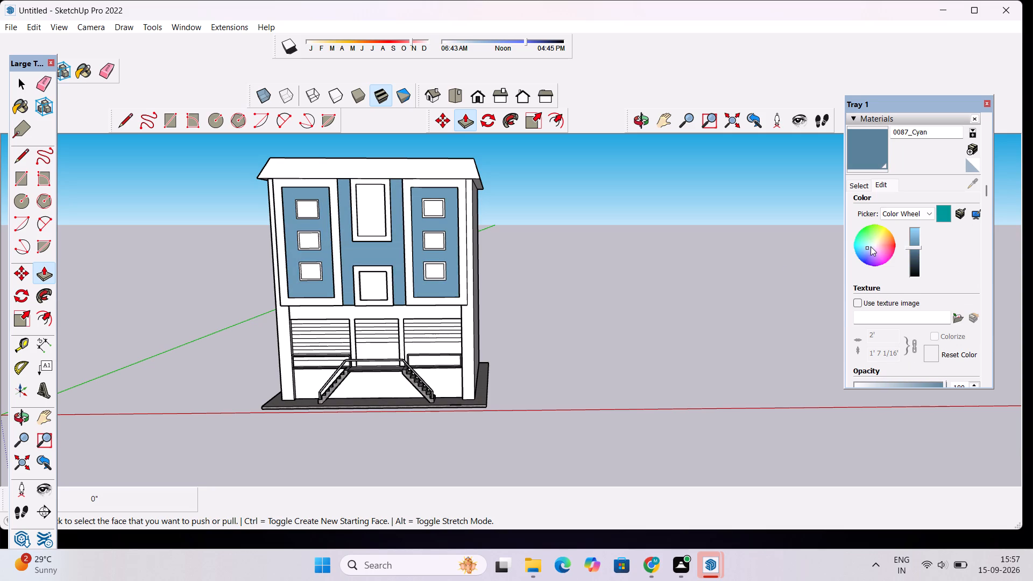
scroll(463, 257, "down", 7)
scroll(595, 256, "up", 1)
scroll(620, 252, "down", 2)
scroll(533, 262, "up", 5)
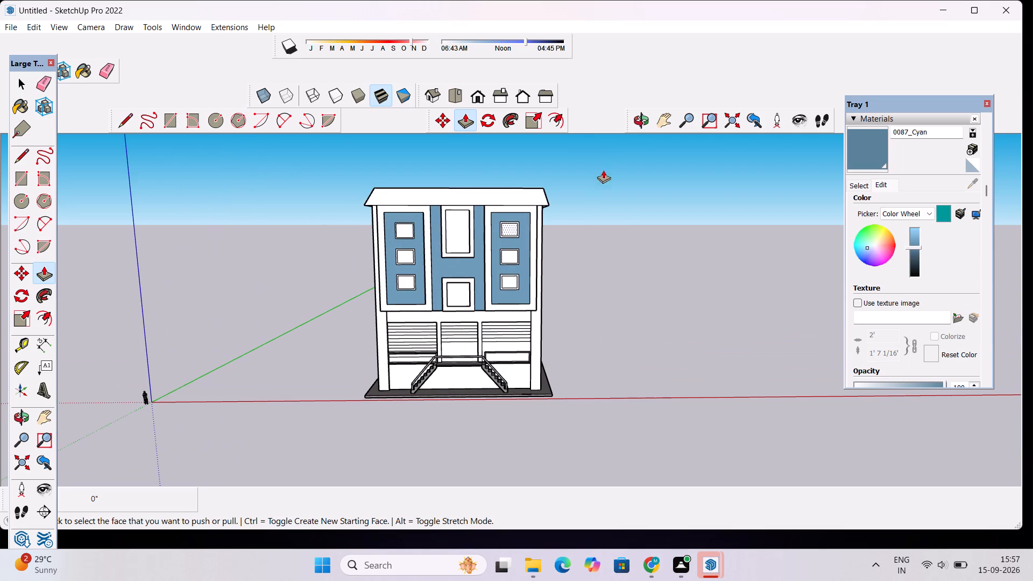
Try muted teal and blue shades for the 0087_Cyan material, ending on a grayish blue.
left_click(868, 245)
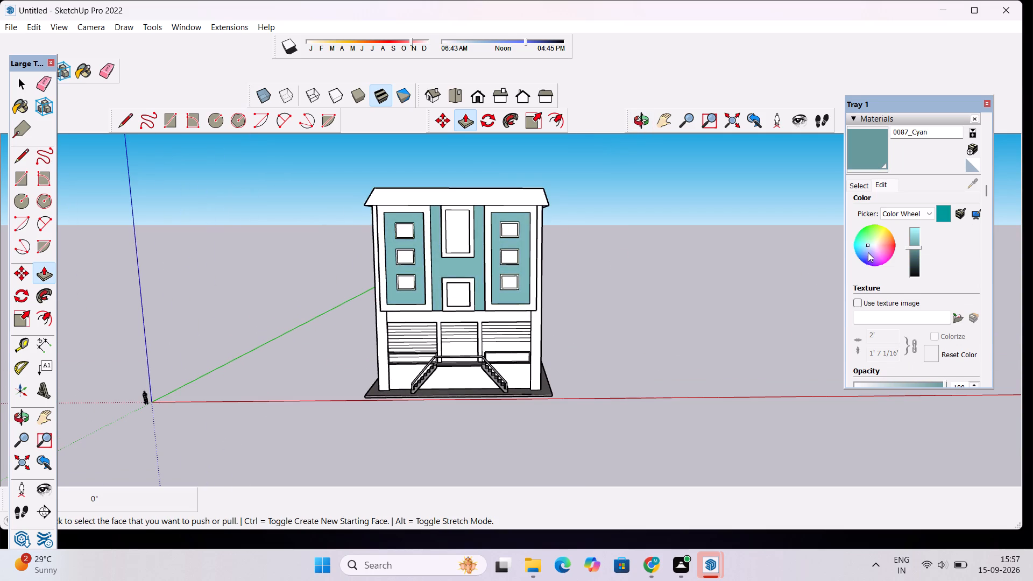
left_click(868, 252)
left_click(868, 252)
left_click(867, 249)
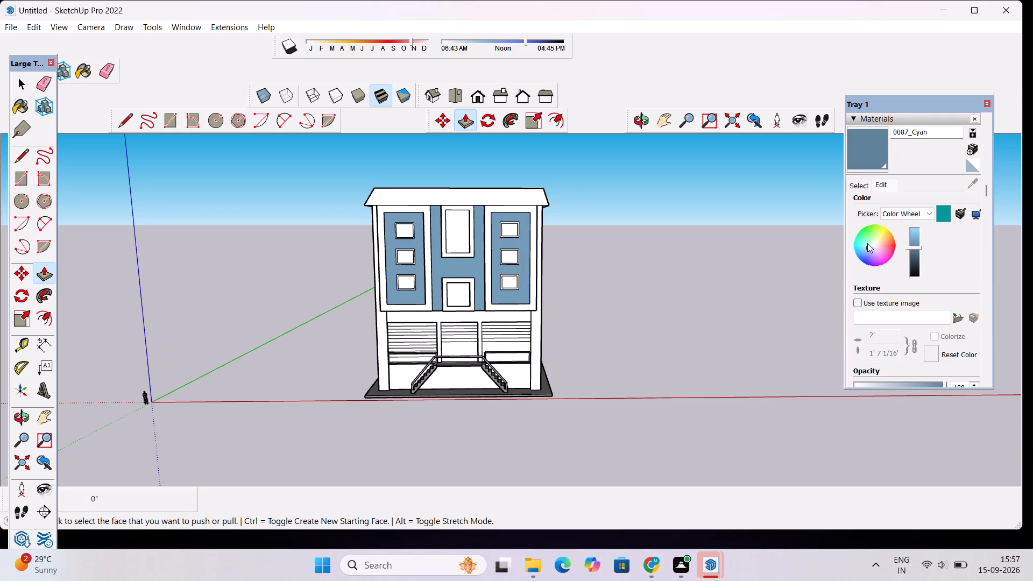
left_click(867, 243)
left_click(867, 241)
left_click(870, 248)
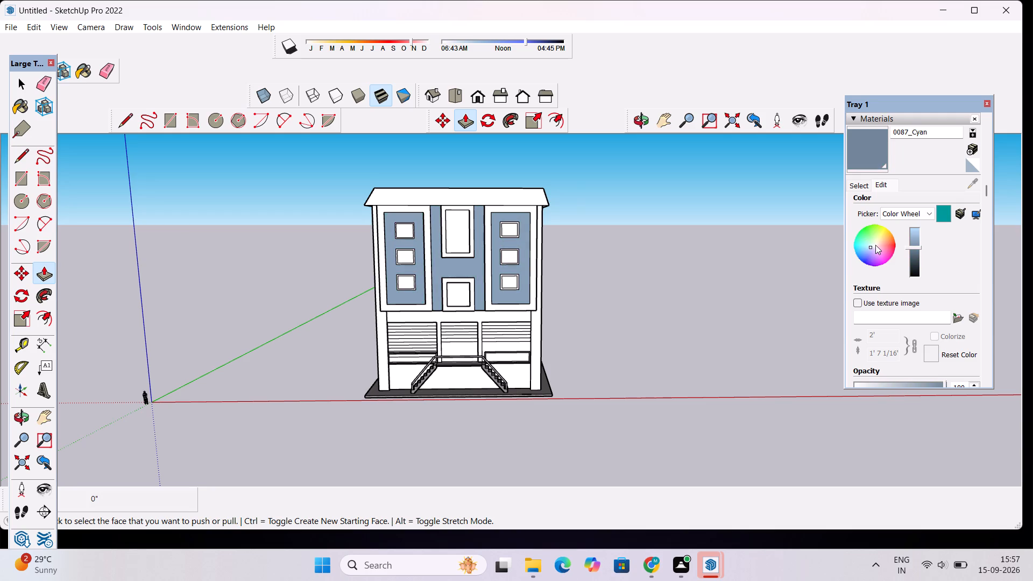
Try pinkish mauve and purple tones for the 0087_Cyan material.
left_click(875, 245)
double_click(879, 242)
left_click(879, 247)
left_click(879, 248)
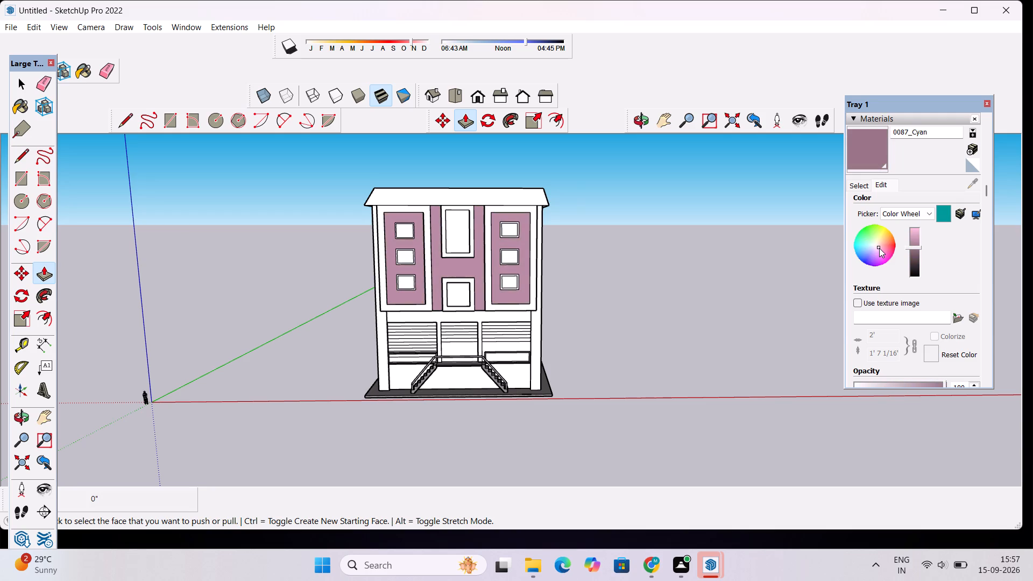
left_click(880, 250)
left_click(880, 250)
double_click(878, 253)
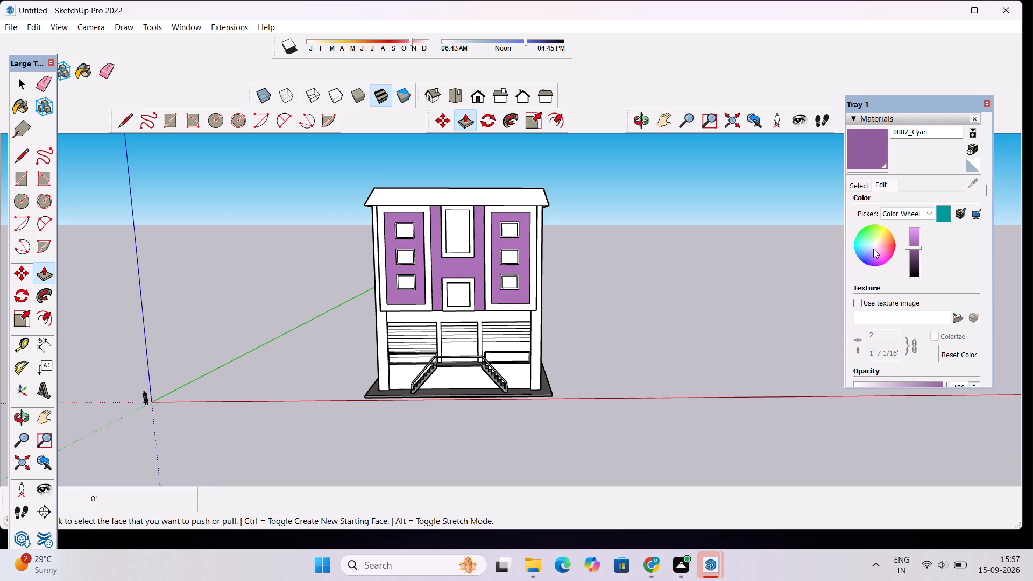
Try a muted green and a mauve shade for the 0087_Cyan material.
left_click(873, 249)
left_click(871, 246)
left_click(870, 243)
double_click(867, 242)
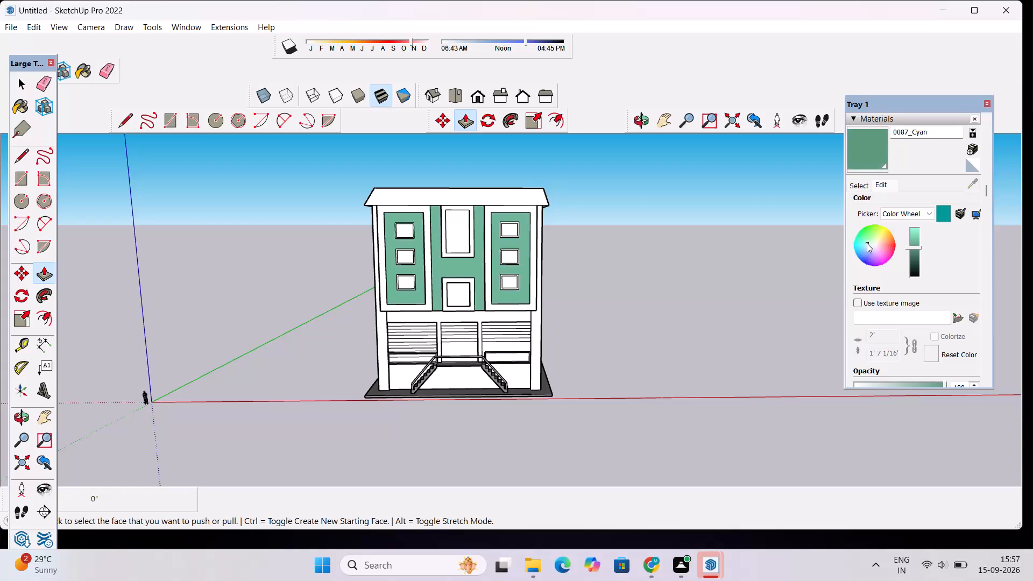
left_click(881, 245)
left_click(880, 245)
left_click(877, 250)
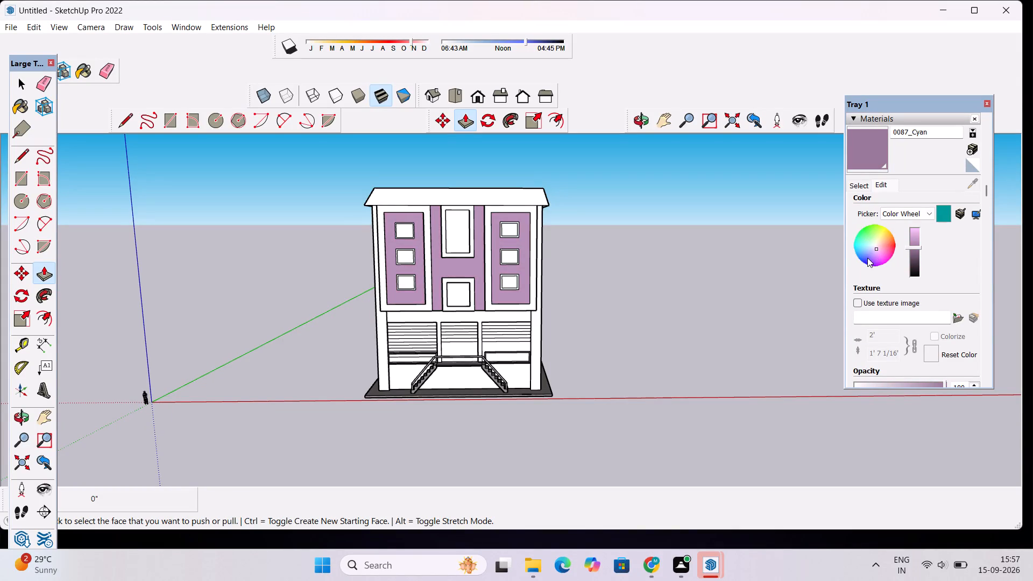
Set the 0087_Cyan material's color to a soft muted teal.
left_click(866, 252)
left_click(865, 249)
left_click(865, 244)
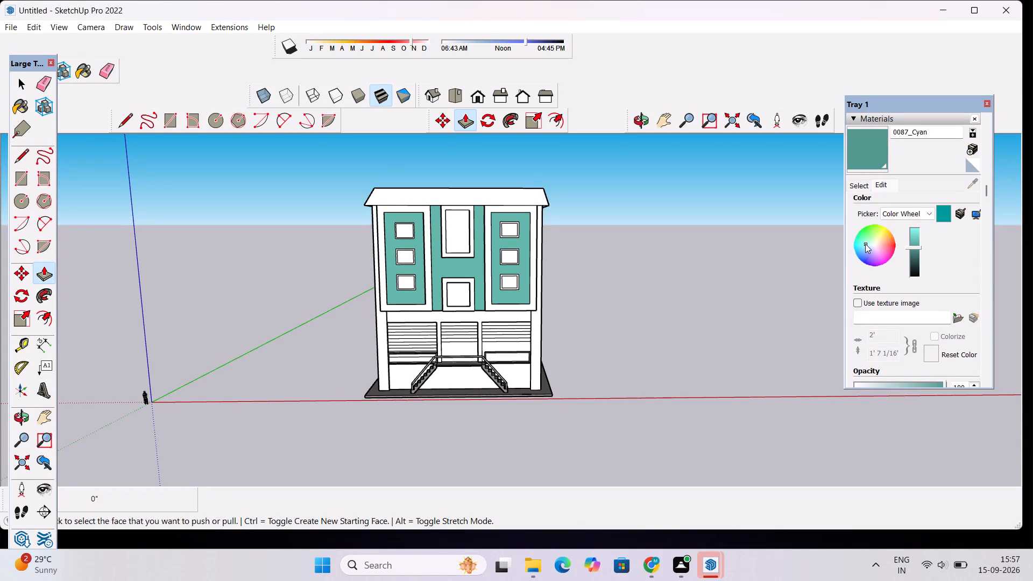
Examine the recolored facade and the building's side from several angles.
scroll(836, 258, "down", 8)
scroll(586, 164, "up", 4)
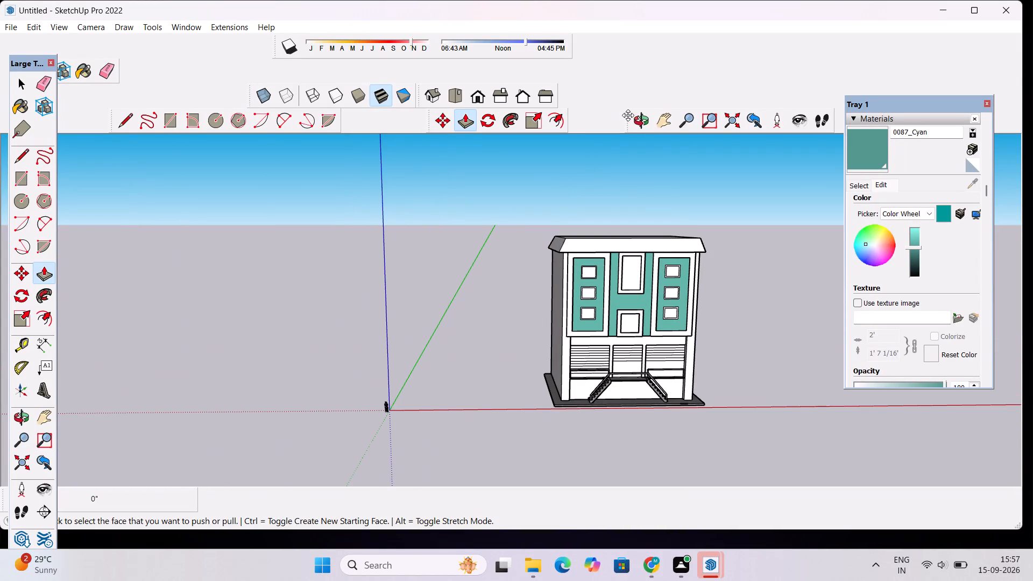
left_click(638, 119)
left_click_drag(548, 233, 784, 282)
scroll(638, 279, "up", 6)
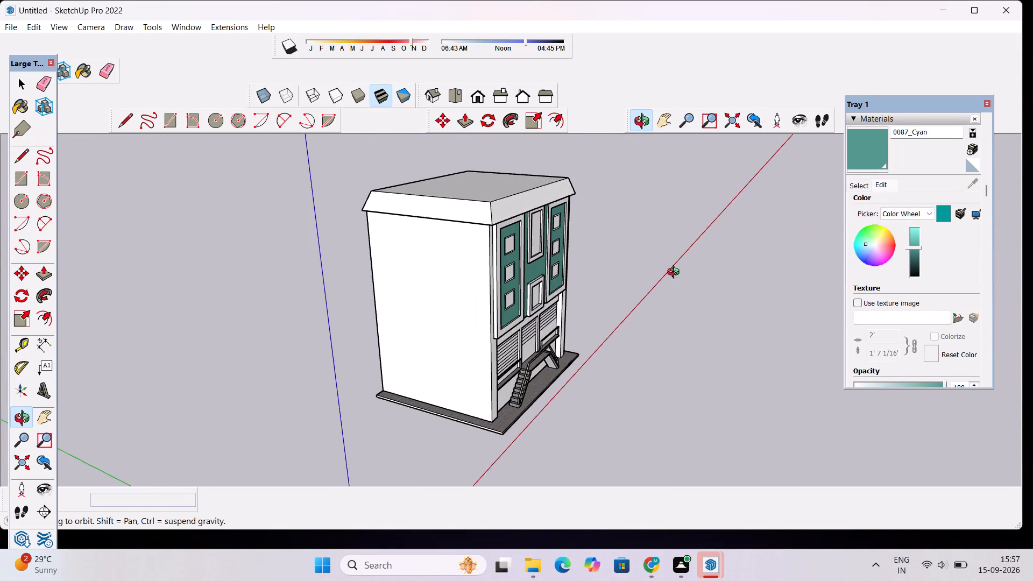
left_click_drag(714, 271, 510, 231)
scroll(501, 202, "up", 6)
left_click_drag(628, 267, 534, 275)
scroll(528, 271, "down", 2)
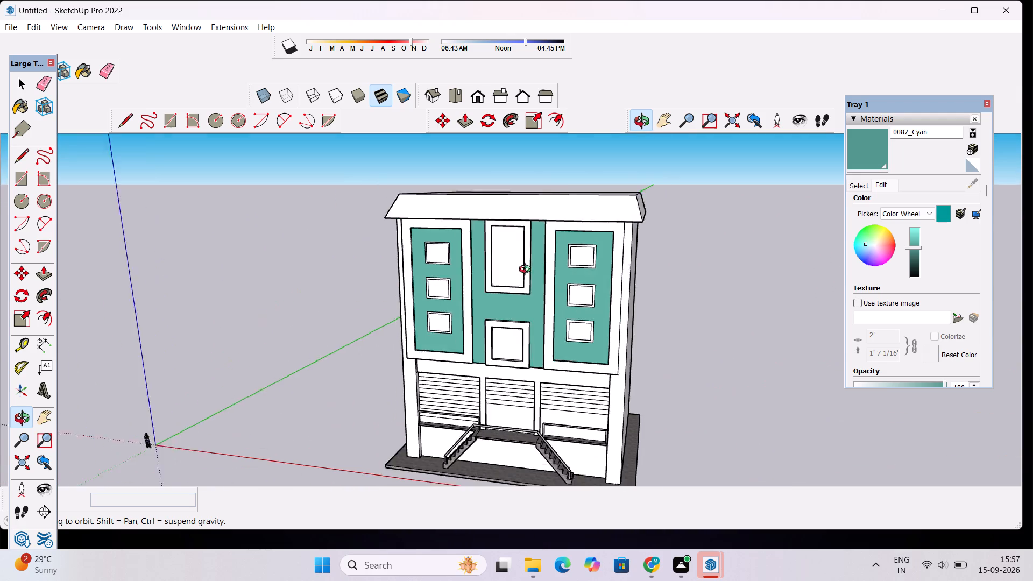
scroll(527, 271, "down", 3)
left_click_drag(523, 274, 706, 358, "shift")
Push/Pull the frame of the top small window in the side facade panel nearer the origin outward by 1'.
scroll(702, 358, "up", 6, "shift")
scroll(575, 309, "up", 10, "shift")
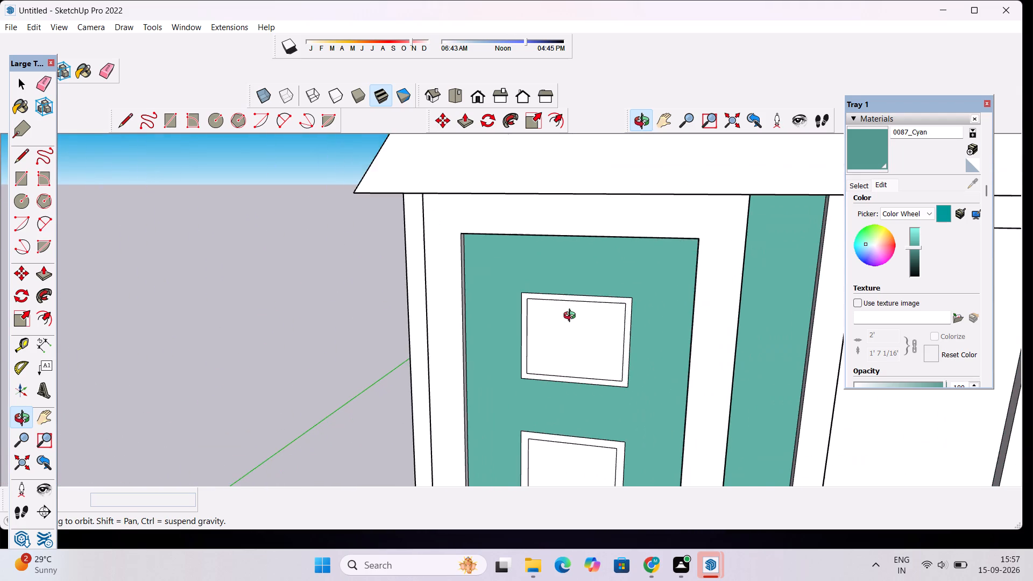
left_click_drag(572, 317, 574, 294, "shift")
scroll(574, 284, "up", 5)
key("p")
left_click(579, 267)
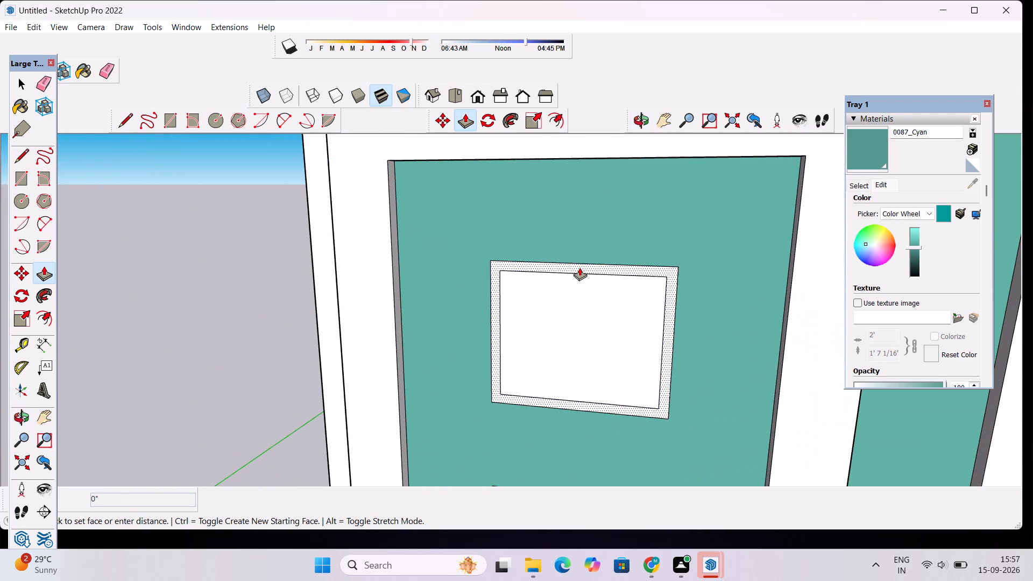
type("1'4")
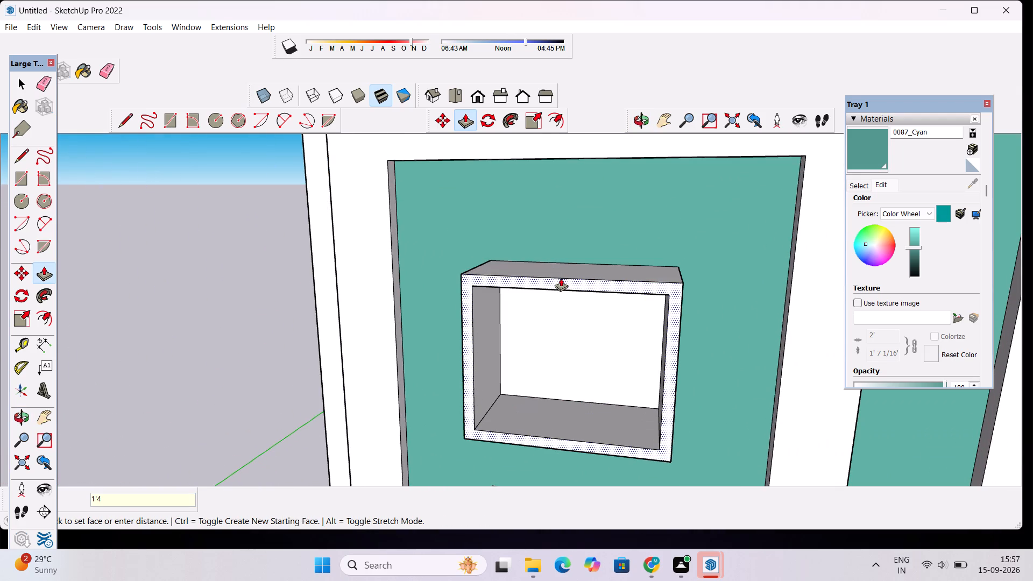
key("BackSpace")
key("Return")
Push/Pull the middle and bottom small window frames in the side panel nearer the origin outward 1', flush with the top frame.
scroll(558, 275, "down", 11)
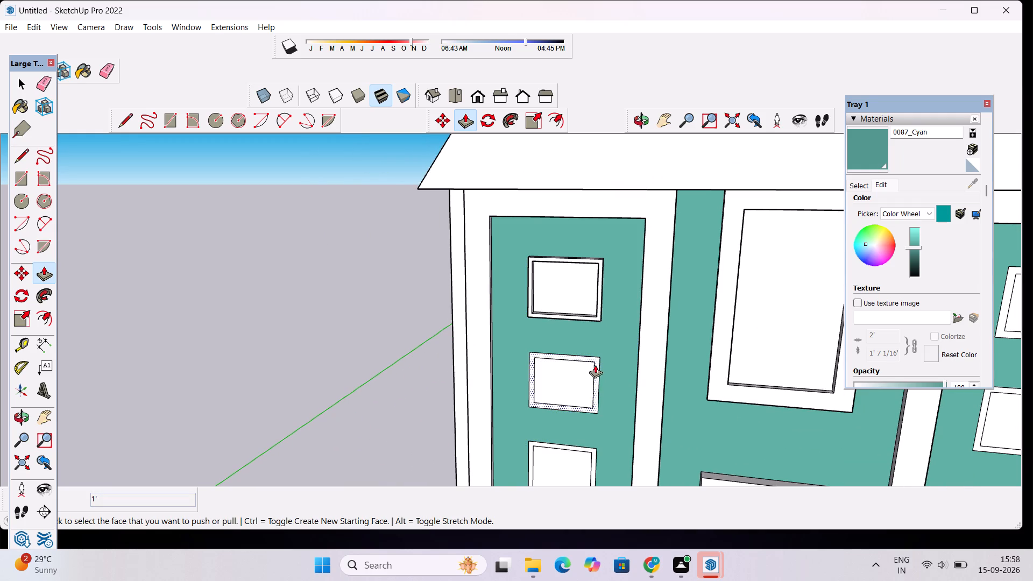
left_click(597, 360)
left_click(598, 314)
scroll(585, 233, "down", 7)
scroll(585, 338, "up", 6)
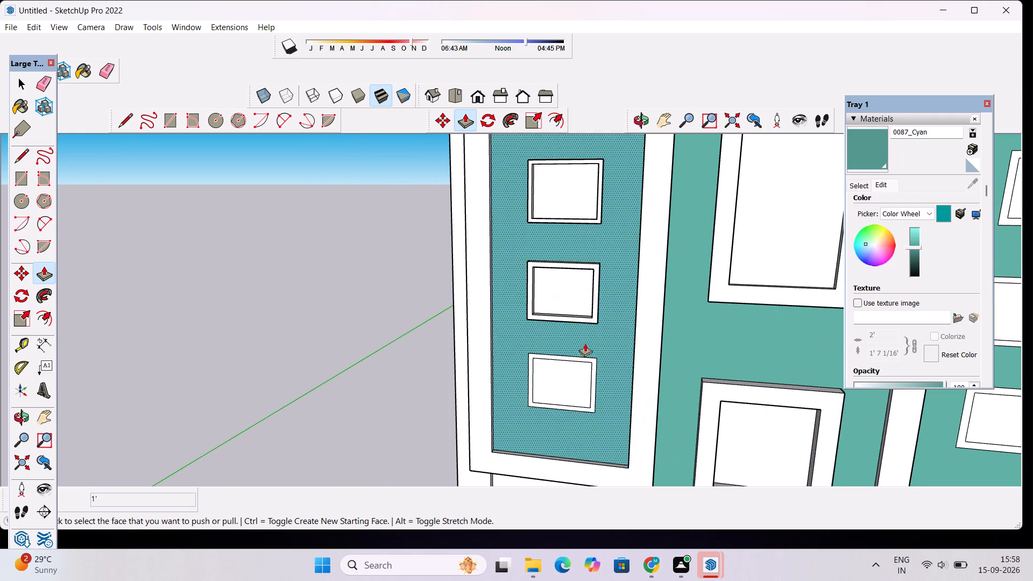
left_click(595, 361)
left_click(596, 309)
Push/Pull all three small window frames in the side facade panel farther from the origin outward 1', matching the finished frames.
scroll(477, 266, "down", 9)
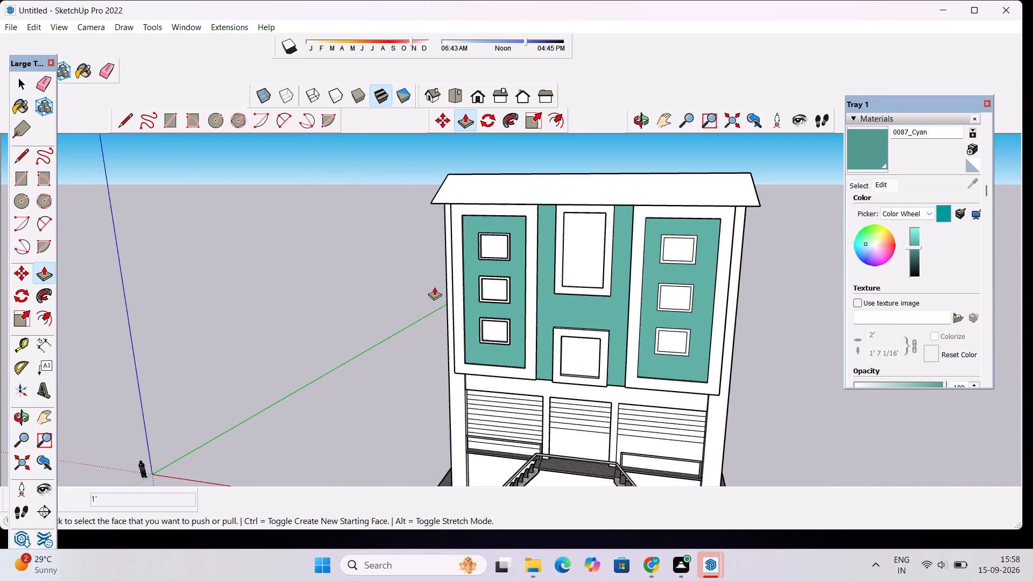
scroll(434, 287, "down", 2)
scroll(569, 293, "up", 12)
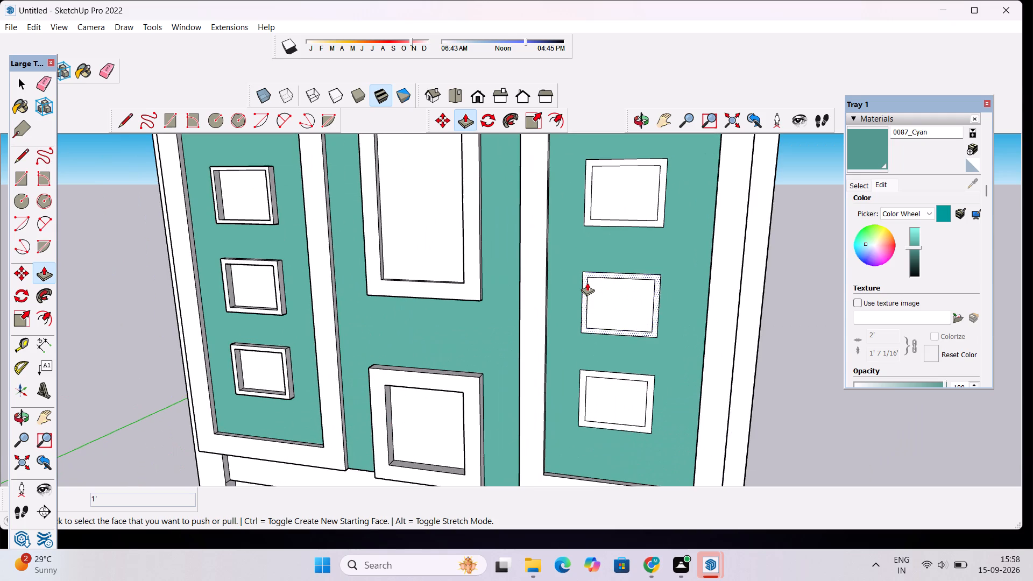
left_click(587, 282)
left_click(279, 289)
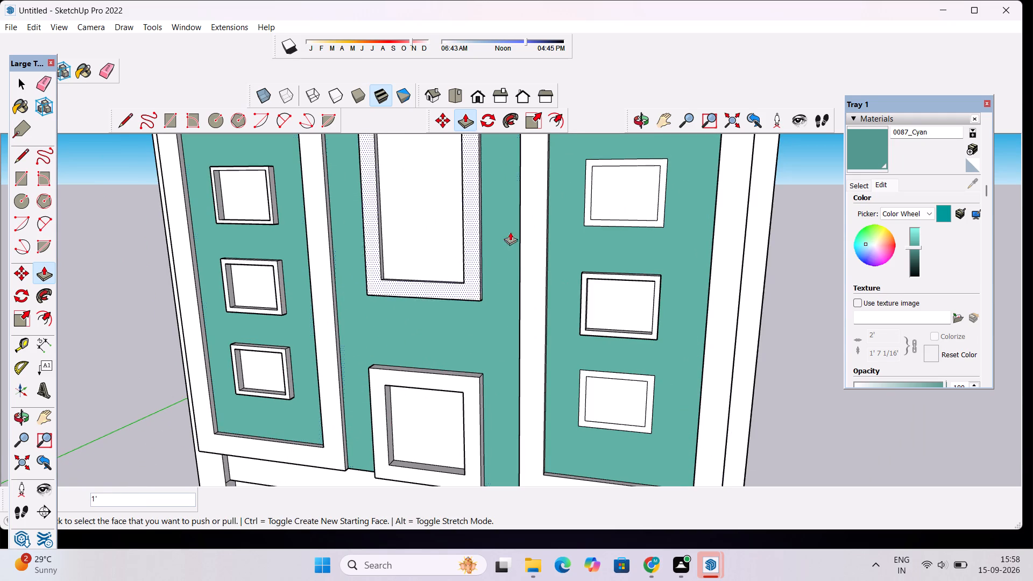
left_click(587, 195)
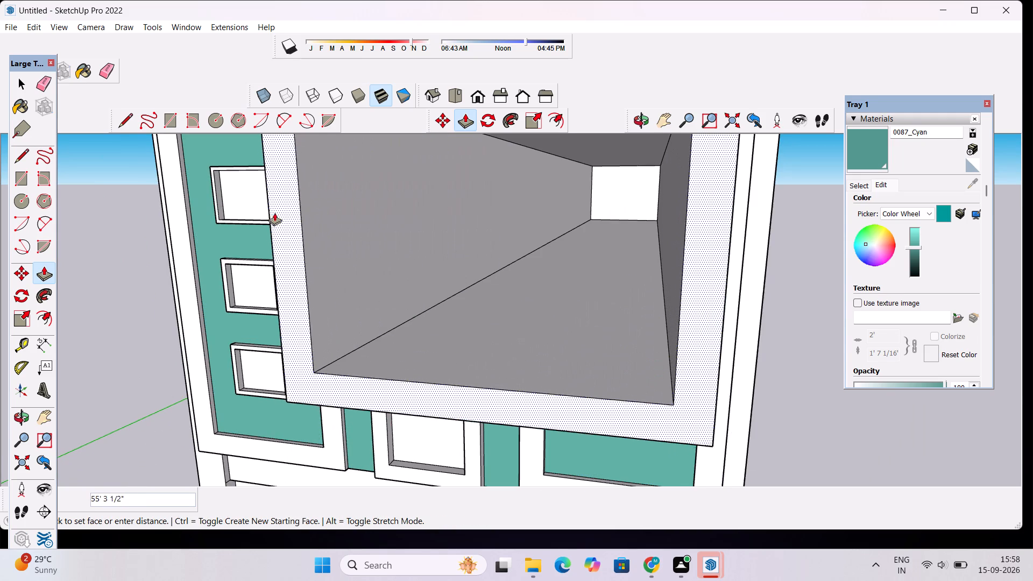
scroll(600, 223, "down", 7)
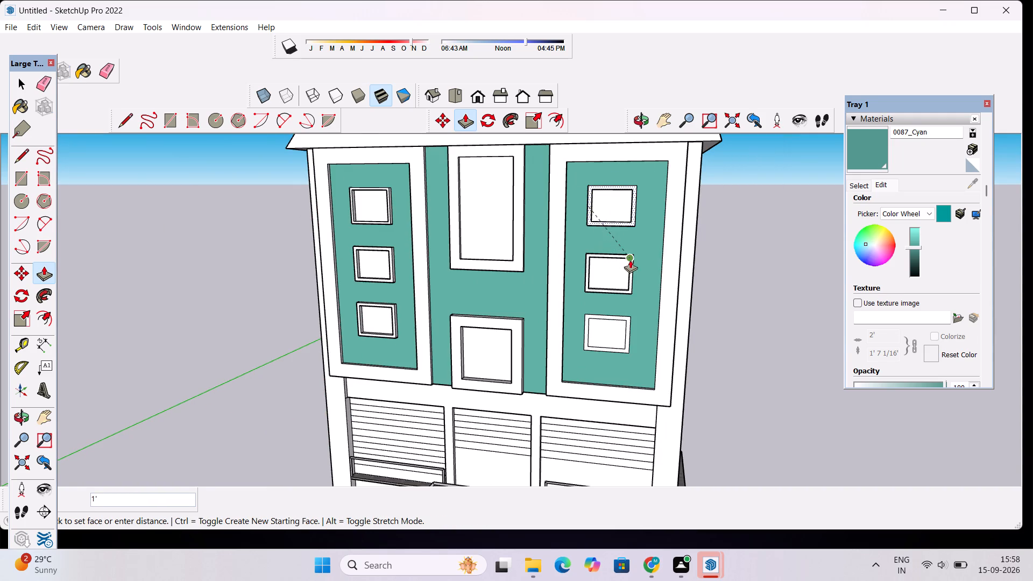
left_click(630, 260)
scroll(624, 332, "up", 5)
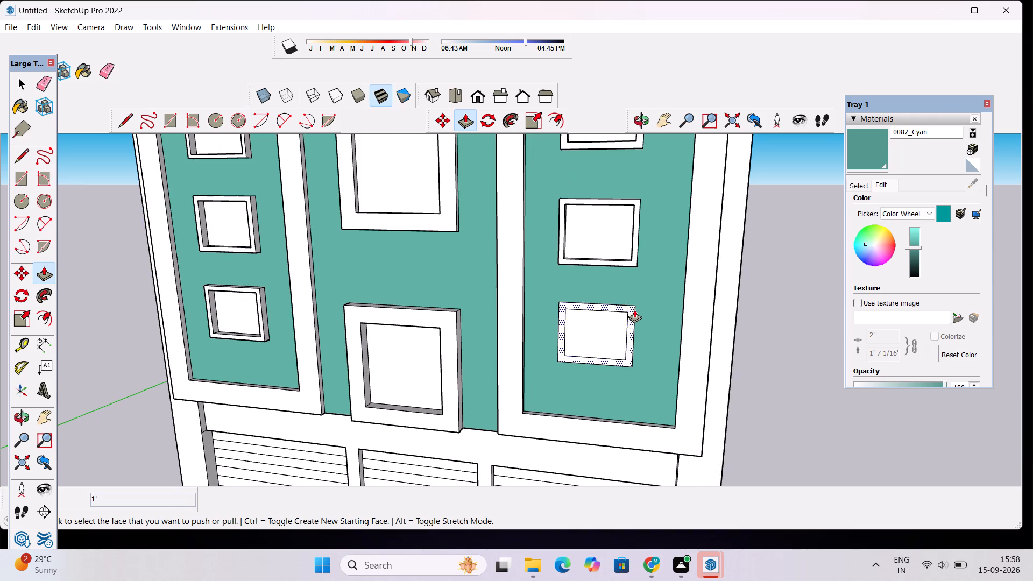
left_click(634, 309)
left_click(638, 249)
scroll(629, 281, "down", 5)
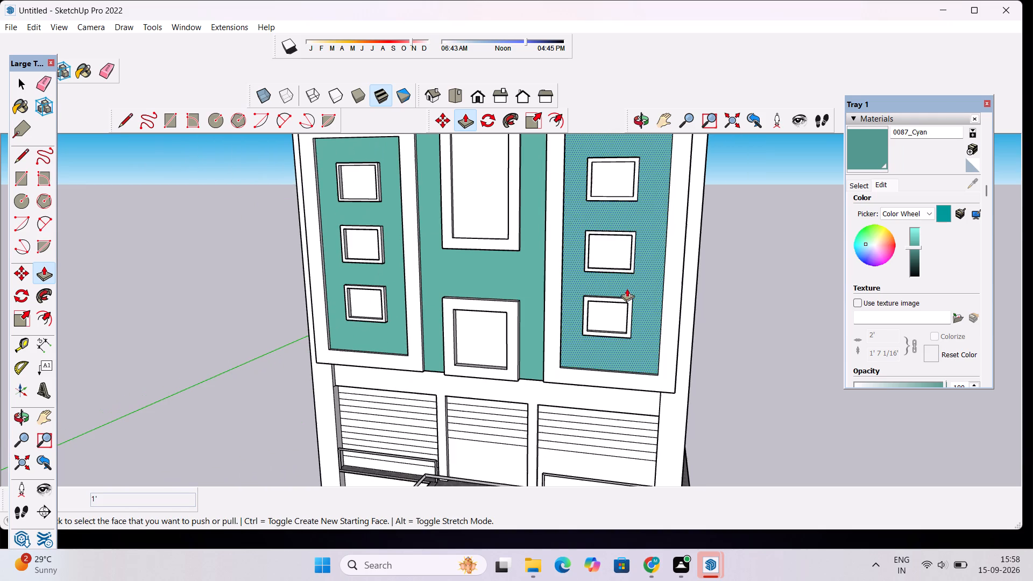
key("space")
Examine the extruded window frames, teal facade, roof and side wall from several angles and distances.
left_click(644, 118)
left_click_drag(612, 223, 687, 280)
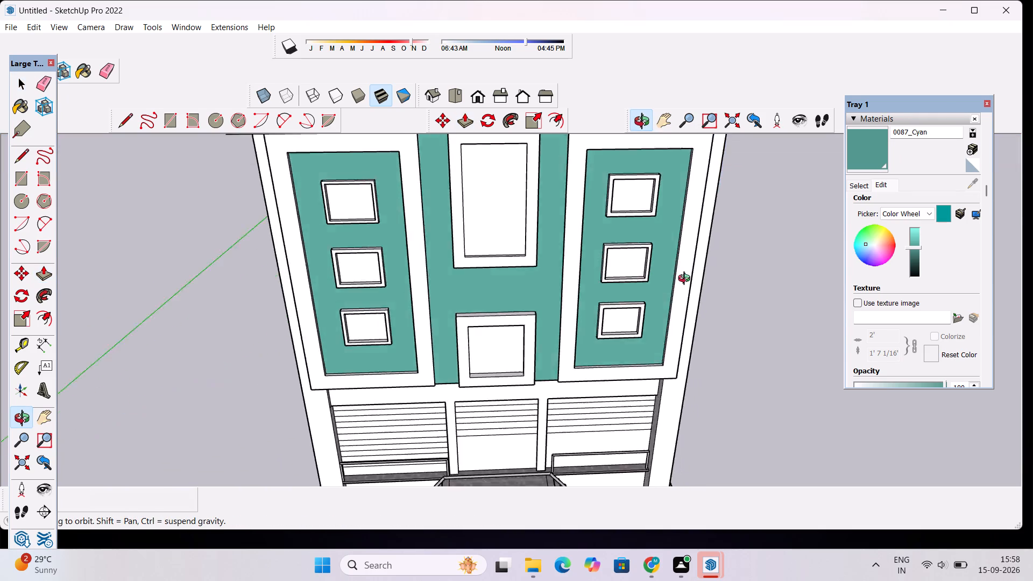
left_click_drag(687, 280, 788, 372)
scroll(614, 257, "down", 4)
left_click_drag(660, 309, 479, 194)
scroll(452, 198, "up", 4)
scroll(452, 199, "down", 6)
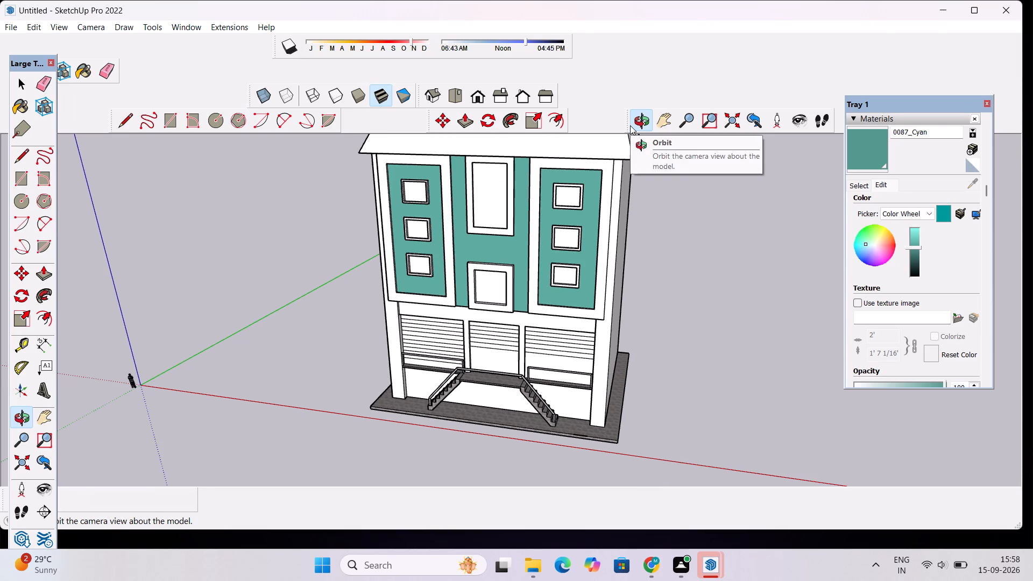
scroll(700, 134, "down", 6)
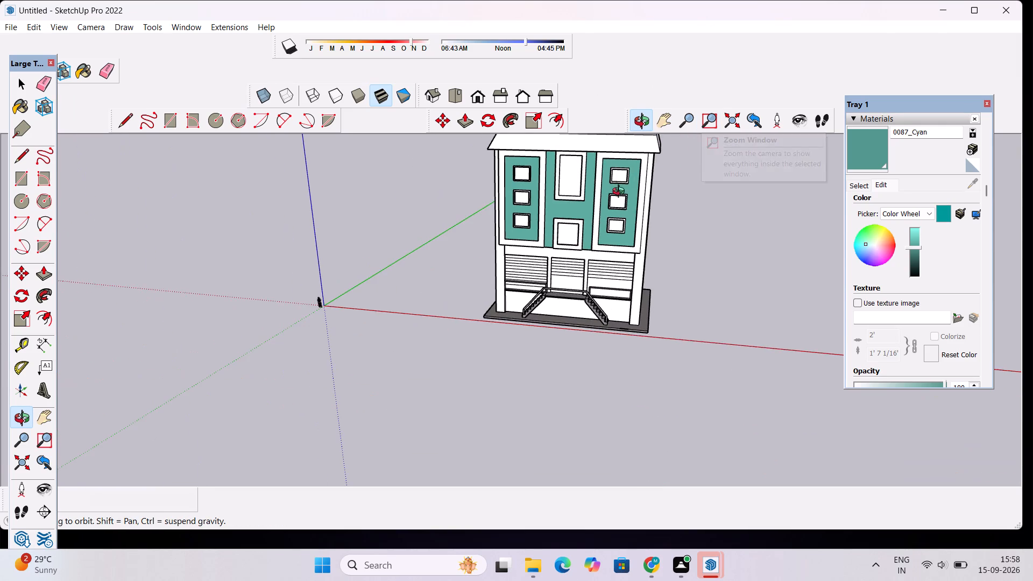
left_click_drag(512, 226, 688, 242)
scroll(531, 224, "up", 3)
scroll(530, 222, "down", 2)
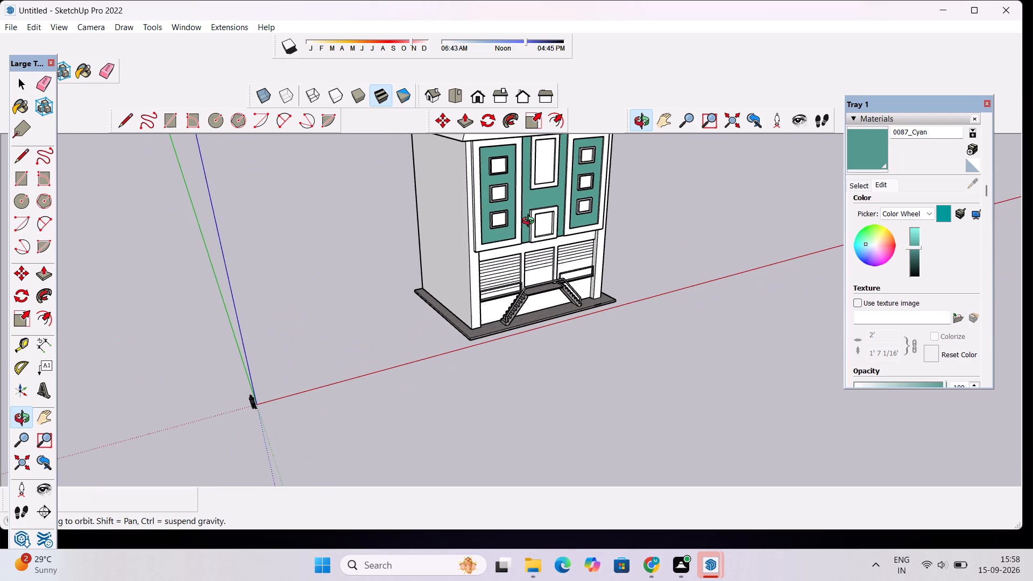
left_click_drag(521, 210, 510, 295, "shift")
scroll(478, 267, "up", 4)
left_click_drag(531, 268, 428, 244)
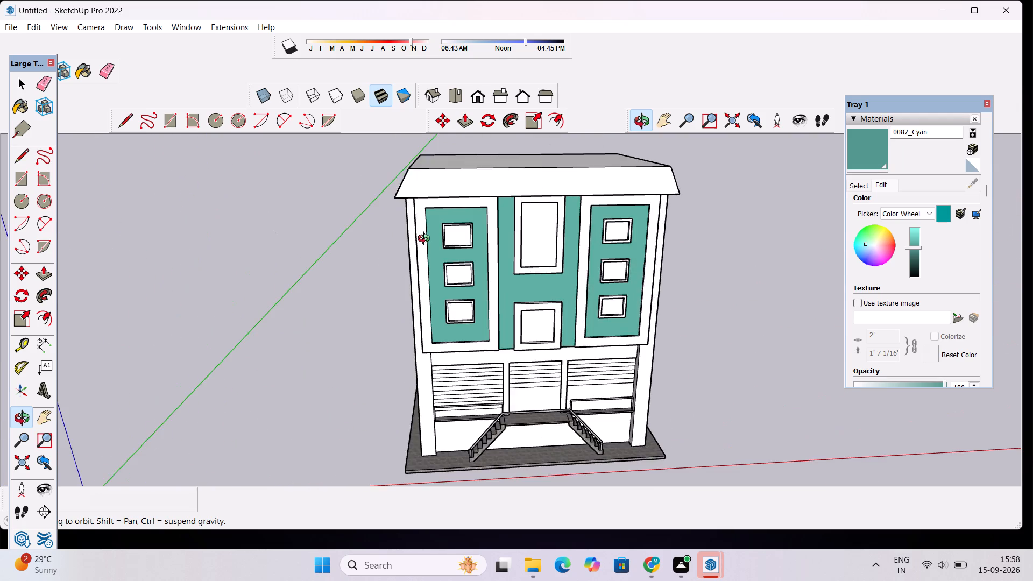
scroll(426, 240, "up", 4)
left_click_drag(441, 247, 518, 259)
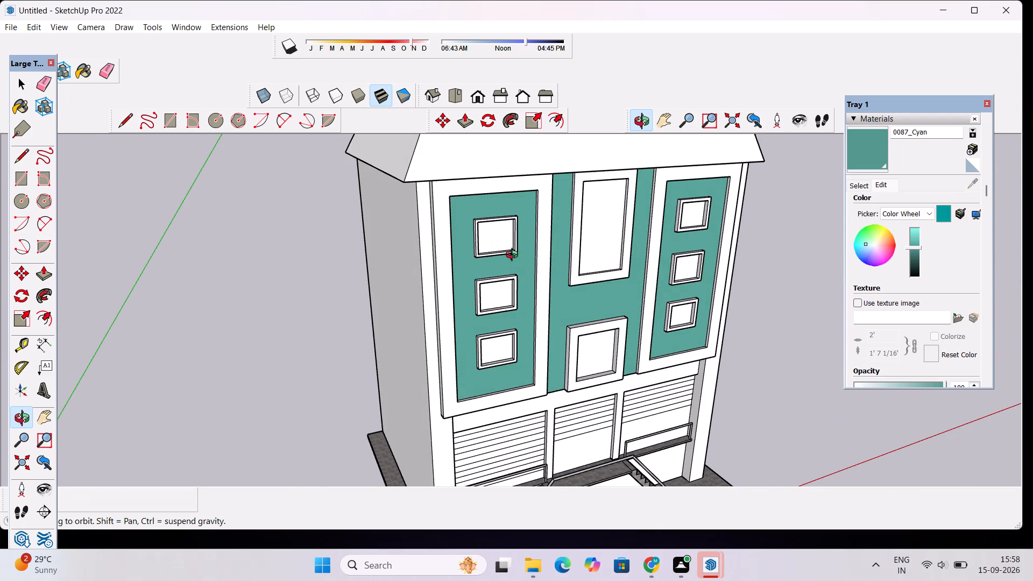
scroll(514, 260, "down", 4)
left_click_drag(581, 273, 476, 204)
scroll(471, 215, "up", 3)
left_click_drag(501, 242, 498, 264)
scroll(490, 271, "down", 4)
left_click_drag(495, 272, 697, 287)
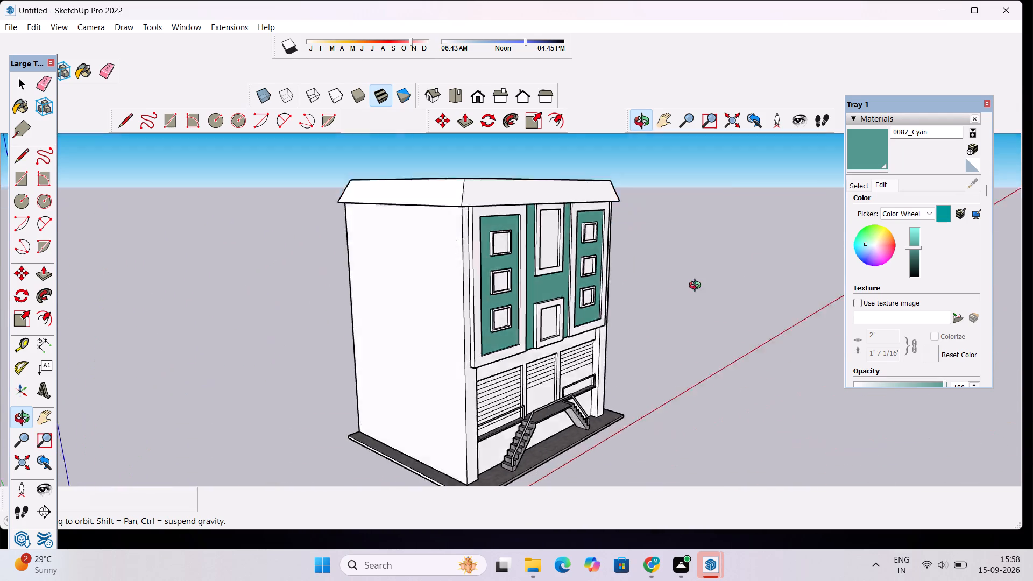
left_click_drag(697, 287, 660, 339)
left_click(868, 149)
scroll(477, 236, "up", 4)
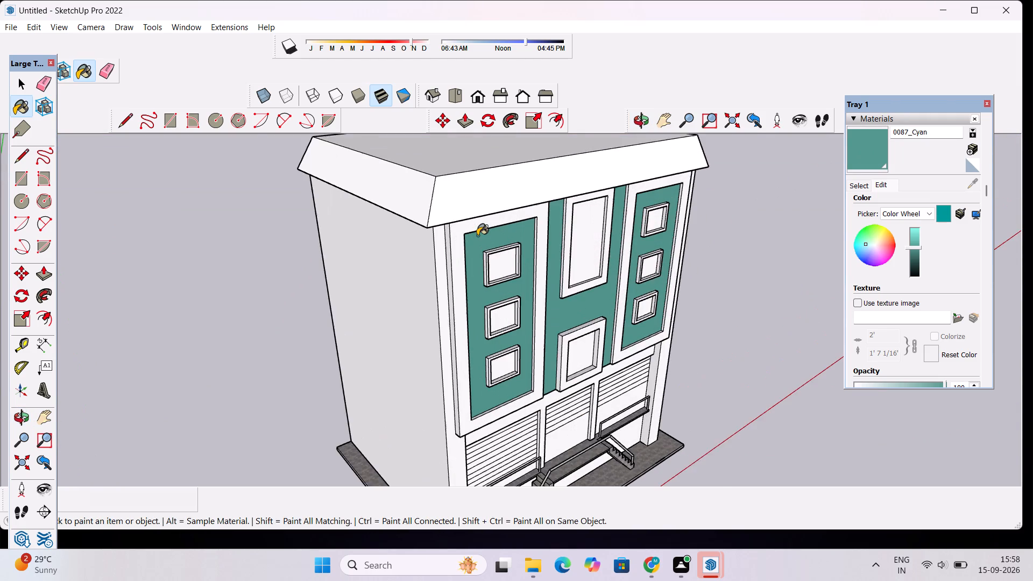
scroll(477, 236, "up", 3)
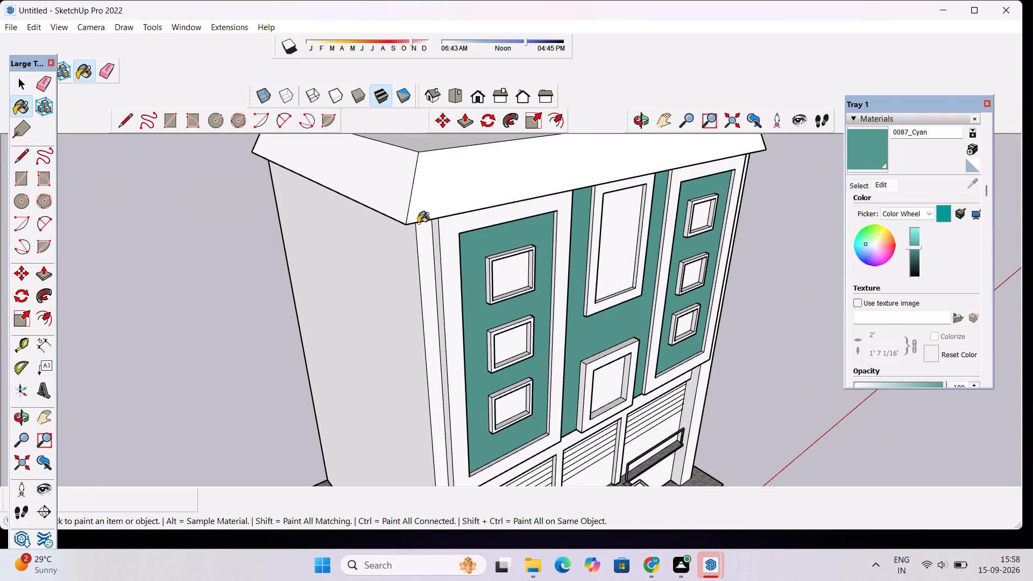
scroll(415, 223, "down", 9)
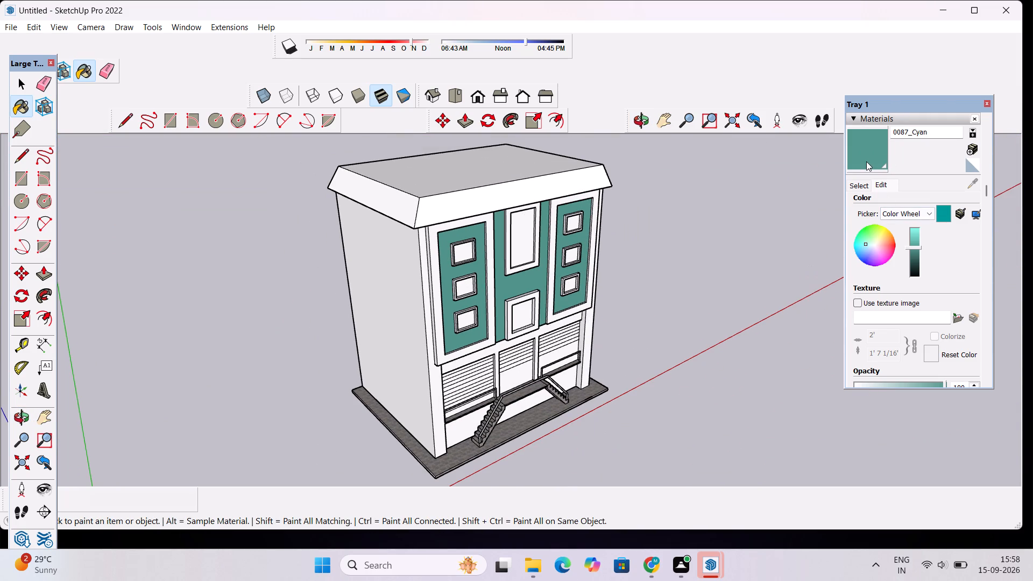
left_click(866, 161)
left_click(644, 119)
left_click_drag(651, 317, 549, 316)
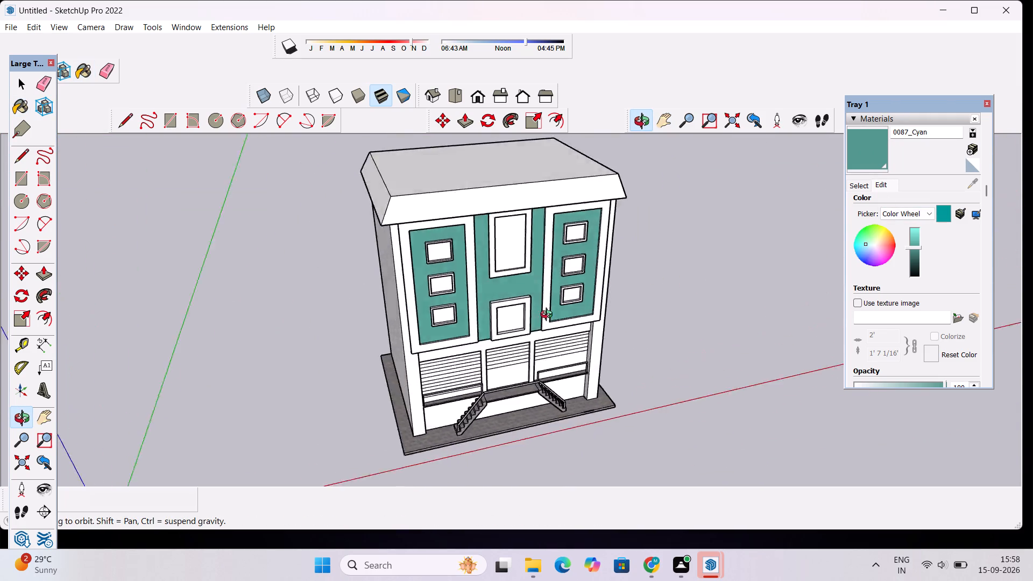
left_click_drag(549, 316, 500, 223)
scroll(482, 337, "up", 4)
Paint the ground-floor front wall around the shutters with 0083_DarkTurquoise from the Colors-Named collection.
left_click(862, 154)
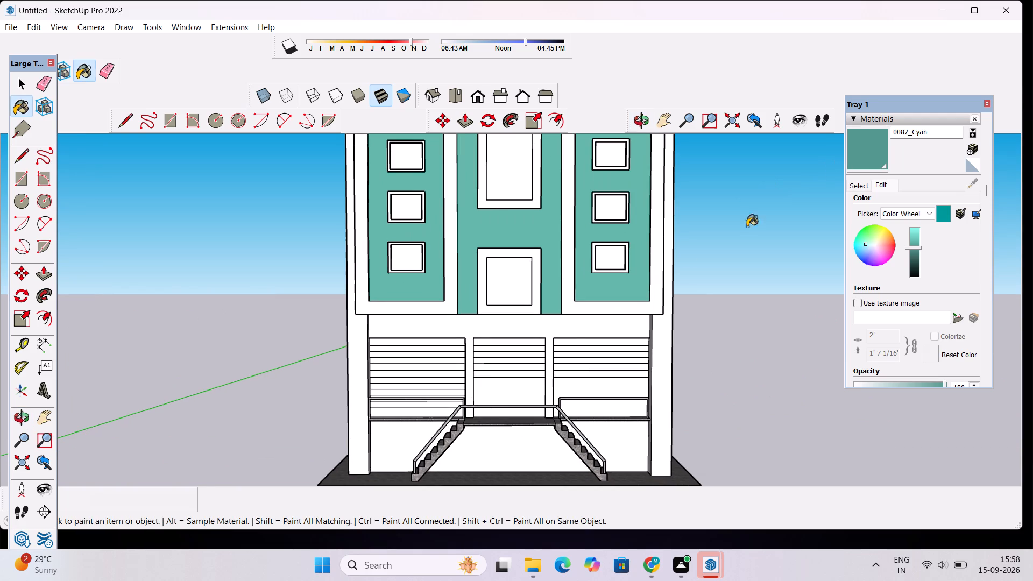
left_click(857, 188)
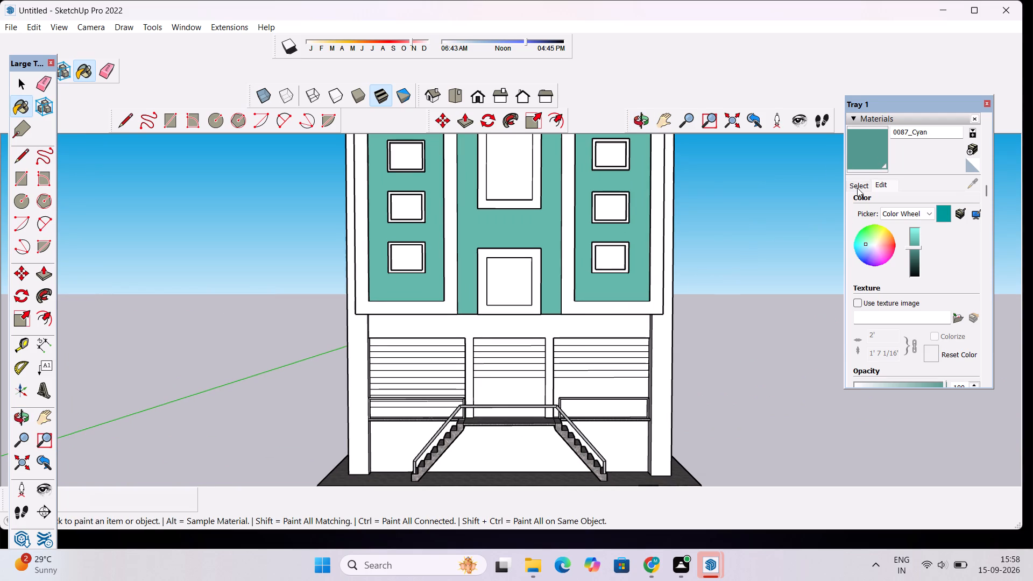
left_click(894, 322)
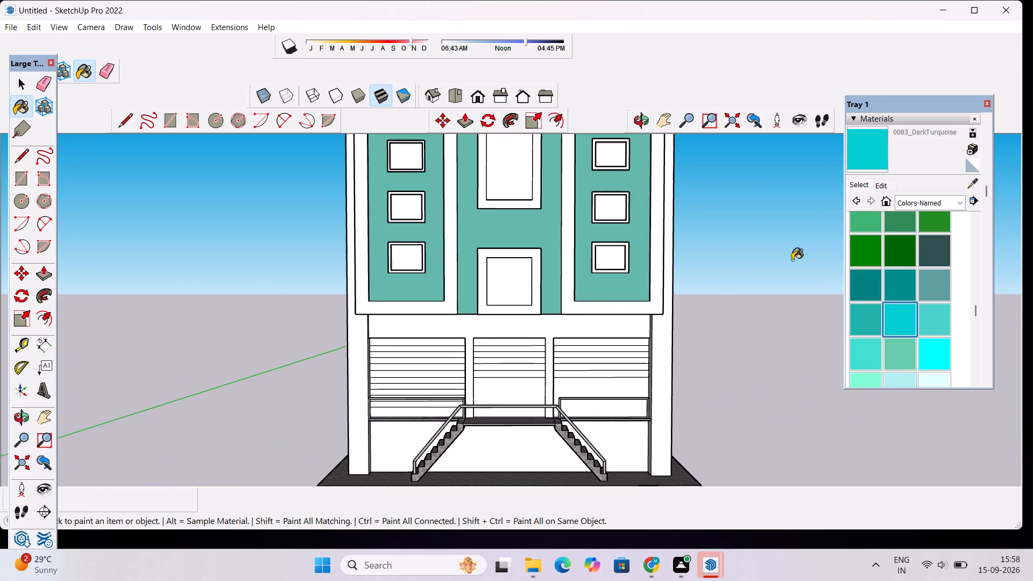
left_click(594, 320)
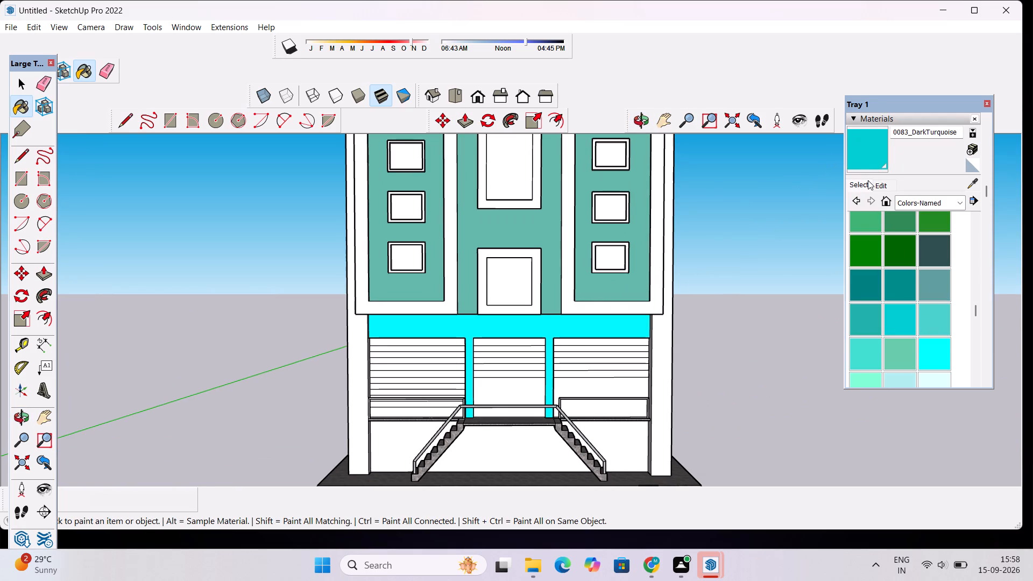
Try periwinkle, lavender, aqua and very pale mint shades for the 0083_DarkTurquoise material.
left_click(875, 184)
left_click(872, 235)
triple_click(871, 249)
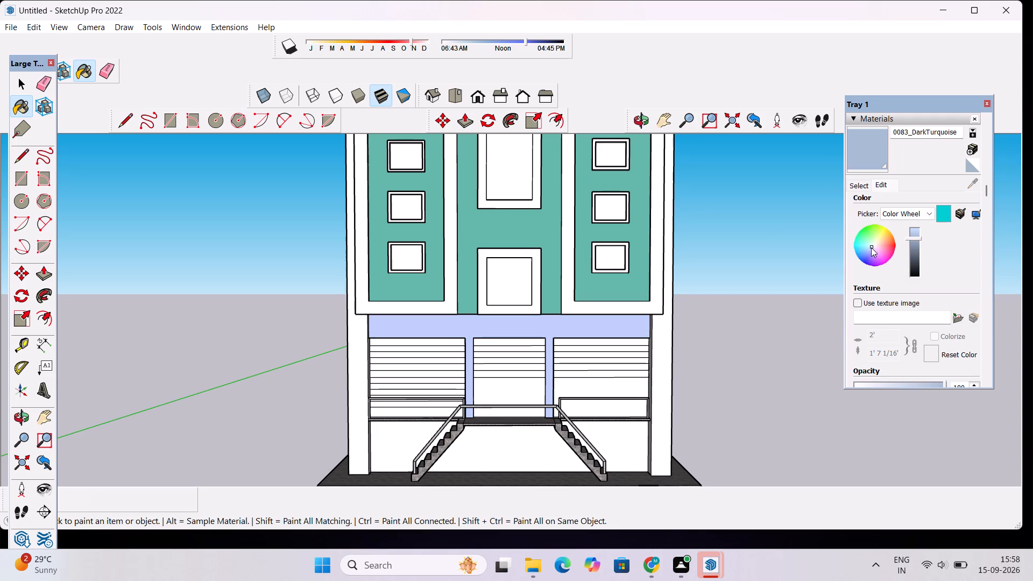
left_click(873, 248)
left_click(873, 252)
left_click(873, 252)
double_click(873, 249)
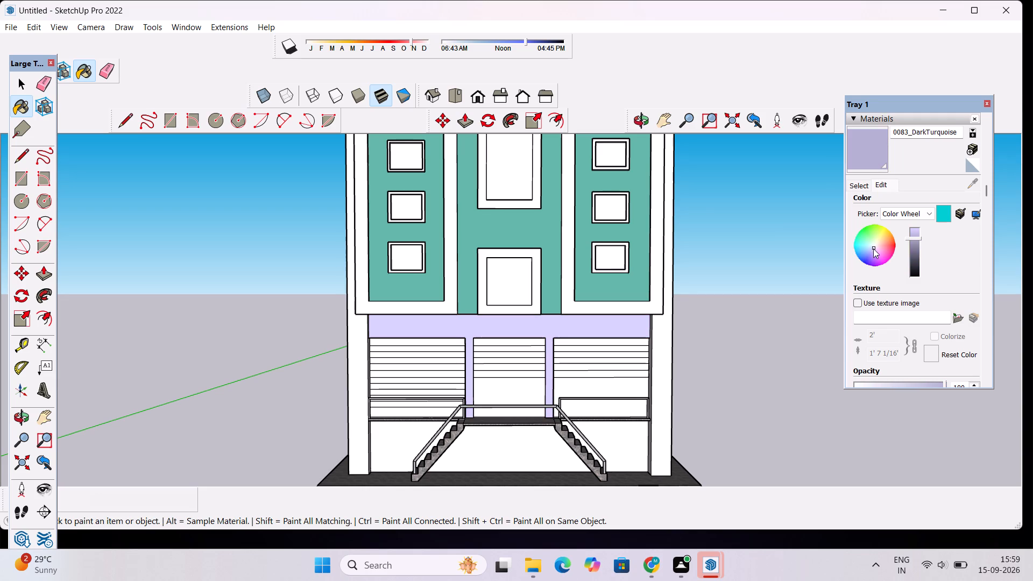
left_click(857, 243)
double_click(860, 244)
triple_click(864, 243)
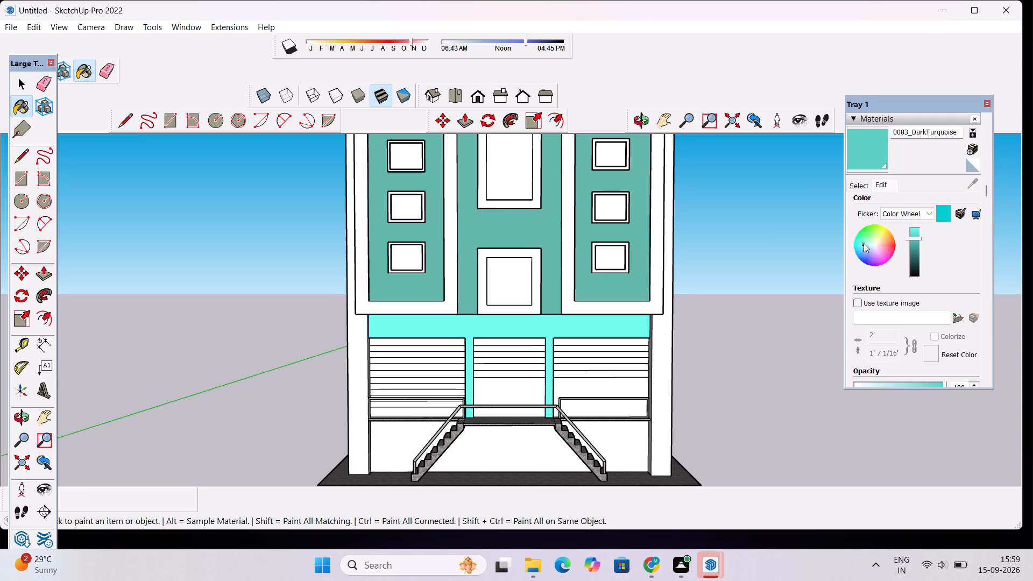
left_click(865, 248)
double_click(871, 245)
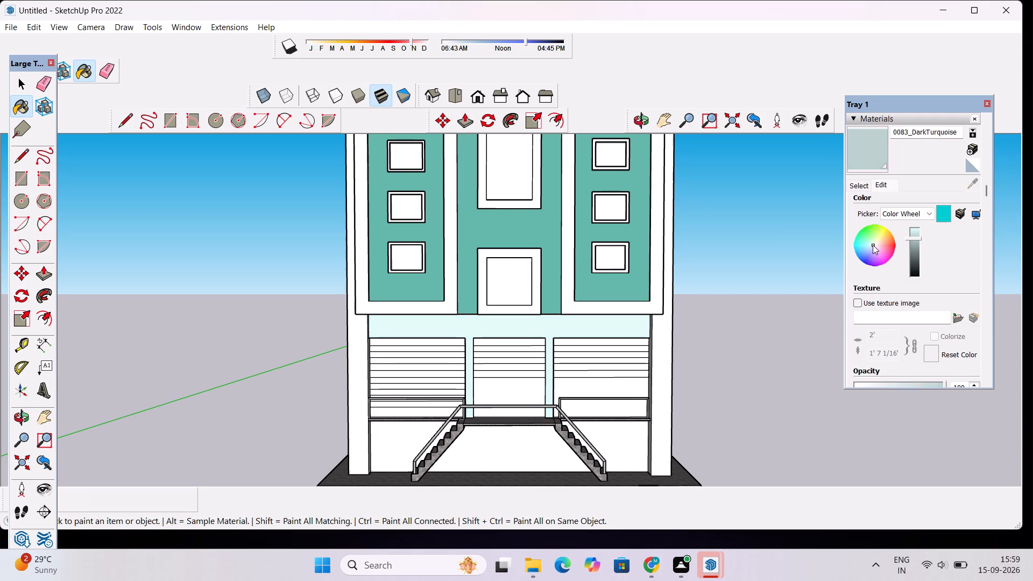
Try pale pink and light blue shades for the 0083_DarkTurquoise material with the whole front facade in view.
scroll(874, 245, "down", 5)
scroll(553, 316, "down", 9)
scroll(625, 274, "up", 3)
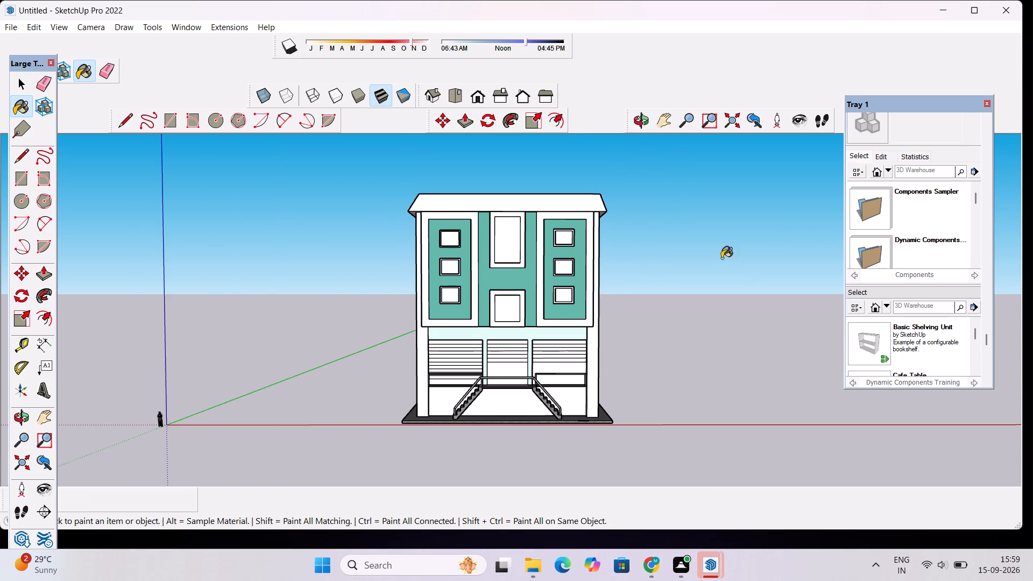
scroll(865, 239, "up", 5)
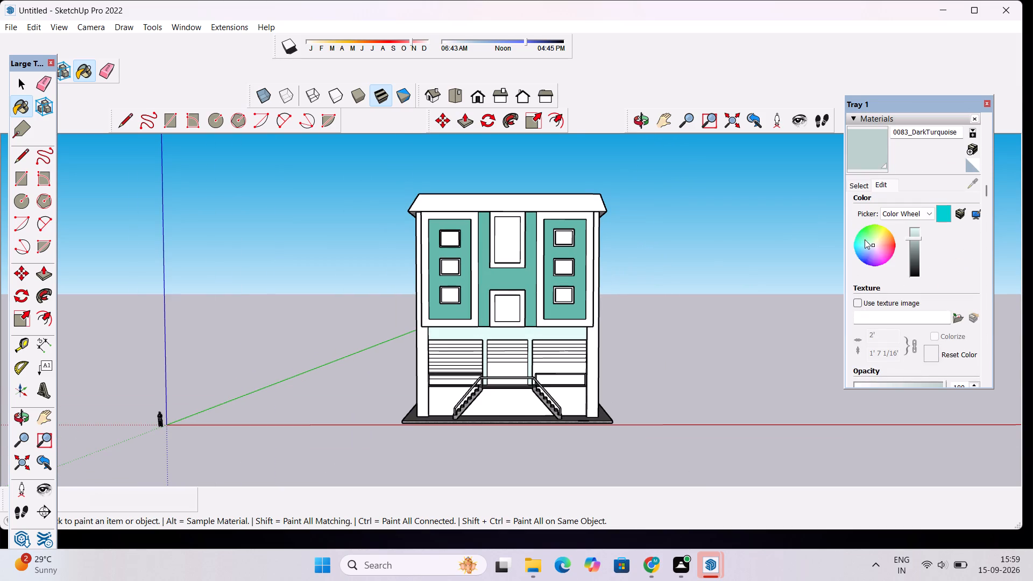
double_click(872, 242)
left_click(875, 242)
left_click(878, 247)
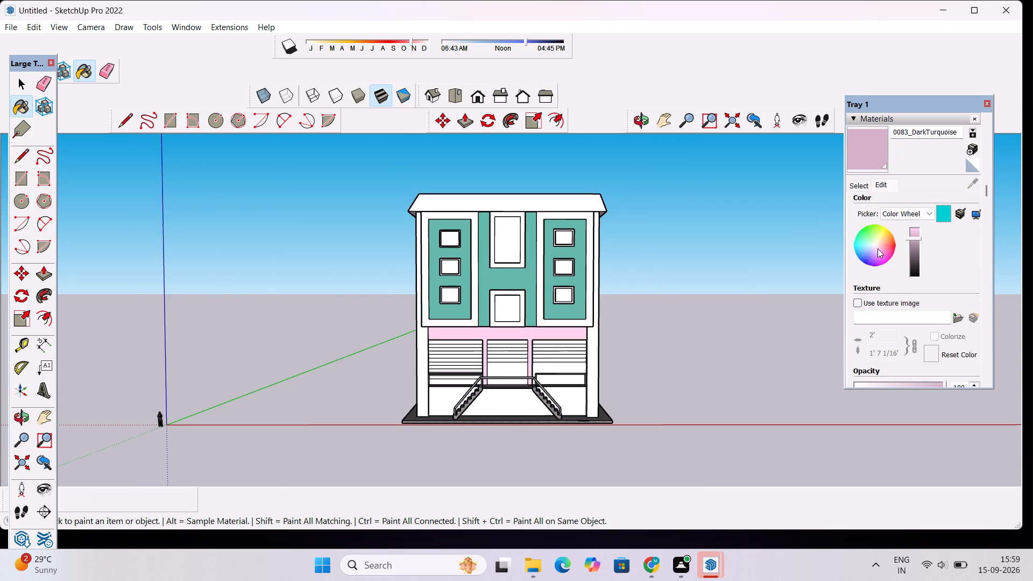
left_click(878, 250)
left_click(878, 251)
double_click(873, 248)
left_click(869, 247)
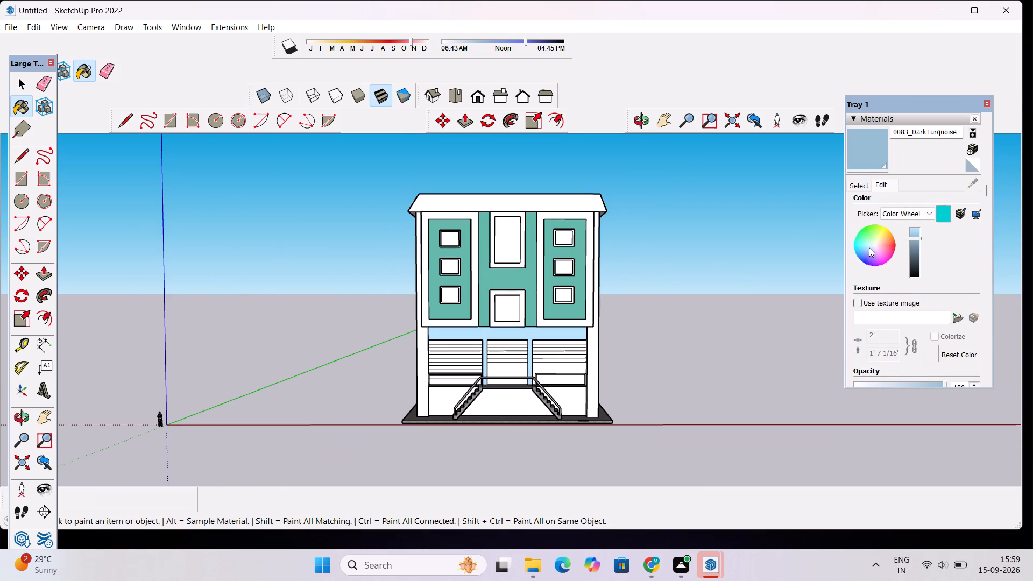
Set the 0083_DarkTurquoise material's color to a light aqua turquoise.
double_click(867, 247)
left_click(865, 244)
left_click(865, 244)
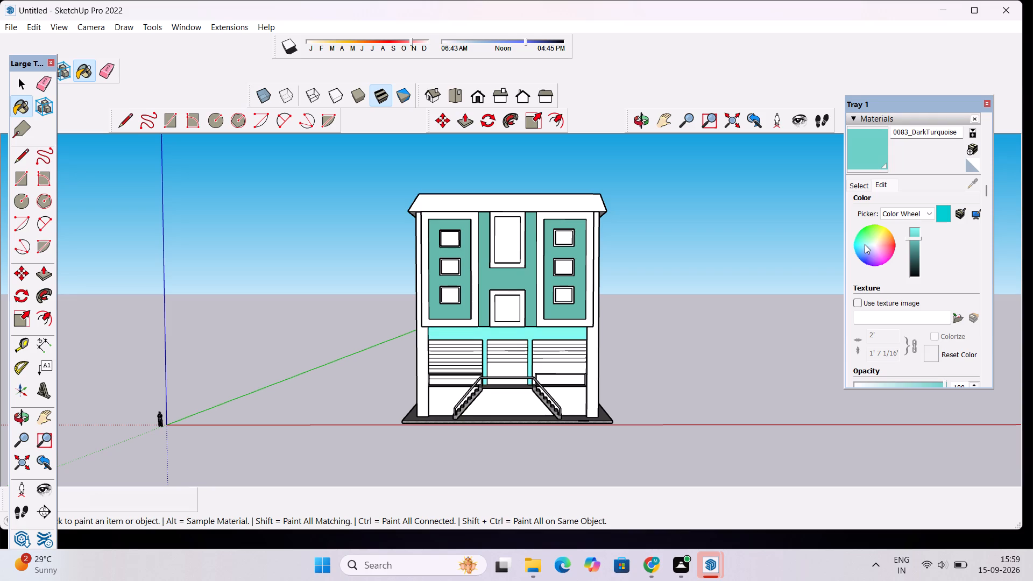
left_click(864, 243)
left_click(860, 242)
left_click(860, 244)
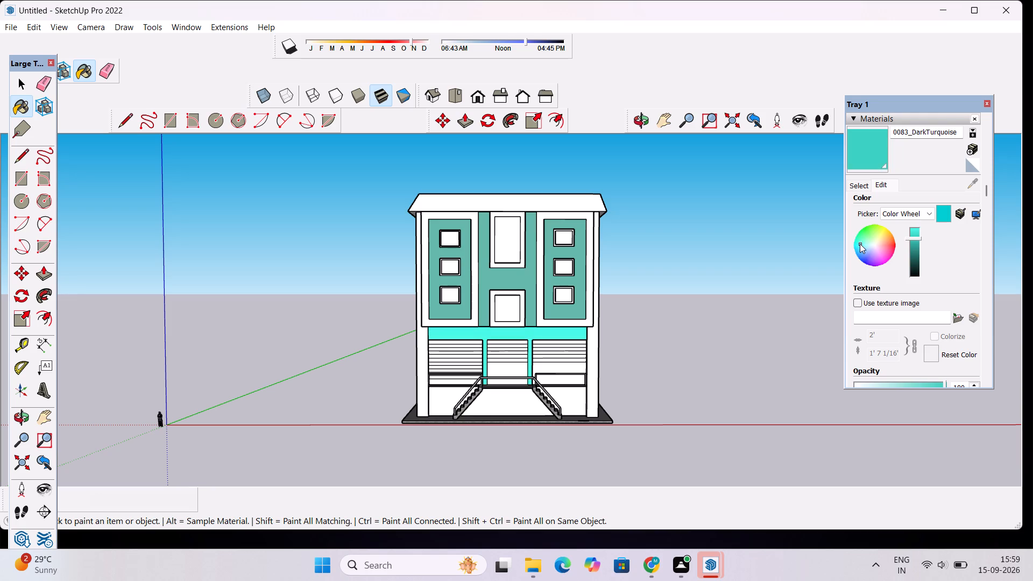
left_click(860, 244)
left_click(860, 244)
double_click(862, 244)
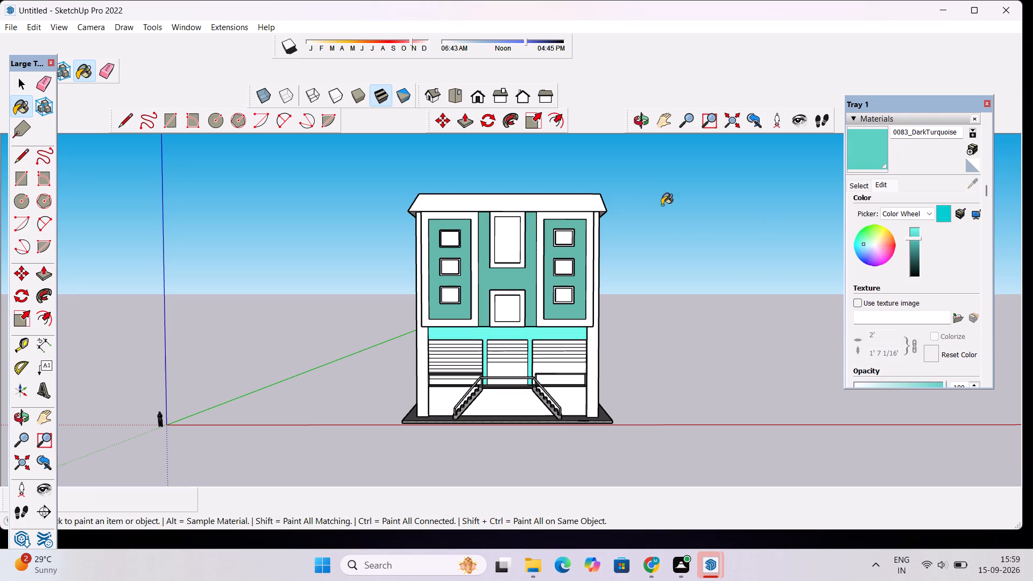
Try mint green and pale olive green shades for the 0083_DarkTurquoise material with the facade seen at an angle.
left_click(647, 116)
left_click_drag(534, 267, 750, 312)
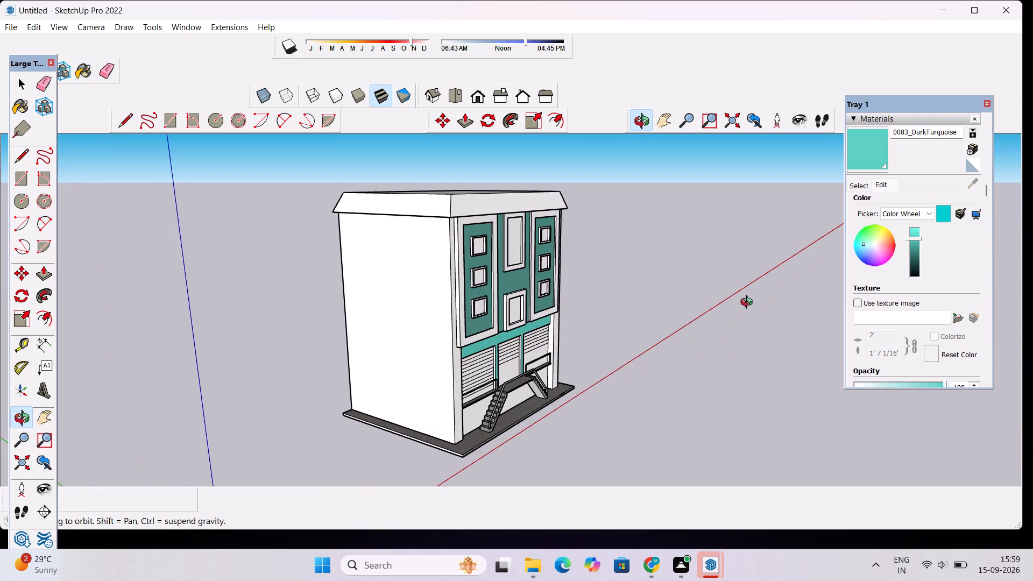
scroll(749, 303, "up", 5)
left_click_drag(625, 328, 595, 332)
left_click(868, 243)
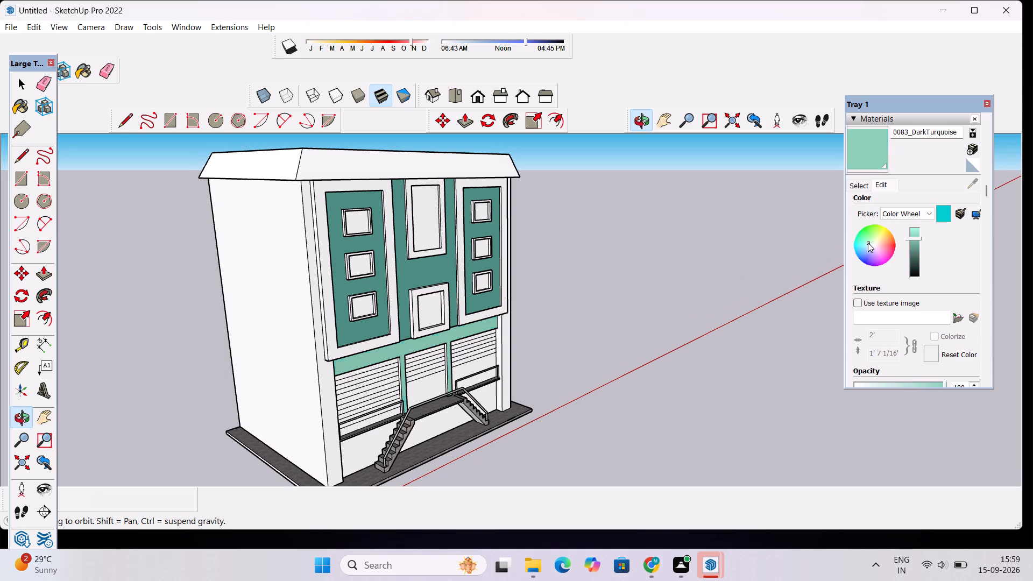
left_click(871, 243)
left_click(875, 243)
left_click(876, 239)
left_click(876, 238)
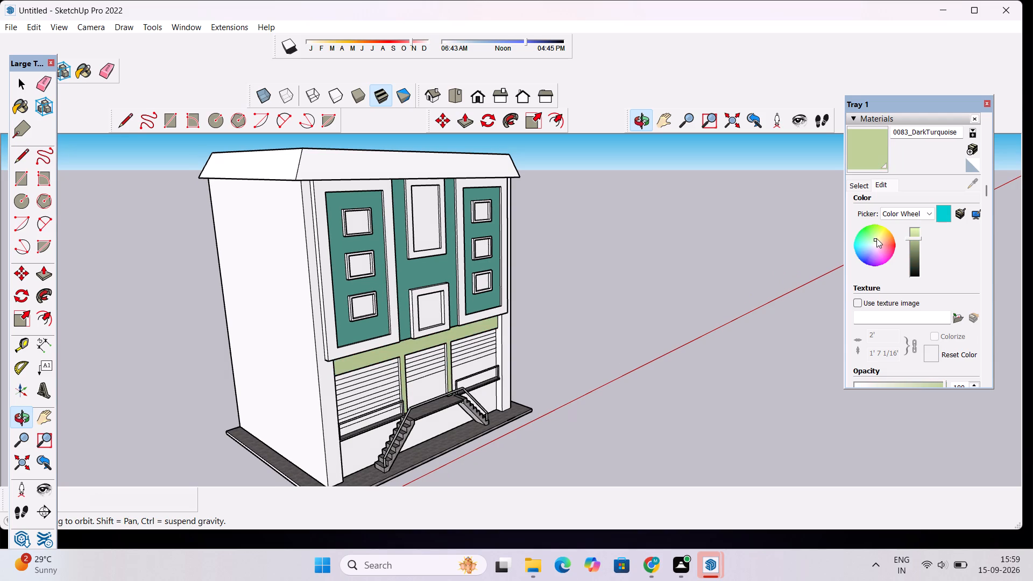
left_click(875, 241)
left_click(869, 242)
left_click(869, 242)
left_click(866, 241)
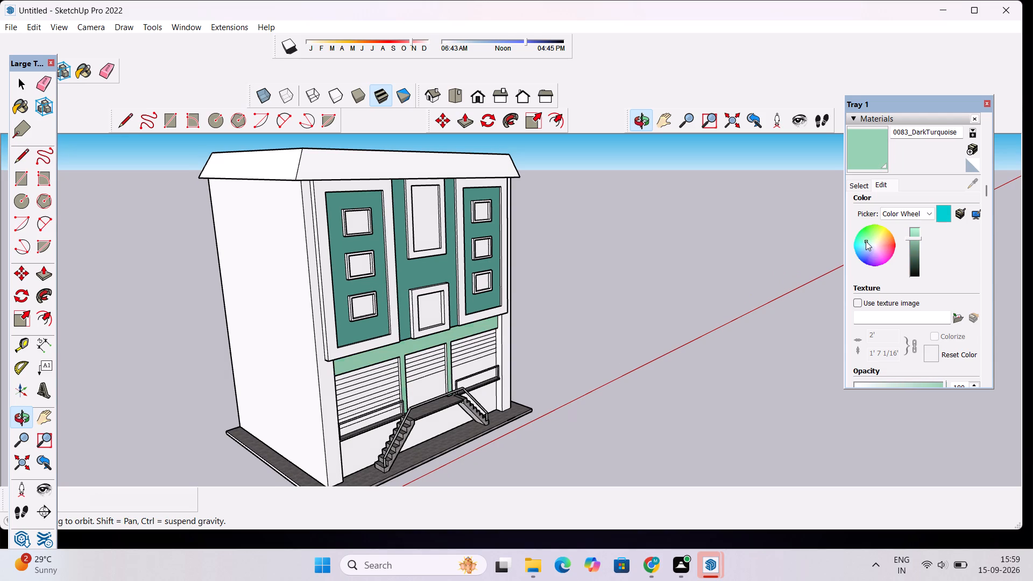
Set the 0083_DarkTurquoise material's color to a light sky blue.
left_click(864, 242)
left_click(862, 247)
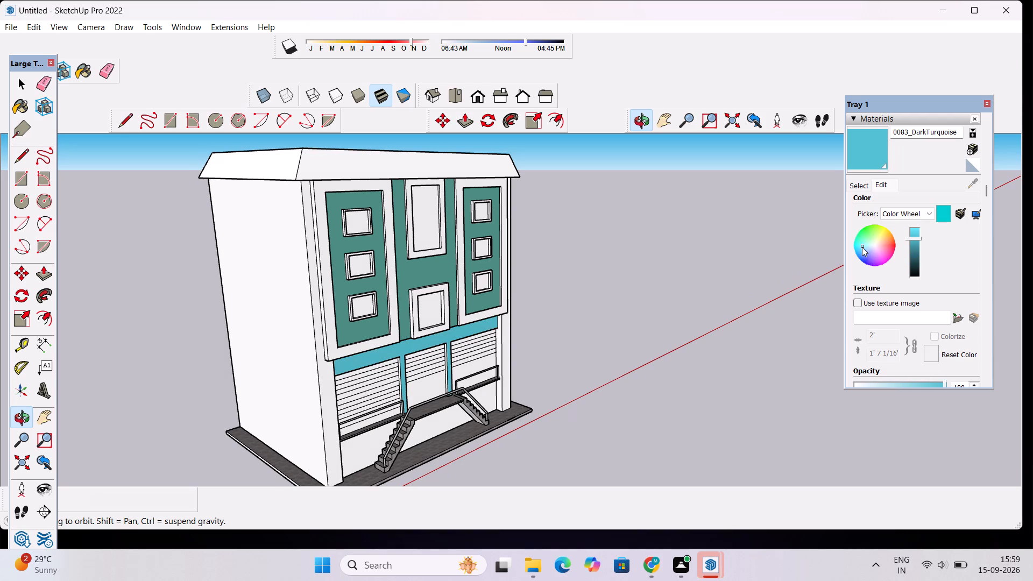
Examine the building's facade colors from the front, from an angle and from farther away.
left_click(647, 125)
left_click_drag(692, 211, 523, 229)
scroll(507, 223, "down", 6)
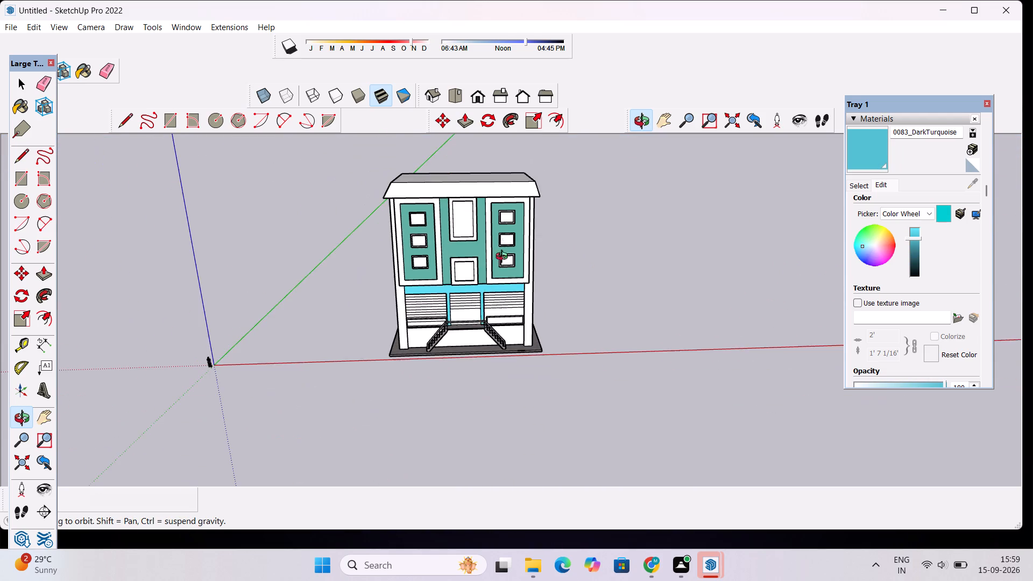
left_click_drag(481, 331, 489, 234)
scroll(485, 252, "up", 7)
left_click_drag(523, 277, 652, 297)
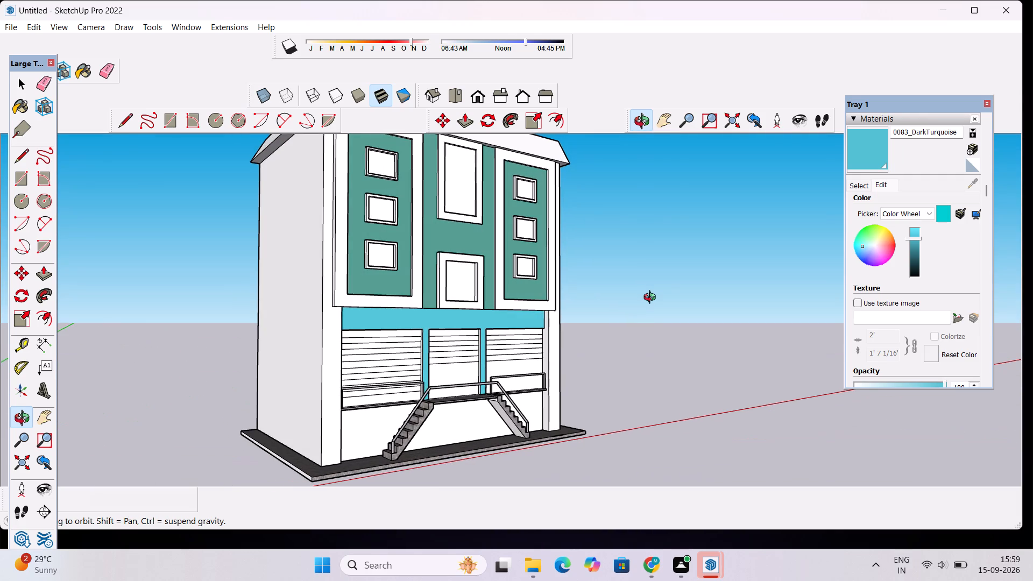
scroll(629, 277, "down", 7)
scroll(628, 296, "up", 4)
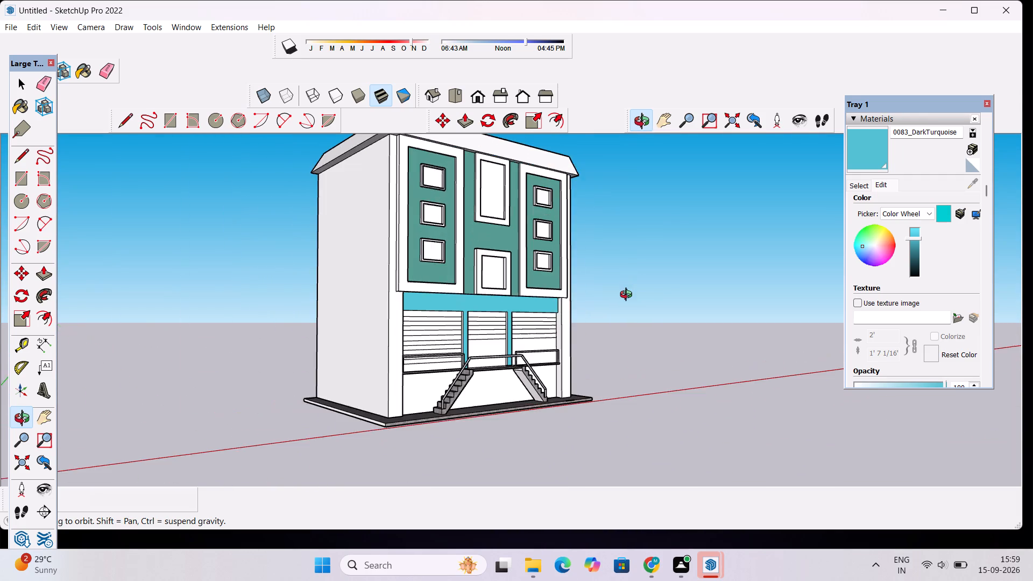
left_click_drag(628, 296, 579, 346)
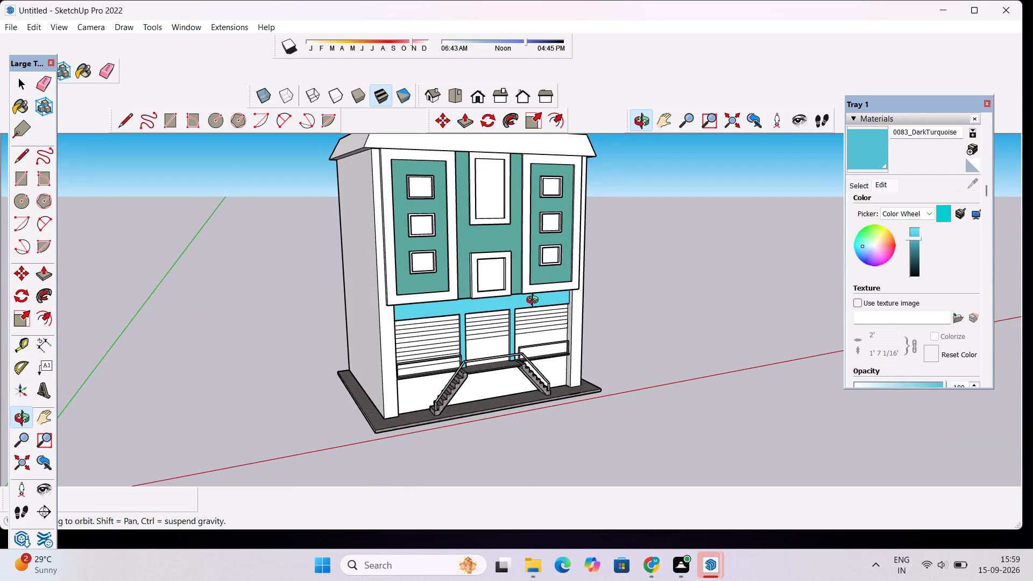
scroll(536, 296, "down", 5)
left_click_drag(635, 316, 561, 280)
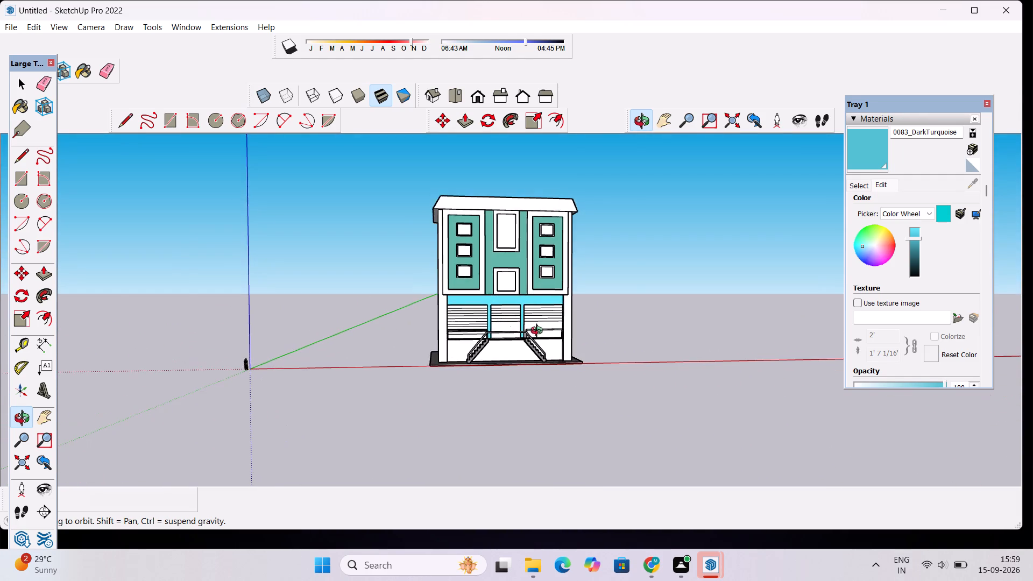
Paint the ground-floor base wall below the shutters and behind the stairs with 0083_DarkTurquoise.
scroll(483, 339, "up", 9)
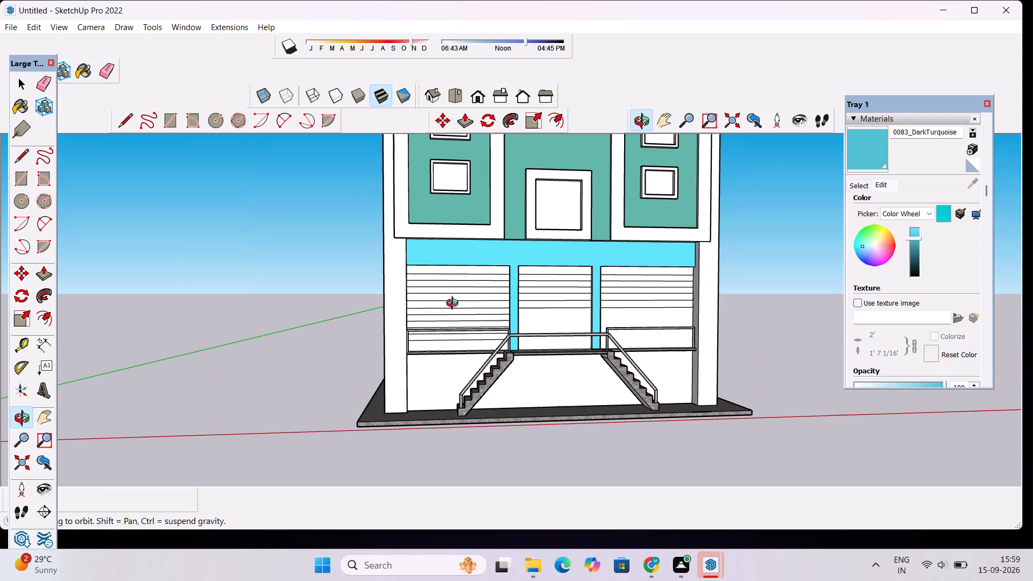
scroll(455, 303, "up", 4)
left_click(858, 153)
scroll(775, 294, "up", 4)
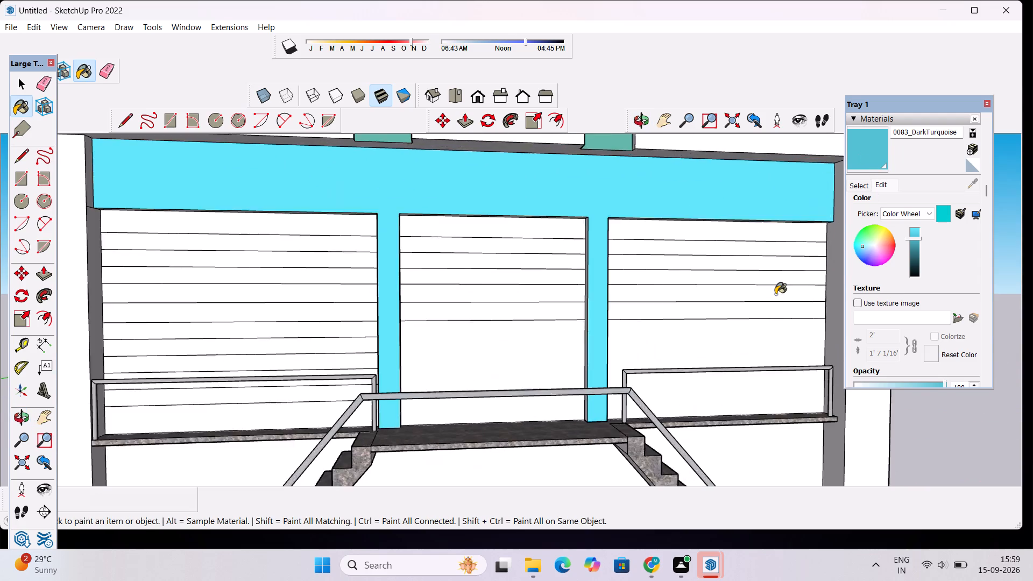
scroll(775, 294, "up", 5)
scroll(775, 276, "down", 14)
left_click(776, 352)
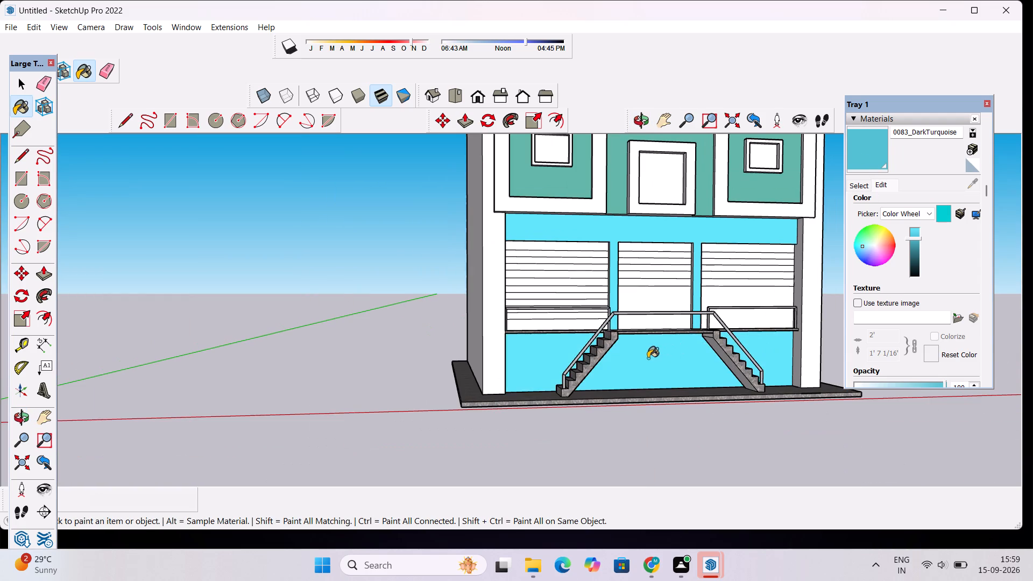
Darken the 0083_DarkTurquoise material to a deep teal blue.
scroll(645, 358, "down", 5)
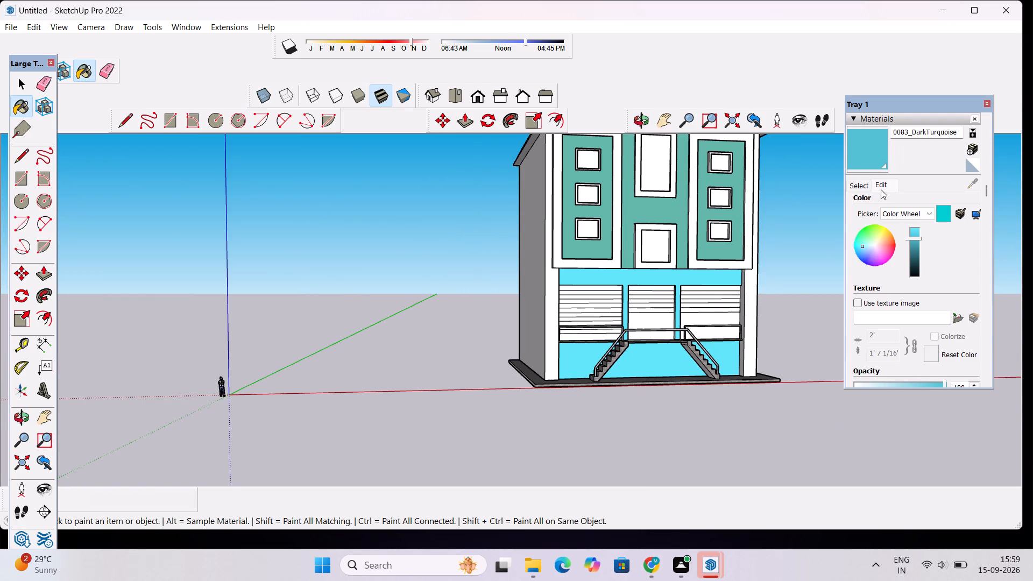
left_click(914, 244)
left_click(915, 247)
left_click(913, 251)
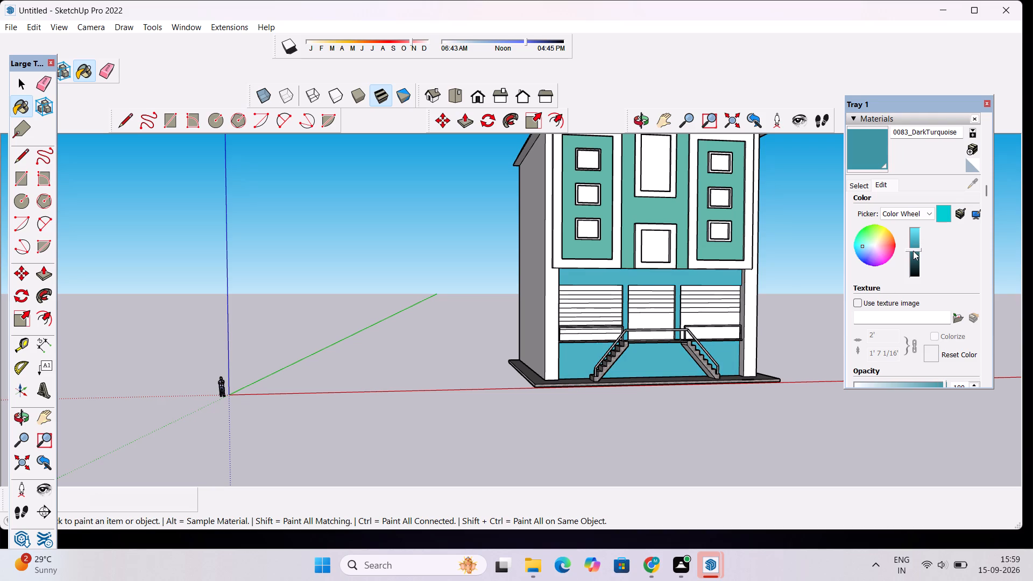
Examine the ground-floor walls, shutters and stairs closely and from a distance for surfaces still unpainted.
left_click(643, 126)
left_click_drag(683, 250, 643, 273)
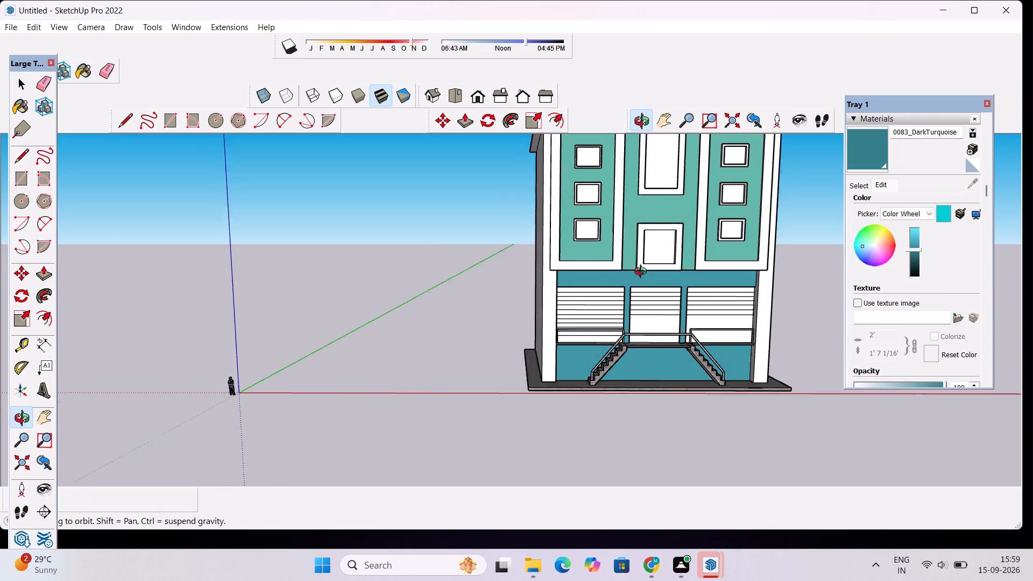
left_click_drag(643, 273, 598, 277)
scroll(593, 272, "down", 11)
left_click_drag(601, 268, 701, 266)
scroll(666, 275, "up", 9)
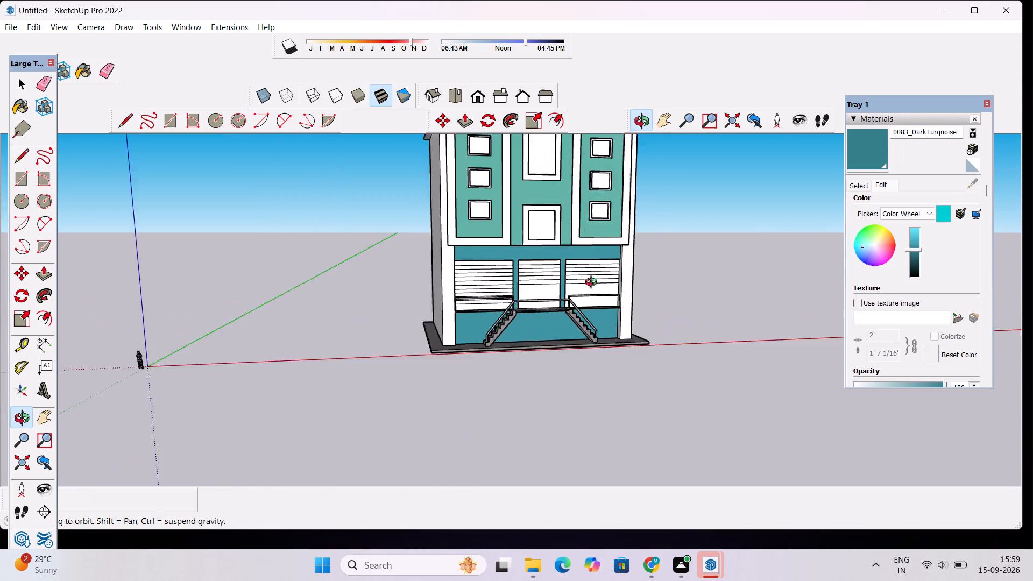
scroll(593, 284, "up", 6)
left_click(866, 155)
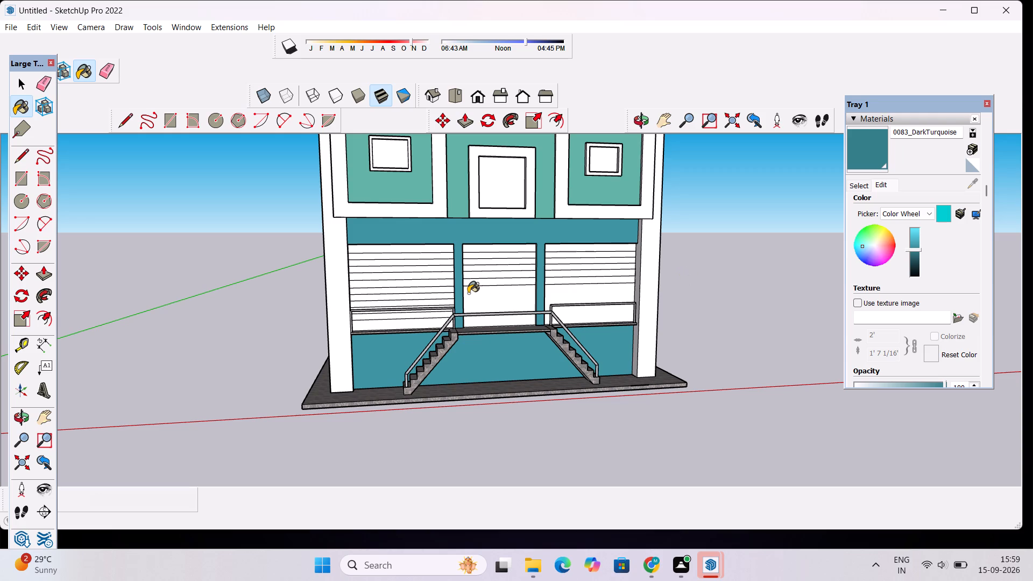
scroll(585, 303, "up", 1)
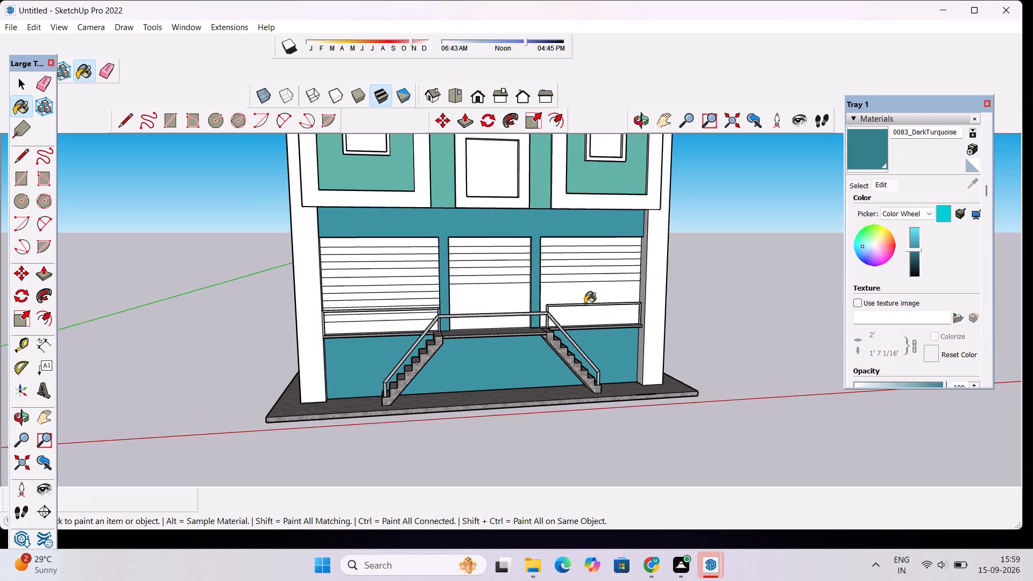
scroll(585, 303, "up", 1)
scroll(643, 293, "up", 7)
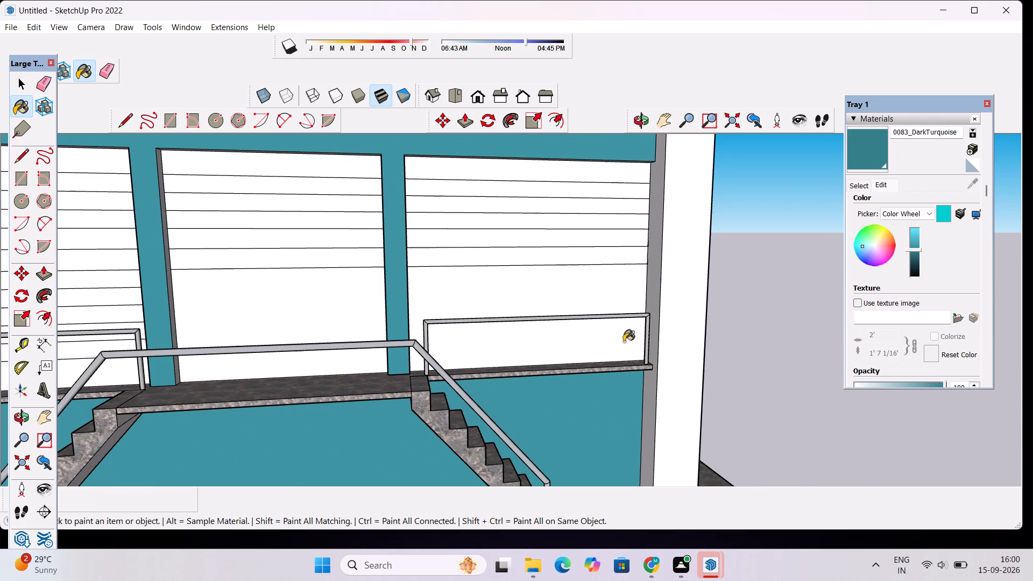
scroll(655, 278, "down", 8)
scroll(367, 216, "up", 6)
scroll(381, 208, "down", 5)
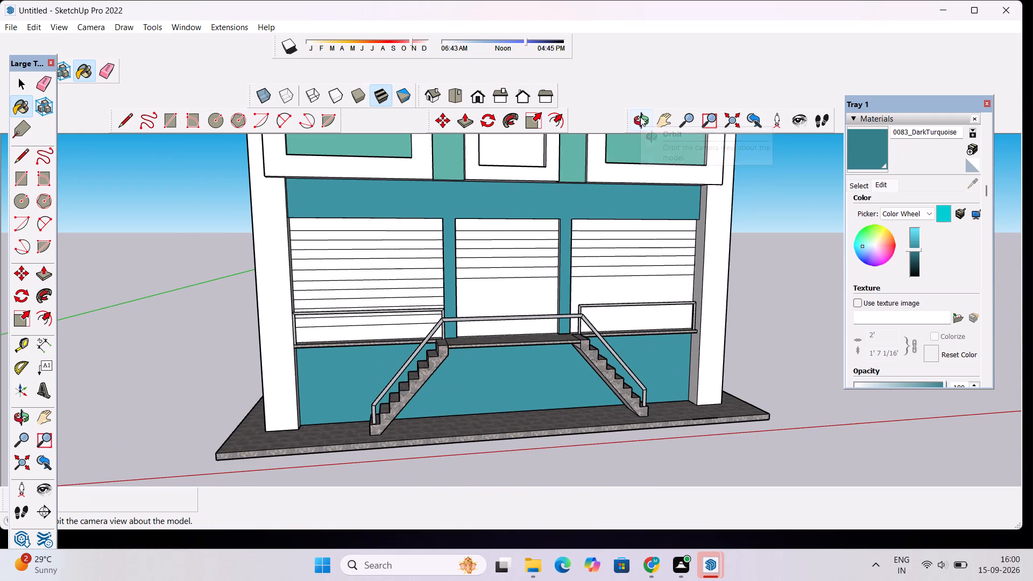
Paint the underside of the upper-floor overhang above the shutters with 0083_DarkTurquoise.
left_click(640, 118)
left_click_drag(559, 250, 564, 143)
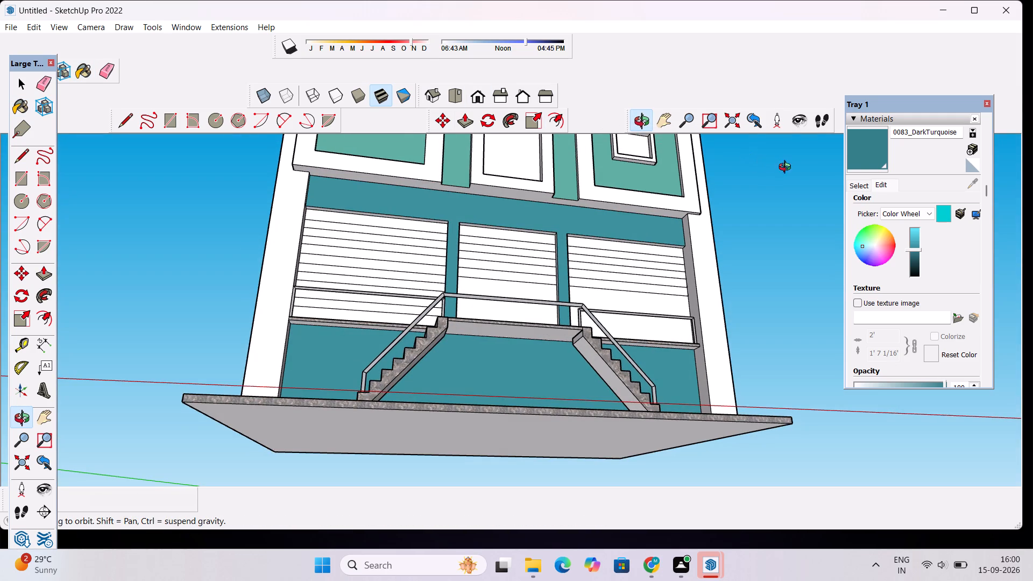
left_click(860, 155)
left_click(630, 212)
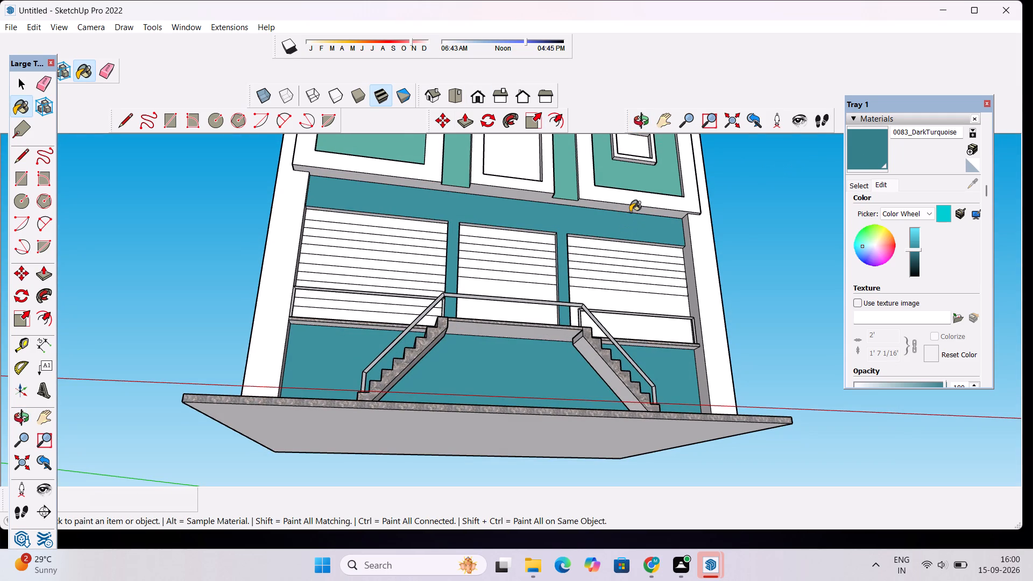
scroll(625, 216, "up", 9)
left_click(638, 196)
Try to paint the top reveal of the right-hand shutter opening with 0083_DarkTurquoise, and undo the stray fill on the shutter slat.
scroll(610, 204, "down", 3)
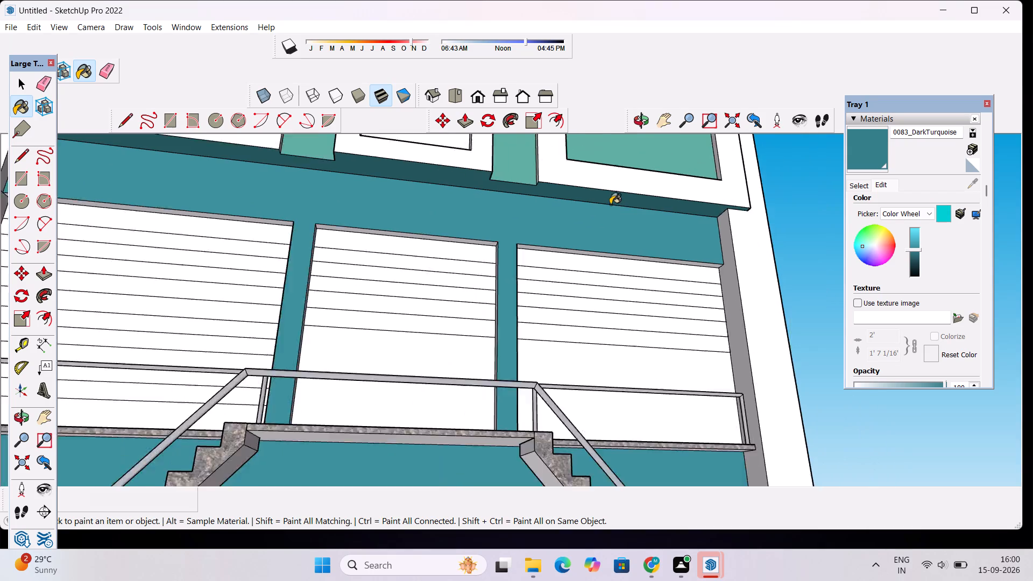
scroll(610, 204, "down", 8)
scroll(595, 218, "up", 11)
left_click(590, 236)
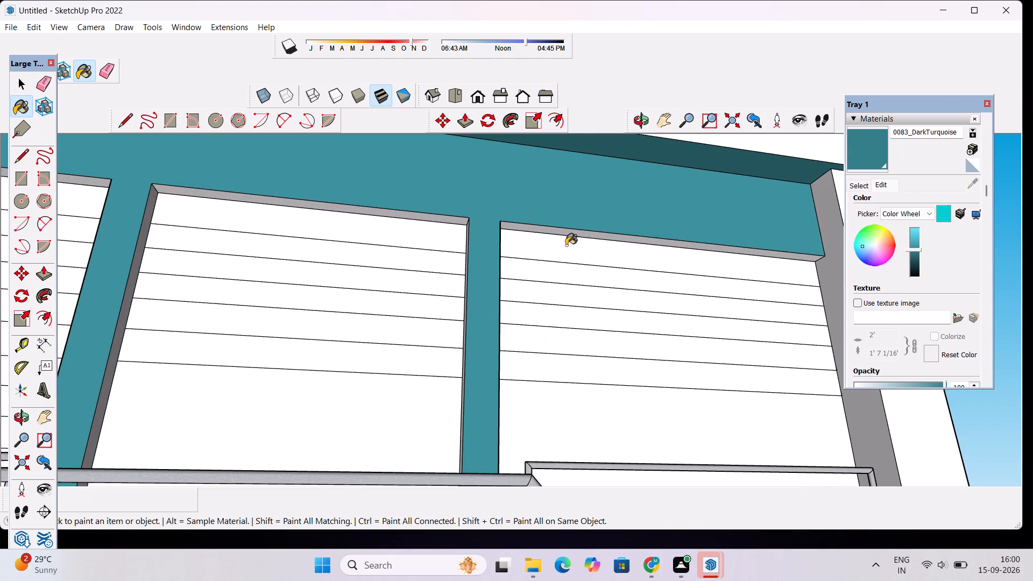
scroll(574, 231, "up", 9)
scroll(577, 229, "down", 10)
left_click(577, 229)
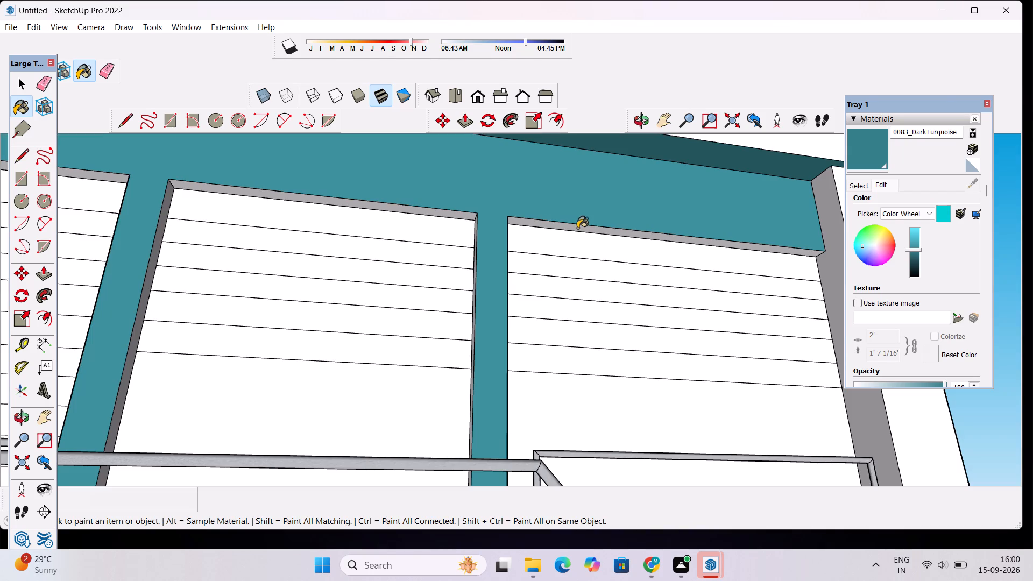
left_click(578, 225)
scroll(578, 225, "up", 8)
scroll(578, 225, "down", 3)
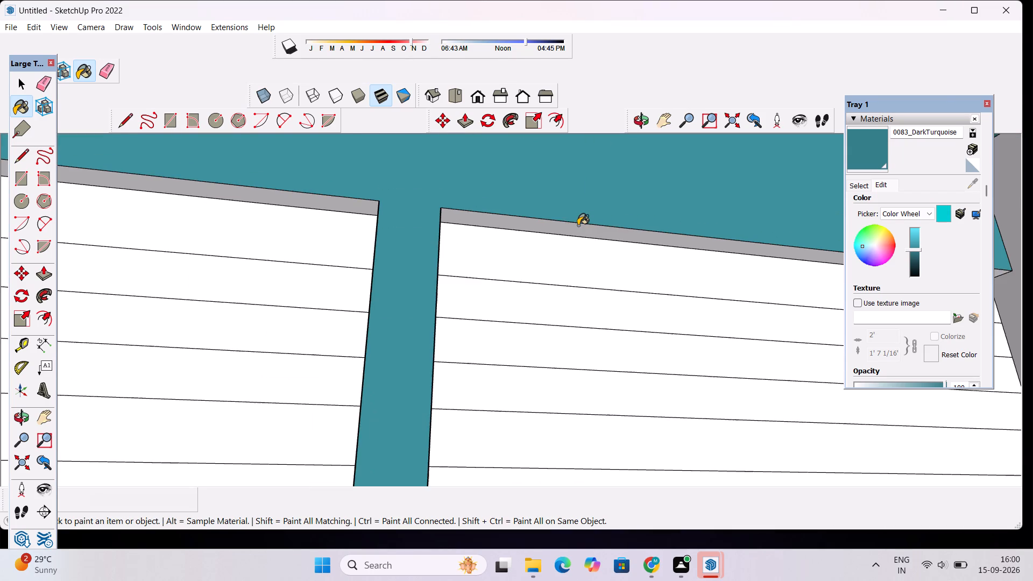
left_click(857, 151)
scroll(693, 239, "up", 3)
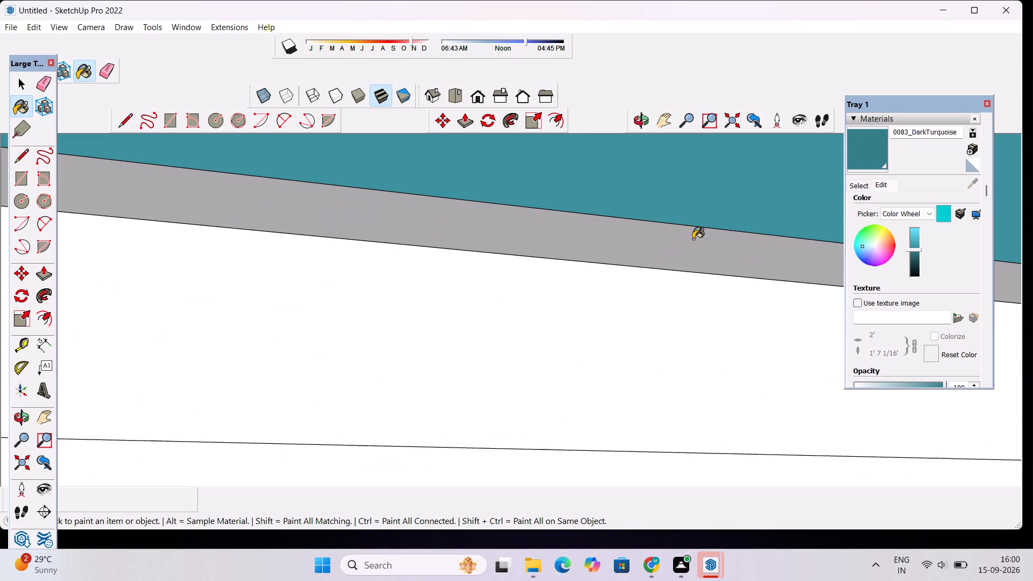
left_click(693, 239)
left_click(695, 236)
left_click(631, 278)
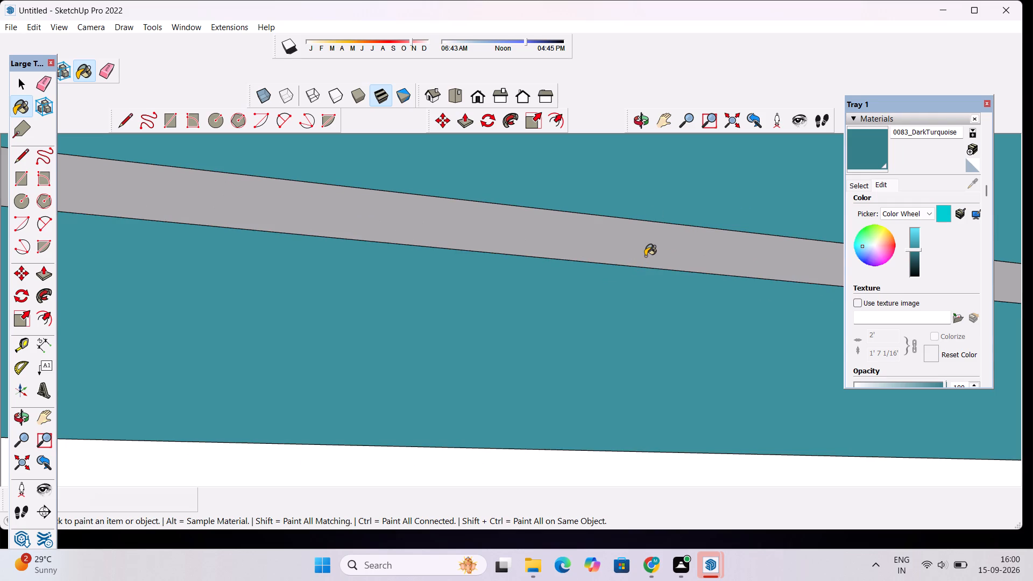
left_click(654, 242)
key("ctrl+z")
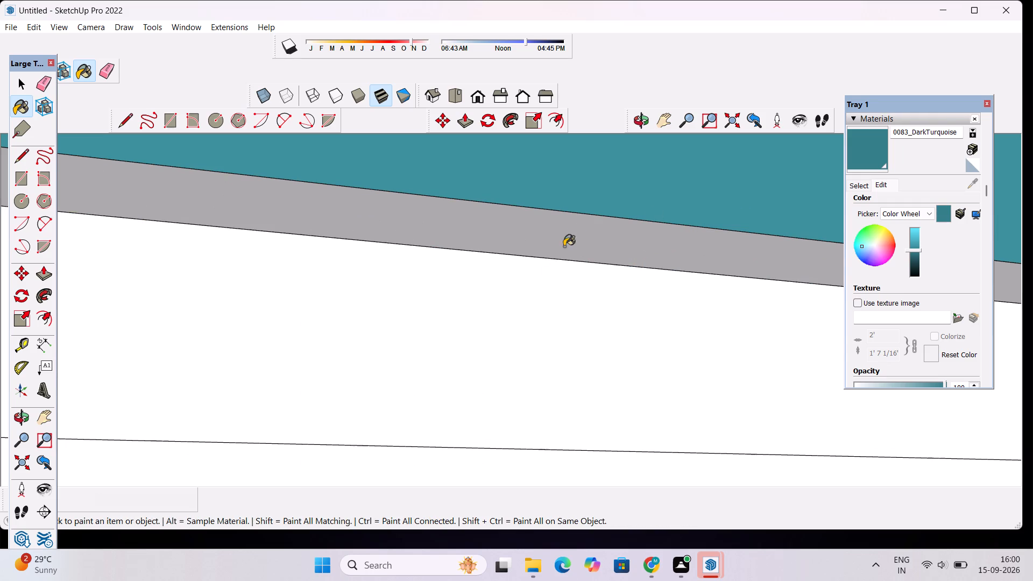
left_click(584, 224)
Paint the left side reveal of the right-hand shutter opening and the top reveal of the middle opening with 0083_DarkTurquoise.
left_click(637, 129)
left_click_drag(636, 219, 627, 224)
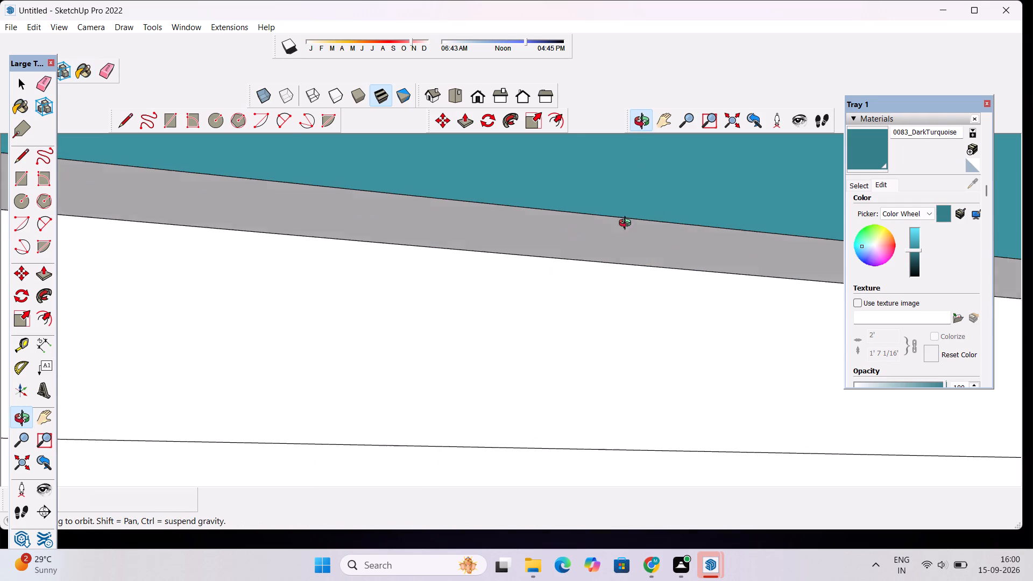
left_click_drag(627, 224, 396, 231)
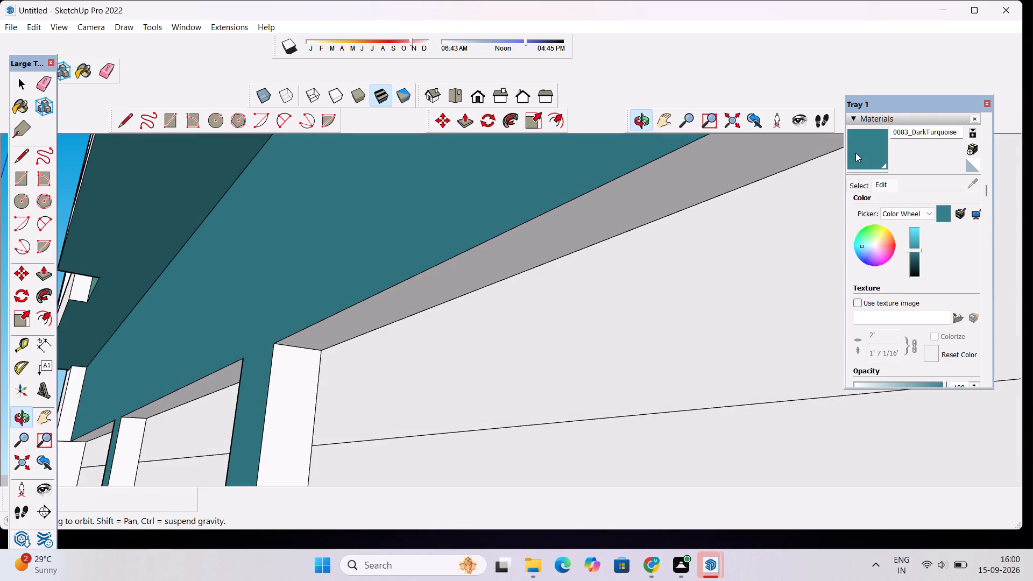
left_click(855, 153)
left_click(300, 383)
left_click(332, 331)
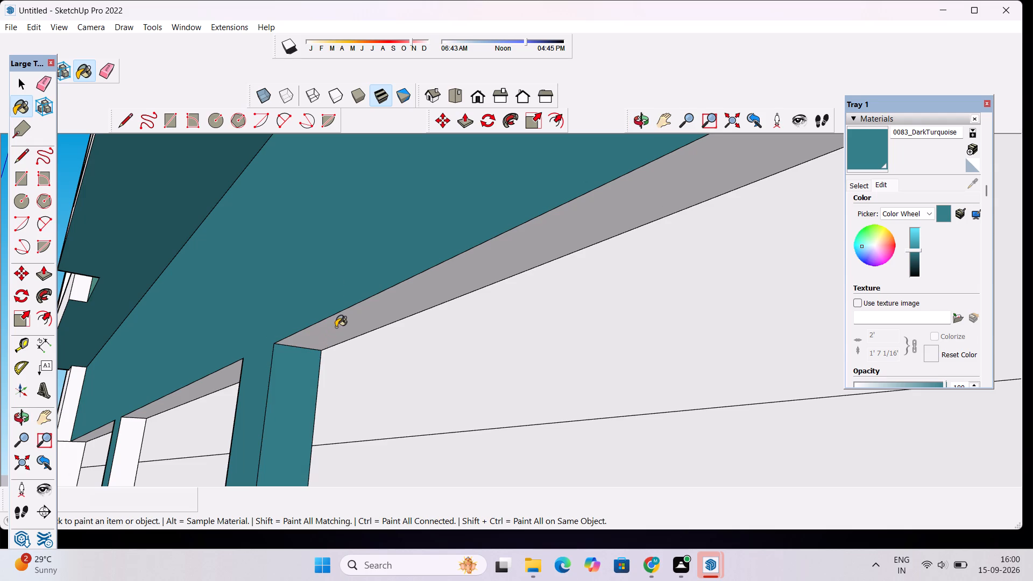
left_click(352, 320)
double_click(215, 375)
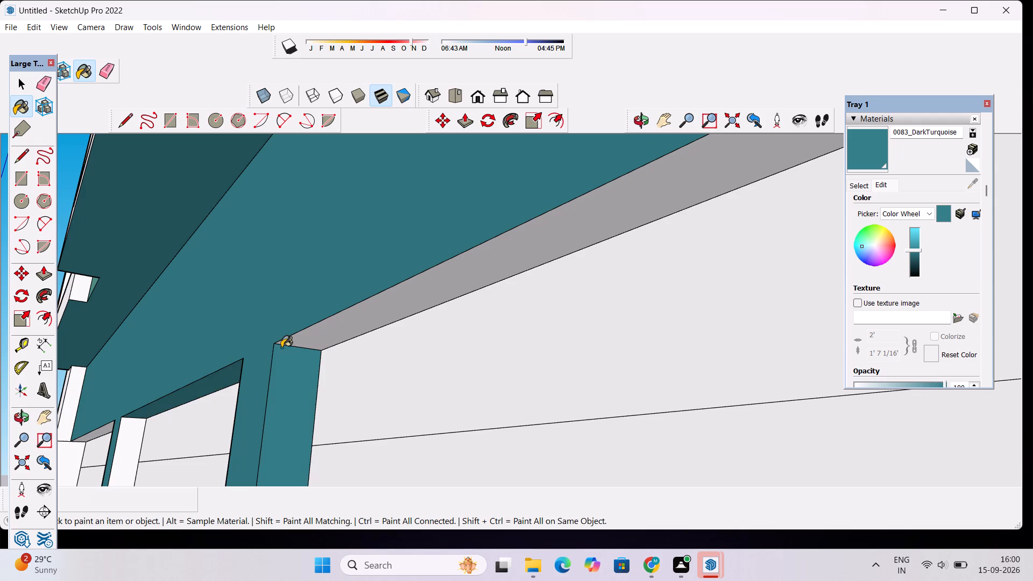
Paint the top reveal of the right-hand shutter opening with 0083_DarkTurquoise.
left_click(303, 338)
scroll(298, 342, "up", 4)
scroll(298, 342, "down", 4)
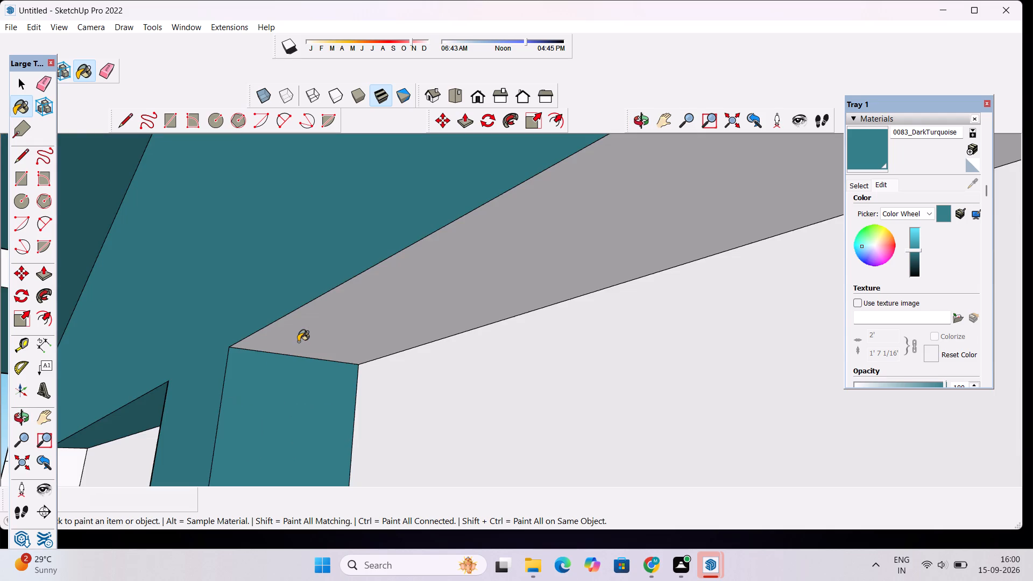
left_click(298, 342)
left_click_drag(640, 123, 638, 130)
left_click_drag(536, 335, 539, 287)
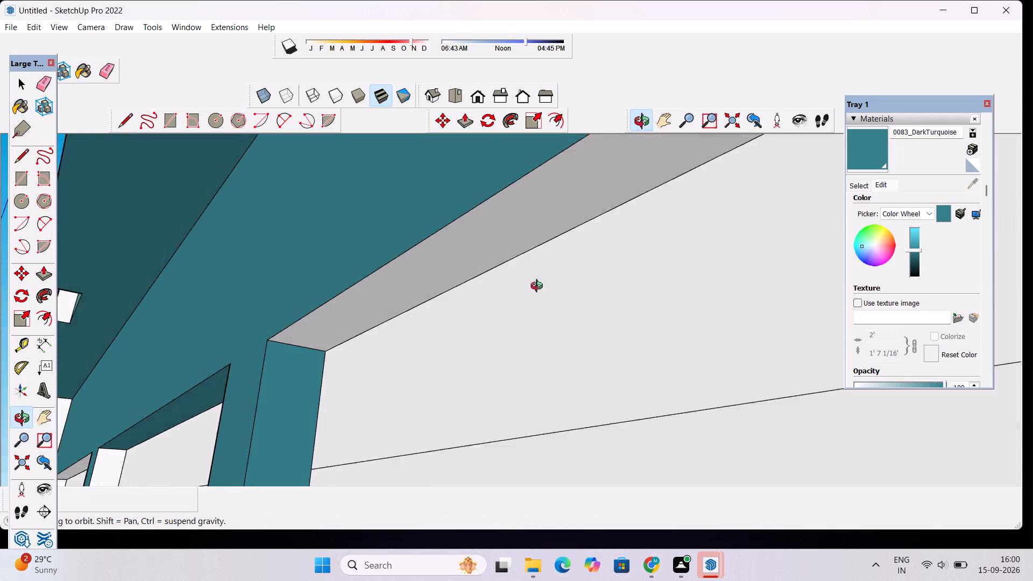
left_click_drag(539, 287, 542, 259)
scroll(539, 266, "down", 2)
left_click_drag(536, 267, 593, 409, "shift")
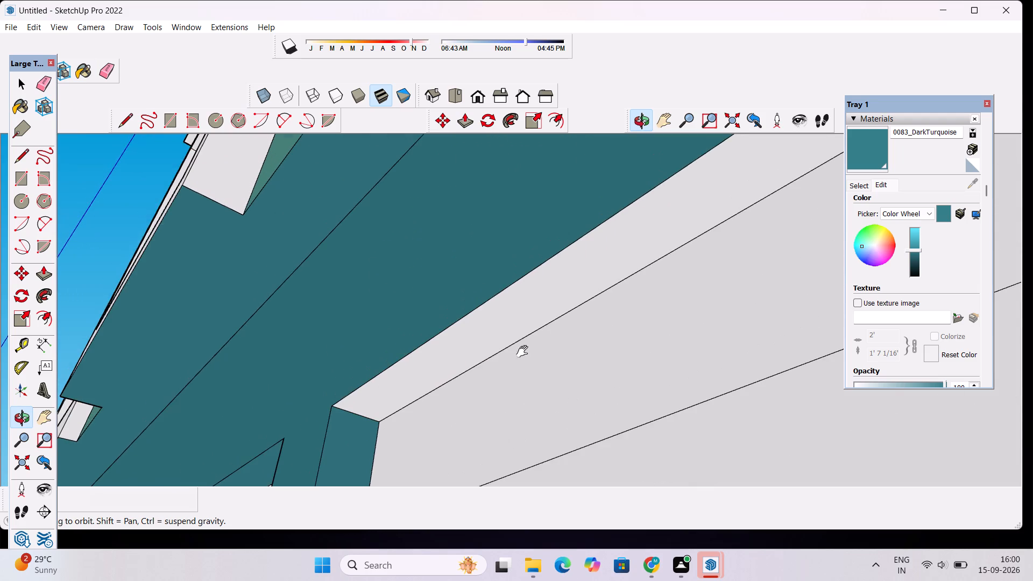
scroll(522, 348, "up", 5)
left_click_drag(520, 331, 560, 378, "shift")
left_click_drag(562, 379, 500, 254, "shift")
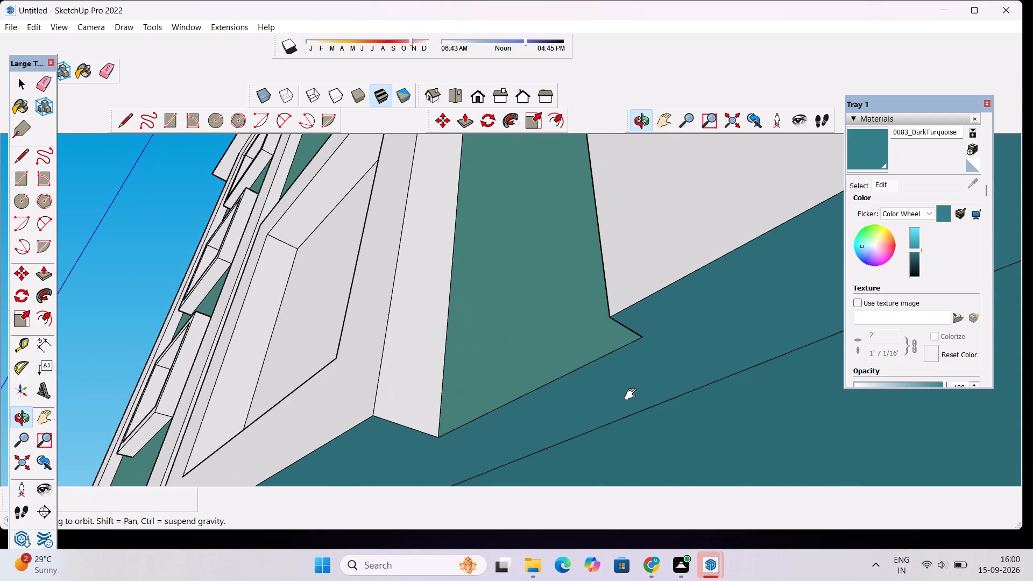
left_click_drag(633, 395, 606, 316, "shift")
scroll(603, 317, "down", 9, "shift")
left_click_drag(655, 444, 595, 377, "shift")
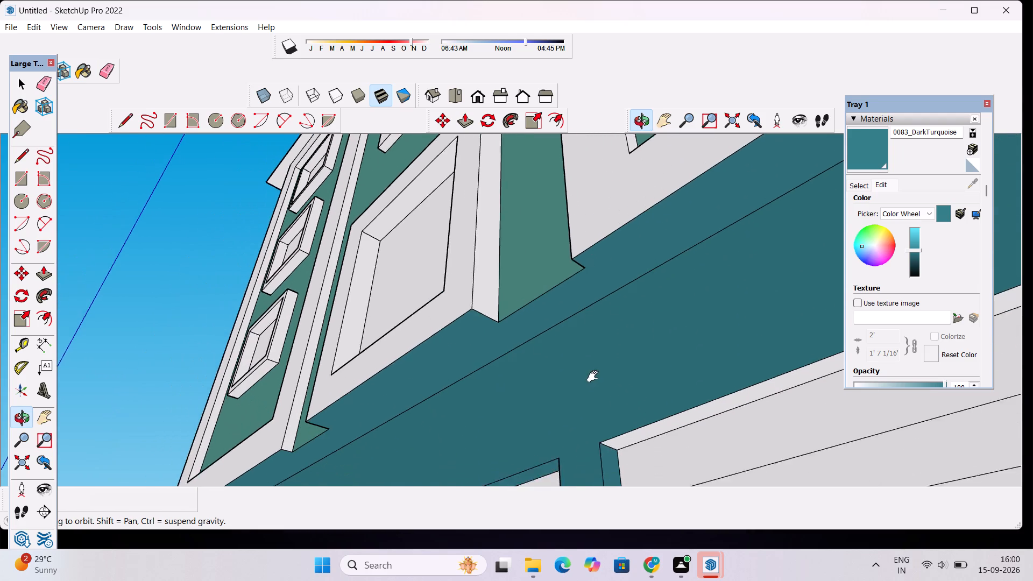
left_click_drag(595, 377, 560, 349, "shift")
scroll(613, 369, "up", 10)
scroll(610, 345, "down", 5)
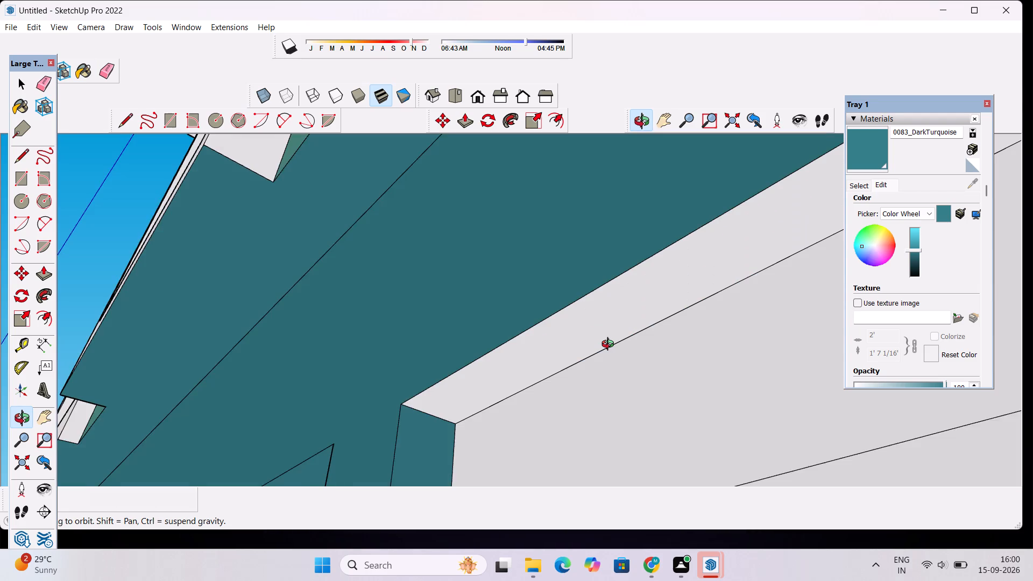
scroll(610, 345, "down", 1)
left_click(868, 158)
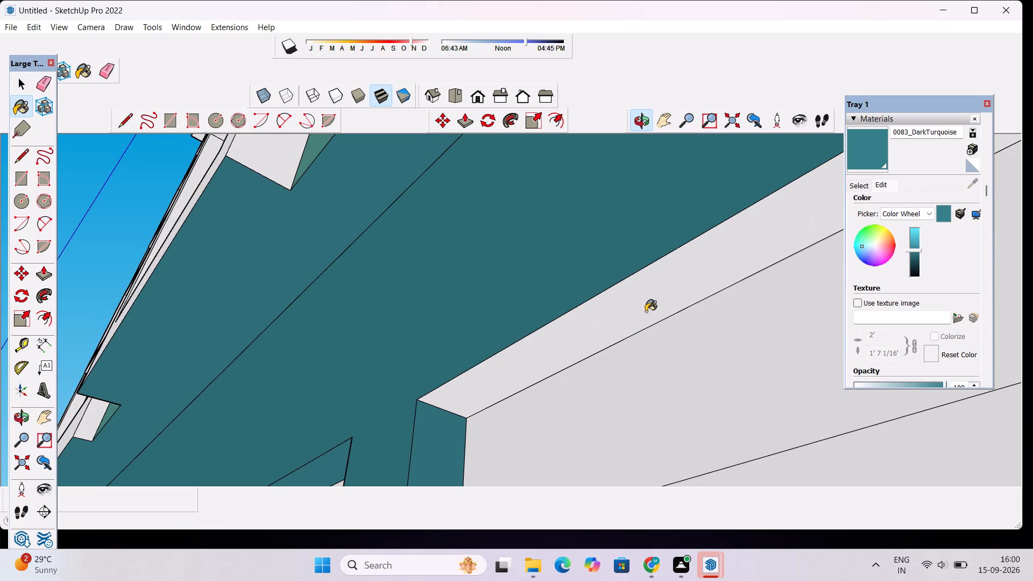
left_click(646, 311)
Paint the left side reveal of the middle shutter opening and the top reveal of the left-hand opening with 0083_DarkTurquoise.
scroll(653, 308, "down", 11)
scroll(516, 386, "up", 5)
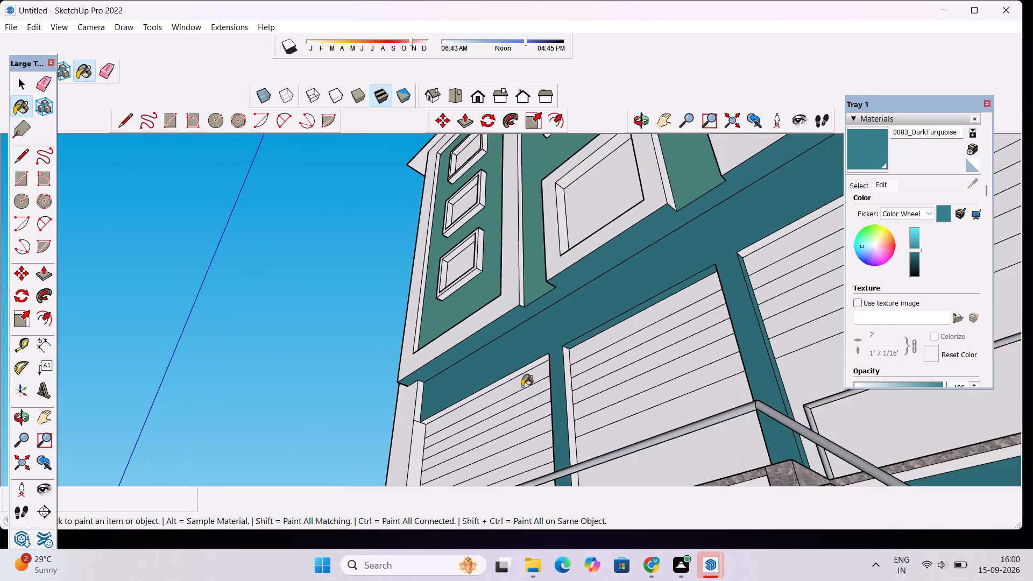
scroll(535, 389, "up", 4)
scroll(593, 381, "up", 4)
left_click(578, 367)
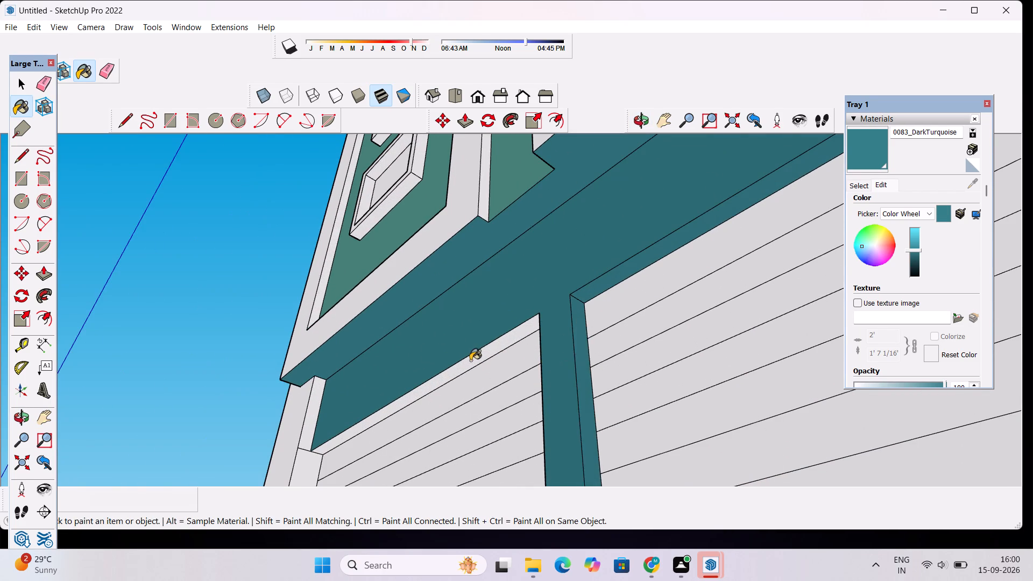
scroll(470, 360, "up", 7)
left_click(482, 352)
Paint the right side reveals of the left-hand and middle shutter openings with 0083_DarkTurquoise.
scroll(555, 304, "down", 17)
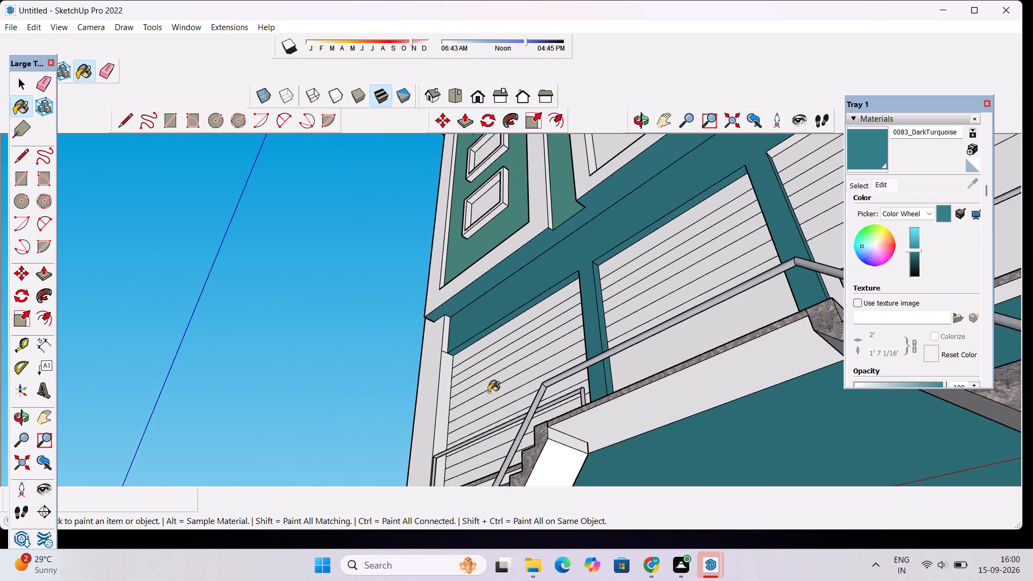
scroll(489, 392, "up", 3)
scroll(497, 379, "down", 7)
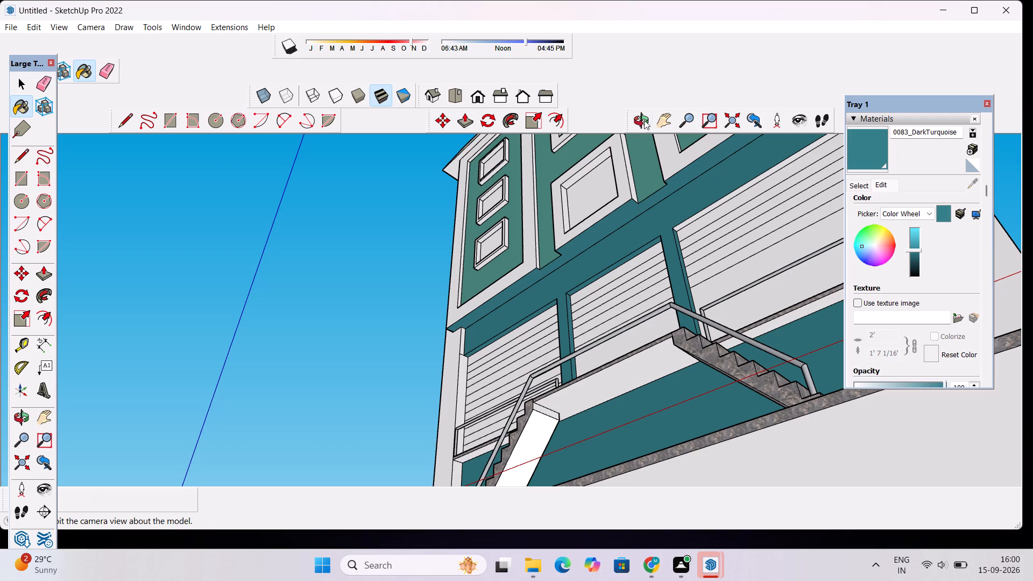
left_click(641, 118)
left_click_drag(605, 210, 908, 399)
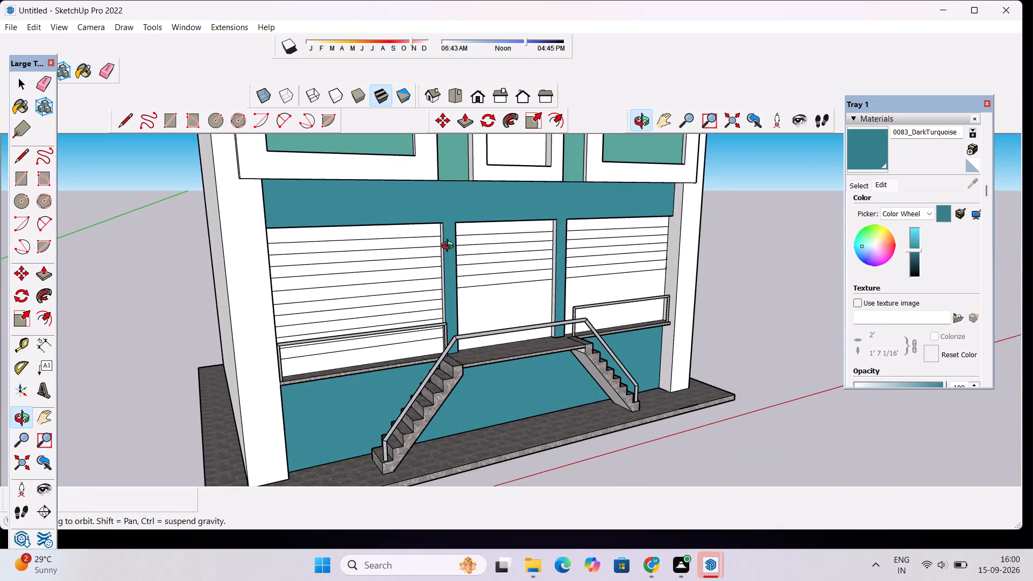
scroll(428, 248, "up", 8)
left_click_drag(436, 249, 498, 253)
left_click(863, 148)
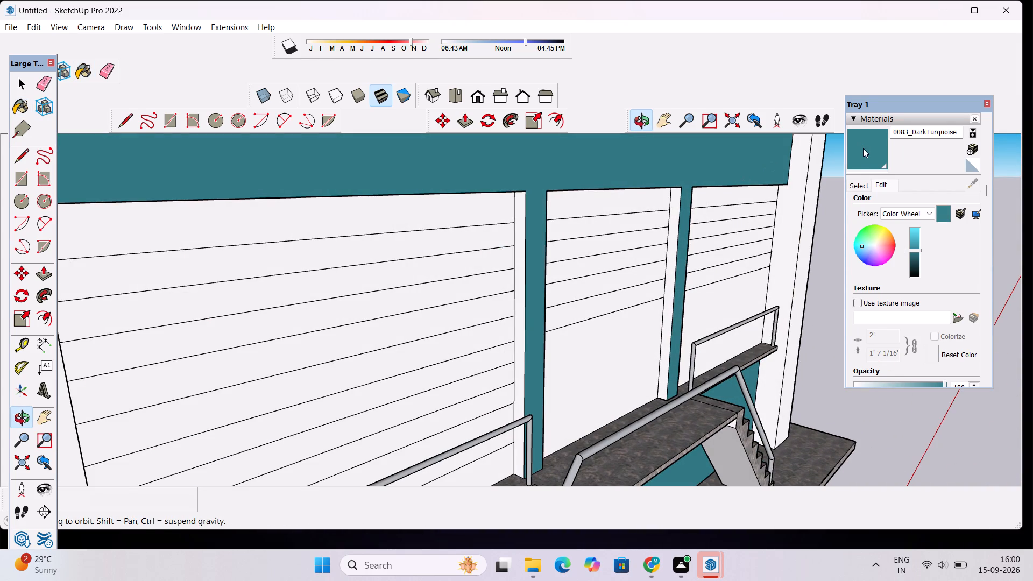
left_click(522, 225)
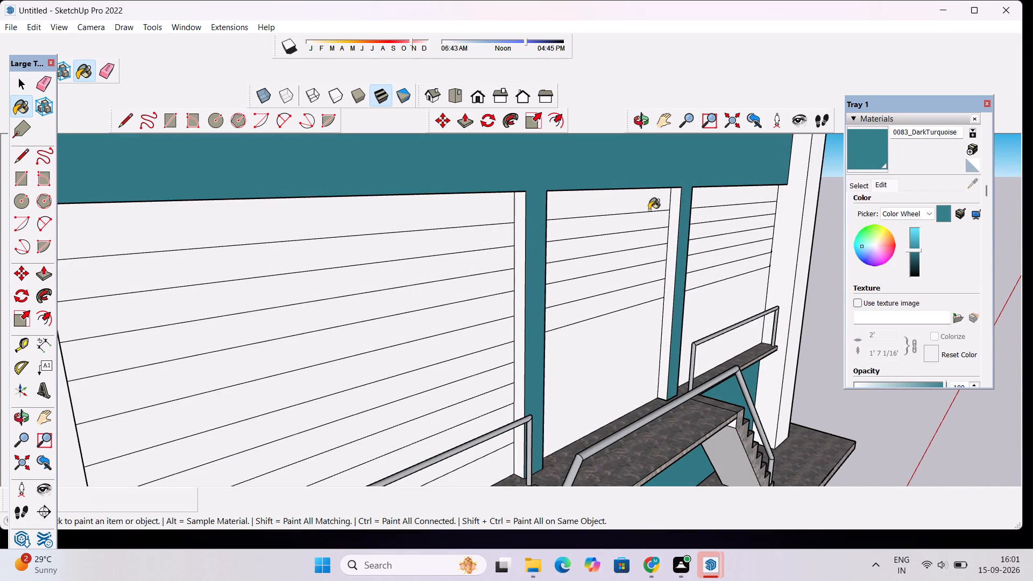
left_click(674, 204)
scroll(602, 210, "down", 6)
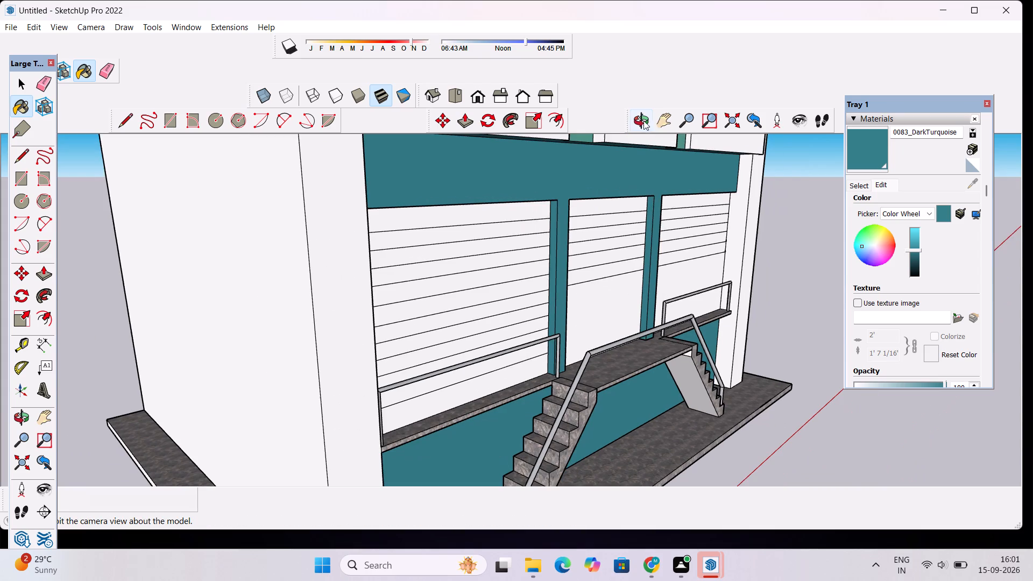
Paint the inner side face of the right corner pillar beside the shutters with 0083_DarkTurquoise.
left_click(643, 120)
left_click_drag(748, 246, 456, 269)
scroll(553, 276, "down", 6)
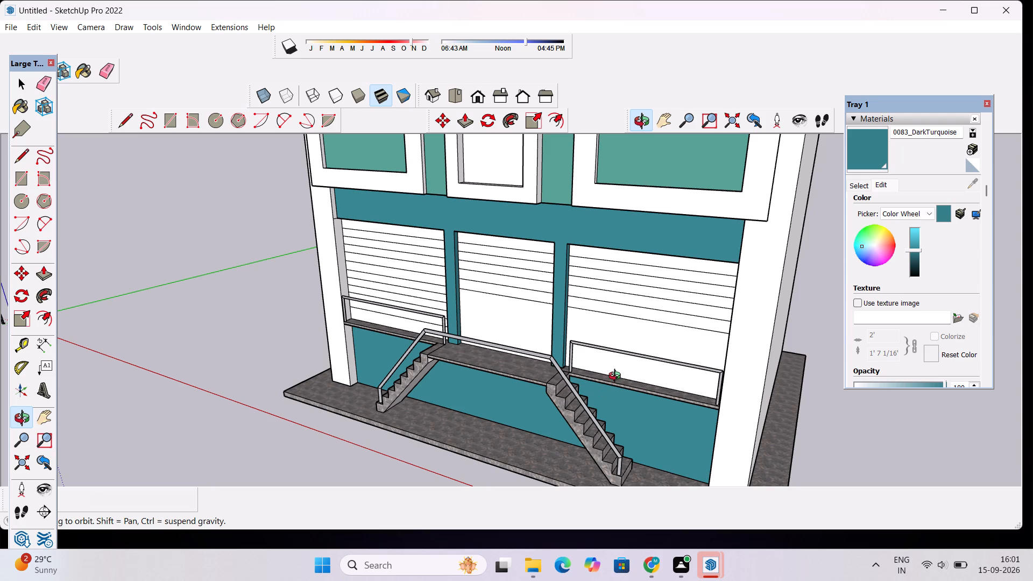
left_click_drag(630, 237, 756, 241)
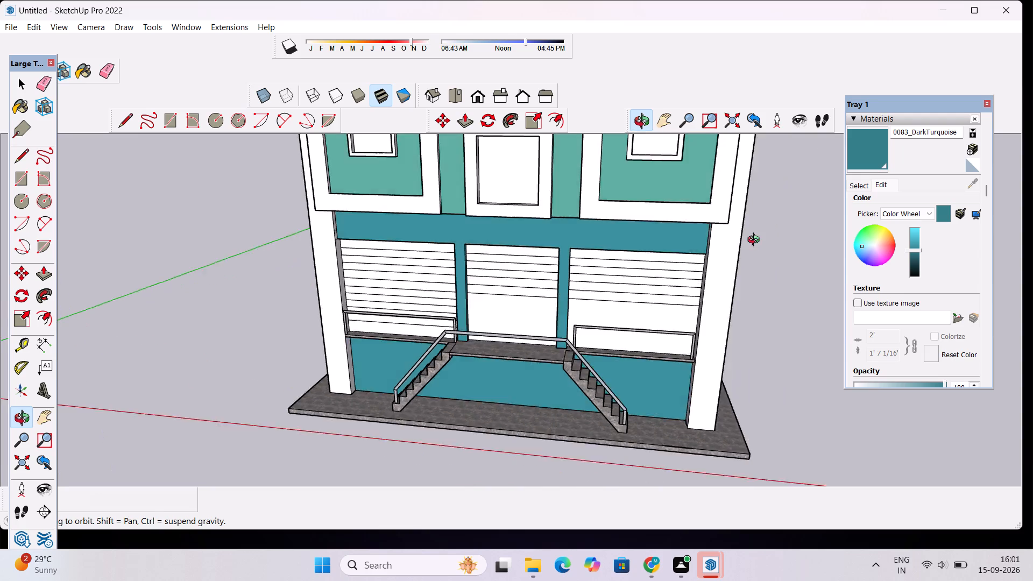
left_click_drag(756, 241, 880, 241)
left_click(856, 148)
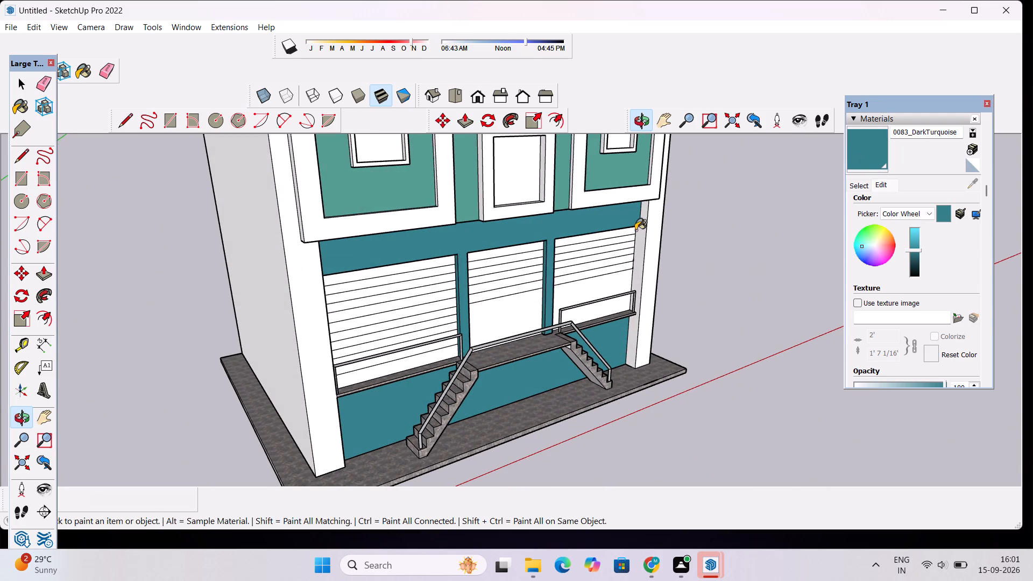
left_click(643, 237)
Paint the inner side face of the left corner pillar with 0083_DarkTurquoise, covering the parts beside the shutter, below the landing and under the overhang.
left_click(638, 130)
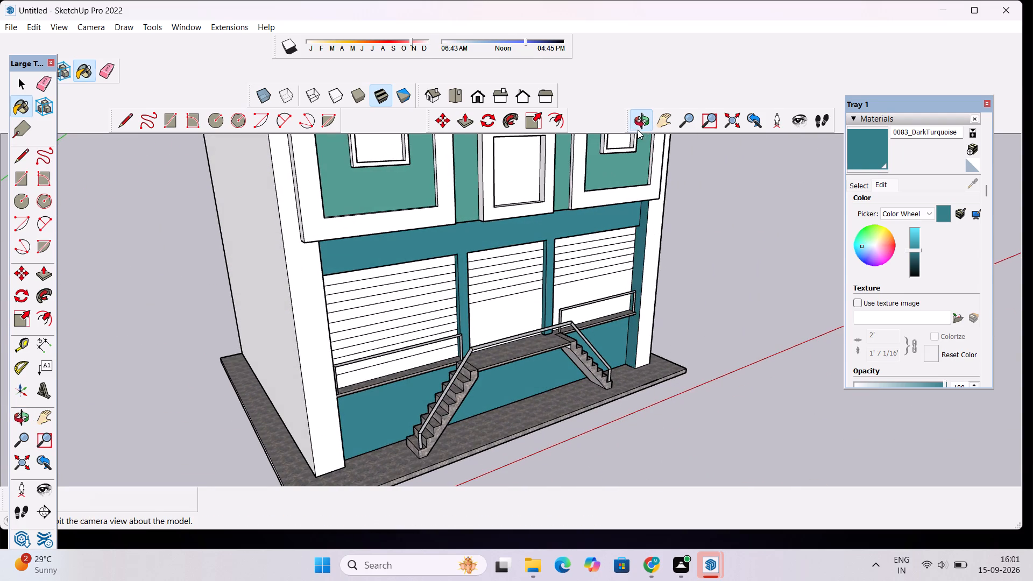
left_click_drag(689, 248, 413, 294)
left_click(869, 143)
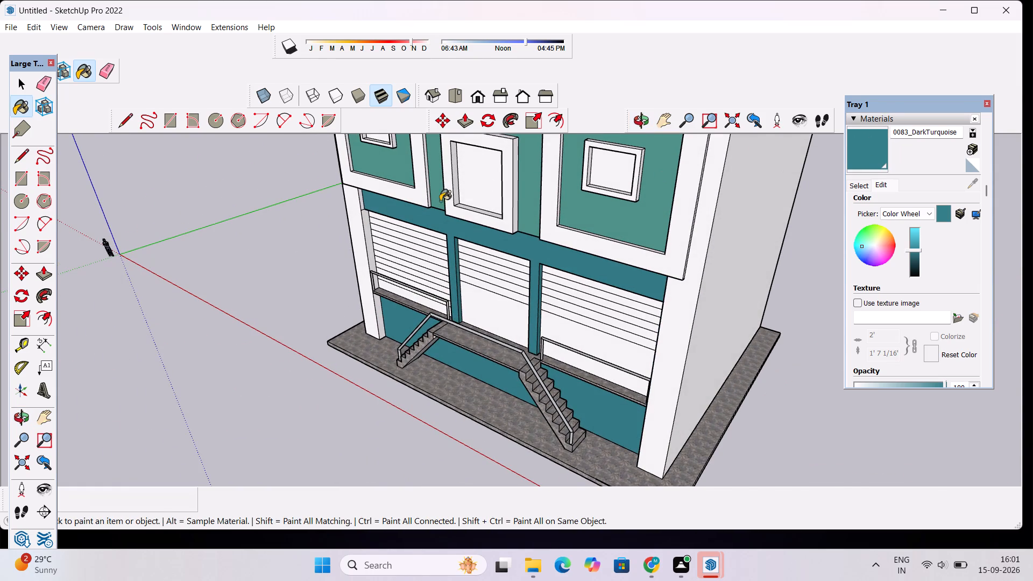
scroll(381, 211, "up", 6)
left_click(358, 229)
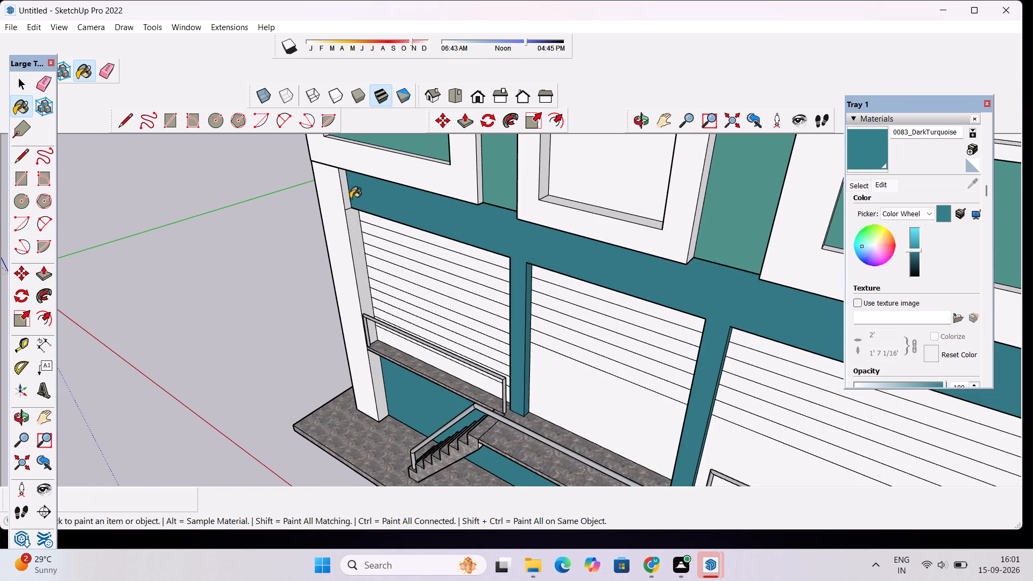
left_click(350, 199)
scroll(348, 373, "up", 5)
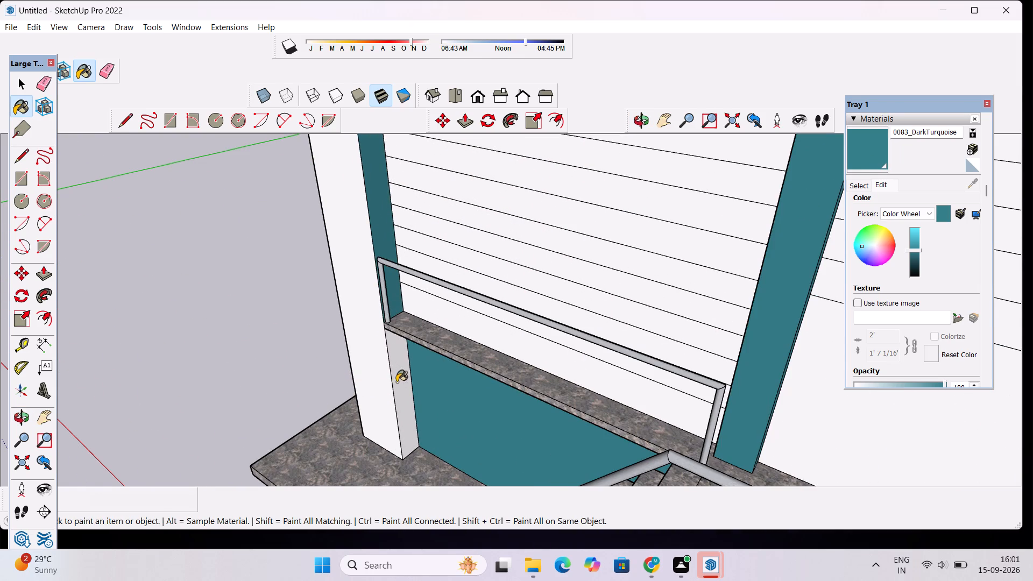
left_click(397, 382)
scroll(410, 357, "down", 4)
scroll(447, 293, "down", 4)
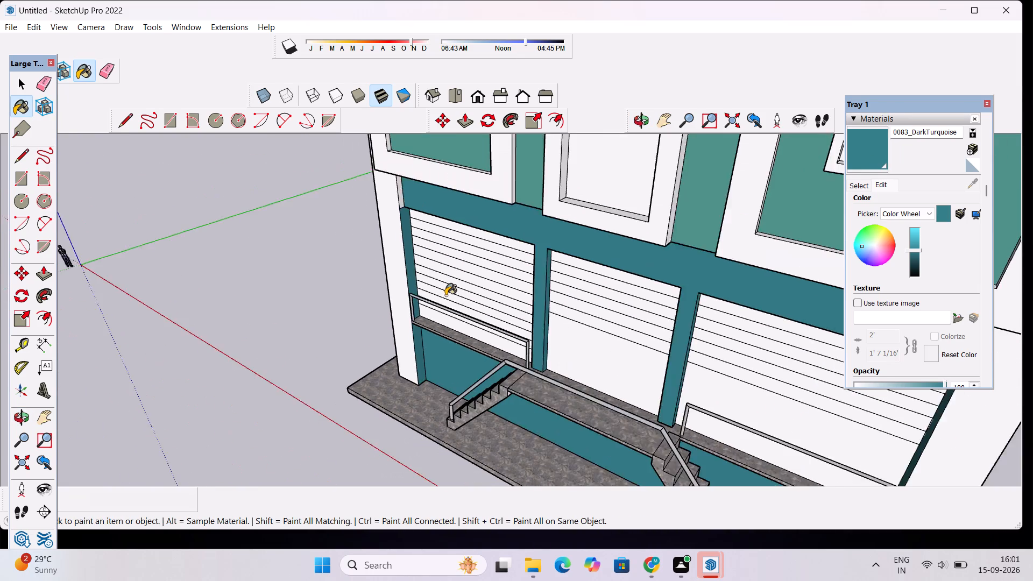
scroll(445, 295, "down", 4)
scroll(425, 229, "up", 6)
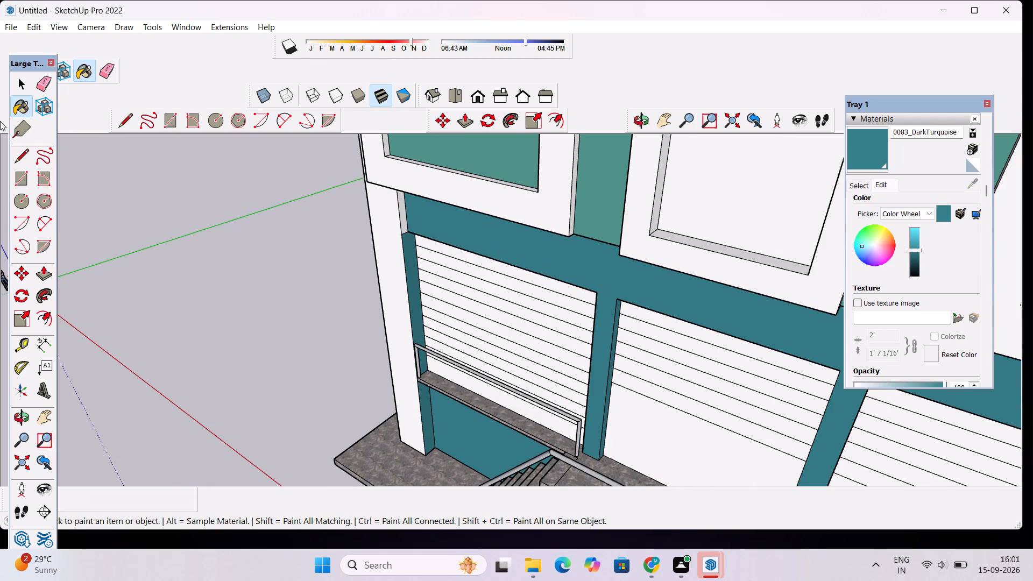
scroll(404, 218, "up", 6)
left_click(401, 216)
scroll(438, 210, "down", 10)
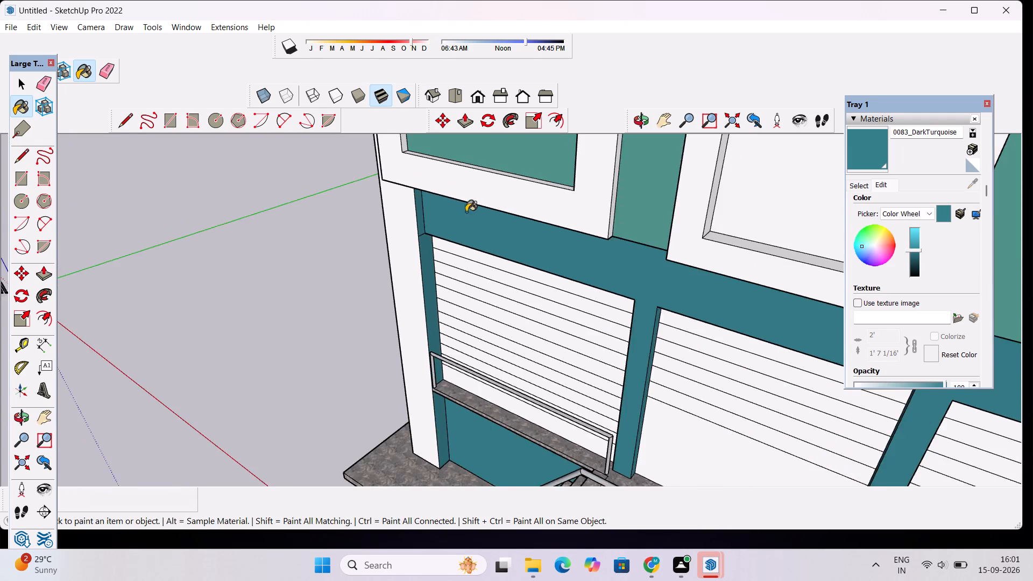
scroll(466, 212, "down", 7)
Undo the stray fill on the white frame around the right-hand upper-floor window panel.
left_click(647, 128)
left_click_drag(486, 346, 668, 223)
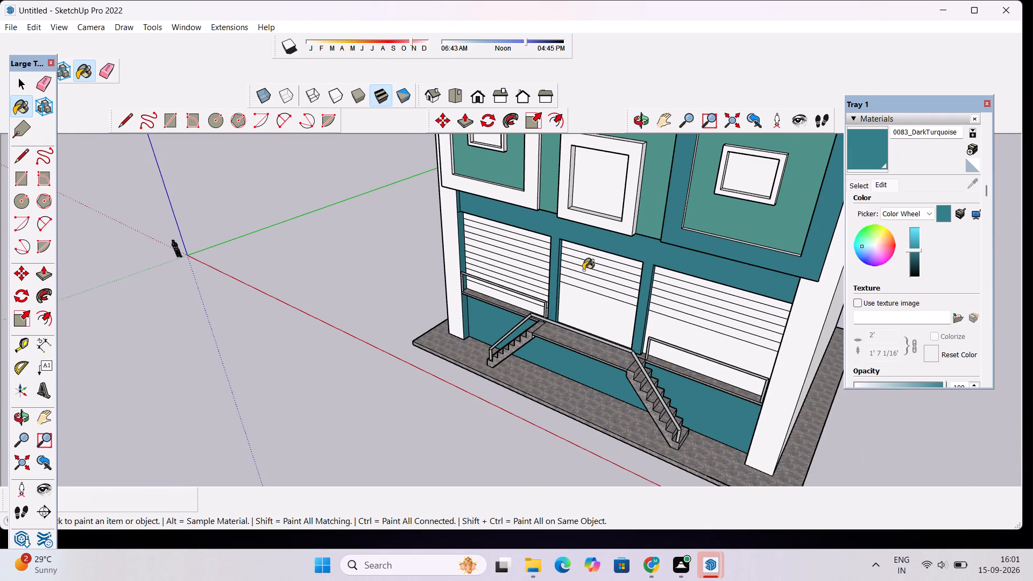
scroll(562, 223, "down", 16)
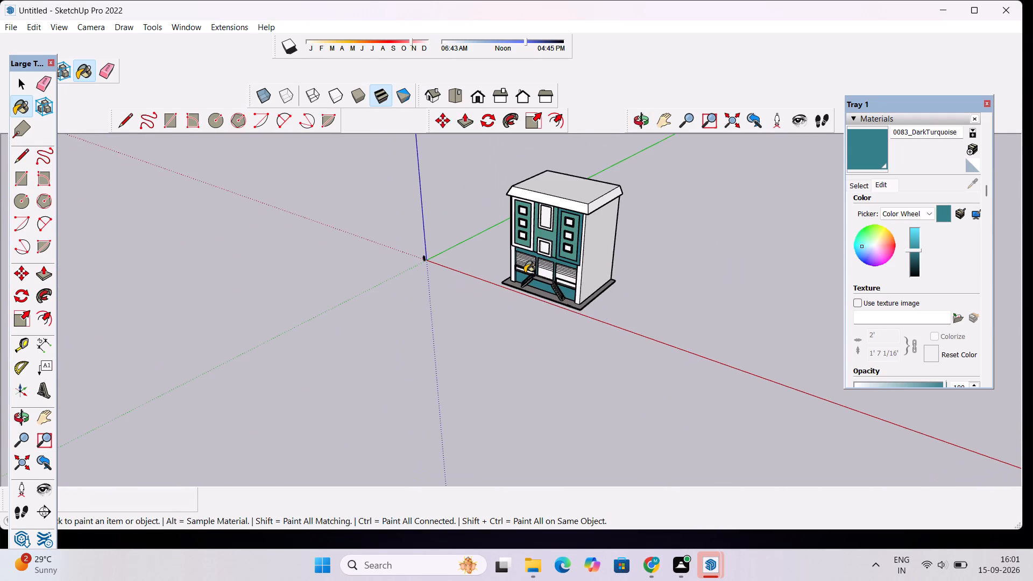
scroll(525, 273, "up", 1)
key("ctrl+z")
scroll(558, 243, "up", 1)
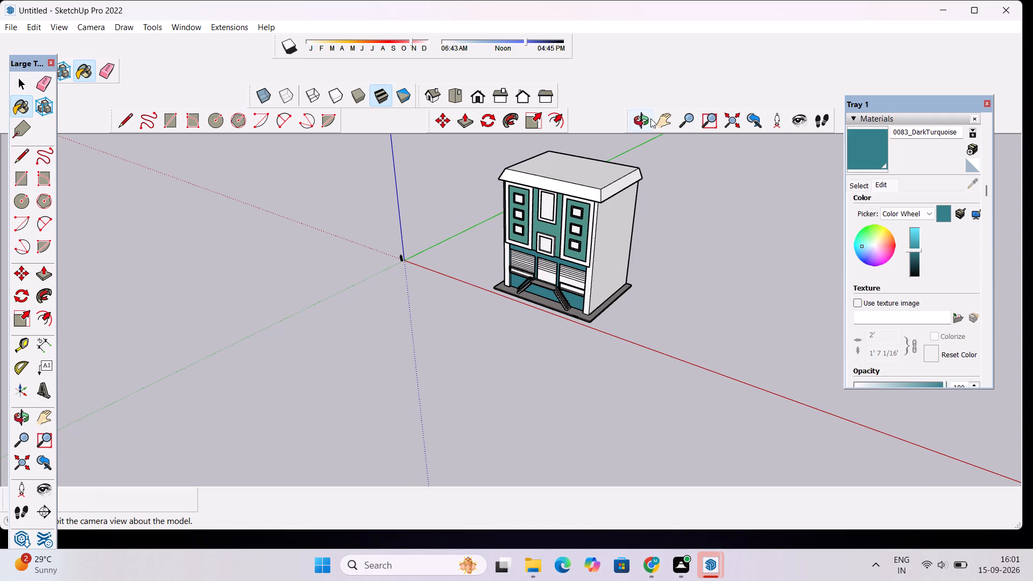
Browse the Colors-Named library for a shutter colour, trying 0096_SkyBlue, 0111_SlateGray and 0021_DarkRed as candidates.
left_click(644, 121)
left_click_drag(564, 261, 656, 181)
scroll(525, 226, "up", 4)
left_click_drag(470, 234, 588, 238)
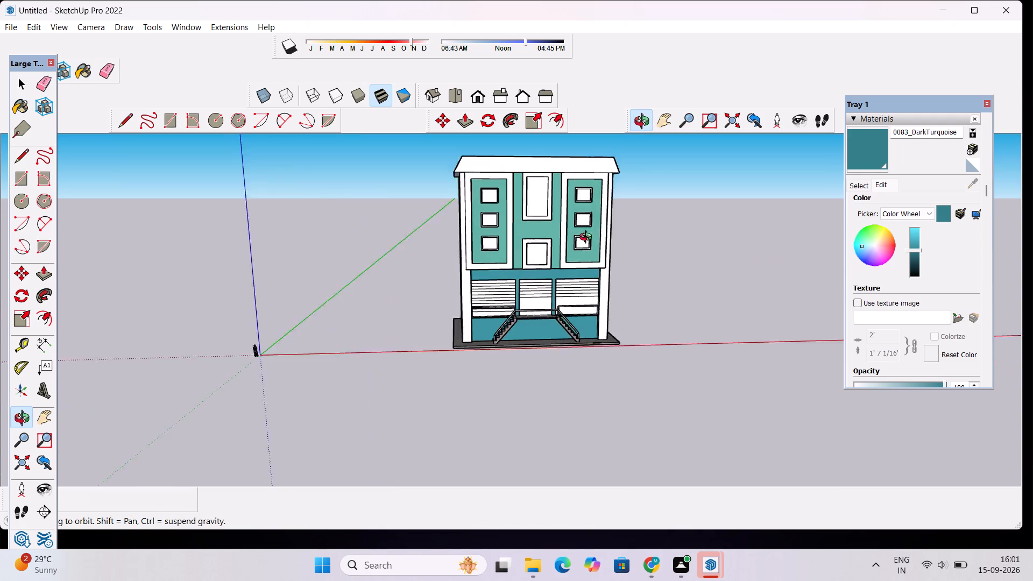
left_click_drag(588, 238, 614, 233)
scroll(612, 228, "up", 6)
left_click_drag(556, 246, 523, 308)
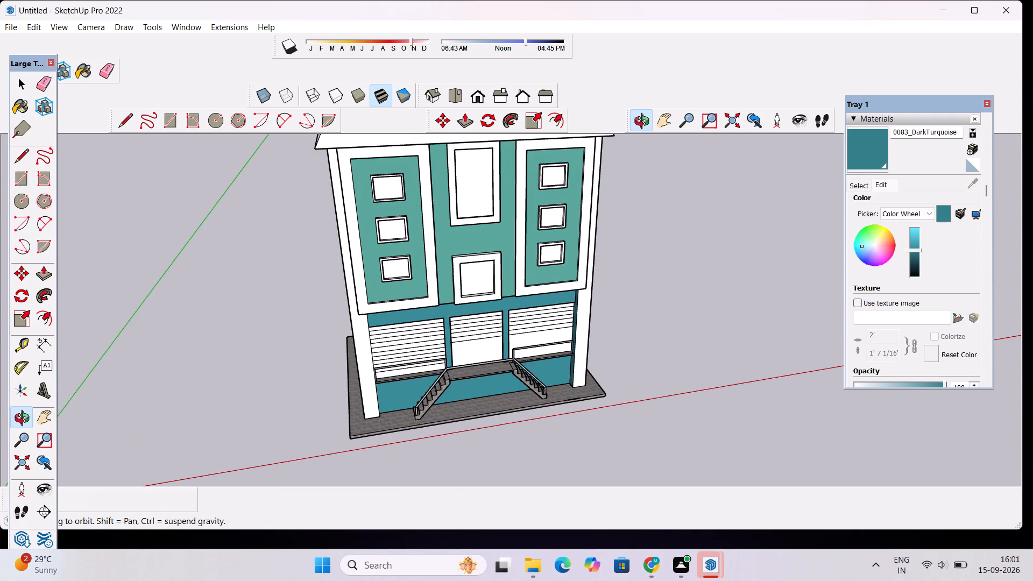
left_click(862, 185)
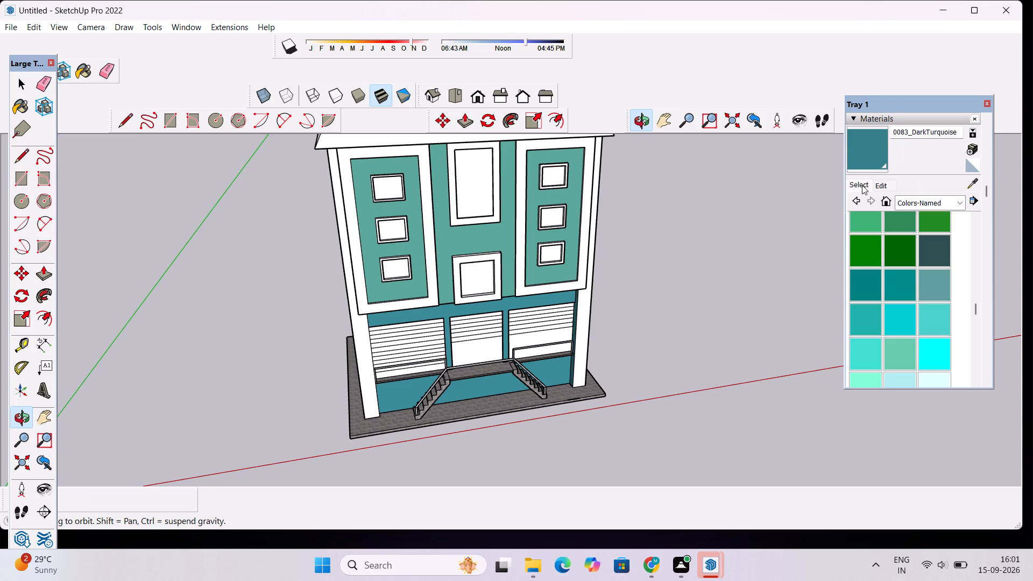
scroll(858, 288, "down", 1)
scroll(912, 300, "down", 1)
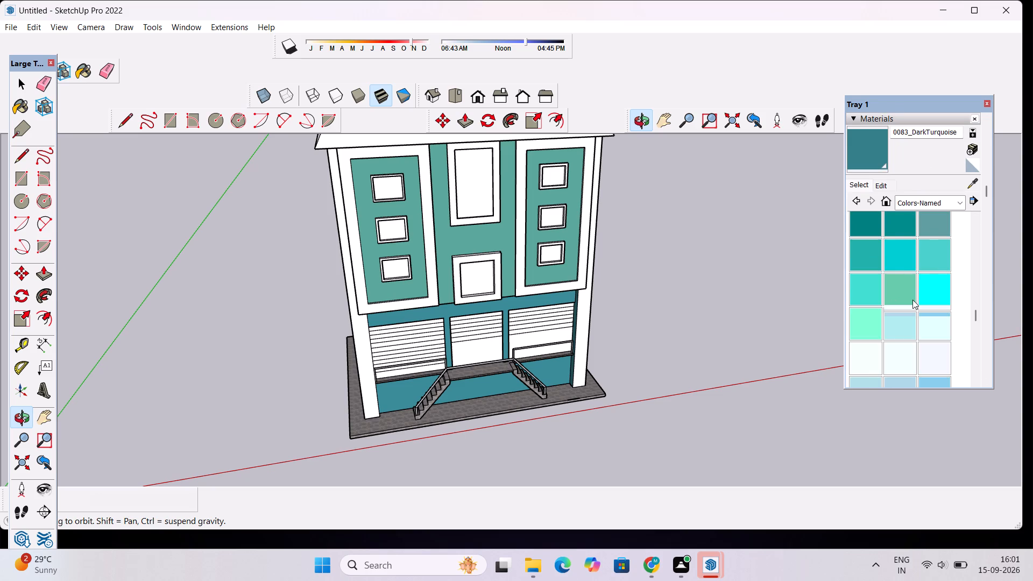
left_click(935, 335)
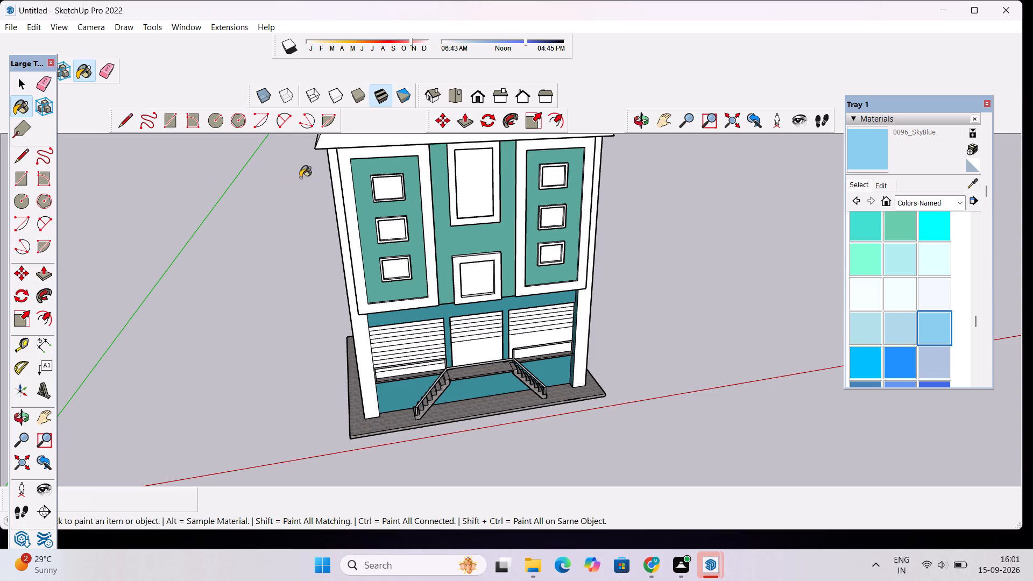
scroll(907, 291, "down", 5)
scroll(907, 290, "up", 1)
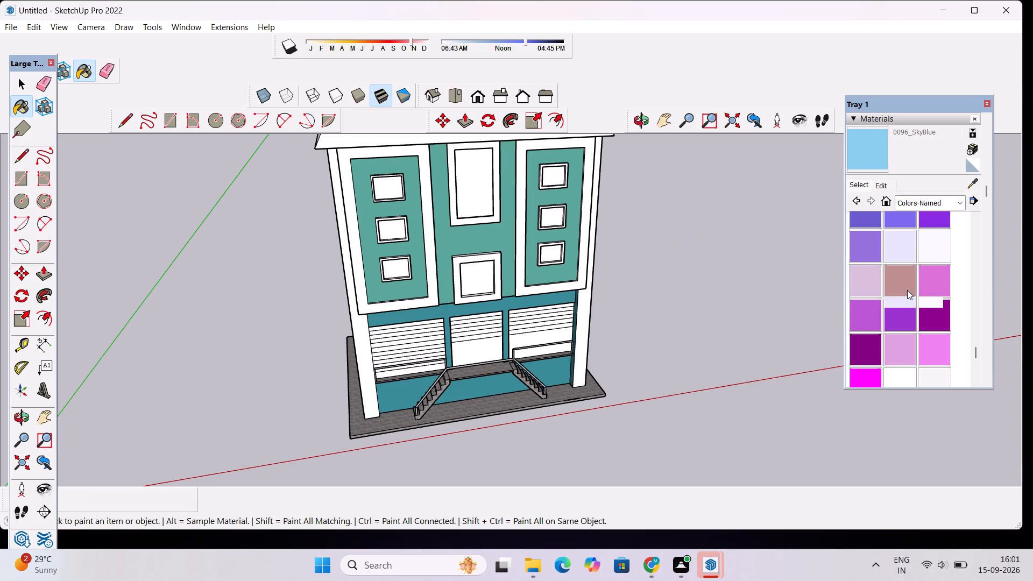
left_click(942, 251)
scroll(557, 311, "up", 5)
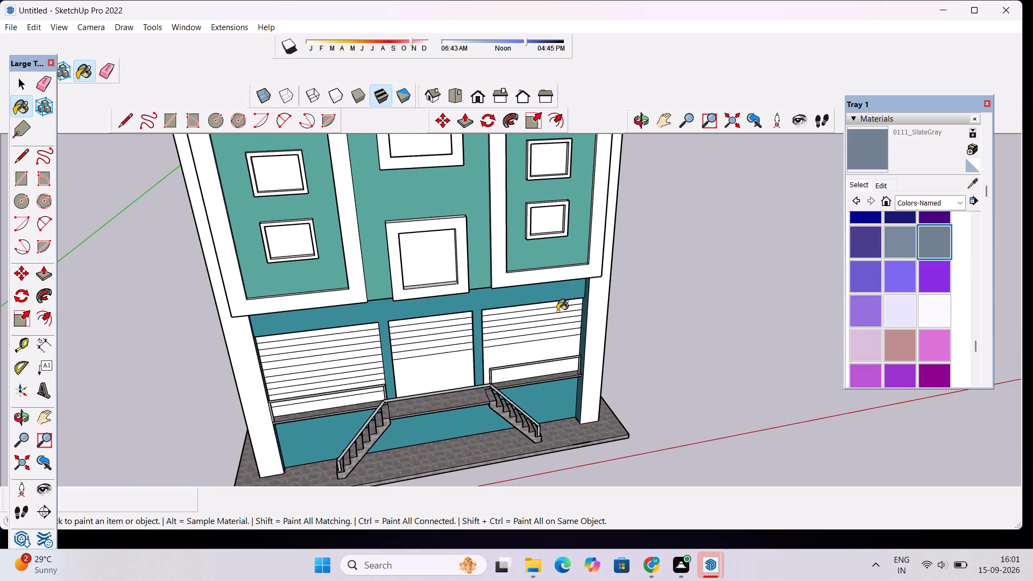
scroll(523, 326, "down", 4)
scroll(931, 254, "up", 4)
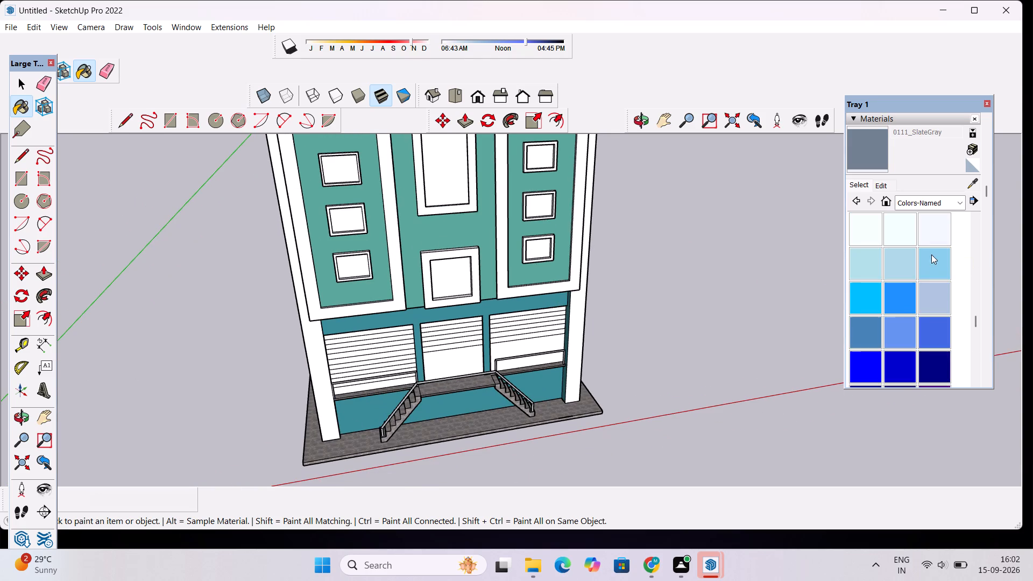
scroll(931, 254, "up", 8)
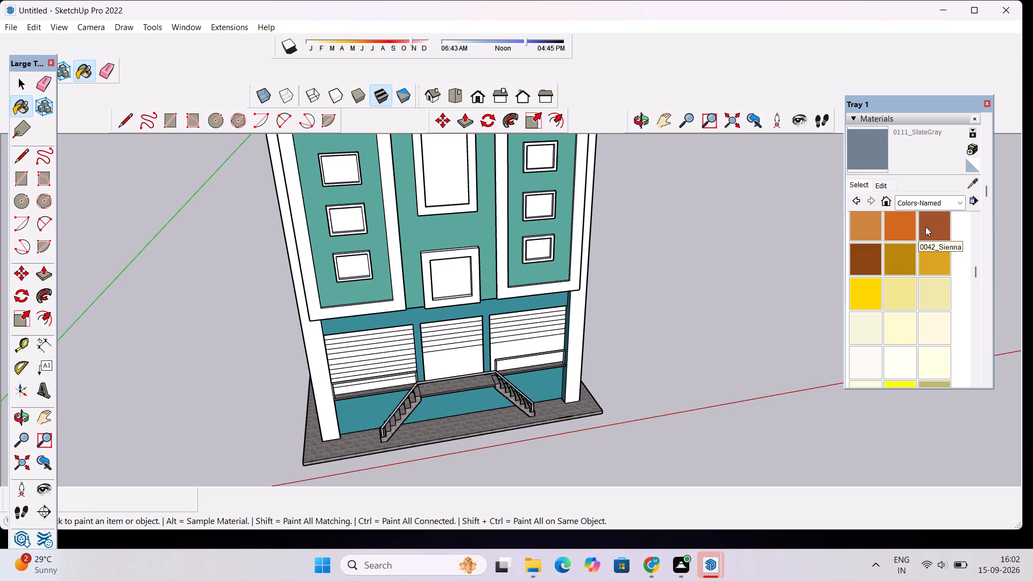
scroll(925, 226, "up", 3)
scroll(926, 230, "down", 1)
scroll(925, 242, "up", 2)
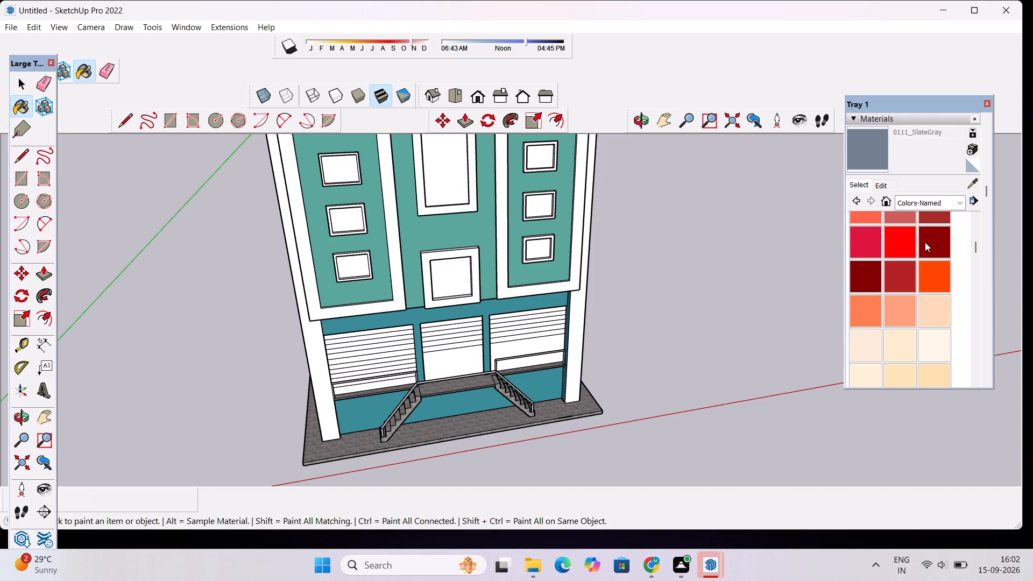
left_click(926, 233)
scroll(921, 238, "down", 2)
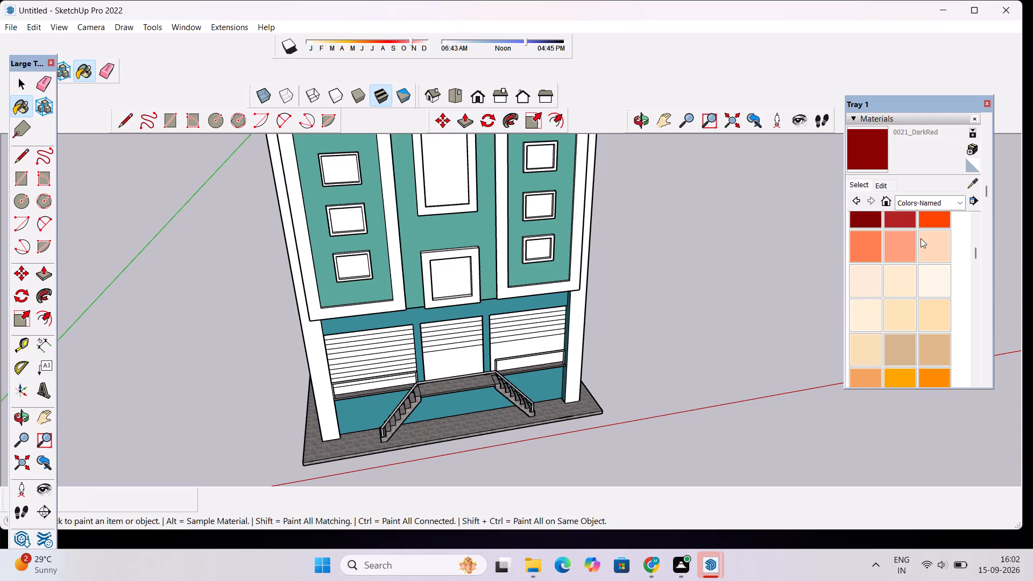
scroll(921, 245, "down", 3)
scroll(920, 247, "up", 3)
Paint the upper slats of the right-hand ground-floor shutter with 0042_Sienna, leaving the plain area below them white.
left_click(923, 345)
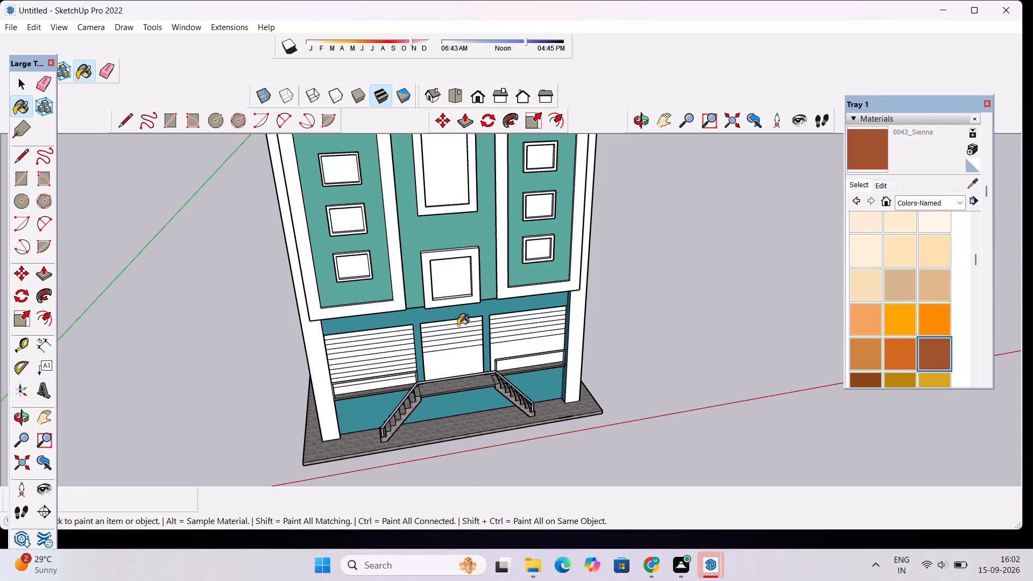
scroll(476, 311, "up", 9)
left_click(521, 315)
left_click(521, 317)
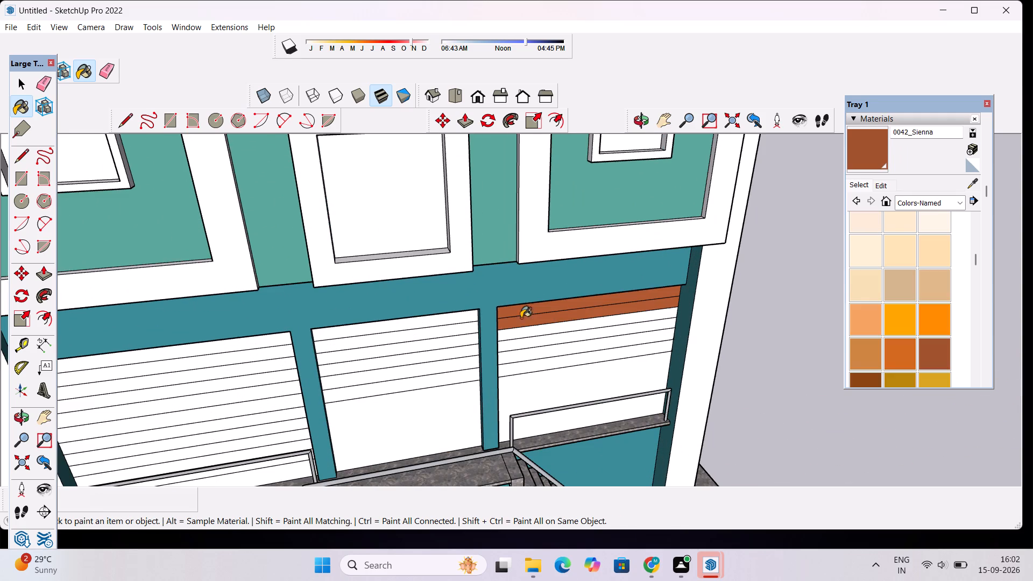
left_click(521, 323)
left_click(523, 331)
left_click(523, 342)
left_click(523, 351)
left_click(523, 359)
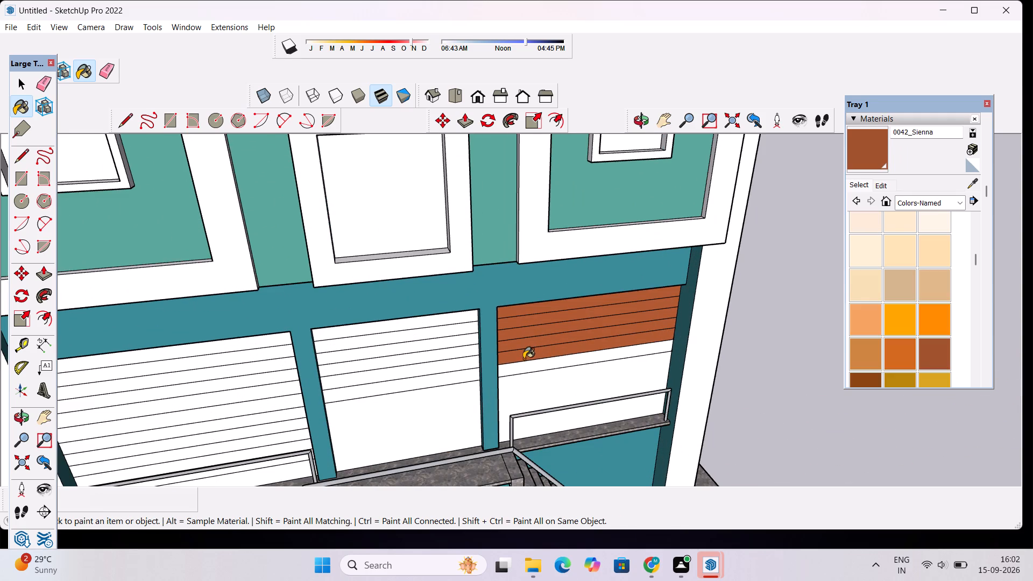
Paint the upper slats of the middle ground-floor shutter with 0042_Sienna, leaving the plain area below them white.
left_click(478, 373)
left_click(473, 364)
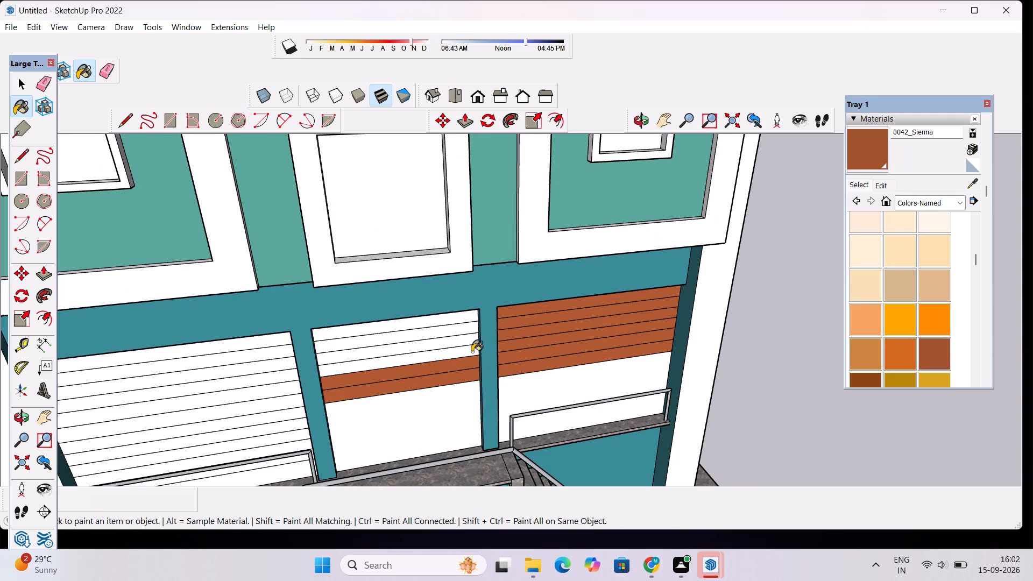
left_click(472, 352)
left_click(471, 341)
left_click(471, 330)
left_click(469, 321)
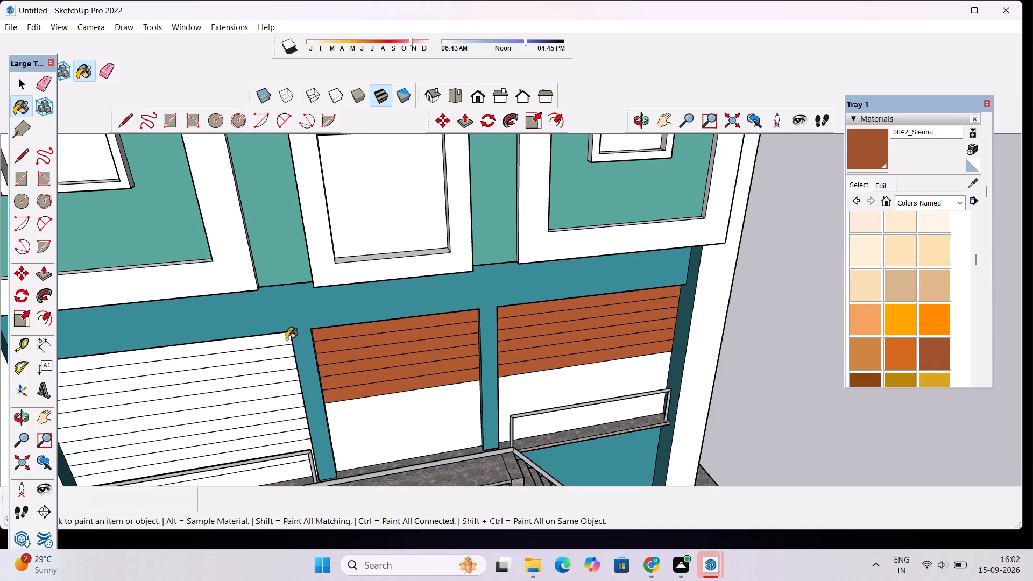
Paint all slats of the left-hand ground-floor shutter with 0042_Sienna, including the lowest ones behind the landing railing.
left_click(285, 339)
left_click(281, 352)
left_click(275, 365)
left_click(275, 374)
left_click_drag(274, 378, 274, 385)
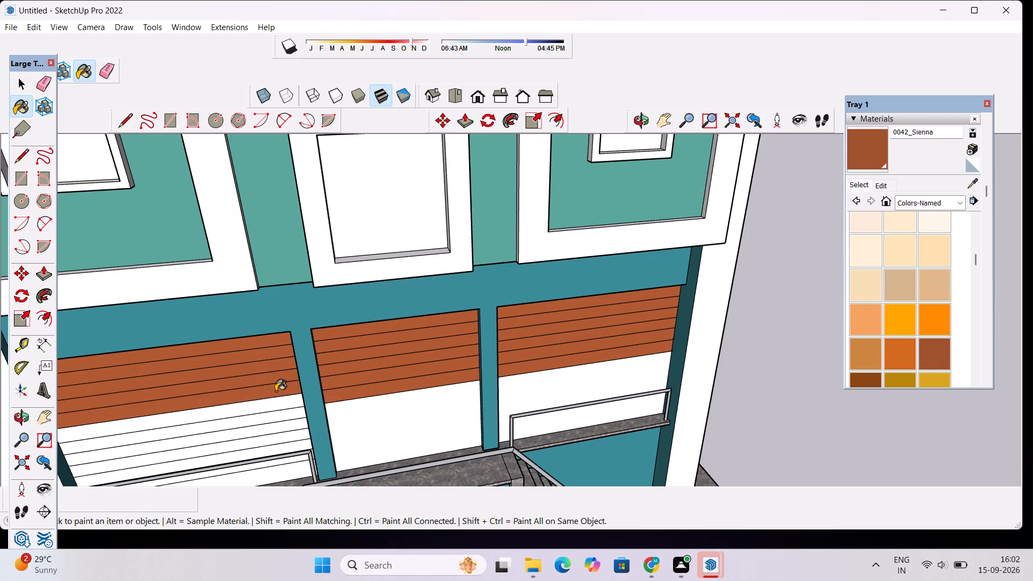
left_click(275, 391)
left_click(277, 409)
left_click_drag(281, 405, 285, 428)
left_click(287, 414)
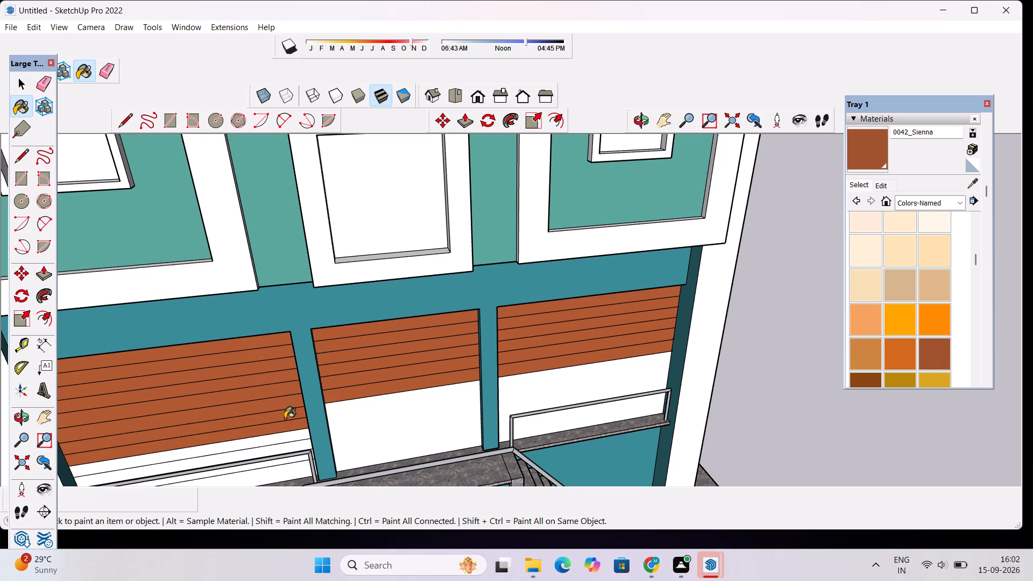
left_click_drag(285, 422, 283, 437)
left_click(283, 437)
left_click(285, 445)
scroll(288, 312, "down", 7)
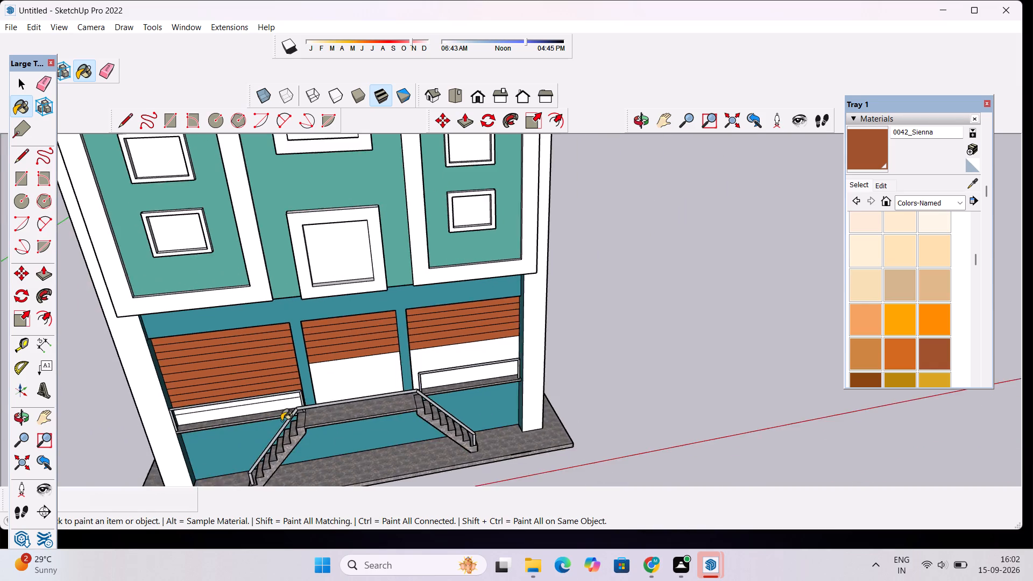
scroll(281, 421, "up", 11)
left_click(300, 371)
left_click(300, 351)
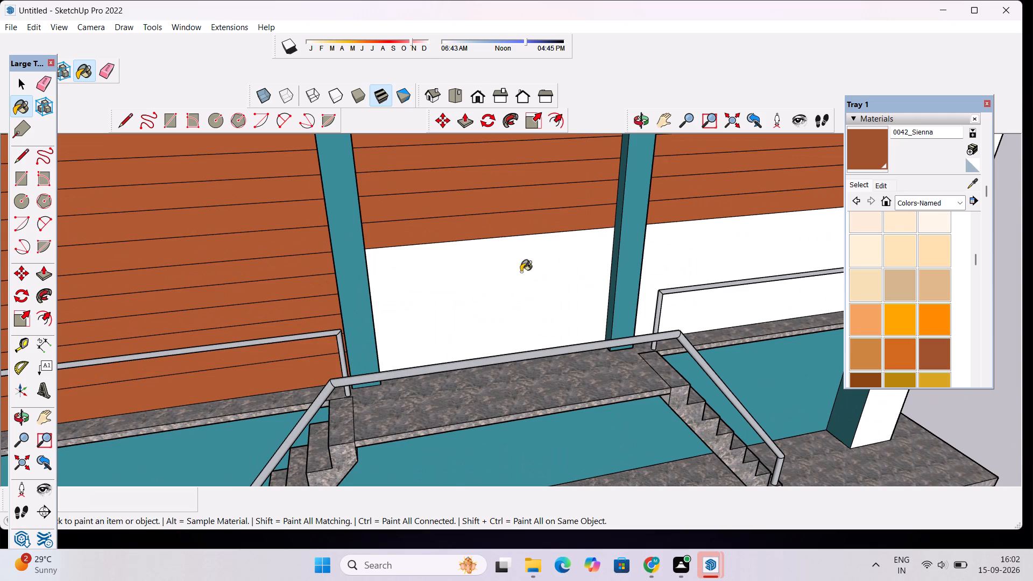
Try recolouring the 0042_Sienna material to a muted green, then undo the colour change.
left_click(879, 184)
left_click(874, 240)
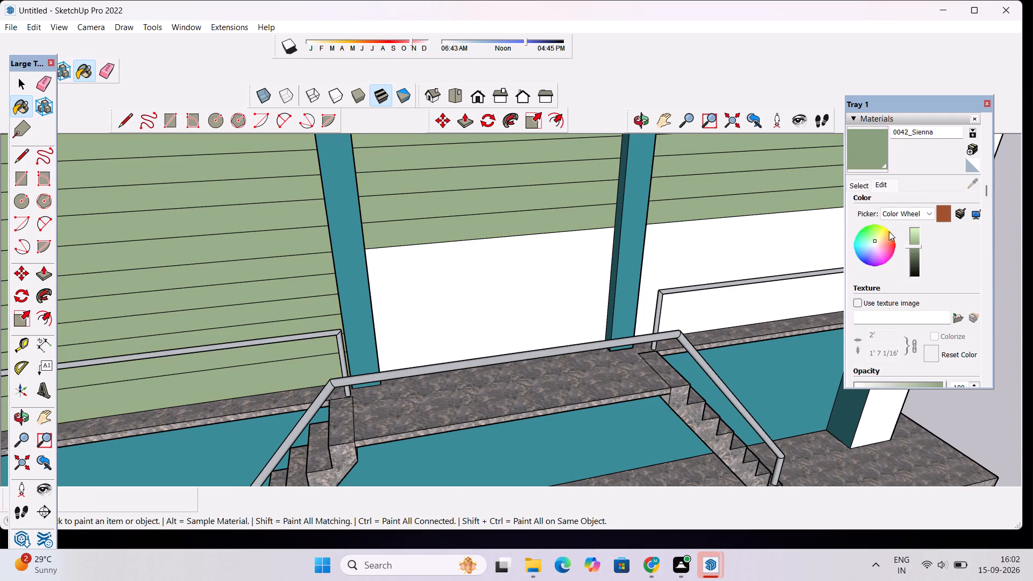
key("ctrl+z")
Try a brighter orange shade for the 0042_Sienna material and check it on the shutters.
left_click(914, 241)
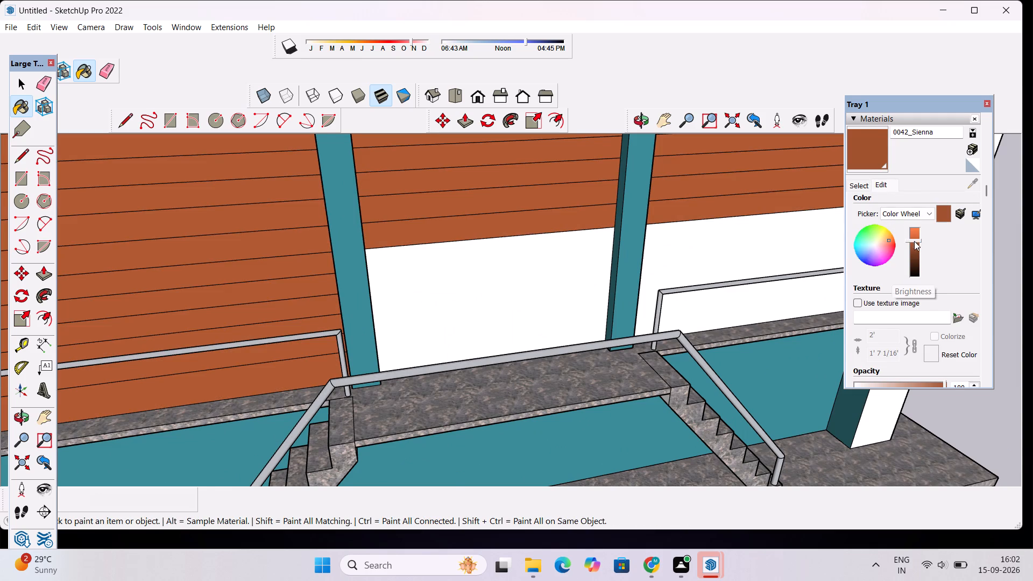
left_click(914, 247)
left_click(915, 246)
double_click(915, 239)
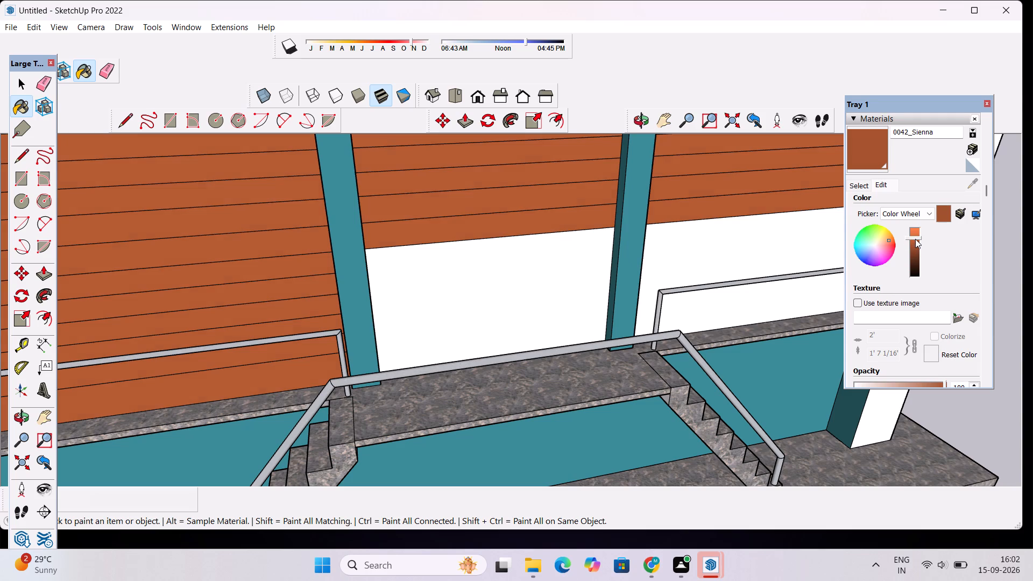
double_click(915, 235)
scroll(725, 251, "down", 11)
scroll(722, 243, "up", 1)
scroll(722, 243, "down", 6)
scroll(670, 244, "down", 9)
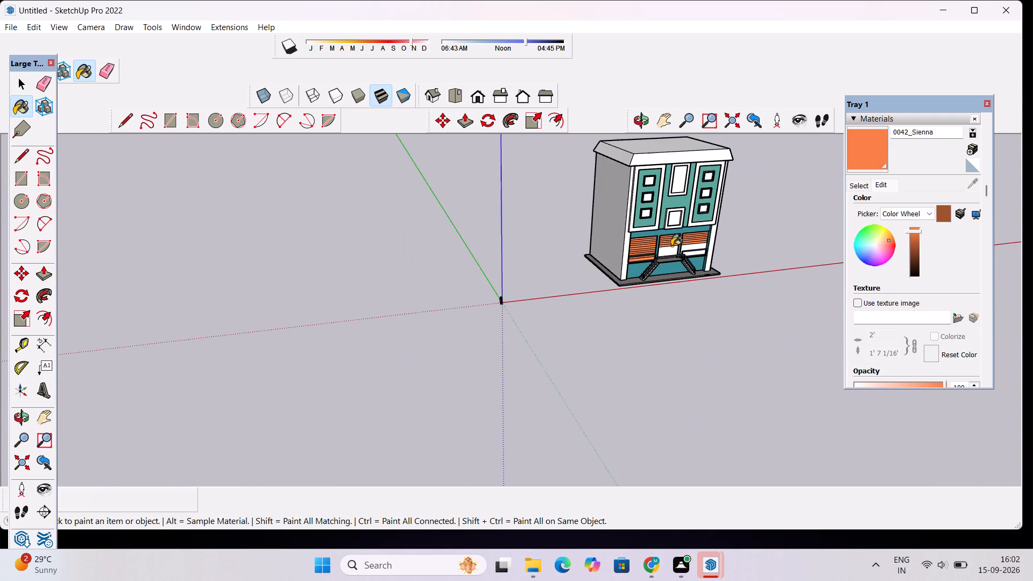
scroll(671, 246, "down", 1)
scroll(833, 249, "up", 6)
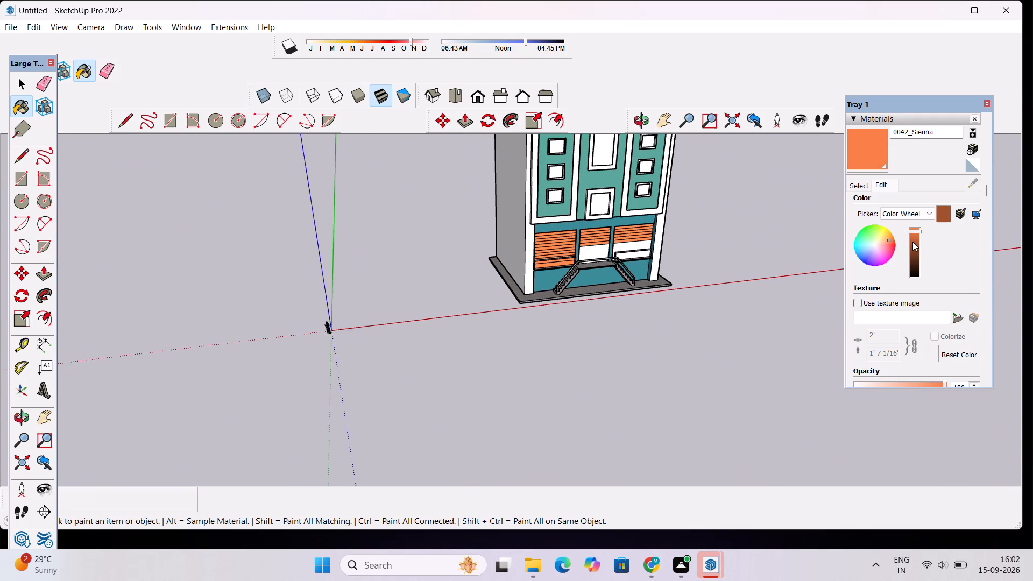
Lower the brightness of the 0042_Sienna material to a very dark brown for the shutters.
left_click(912, 242)
left_click(912, 248)
left_click(912, 250)
double_click(912, 254)
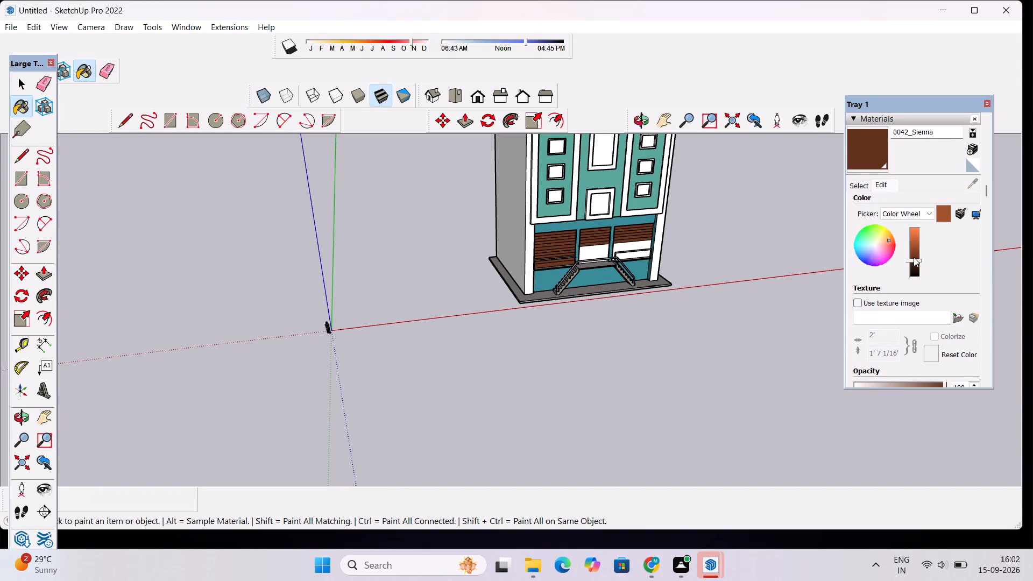
left_click(914, 257)
left_click(914, 261)
Examine the building from the front, side and above to judge the dark brown shutters against the teal facade.
left_click(639, 127)
left_click_drag(642, 229, 540, 123)
scroll(541, 197, "up", 4)
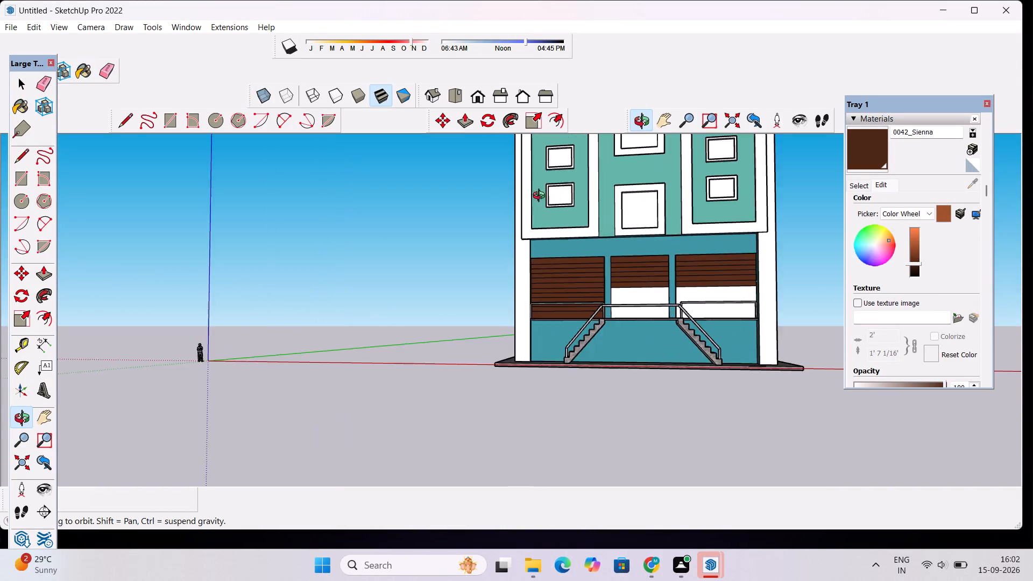
scroll(541, 197, "up", 5)
left_click_drag(532, 217, 772, 229)
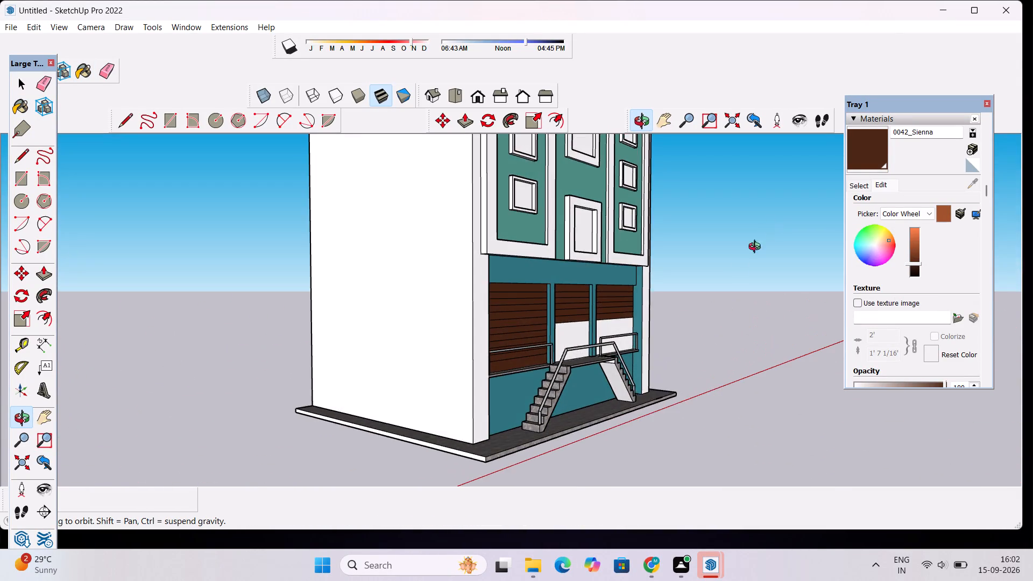
scroll(728, 279, "up", 4)
scroll(553, 268, "down", 5)
left_click_drag(646, 235, 594, 277)
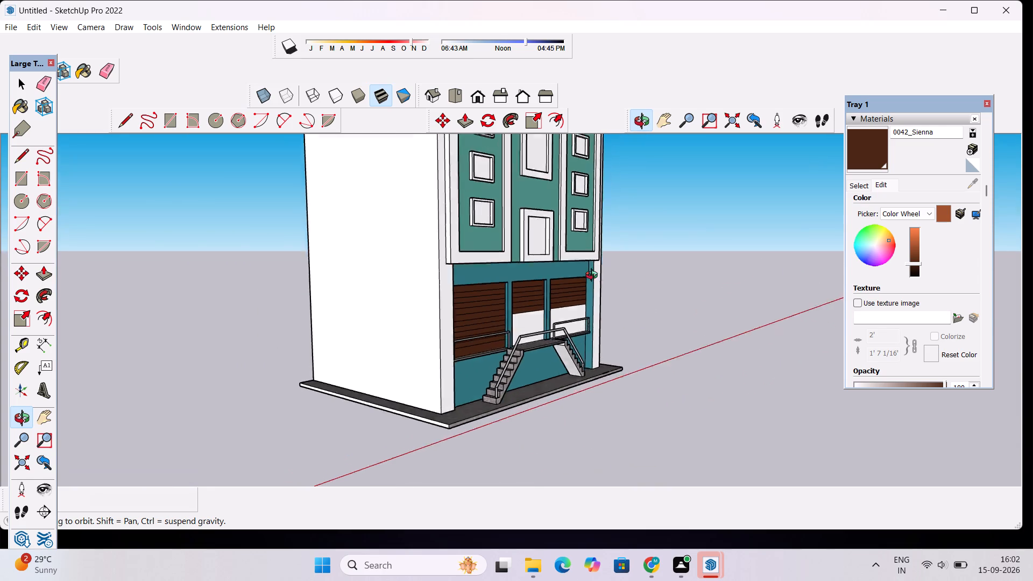
left_click_drag(594, 277, 539, 202)
scroll(546, 258, "up", 4)
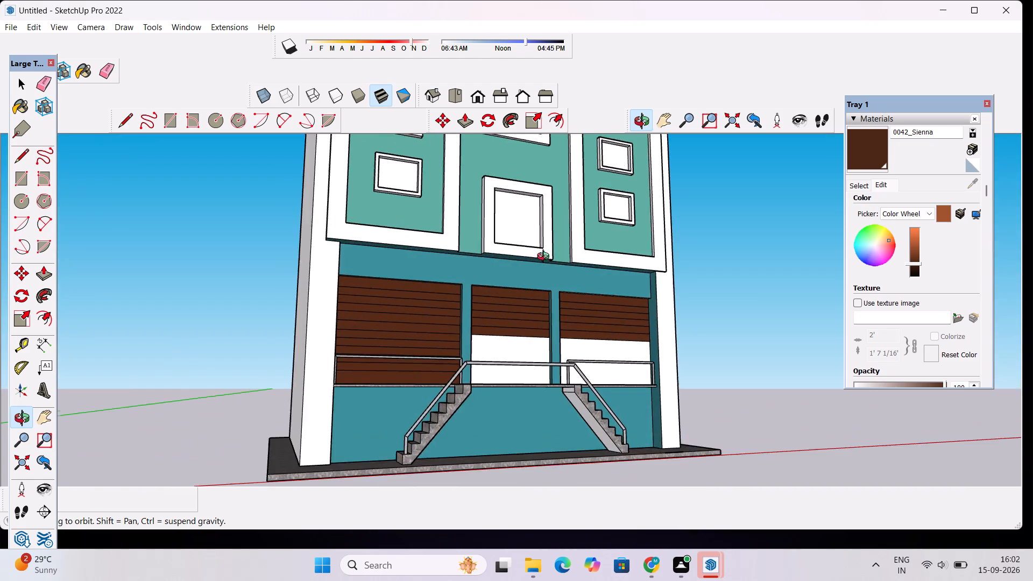
left_click_drag(539, 290, 596, 391)
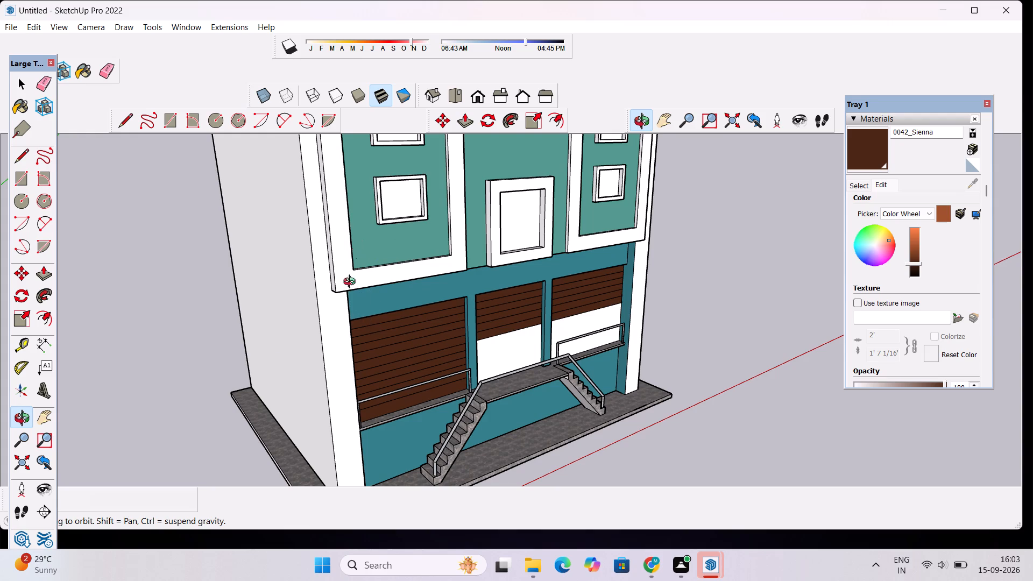
scroll(325, 306, "down", 6)
left_click_drag(413, 302, 371, 321)
scroll(362, 304, "down", 5)
left_click_drag(413, 296, 328, 332, "shift")
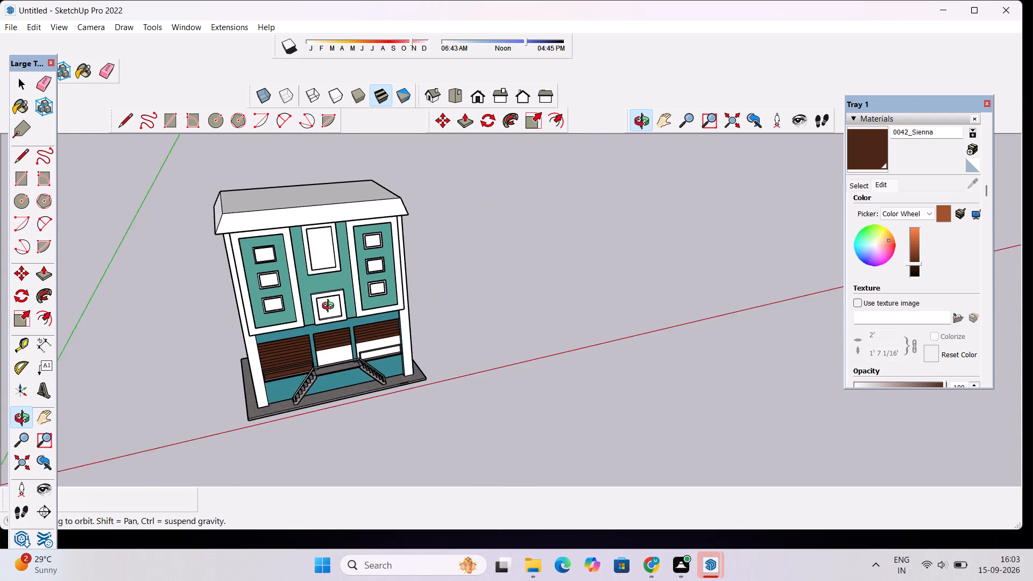
scroll(330, 307, "down", 5)
left_click_drag(280, 321, 357, 166)
scroll(343, 225, "up", 4)
left_click_drag(372, 230, 286, 345)
scroll(290, 272, "down", 5)
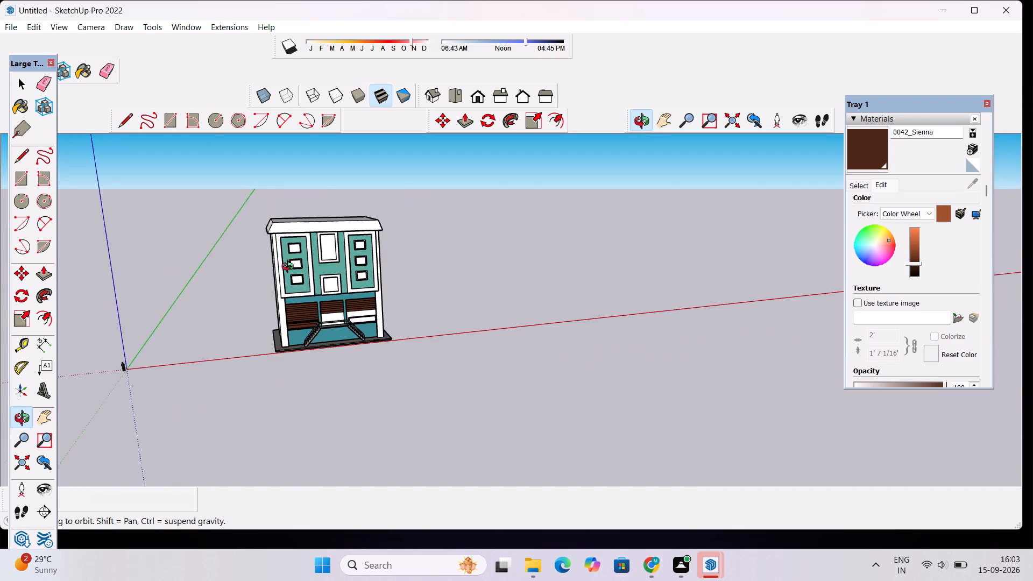
left_click_drag(295, 253, 402, 277, "shift")
scroll(455, 292, "up", 8)
left_click_drag(426, 315, 446, 267, "shift")
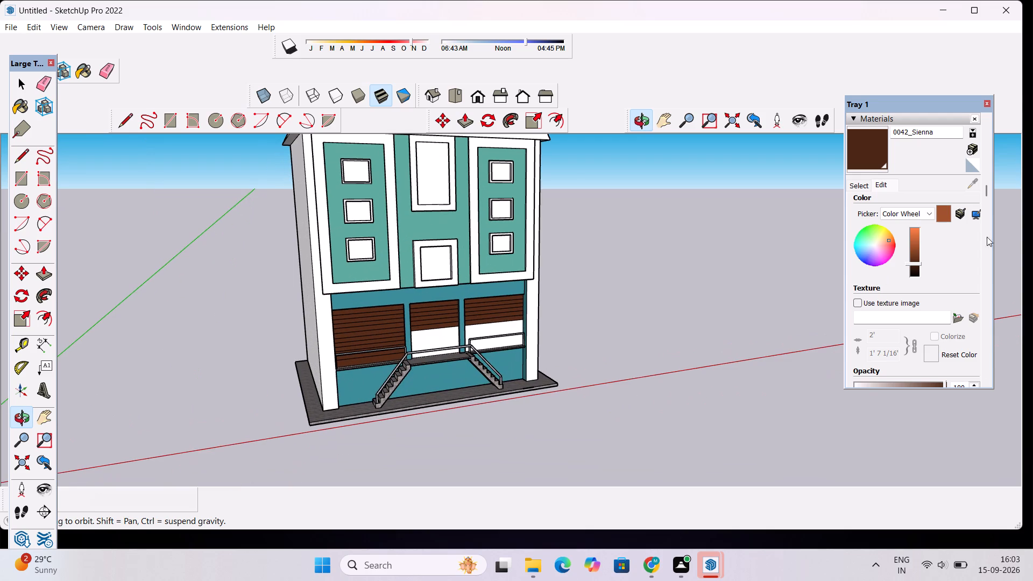
Paint the two white ground-floor panels beneath the brown shutters with the 0032_Moccasin material.
left_click(864, 187)
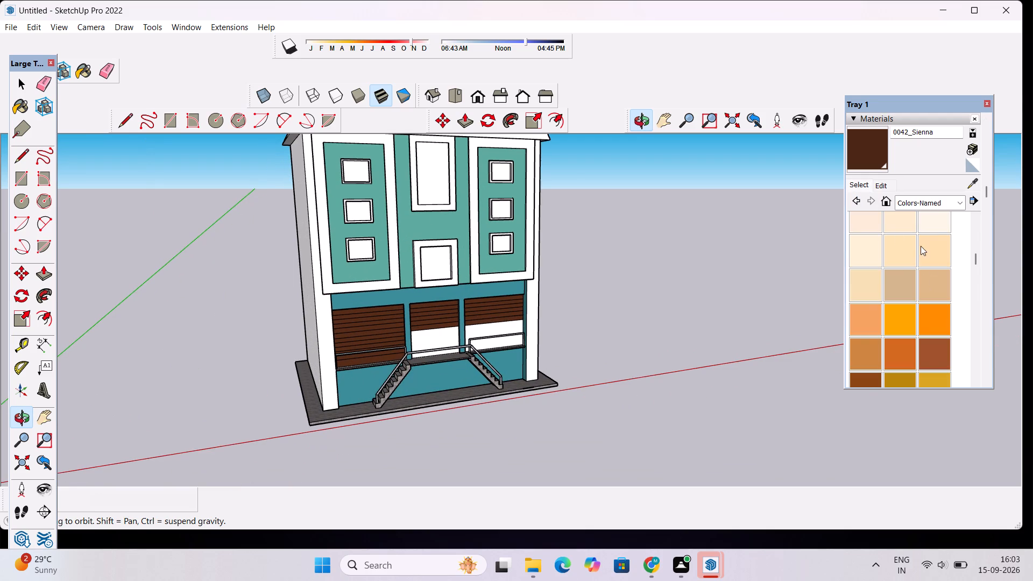
left_click(898, 248)
scroll(583, 336, "up", 5)
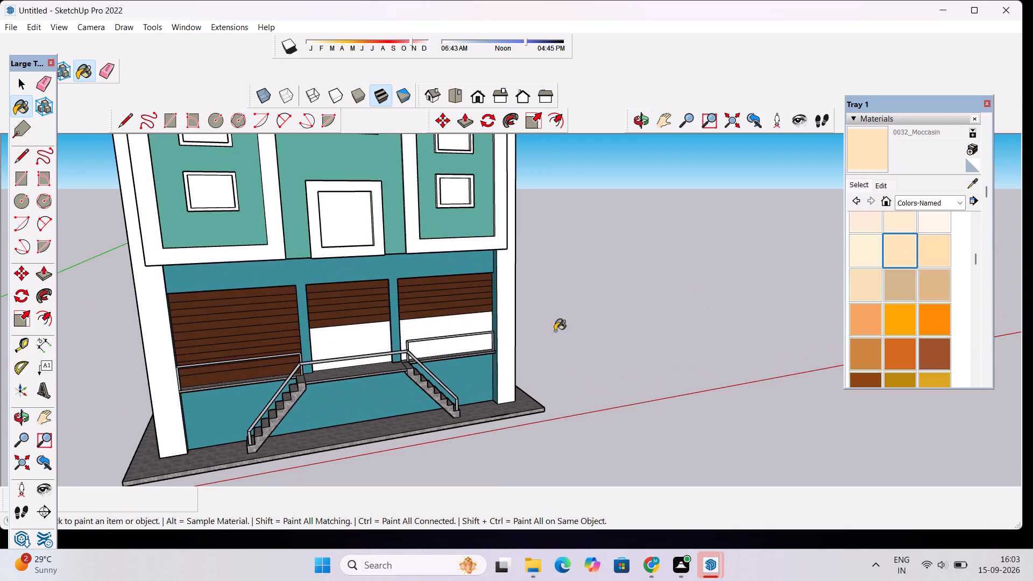
left_click(362, 337)
left_click(413, 328)
scroll(427, 318, "down", 9)
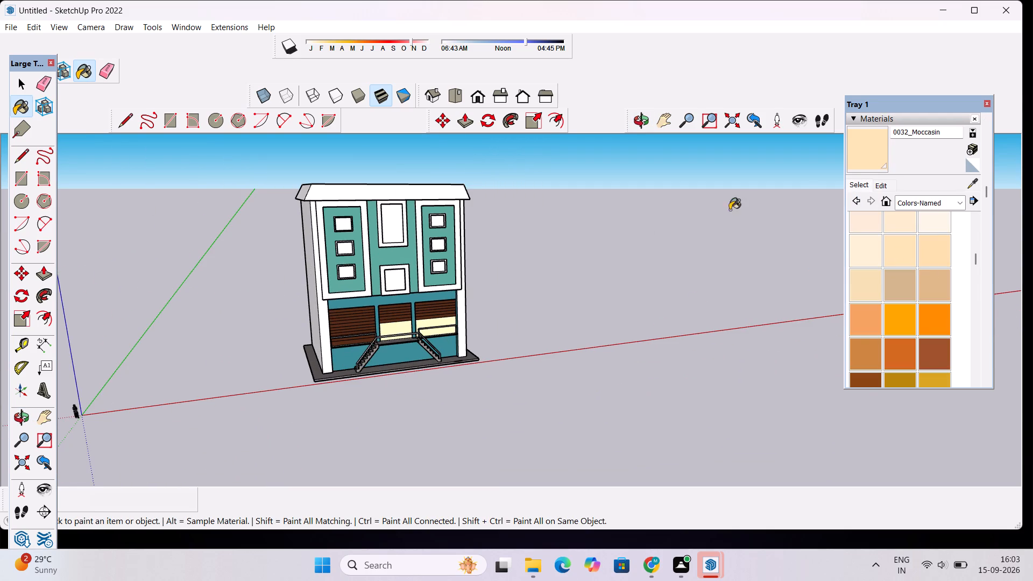
Lower the brightness of the 0032_Moccasin material slightly to a darker tan.
left_click(874, 187)
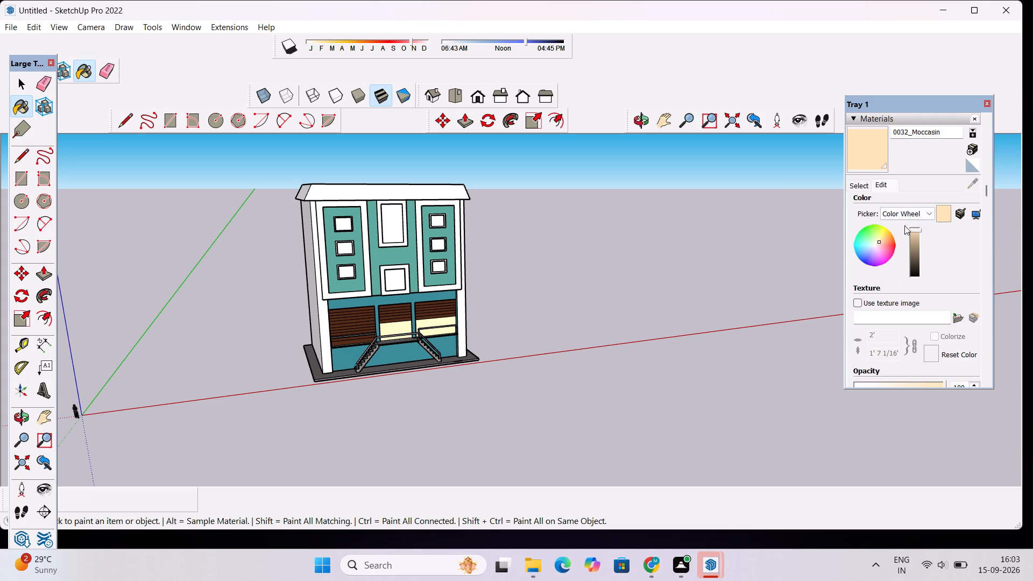
triple_click(912, 234)
triple_click(913, 236)
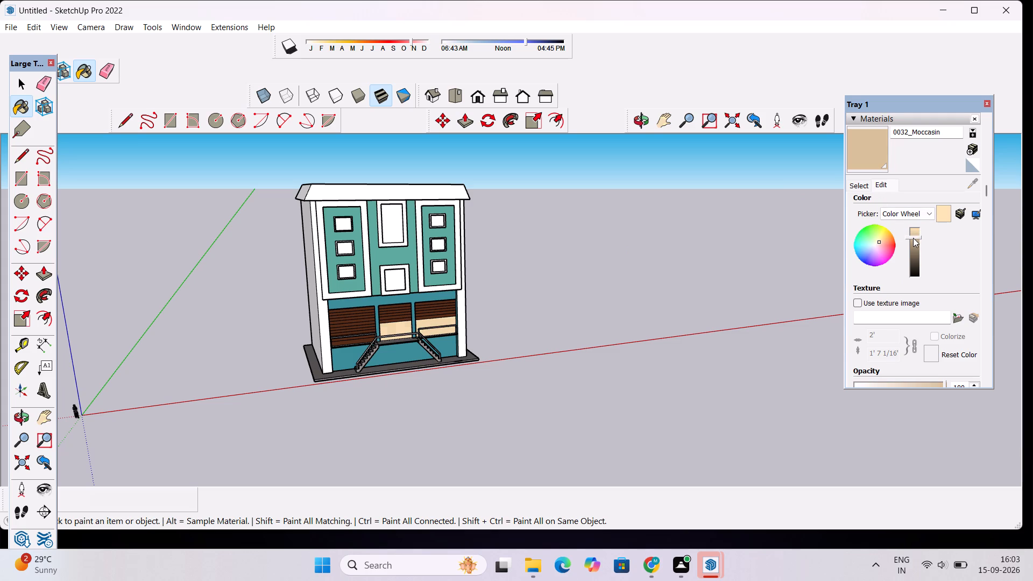
left_click(913, 238)
Apply the translucent gray glass material from Glass and Mirrors to the three window panes on the left side of the facade.
left_click(640, 124)
left_click_drag(674, 257, 438, 231)
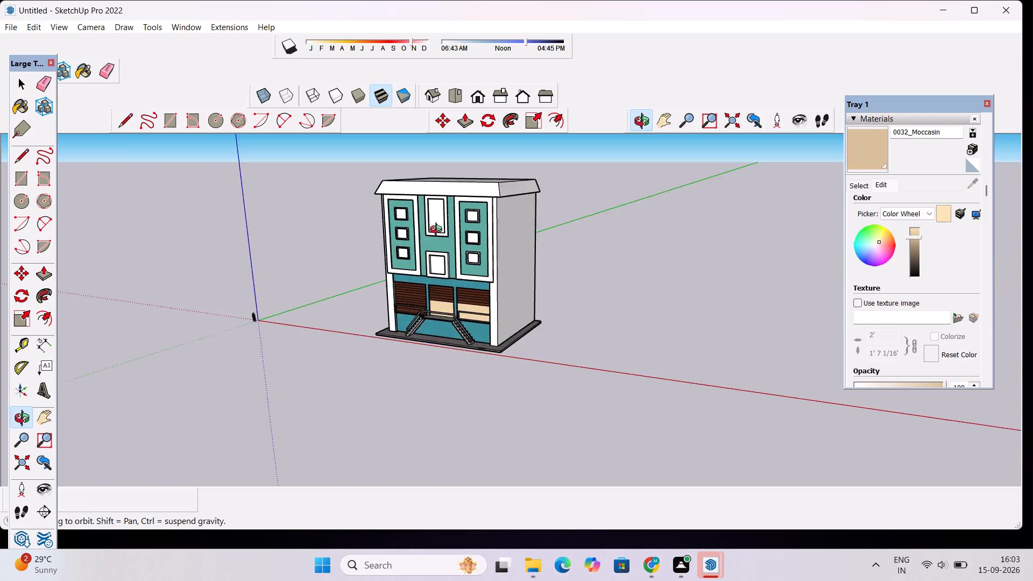
left_click_drag(438, 231, 437, 230)
scroll(430, 225, "down", 6)
left_click_drag(485, 246, 607, 242)
scroll(542, 252, "up", 5)
scroll(527, 252, "down", 2)
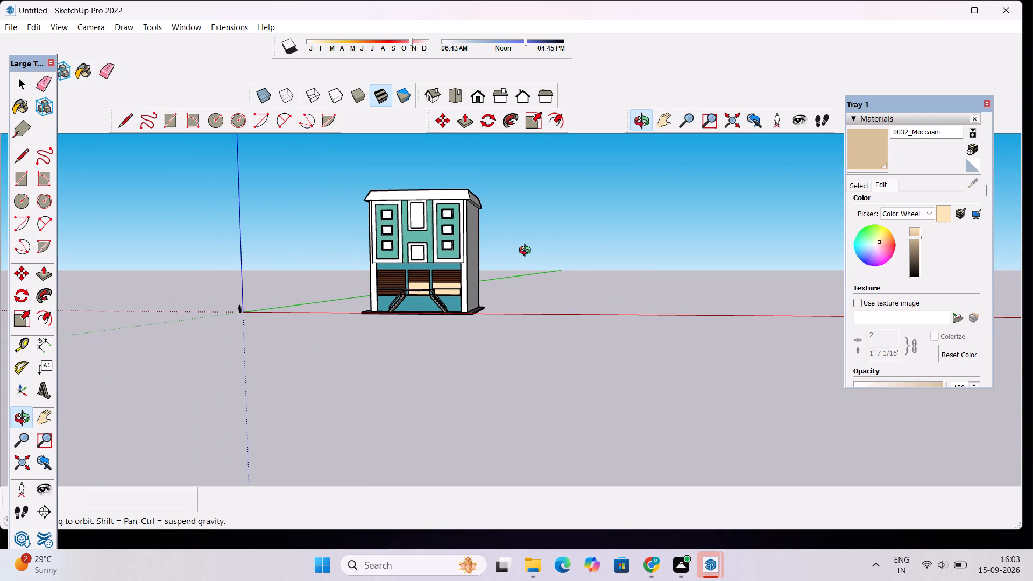
left_click(859, 186)
left_click(950, 204)
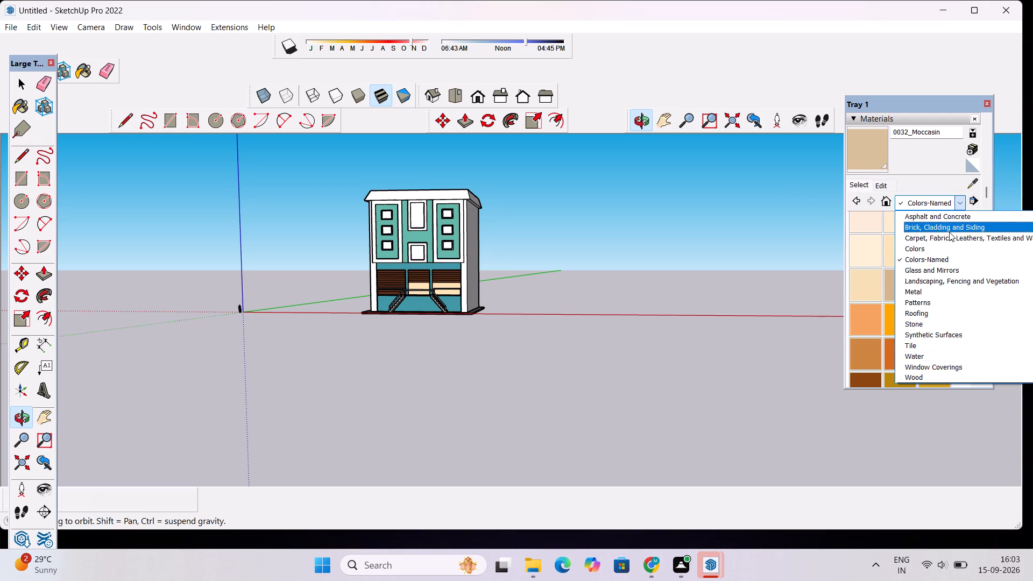
left_click(940, 267)
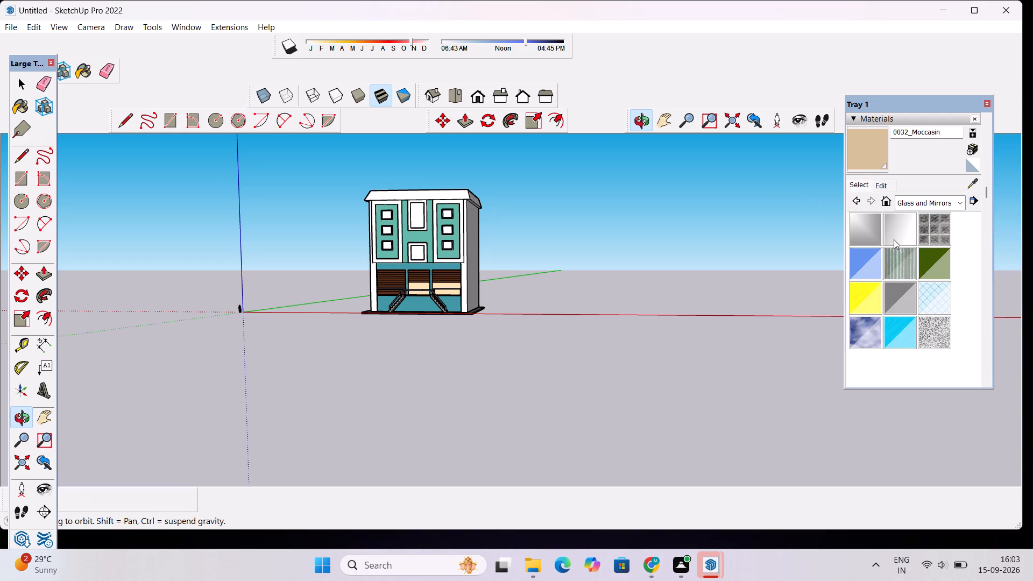
left_click(900, 296)
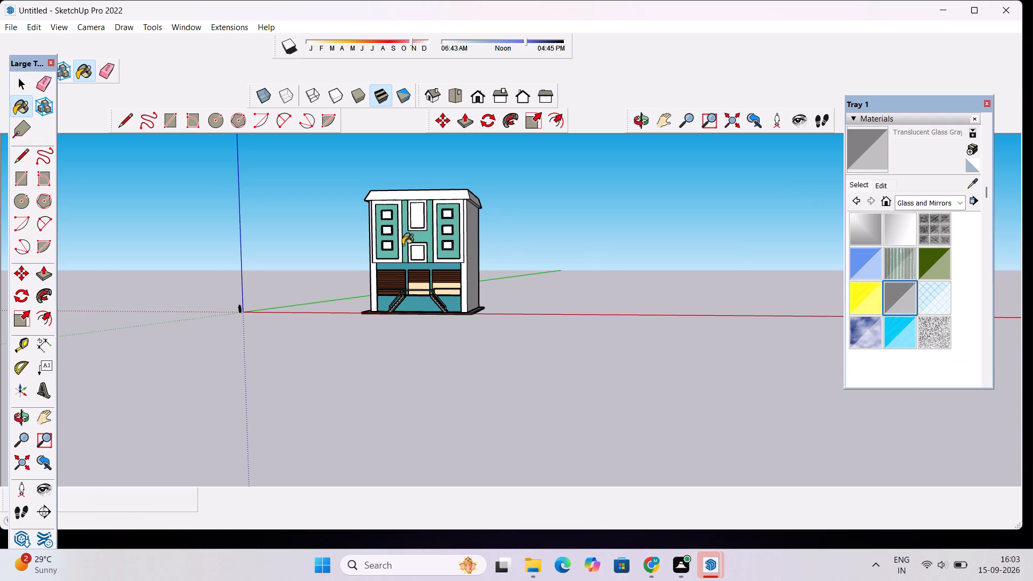
scroll(376, 218, "up", 9)
left_click(398, 209)
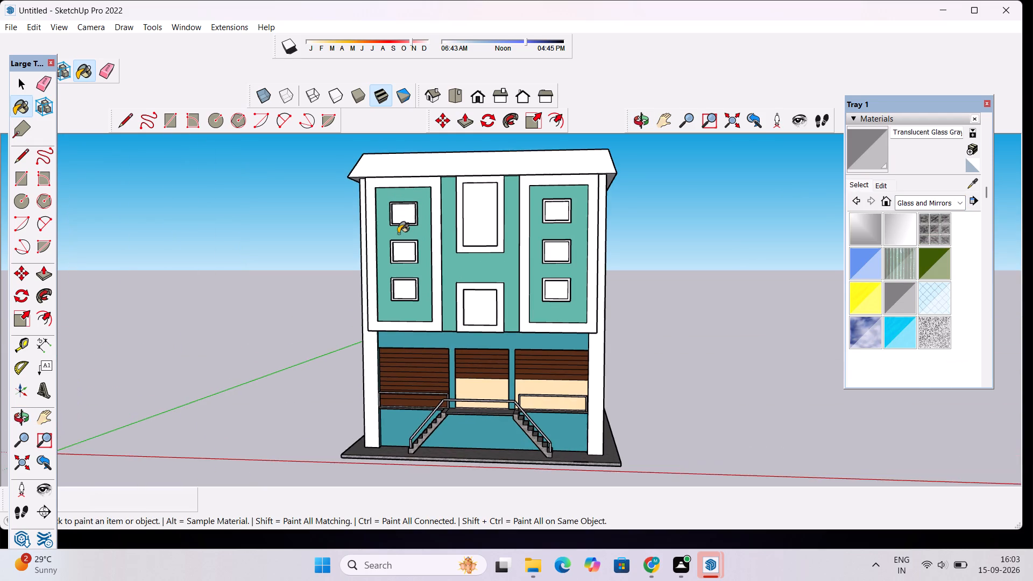
scroll(398, 235, "up", 5)
left_click(401, 261)
left_click(406, 326)
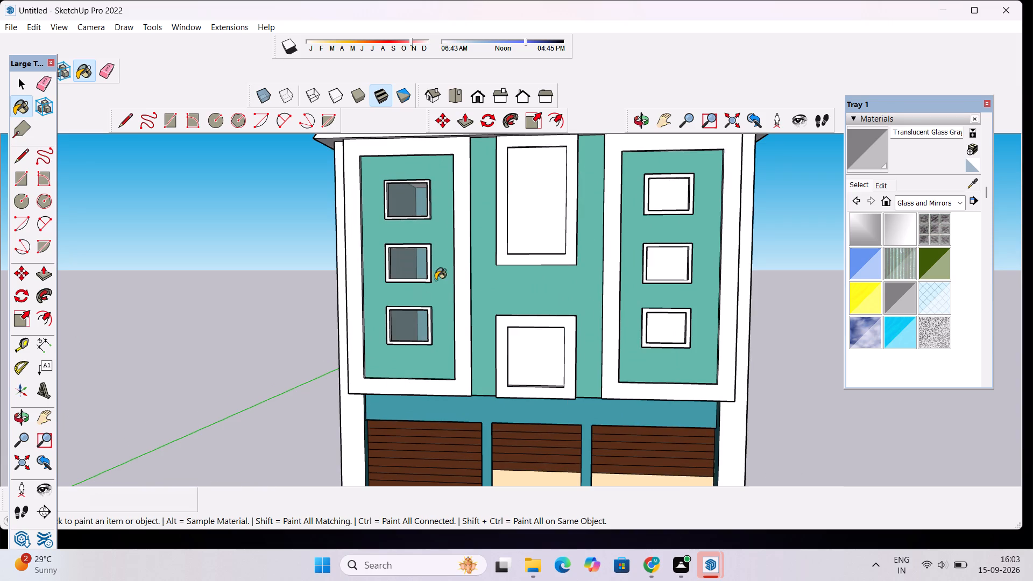
Undo the stray glass fill on the central wall, and glaze the two central windows and three right-hand windows with translucent gray glass.
left_click_drag(536, 215, 532, 313)
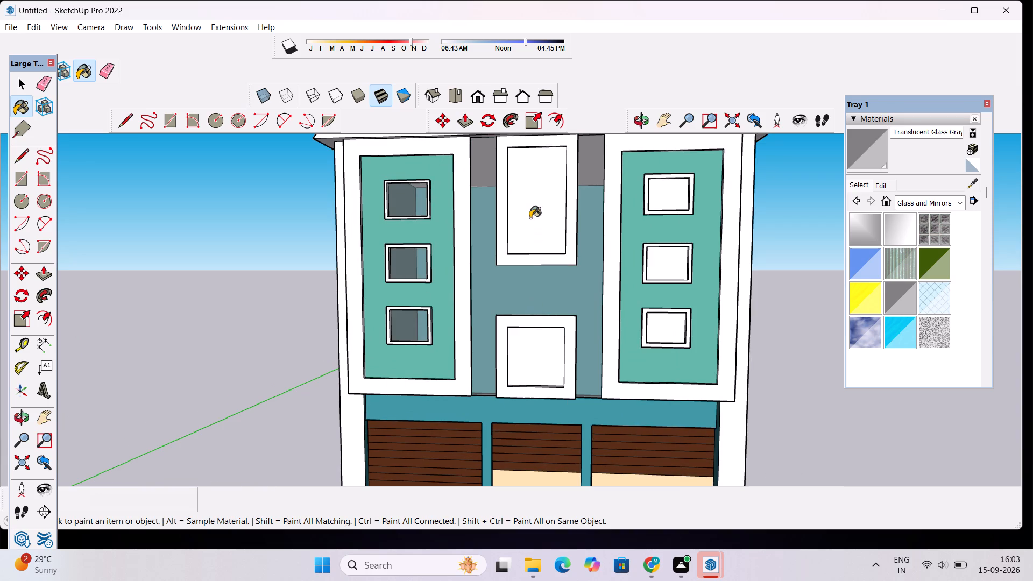
key("ctrl+z")
left_click(532, 211)
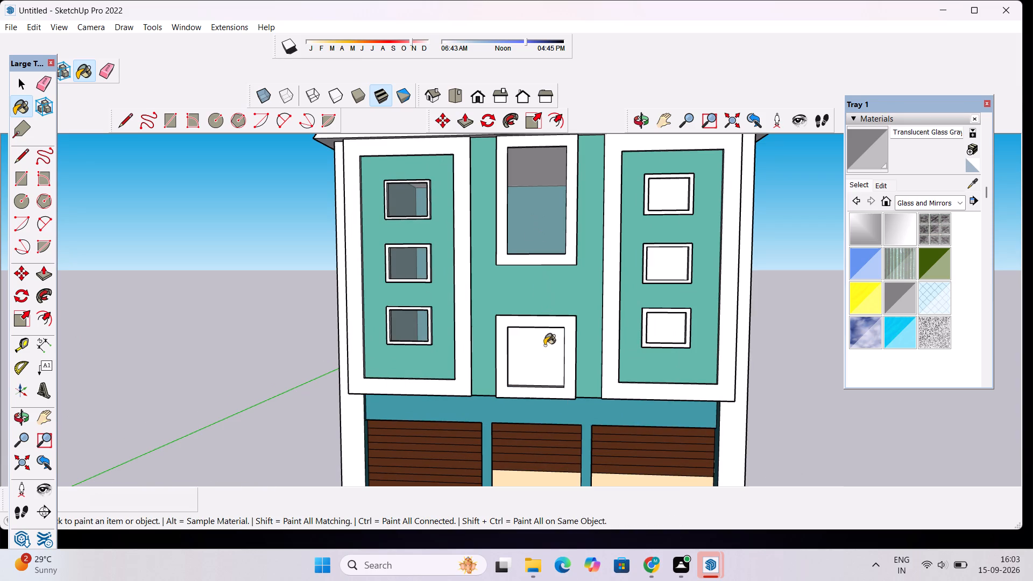
left_click(544, 345)
left_click(667, 185)
left_click(664, 265)
left_click(667, 321)
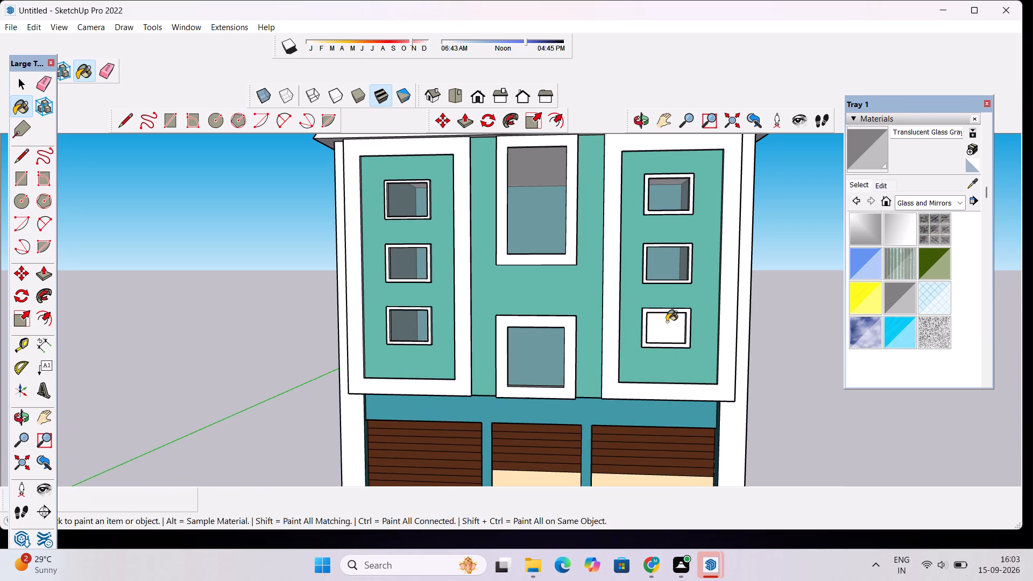
Examine the building from the side, front, above and below to judge the gray glass windows and painted panels.
left_click(642, 123)
left_click_drag(595, 172, 714, 194)
scroll(592, 182, "down", 11)
left_click_drag(476, 237, 724, 242)
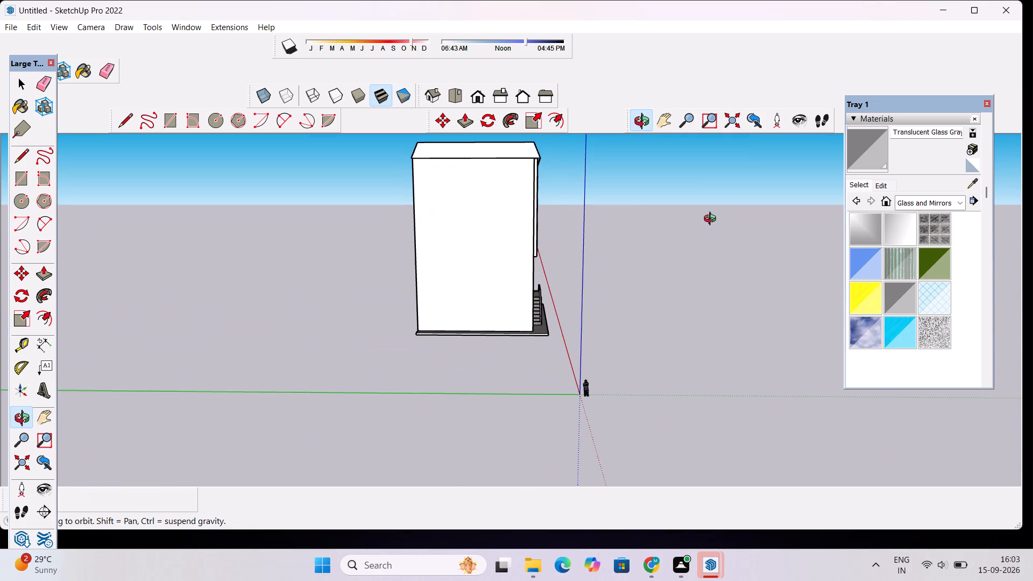
left_click_drag(712, 220, 495, 219)
scroll(495, 219, "down", 3)
left_click_drag(534, 283, 432, 345)
scroll(463, 289, "up", 9)
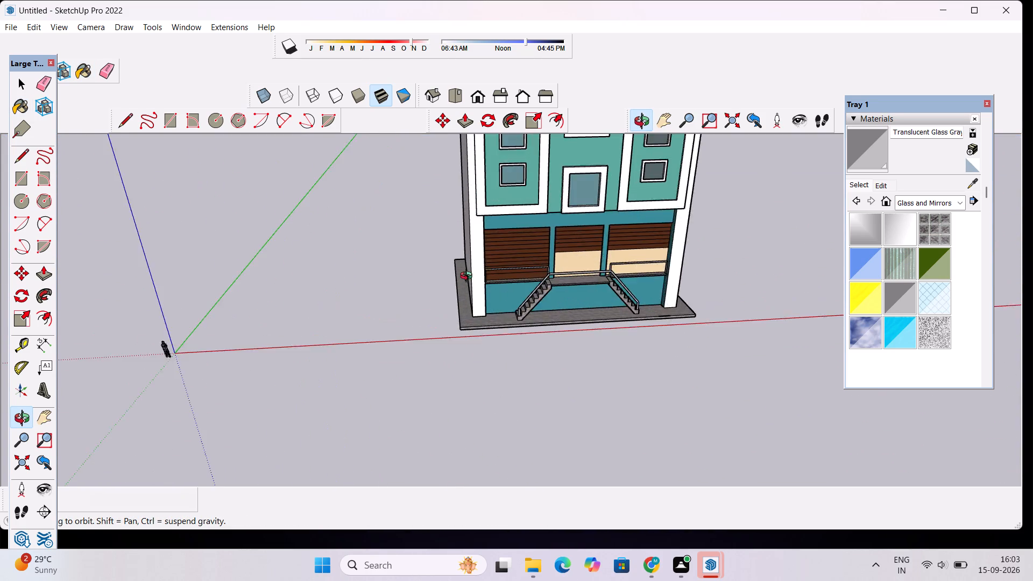
scroll(469, 277, "up", 2)
left_click_drag(476, 311, 573, 315)
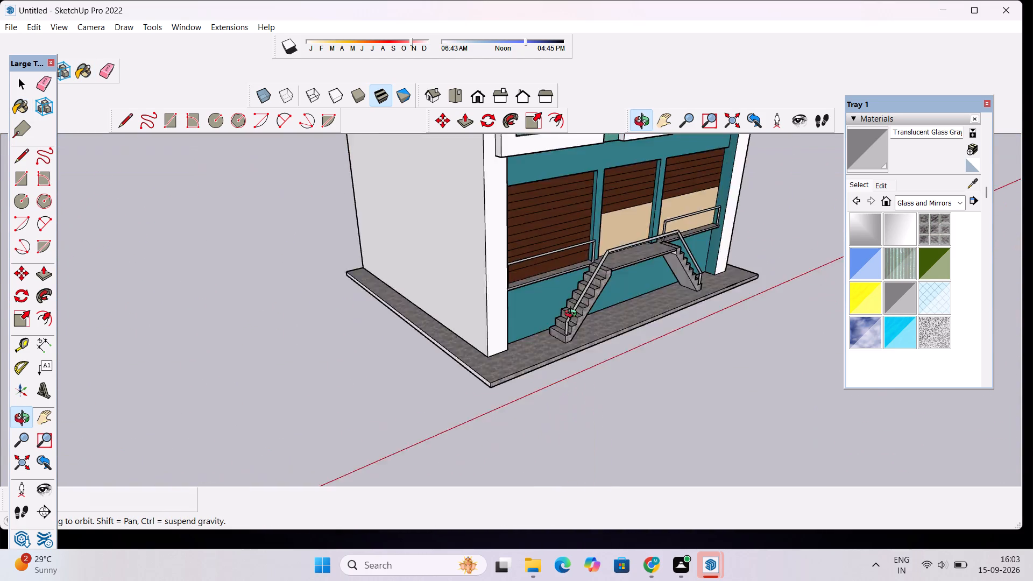
left_click_drag(573, 315, 541, 267)
scroll(549, 297, "down", 5)
left_click_drag(581, 317, 484, 214)
scroll(488, 203, "up", 3)
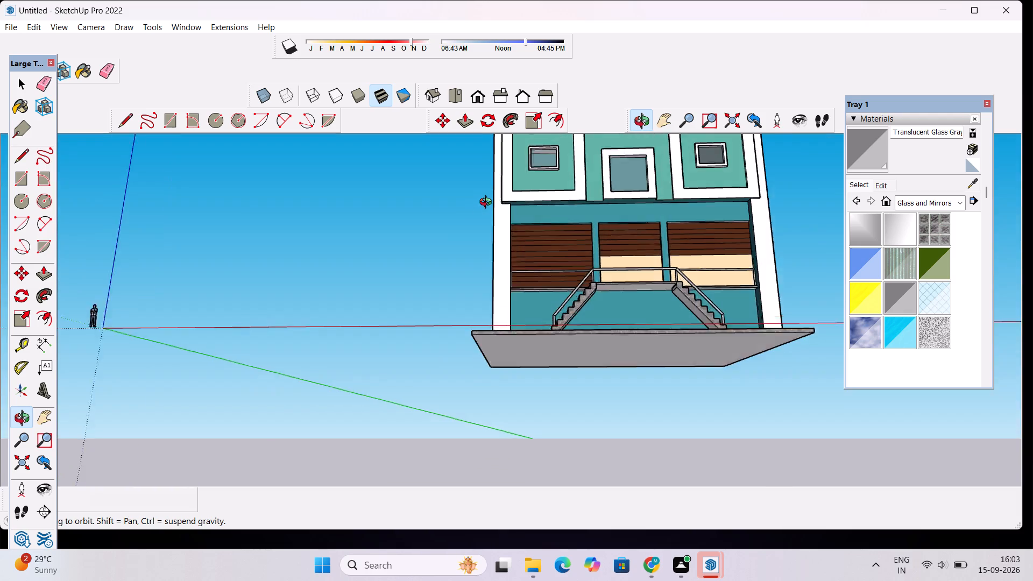
scroll(488, 203, "up", 2)
left_click_drag(551, 214, 567, 293)
scroll(572, 272, "down", 6)
scroll(572, 270, "up", 2)
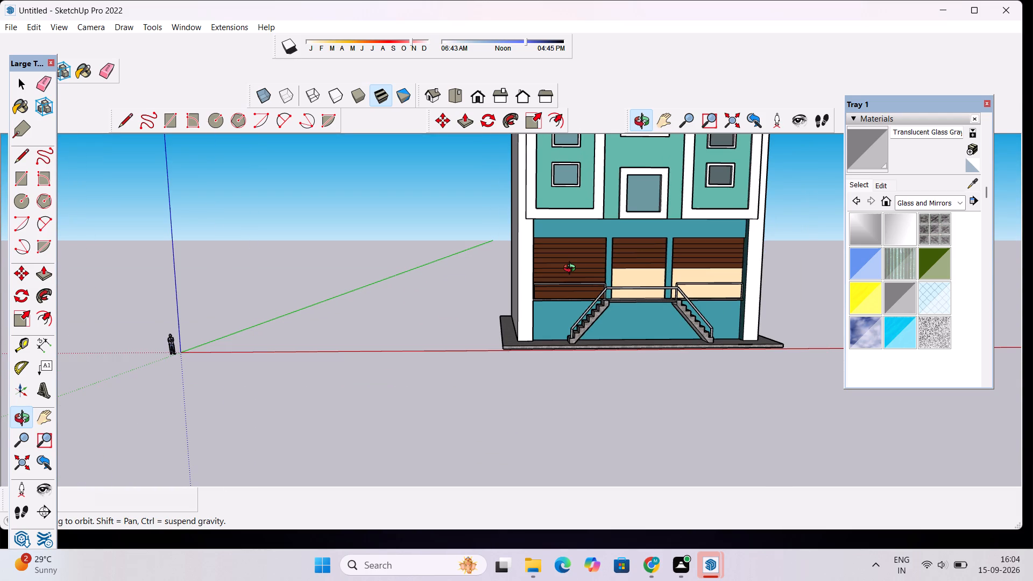
left_click_drag(565, 251, 559, 300, "shift")
scroll(557, 290, "down", 6, "shift")
Examine the ground-floor entrance closely, checking the stair flights, landing and handrails.
left_click_drag(557, 290, 748, 315)
scroll(574, 299, "up", 11)
left_click_drag(640, 299, 420, 306)
scroll(454, 297, "up", 7)
scroll(454, 285, "down", 6)
scroll(454, 324, "up", 5)
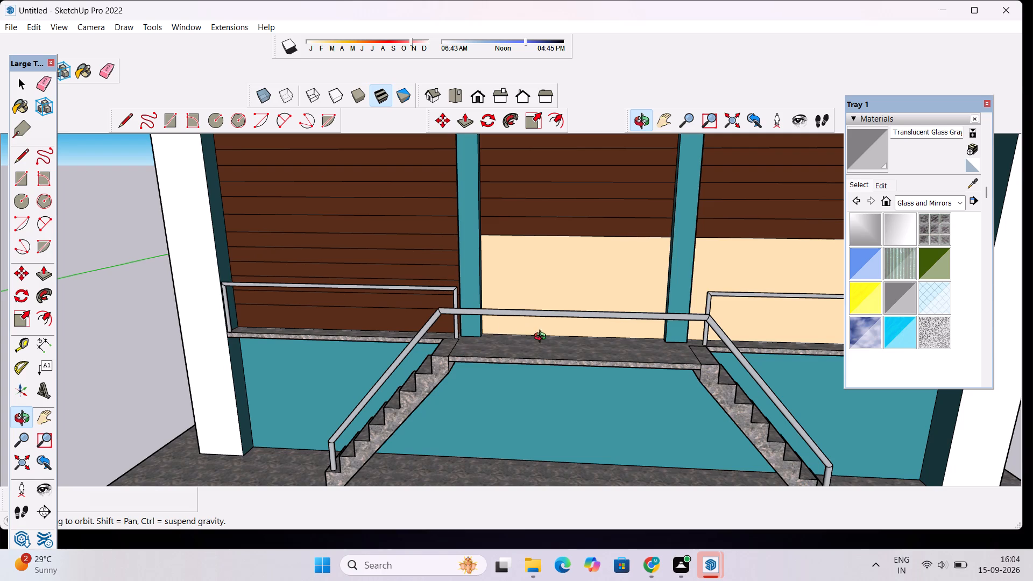
scroll(601, 277, "down", 6)
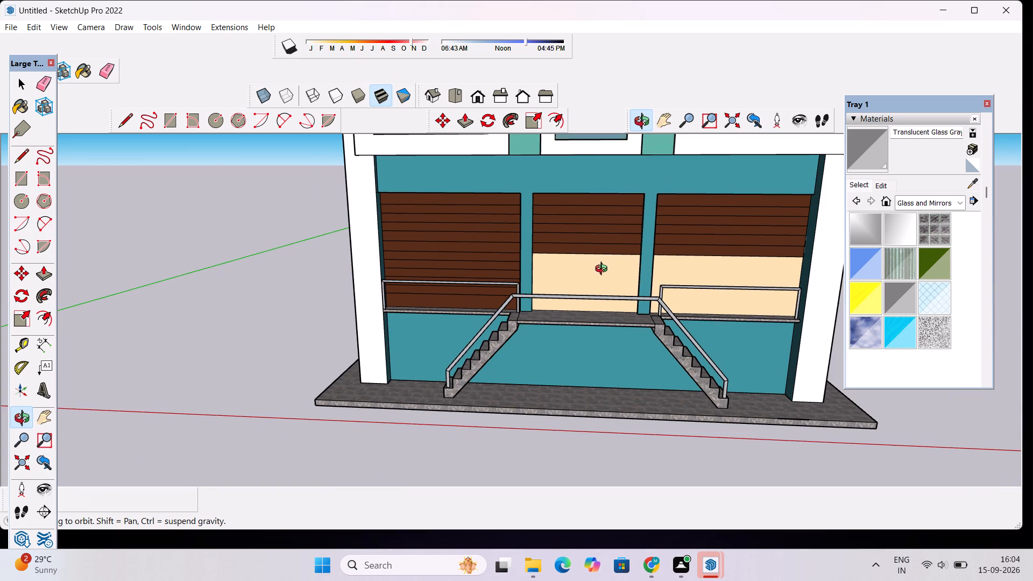
scroll(573, 301, "up", 4)
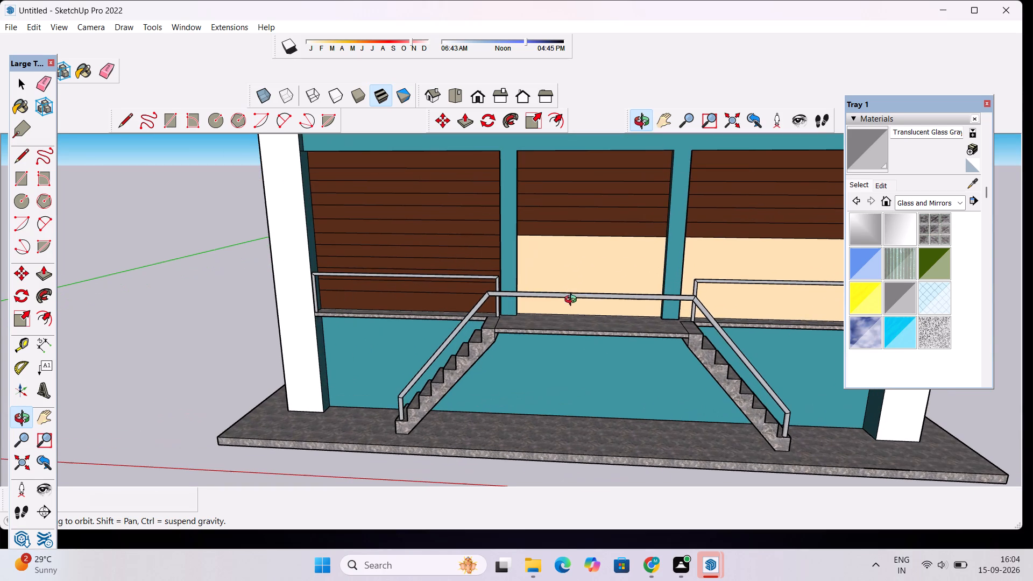
left_click_drag(438, 386, 479, 341, "shift")
scroll(413, 374, "up", 6)
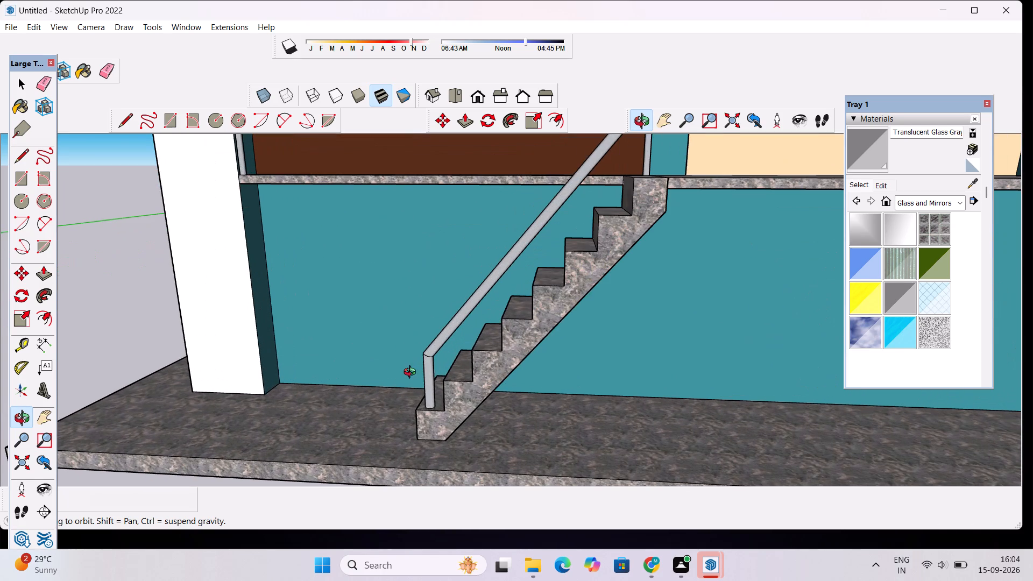
left_click_drag(470, 365, 391, 425, "shift")
scroll(386, 374, "down", 4)
left_click_drag(471, 325, 354, 350, "shift")
scroll(363, 329, "up", 4, "shift")
scroll(376, 310, "up", 3)
left_click_drag(377, 314, 412, 295)
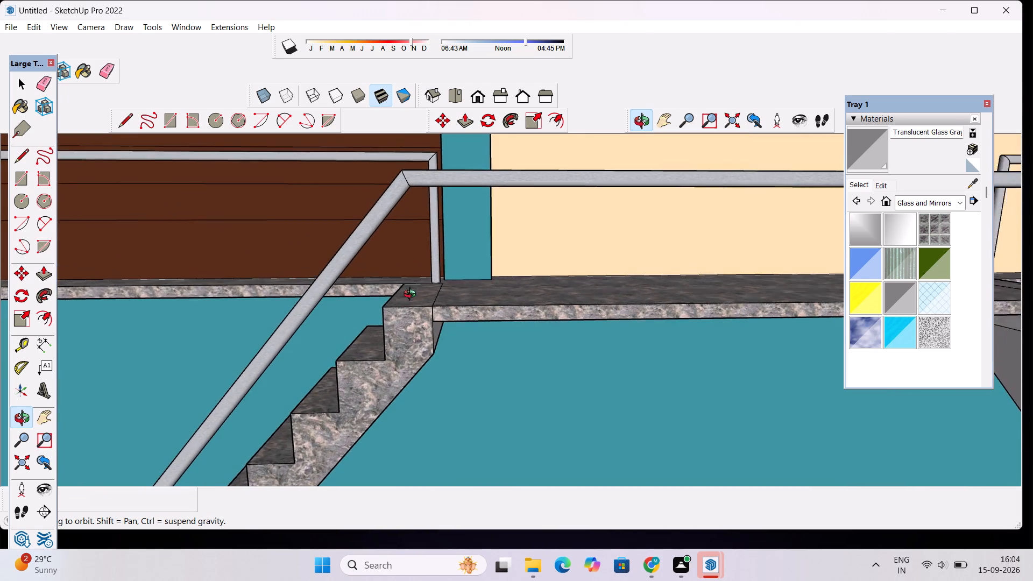
left_click_drag(412, 295, 419, 255)
scroll(419, 255, "down", 4)
left_click_drag(490, 264, 396, 273, "shift")
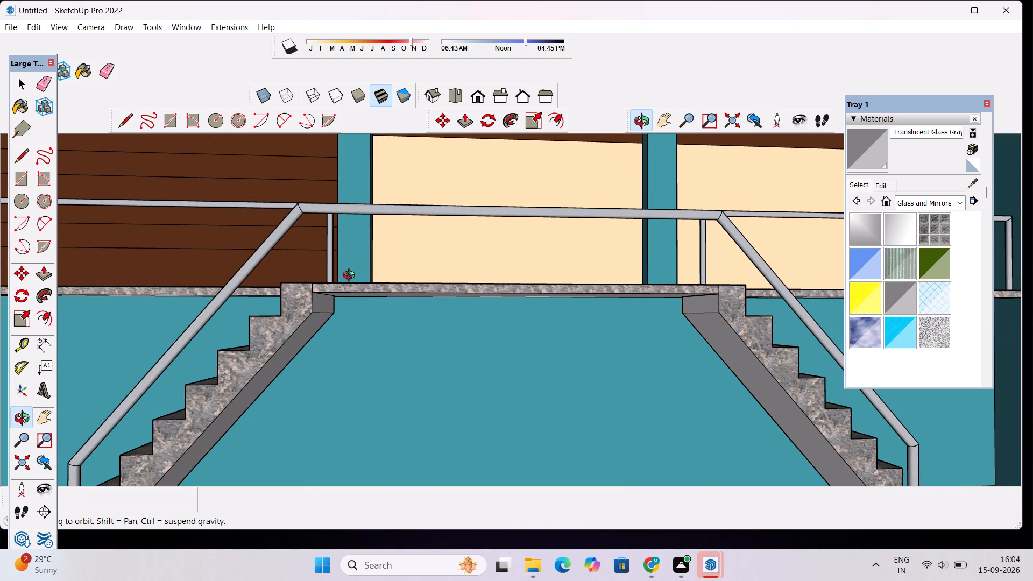
Draw a line about 17' long from the left stair's bottom post up to the landing corner, just below the sloping handrail.
key("l")
scroll(337, 236, "down", 2)
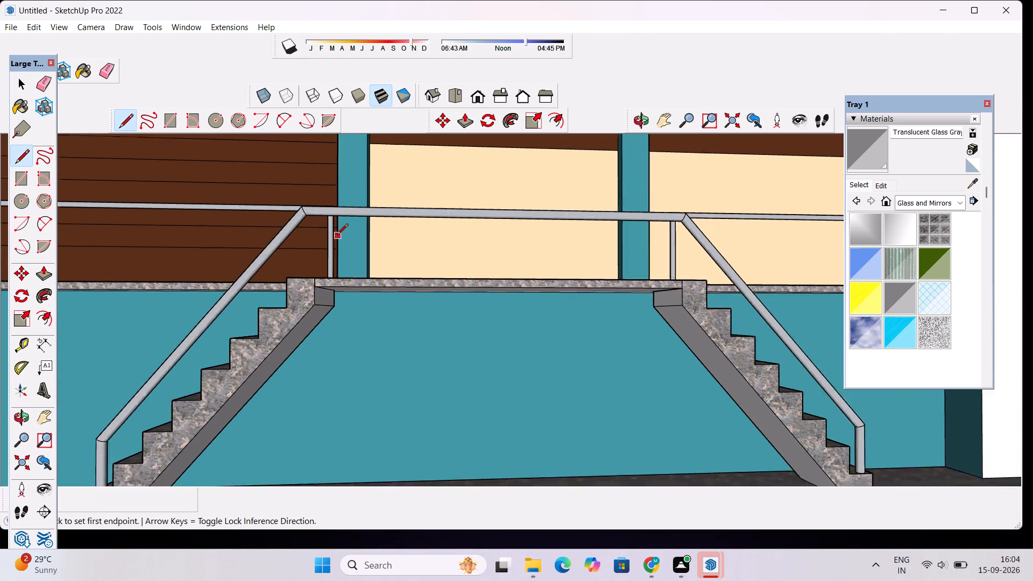
scroll(337, 236, "down", 2)
scroll(195, 377, "up", 12)
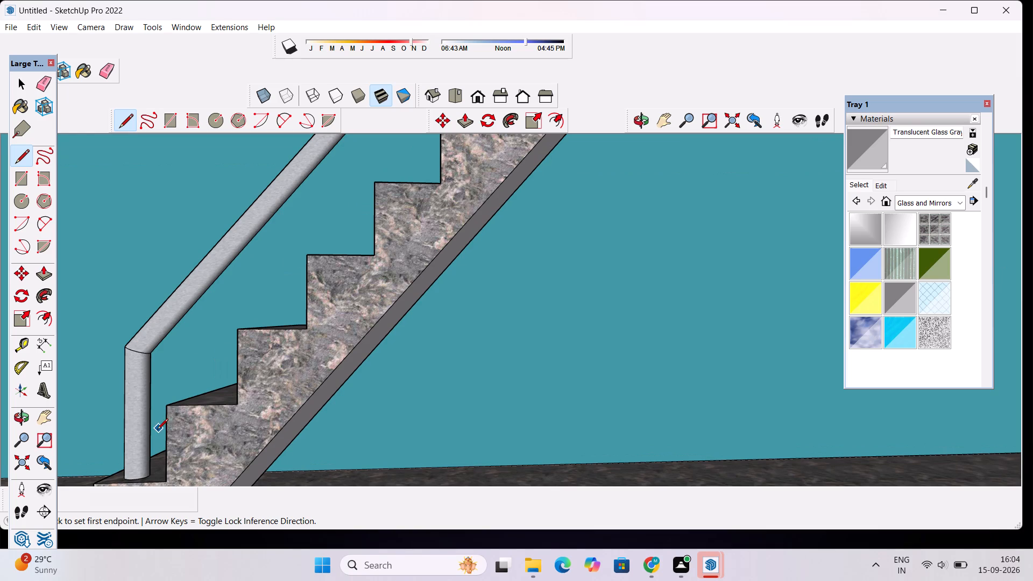
left_click(151, 372)
scroll(183, 344, "down", 12)
scroll(286, 229, "up", 2)
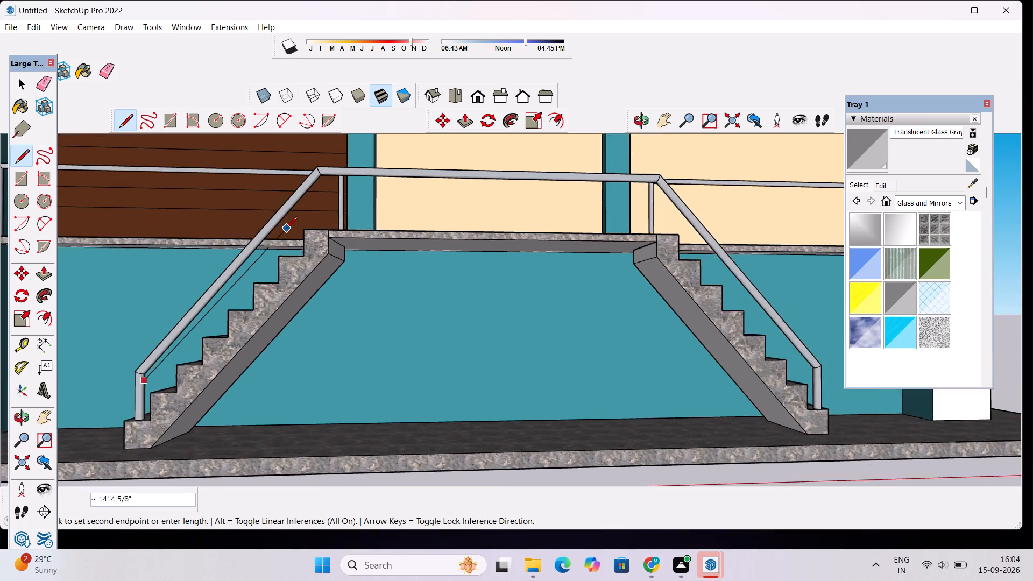
scroll(286, 229, "up", 3)
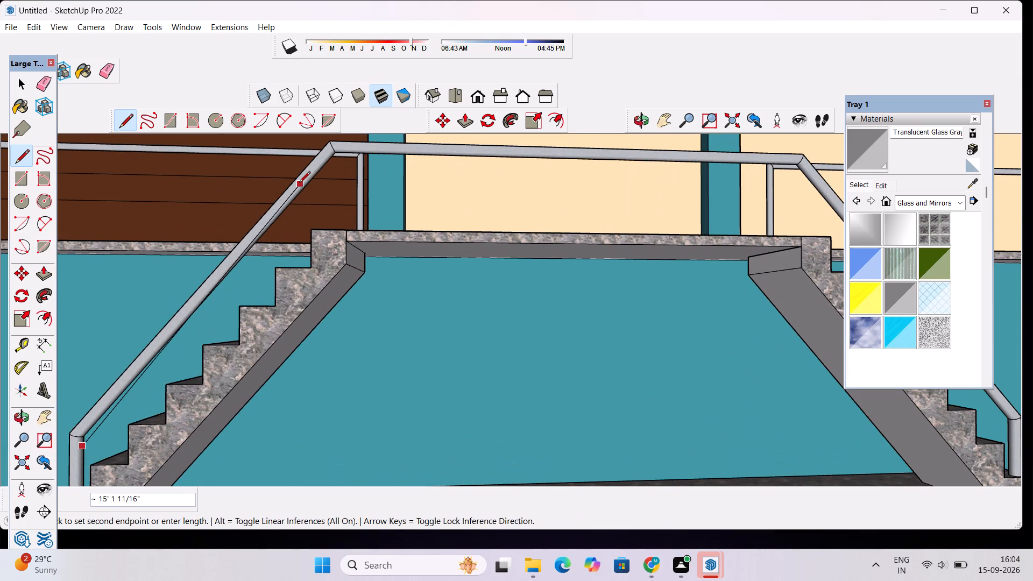
scroll(299, 185, "up", 3)
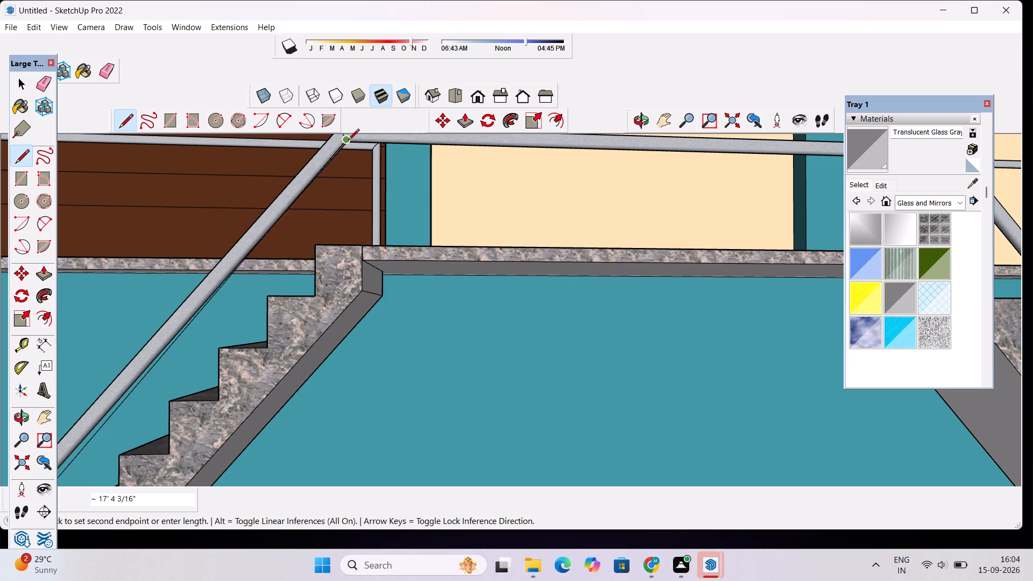
scroll(351, 155, "down", 2)
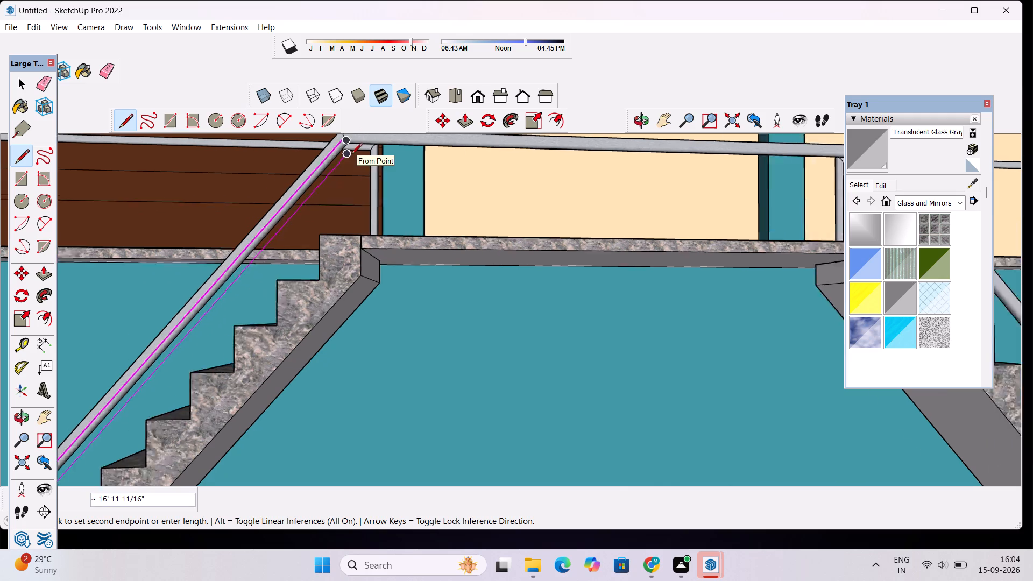
scroll(351, 155, "down", 6)
left_click(351, 155)
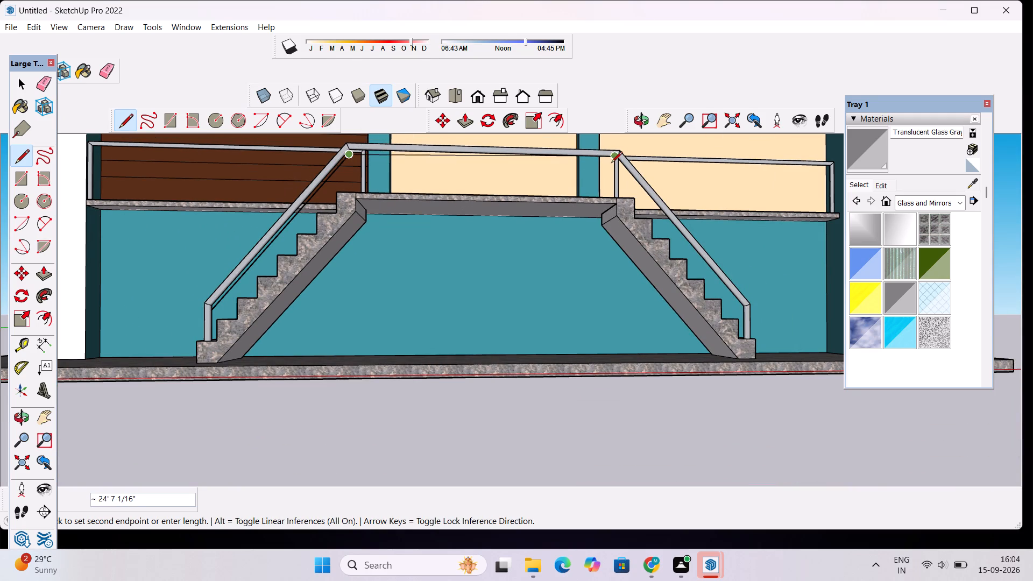
Continue the line about 24' 10" across the landing and about 16' 9" down the right handrail to its bottom post.
scroll(614, 167, "up", 9)
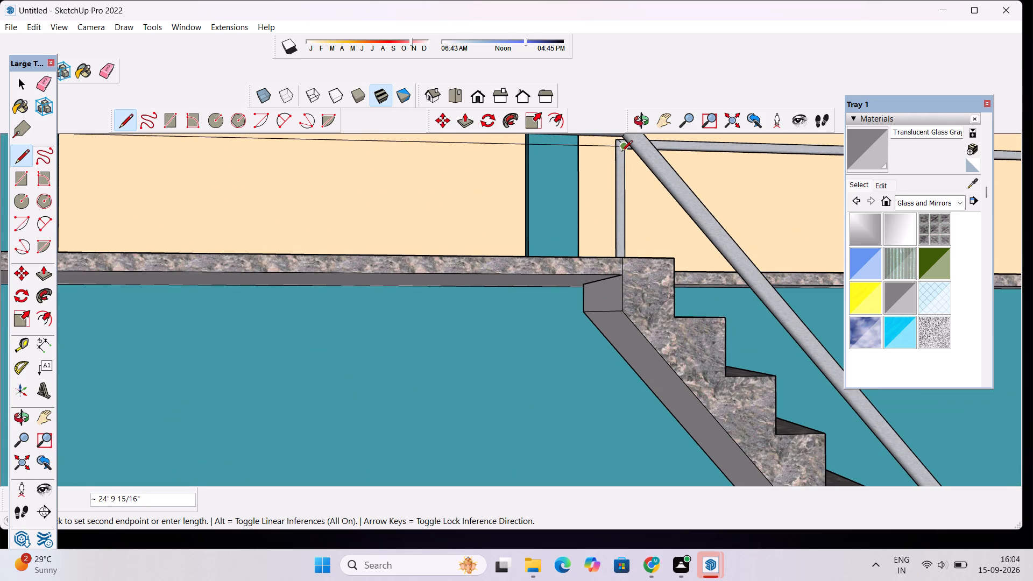
left_click(633, 156)
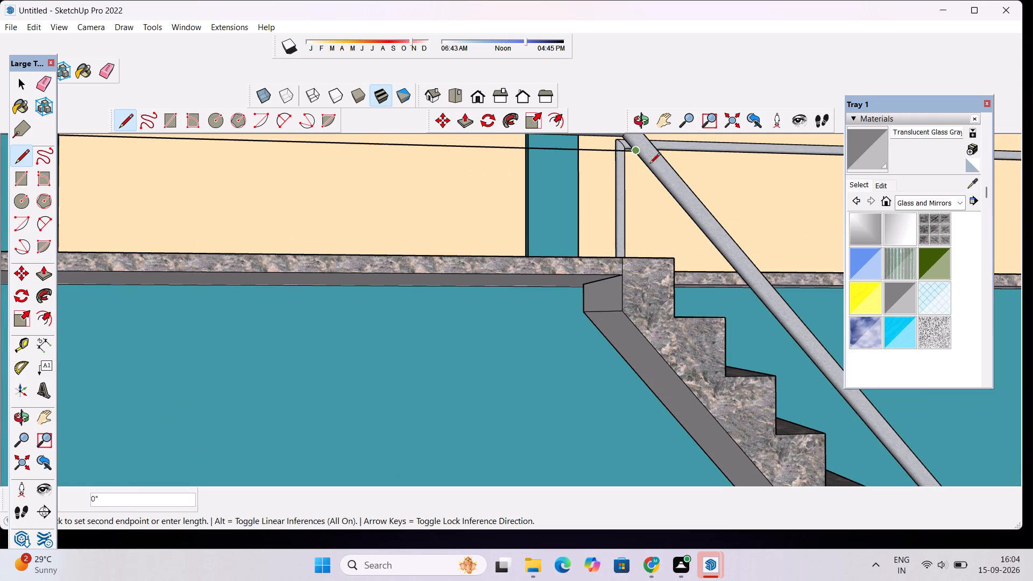
scroll(646, 171, "down", 11)
scroll(692, 239, "up", 6)
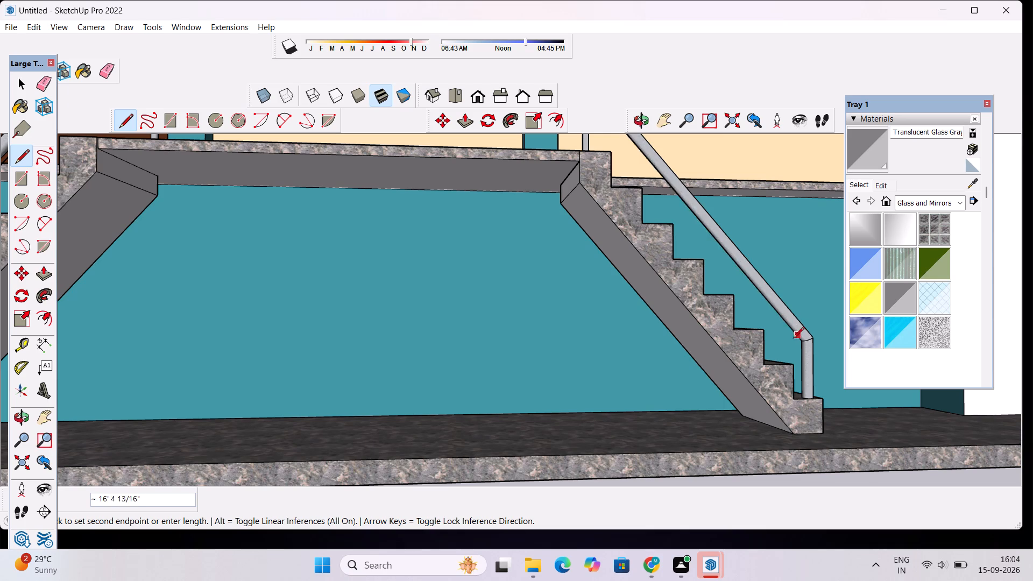
scroll(798, 344, "up", 8)
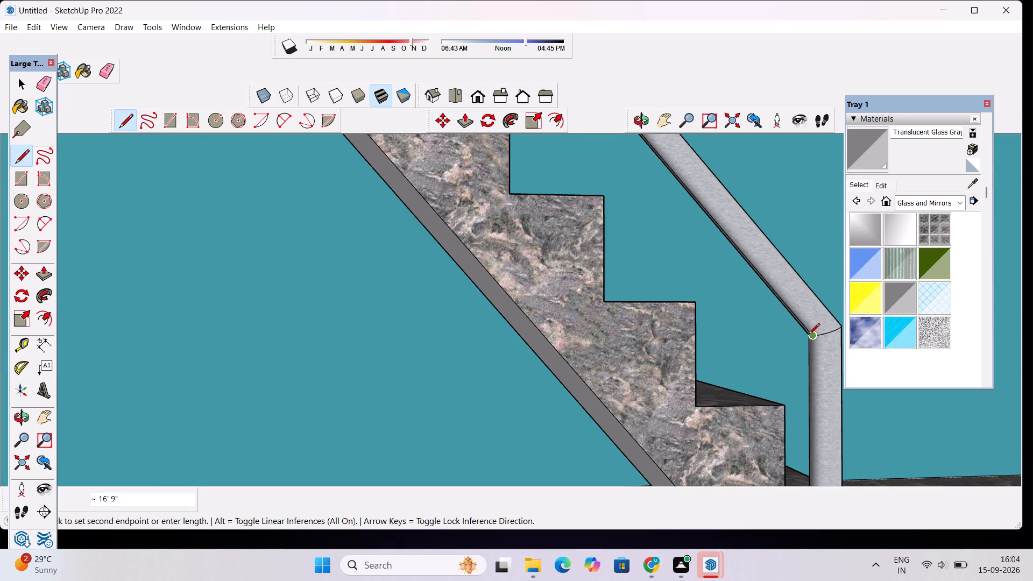
left_click(806, 340)
scroll(774, 310, "down", 6)
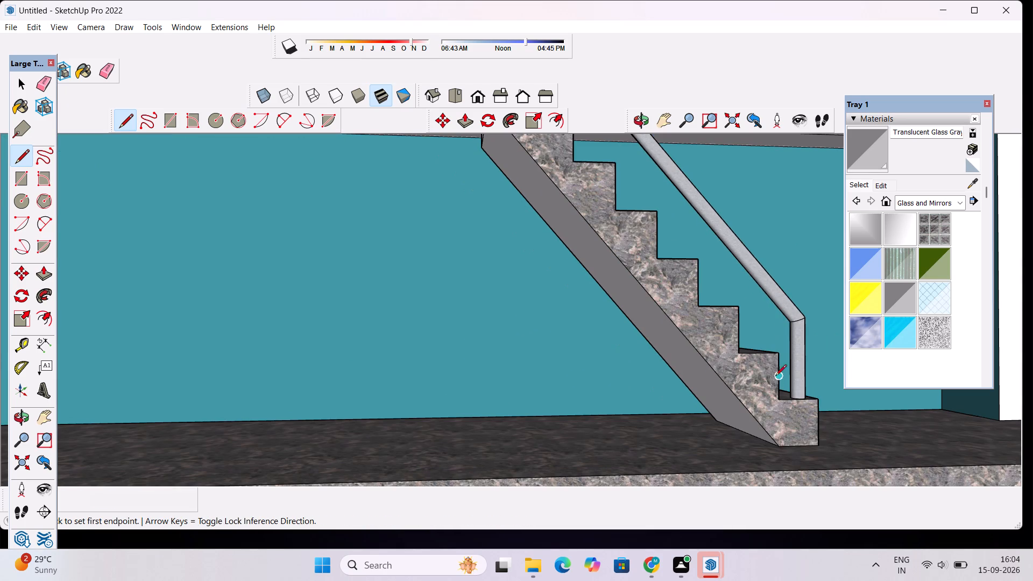
Draw a vertical line about 1' 4" long down the right stair's bottom post, starting at the handrail bend.
left_click(635, 119)
left_click_drag(541, 247, 715, 236)
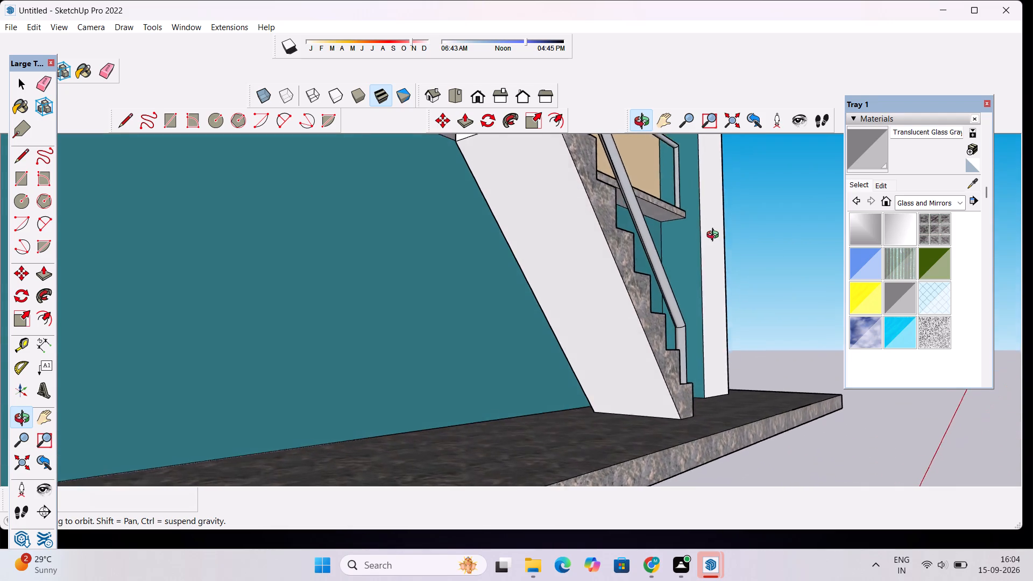
left_click_drag(715, 236, 713, 254)
scroll(683, 306, "up", 10)
left_click_drag(605, 310, 614, 304)
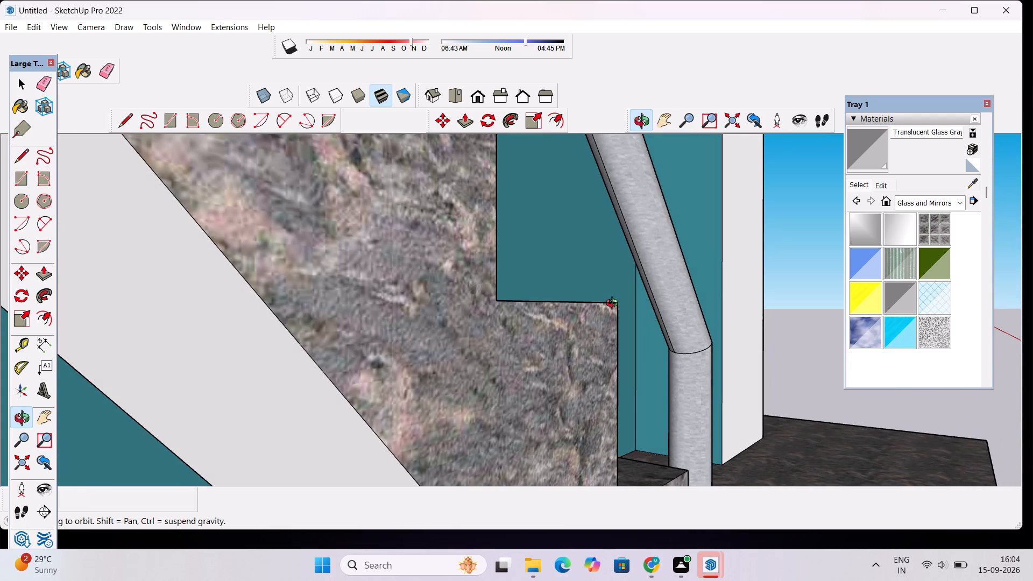
key("l")
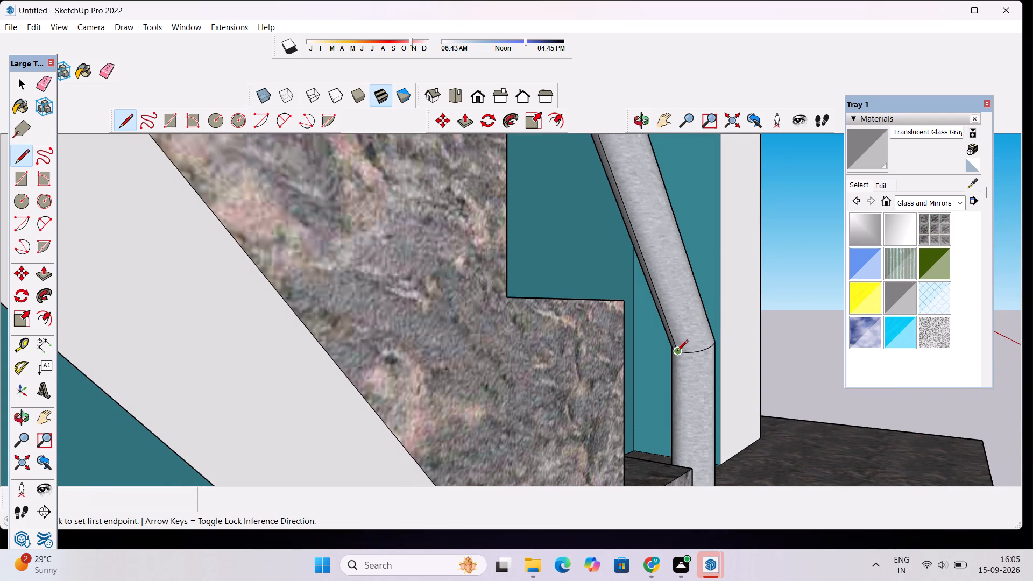
left_click(676, 351)
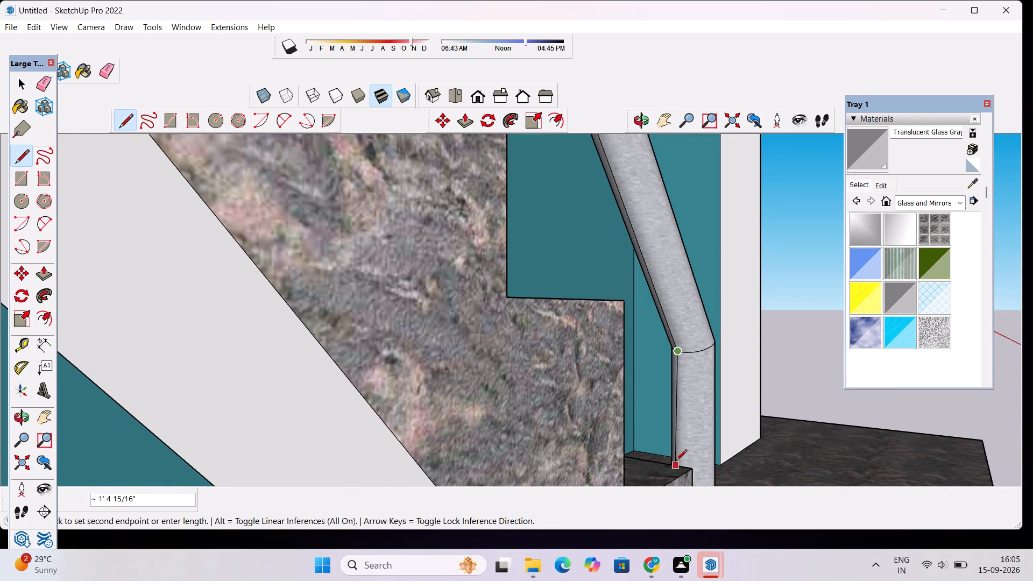
scroll(676, 454, "up", 7)
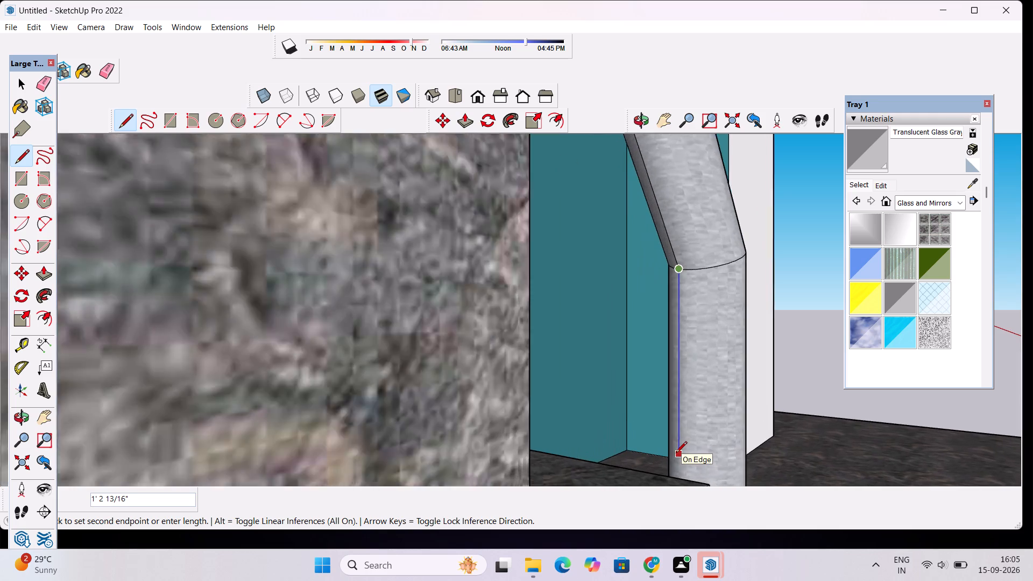
scroll(676, 454, "up", 1)
scroll(676, 454, "down", 6)
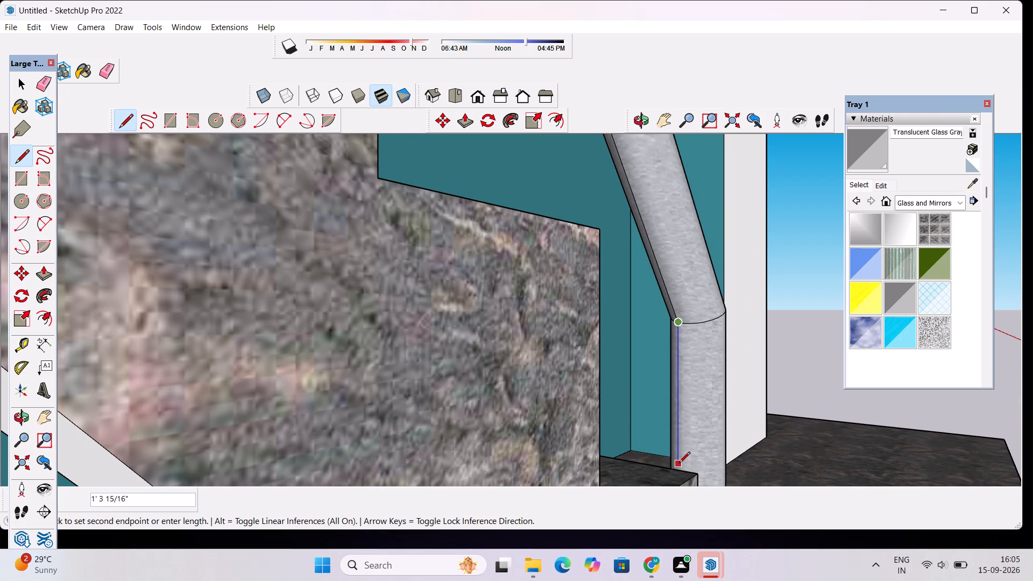
left_click(679, 464)
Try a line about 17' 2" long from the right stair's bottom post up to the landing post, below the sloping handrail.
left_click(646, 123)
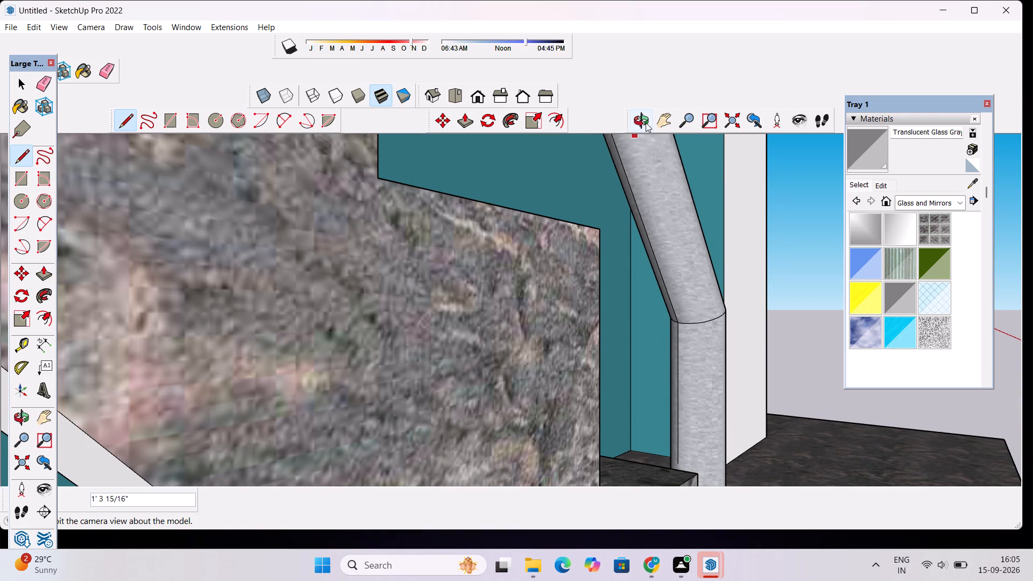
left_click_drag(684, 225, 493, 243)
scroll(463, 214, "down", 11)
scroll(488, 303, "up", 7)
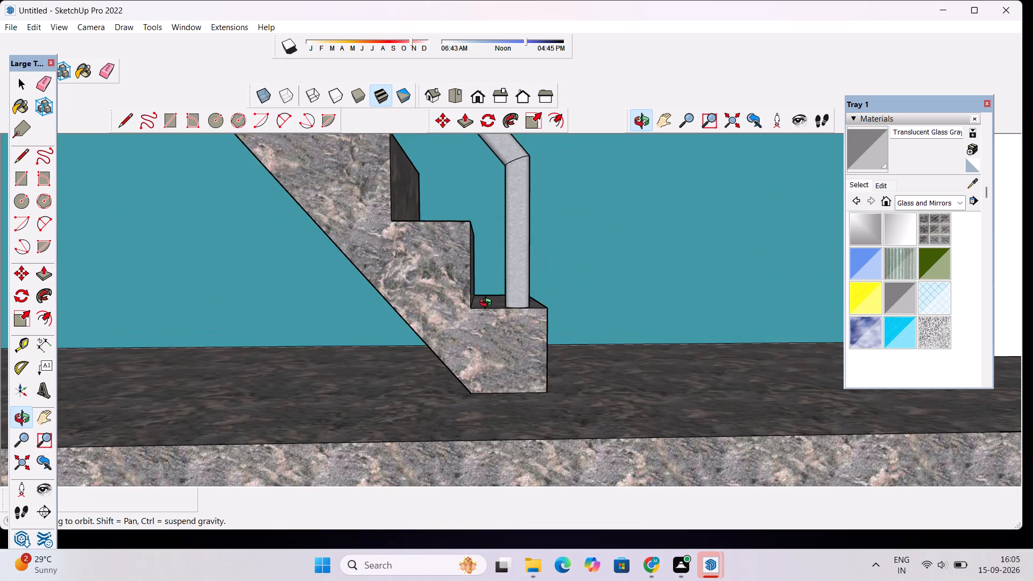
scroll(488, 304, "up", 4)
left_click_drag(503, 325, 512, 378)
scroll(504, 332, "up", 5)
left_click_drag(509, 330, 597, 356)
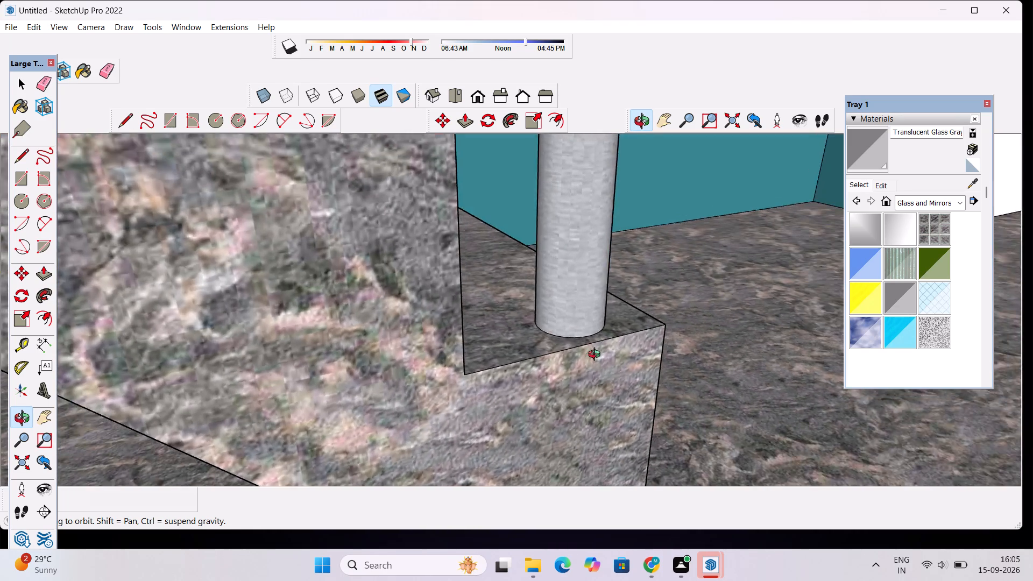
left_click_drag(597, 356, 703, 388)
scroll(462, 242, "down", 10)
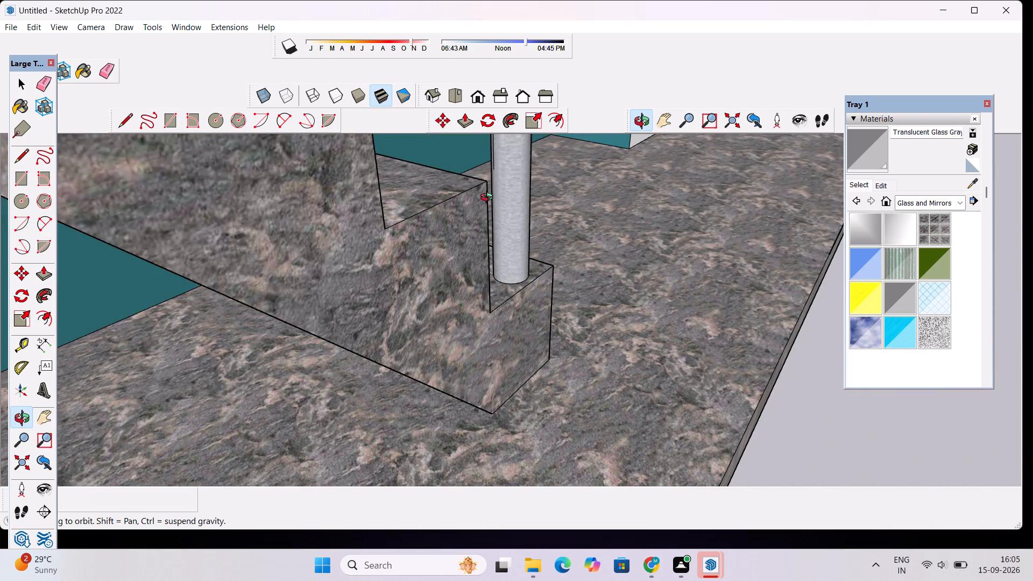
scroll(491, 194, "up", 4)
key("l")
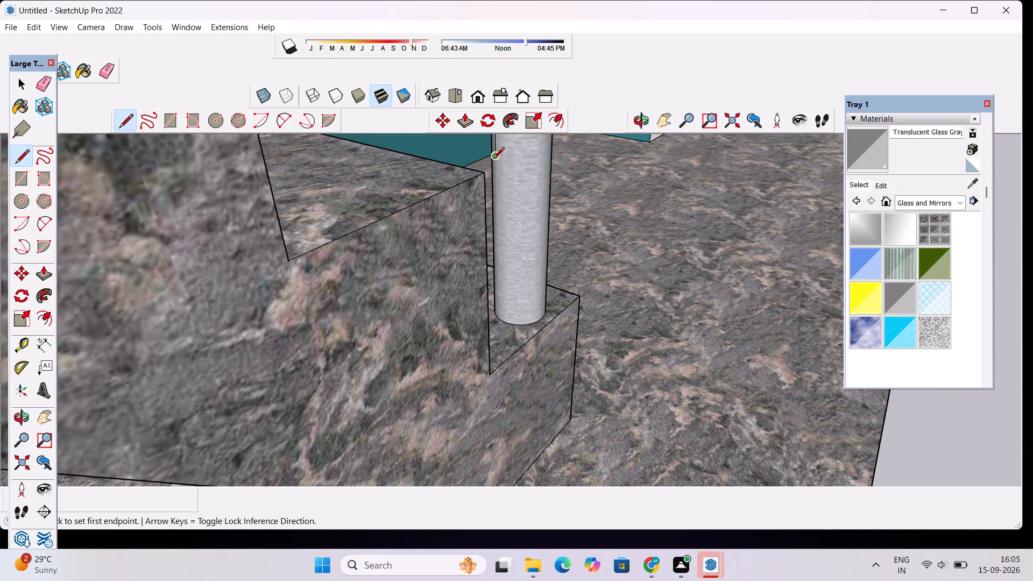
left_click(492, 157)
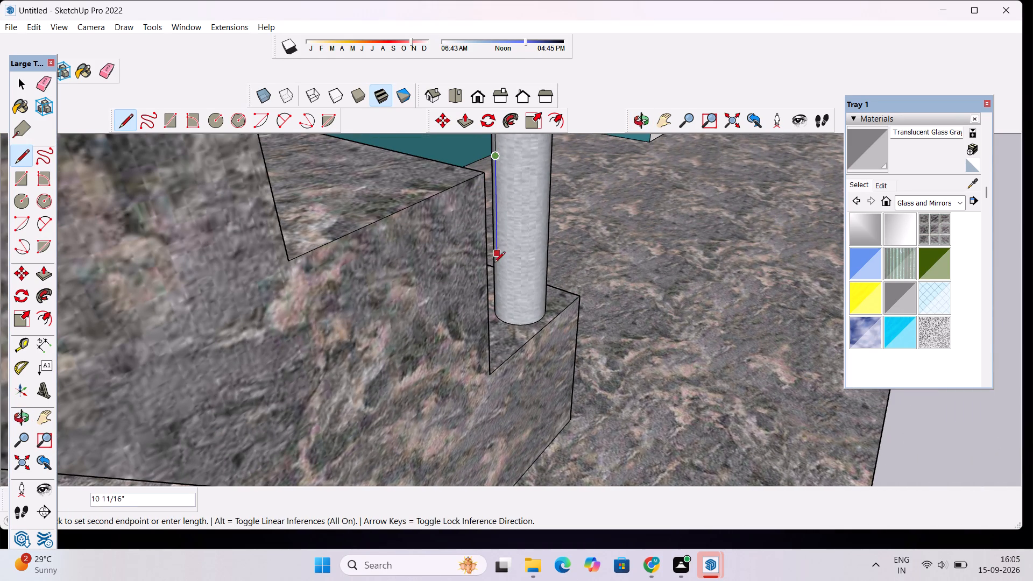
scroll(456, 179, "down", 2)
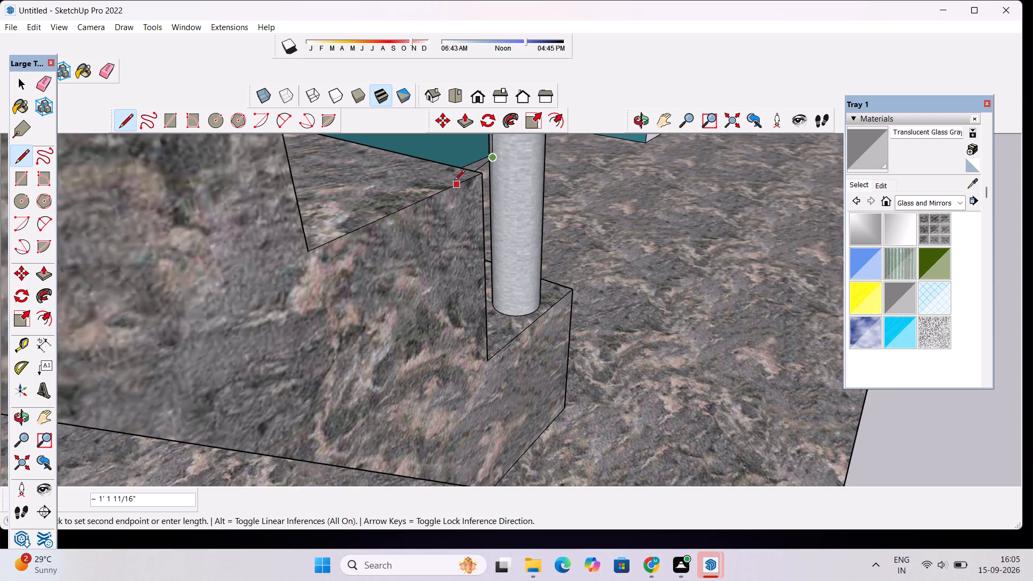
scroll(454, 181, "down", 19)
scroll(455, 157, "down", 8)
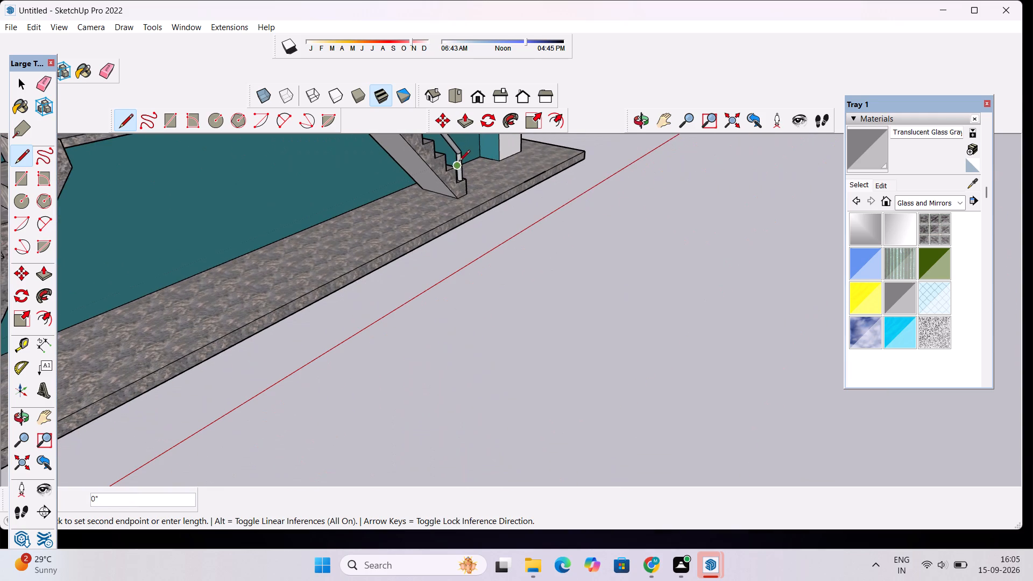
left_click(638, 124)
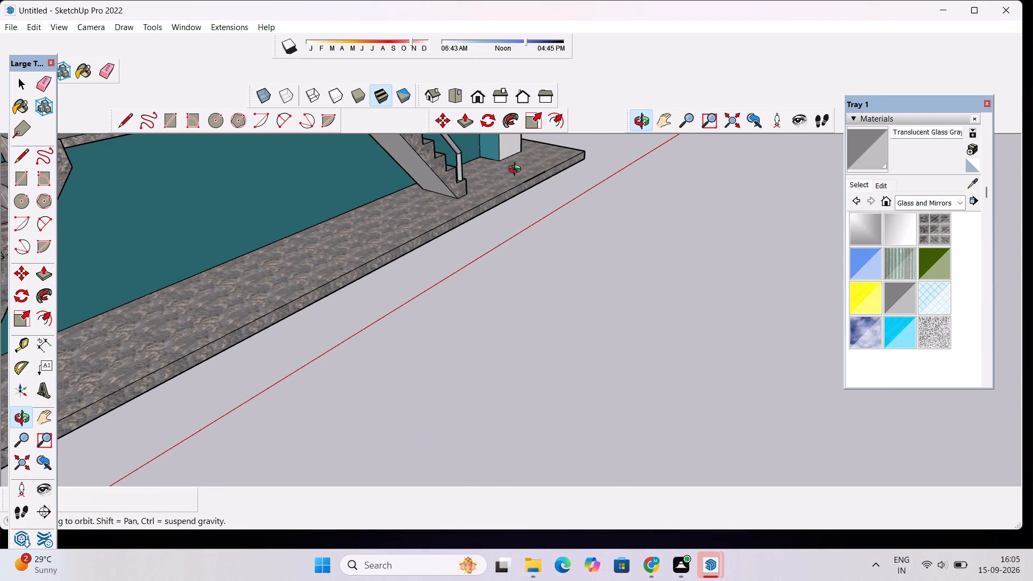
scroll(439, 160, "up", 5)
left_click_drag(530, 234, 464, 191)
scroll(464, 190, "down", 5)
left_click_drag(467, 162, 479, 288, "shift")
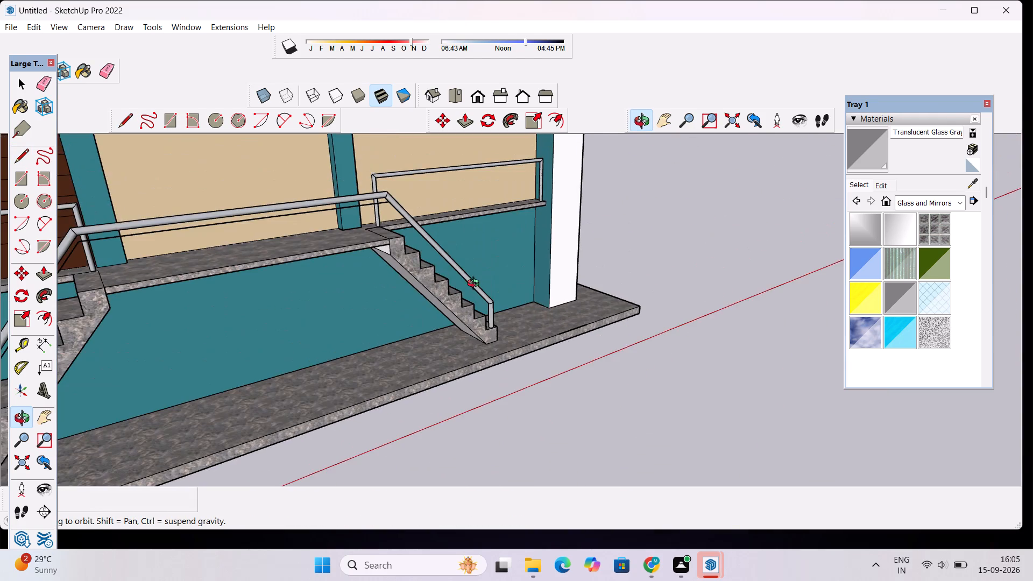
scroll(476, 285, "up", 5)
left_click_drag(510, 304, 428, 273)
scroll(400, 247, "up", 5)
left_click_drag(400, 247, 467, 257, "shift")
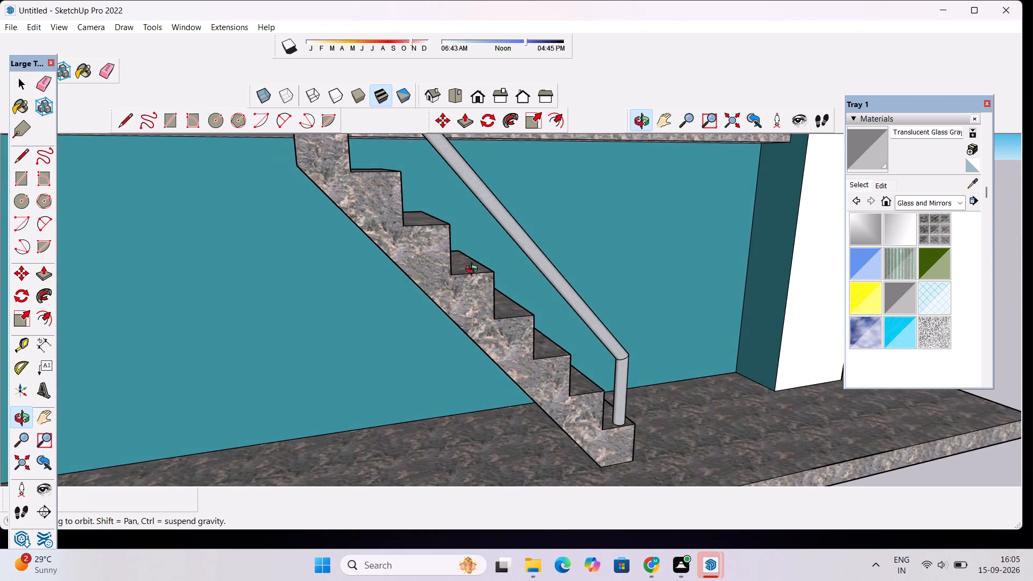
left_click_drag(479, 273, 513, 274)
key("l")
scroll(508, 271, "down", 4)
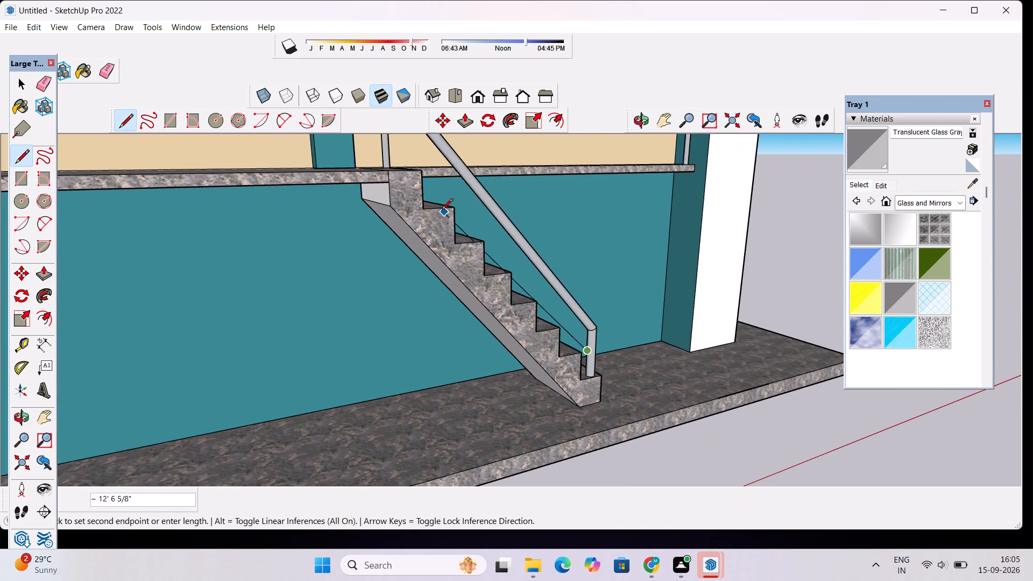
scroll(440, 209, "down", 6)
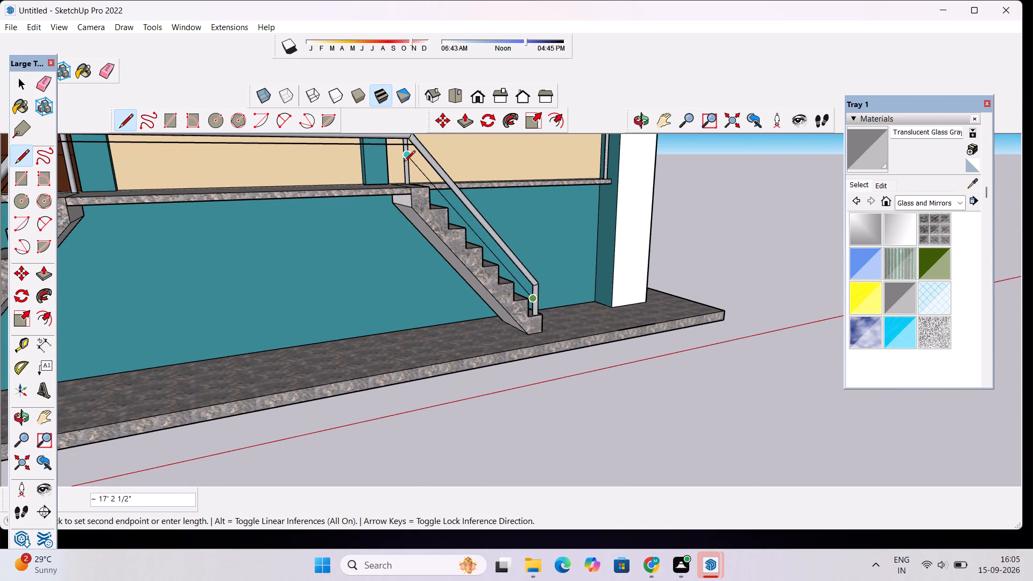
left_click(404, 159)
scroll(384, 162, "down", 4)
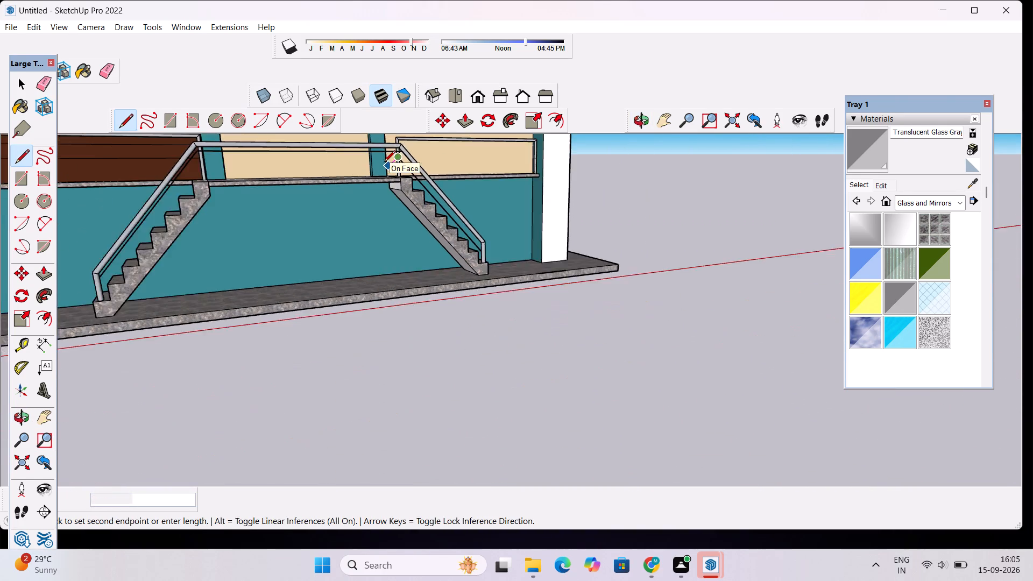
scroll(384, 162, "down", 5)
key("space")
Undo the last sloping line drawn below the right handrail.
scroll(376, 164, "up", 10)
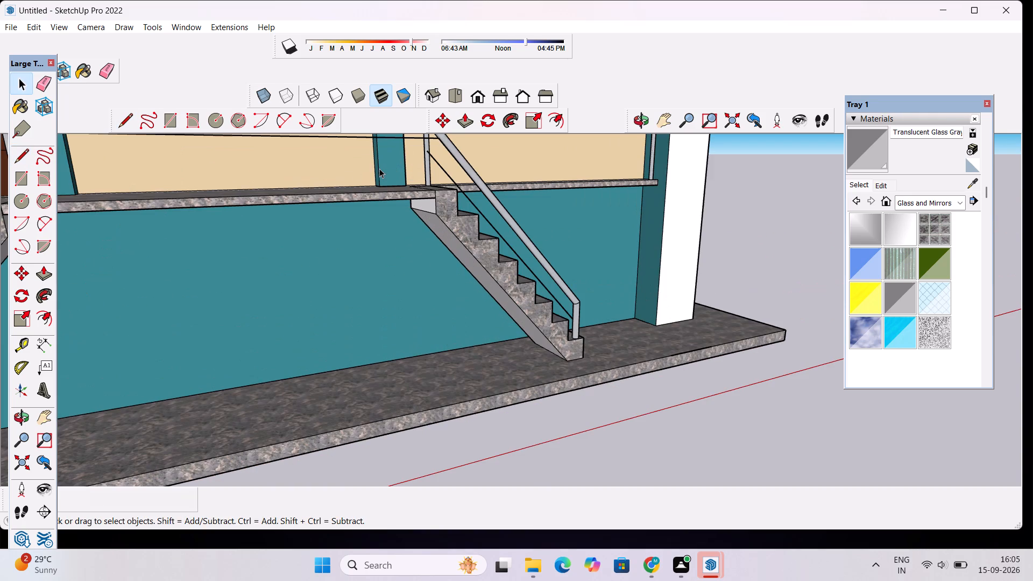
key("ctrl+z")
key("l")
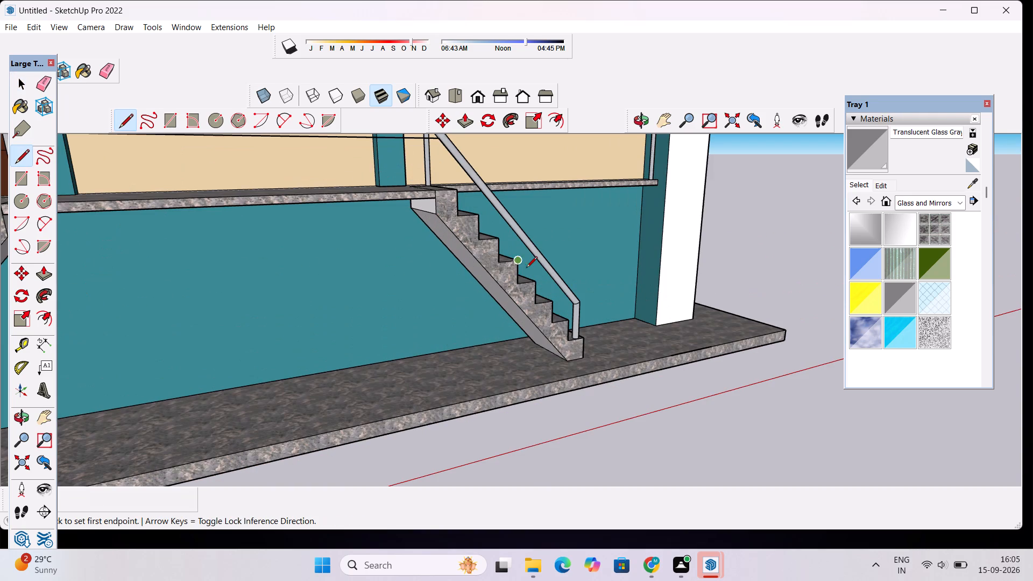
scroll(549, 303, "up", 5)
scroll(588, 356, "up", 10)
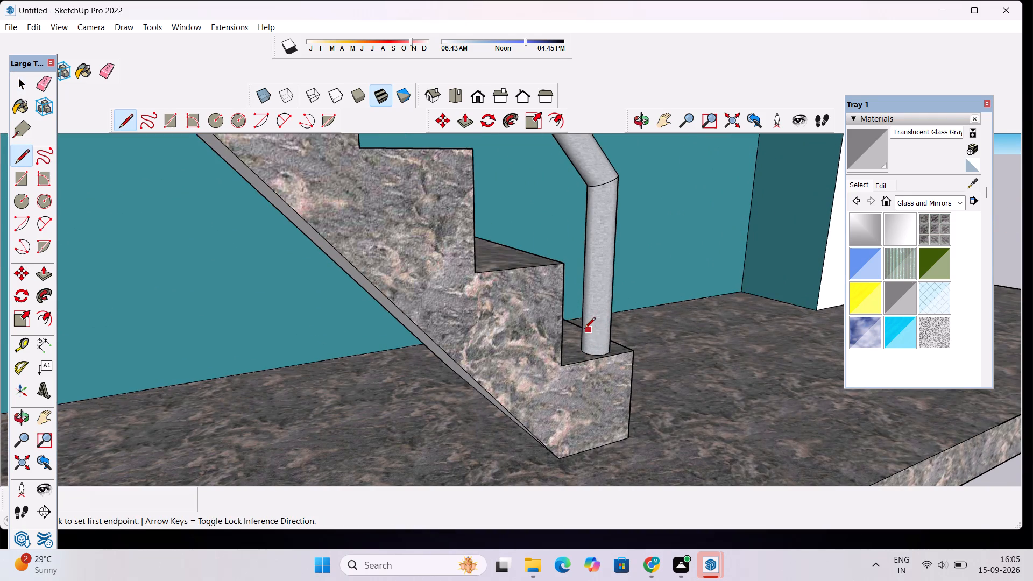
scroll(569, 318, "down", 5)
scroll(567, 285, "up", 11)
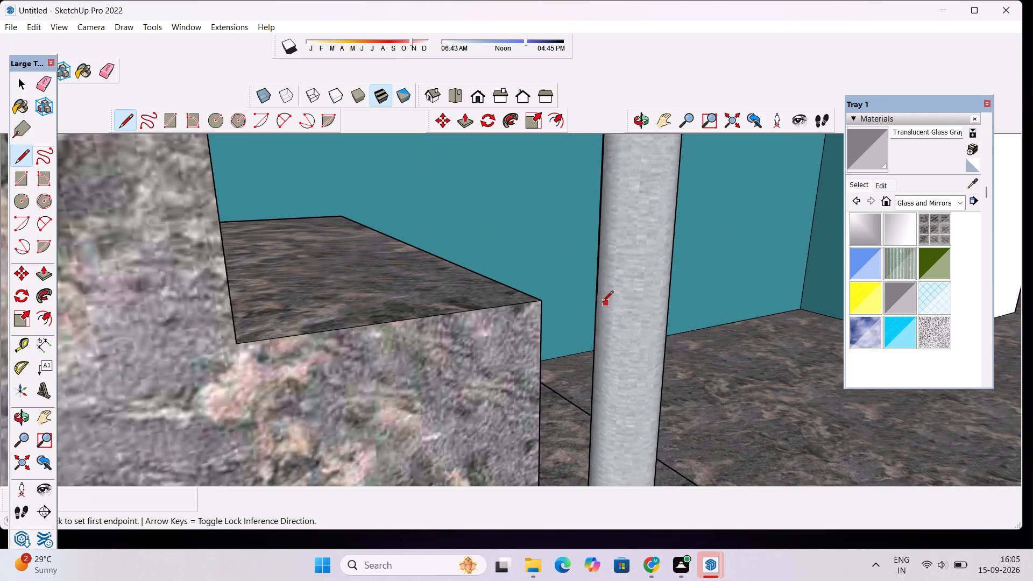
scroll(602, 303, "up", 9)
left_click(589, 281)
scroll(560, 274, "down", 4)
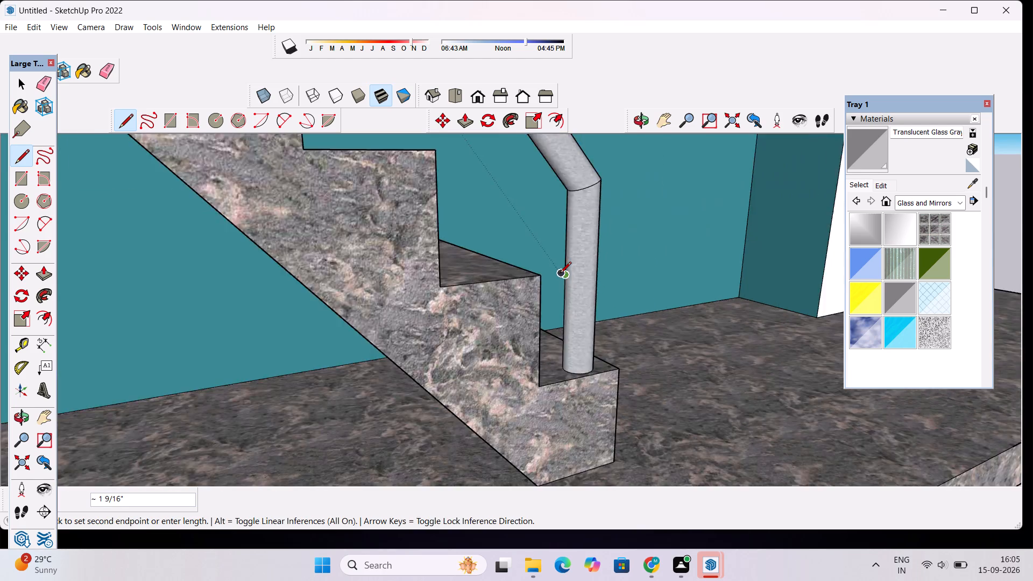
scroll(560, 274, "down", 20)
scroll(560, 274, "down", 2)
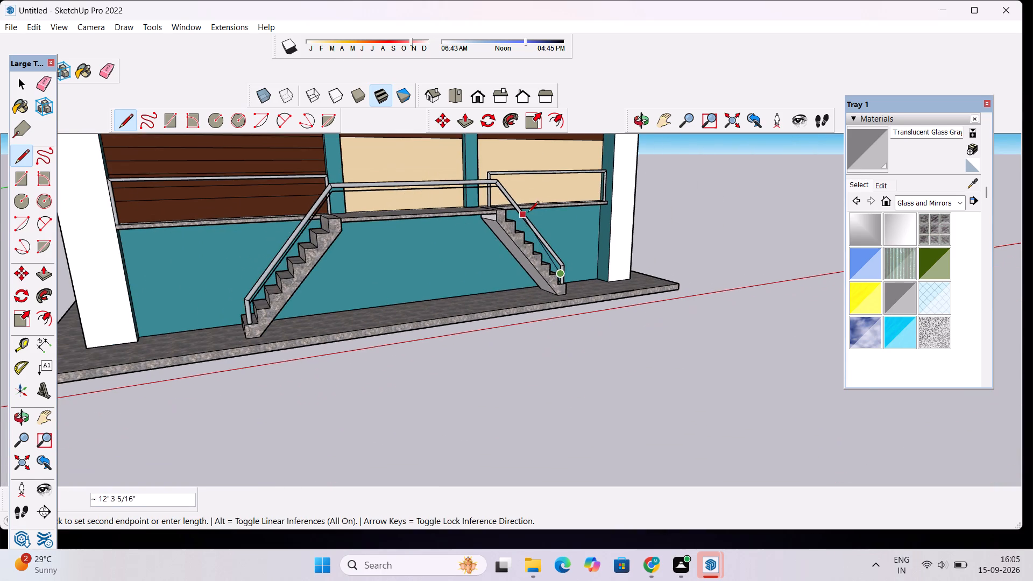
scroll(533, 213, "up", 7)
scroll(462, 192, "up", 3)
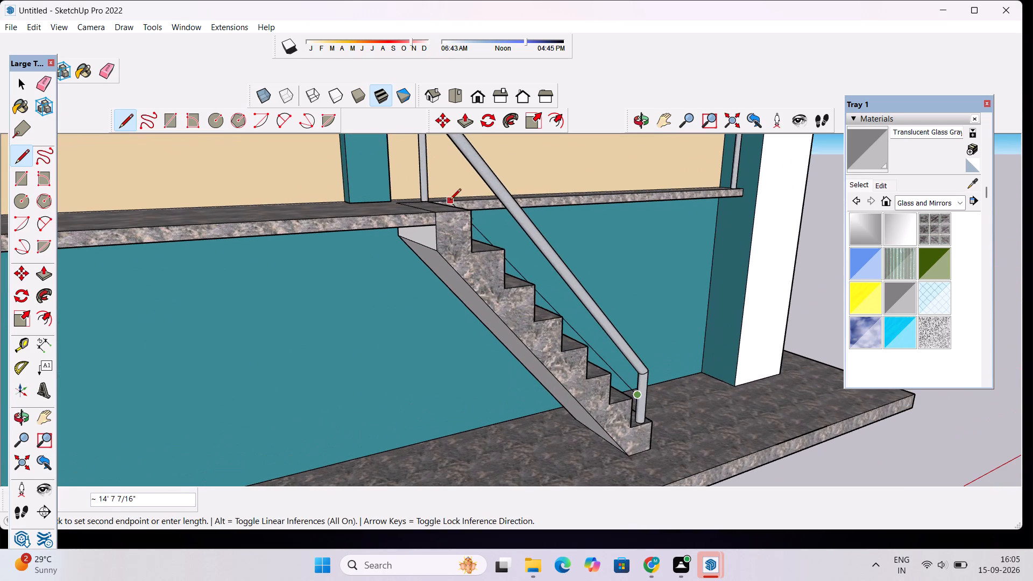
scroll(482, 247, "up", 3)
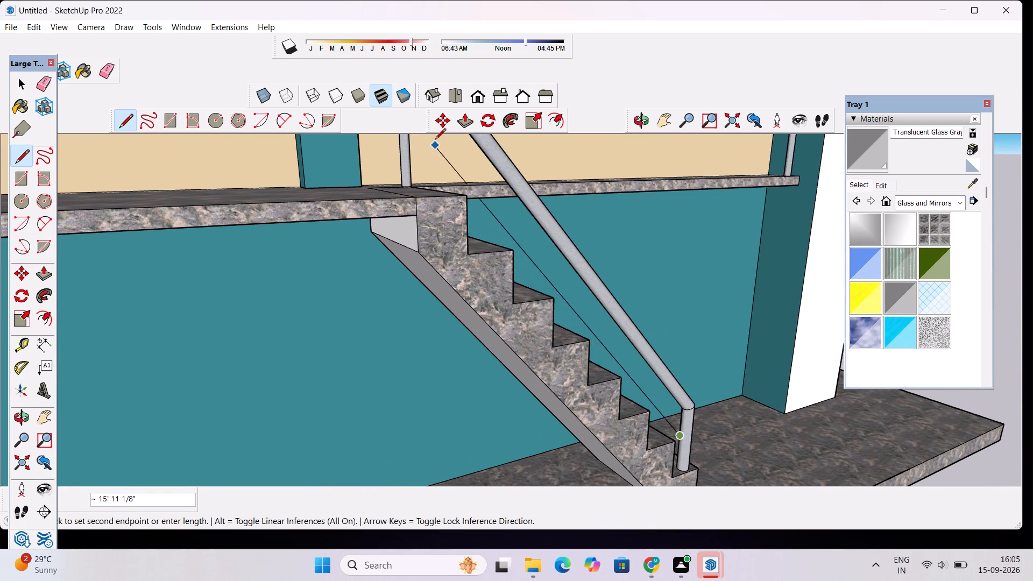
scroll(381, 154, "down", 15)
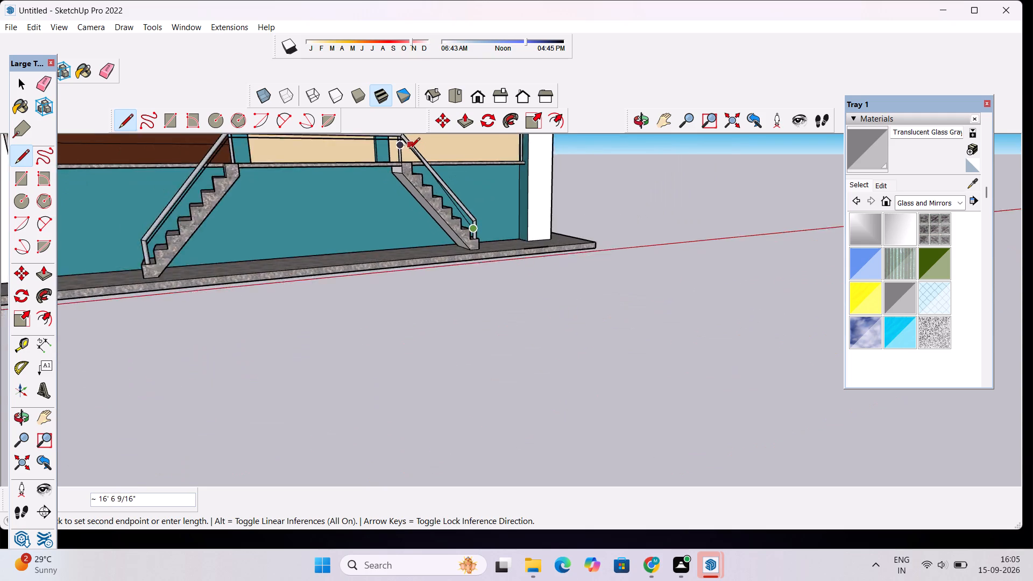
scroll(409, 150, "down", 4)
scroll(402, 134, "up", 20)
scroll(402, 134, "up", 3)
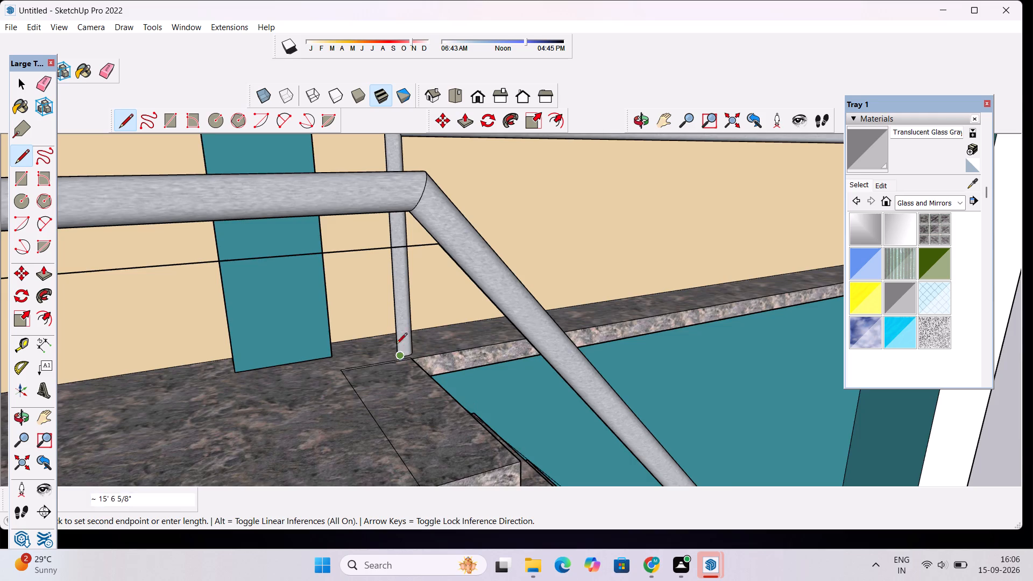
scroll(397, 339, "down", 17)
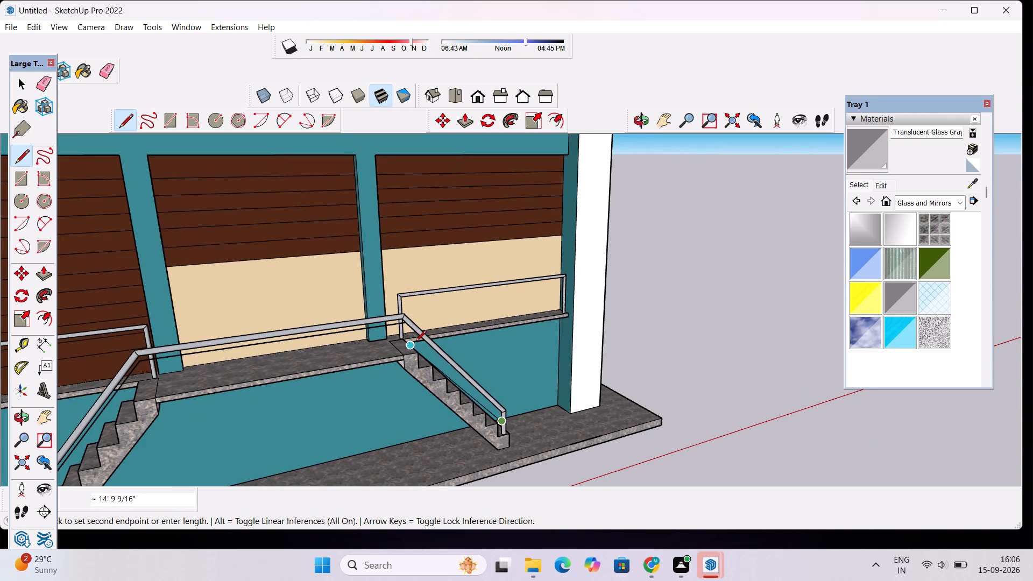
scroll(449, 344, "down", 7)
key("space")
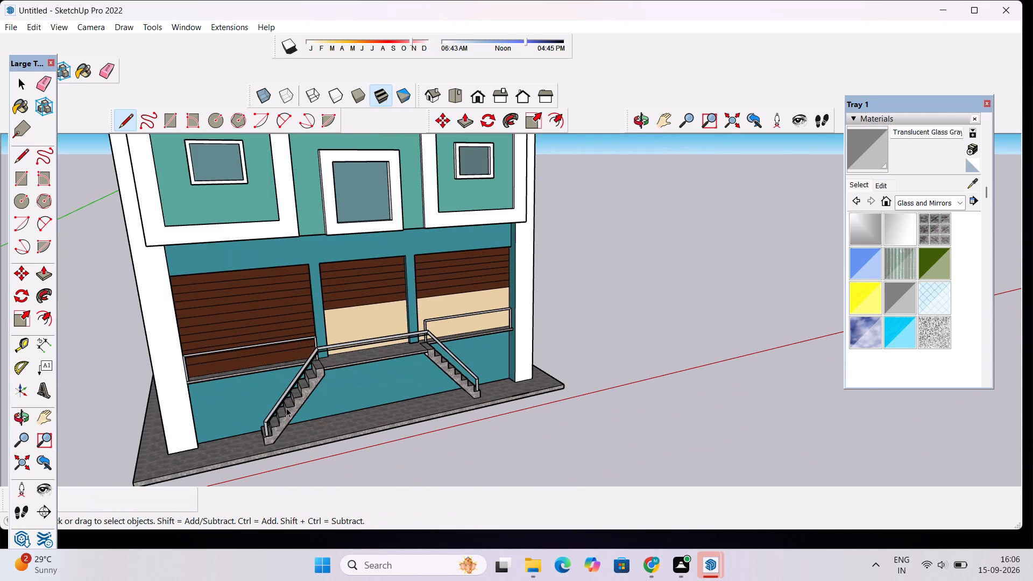
Draw a short line down the left stair's bottom post, starting at the lower end of the sloping rail line.
scroll(287, 417, "up", 9)
key("l")
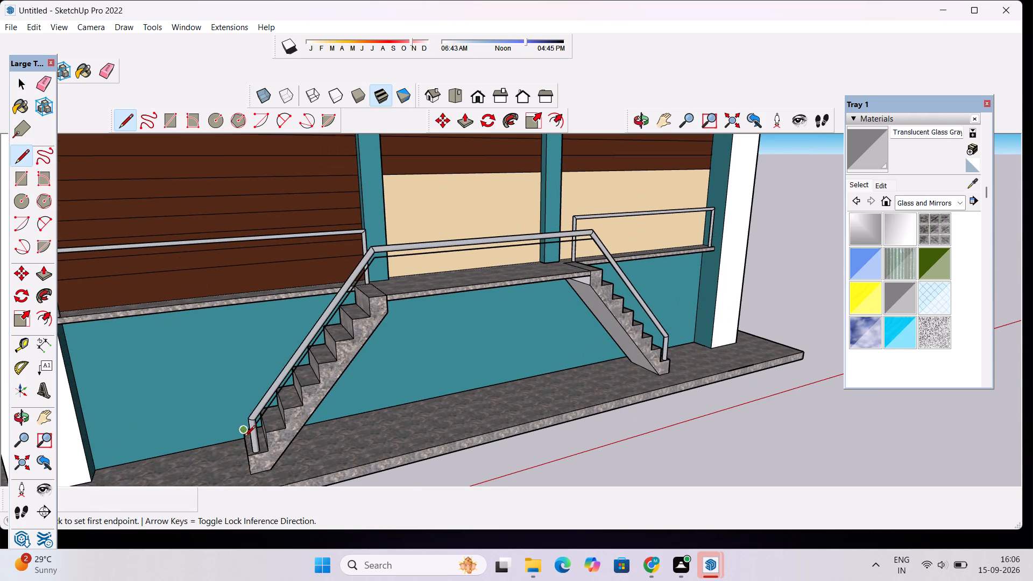
scroll(244, 440, "down", 2)
scroll(248, 454, "up", 16)
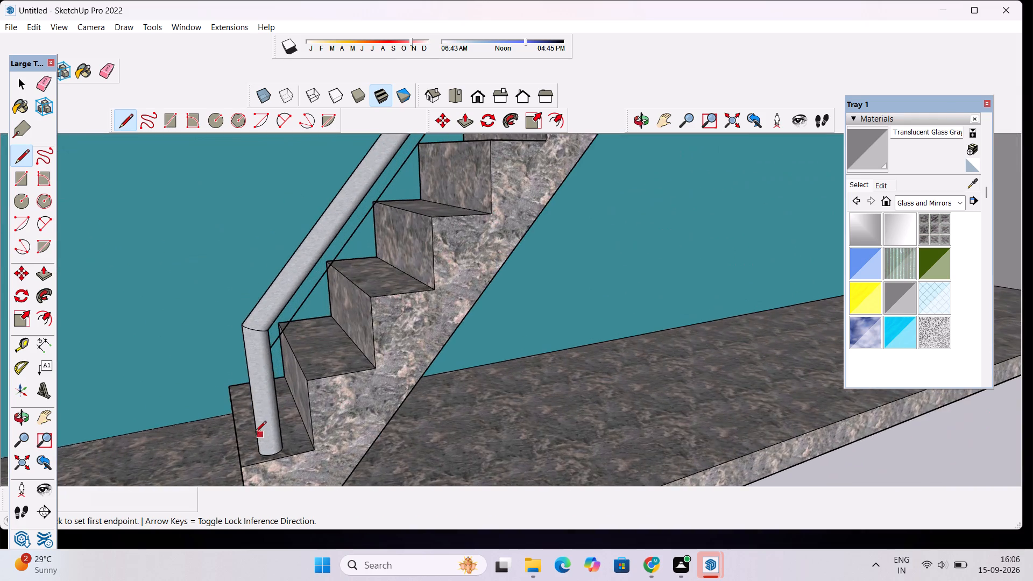
scroll(259, 408, "up", 3)
scroll(445, 360, "up", 5)
scroll(494, 354, "down", 9)
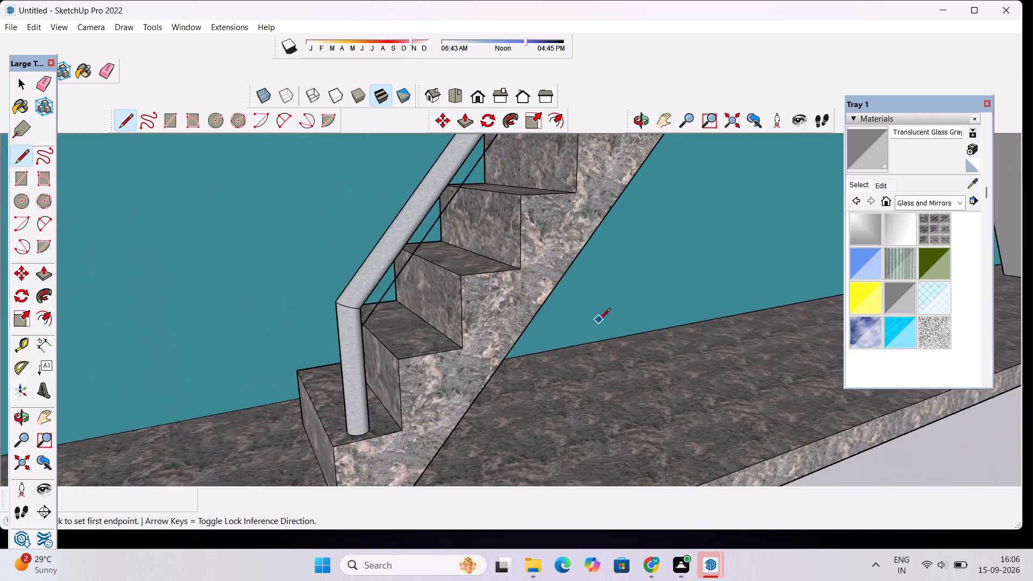
left_click(643, 117)
left_click_drag(655, 209, 501, 286)
scroll(405, 350, "up", 4)
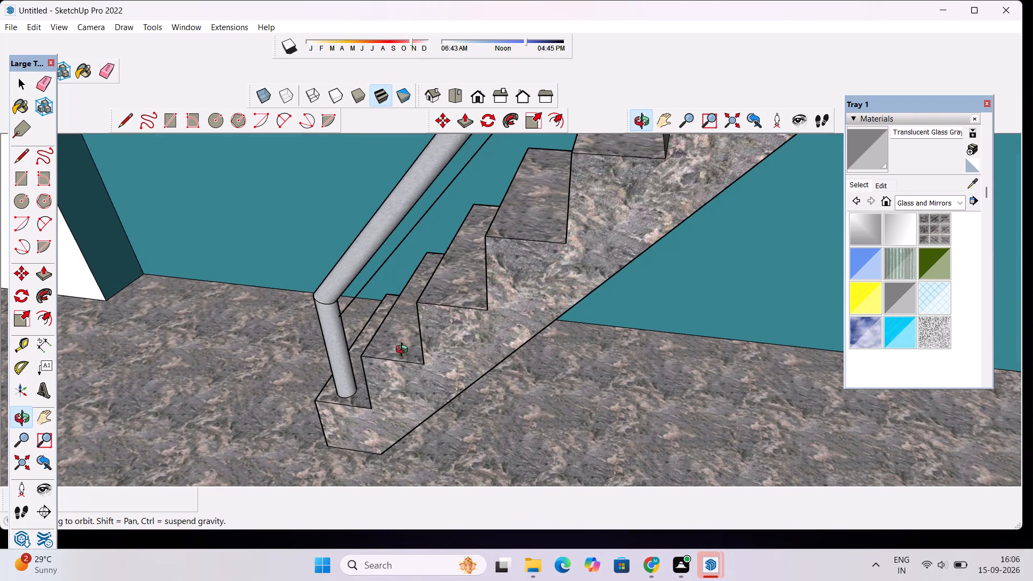
key("l")
scroll(341, 325, "up", 5)
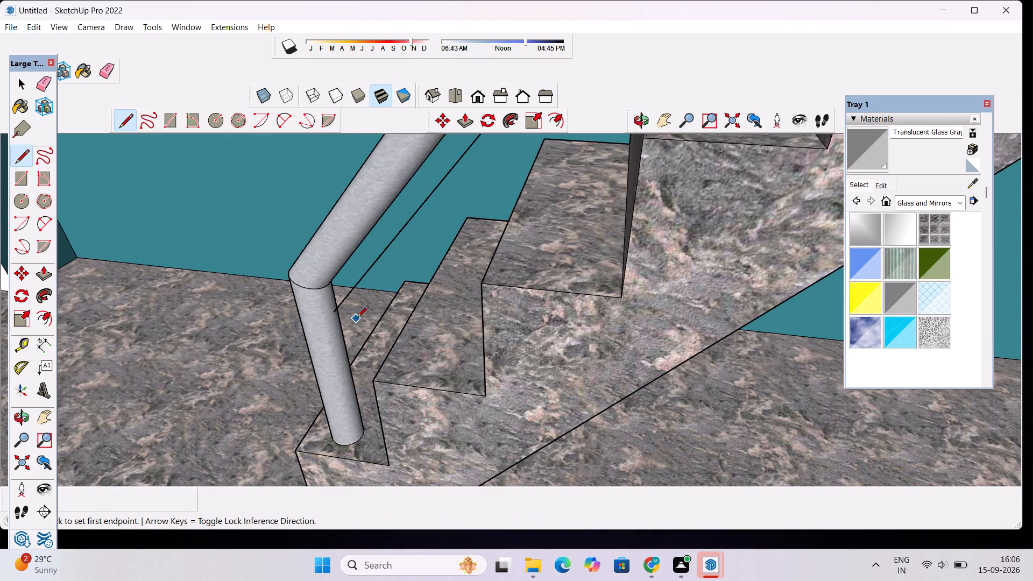
scroll(357, 318, "up", 3)
left_click(293, 301)
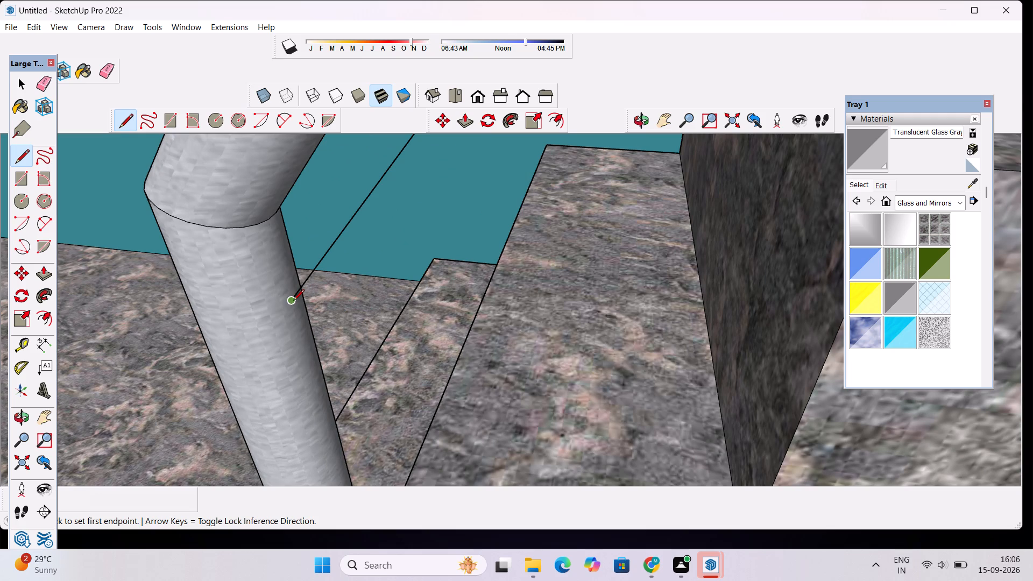
left_click(305, 345)
Extend the short line on the left stair's bottom post about 1' 1" further down the post.
scroll(288, 313, "down", 6)
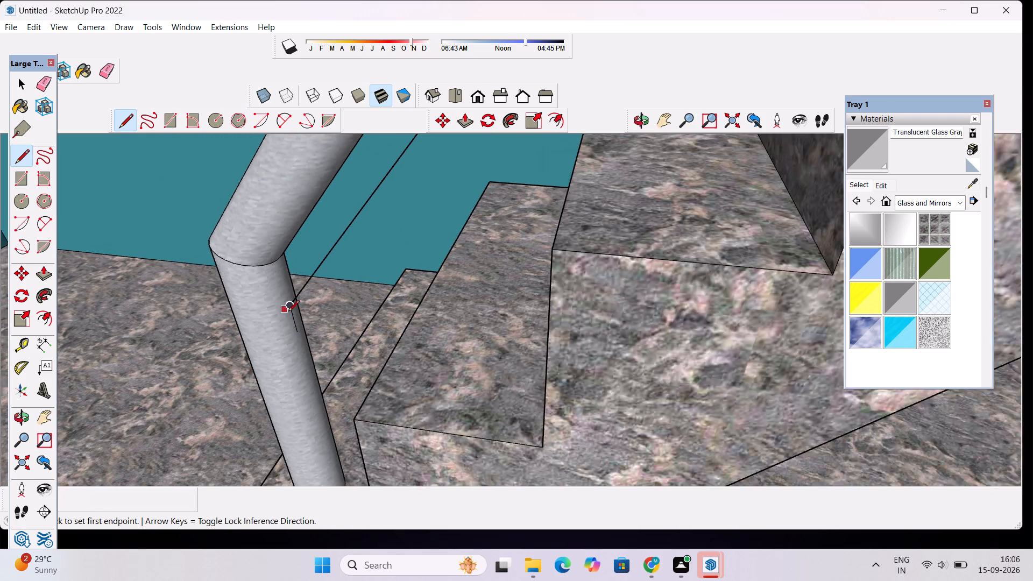
scroll(288, 312, "down", 6)
scroll(300, 373, "up", 4)
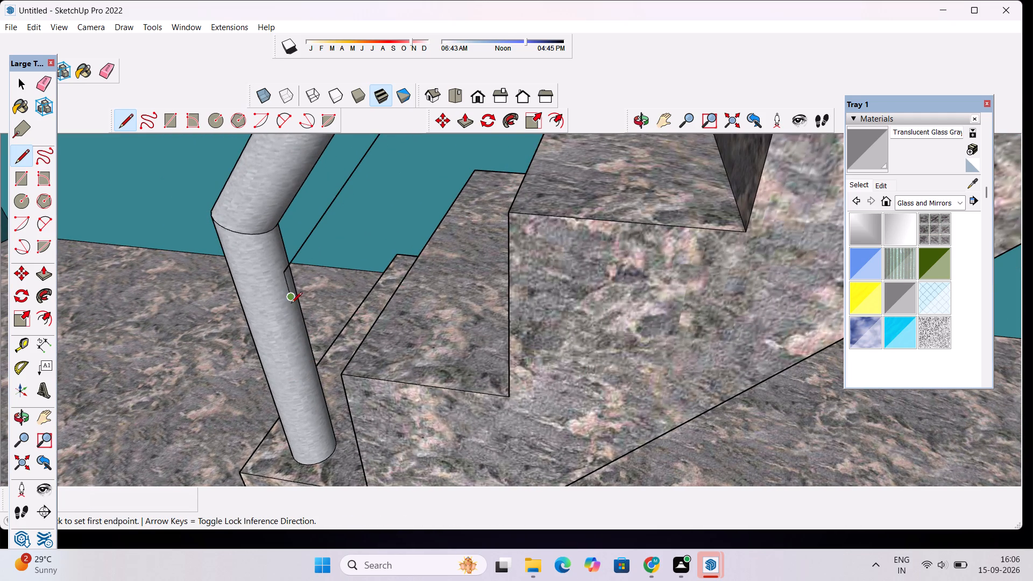
scroll(289, 300, "up", 9)
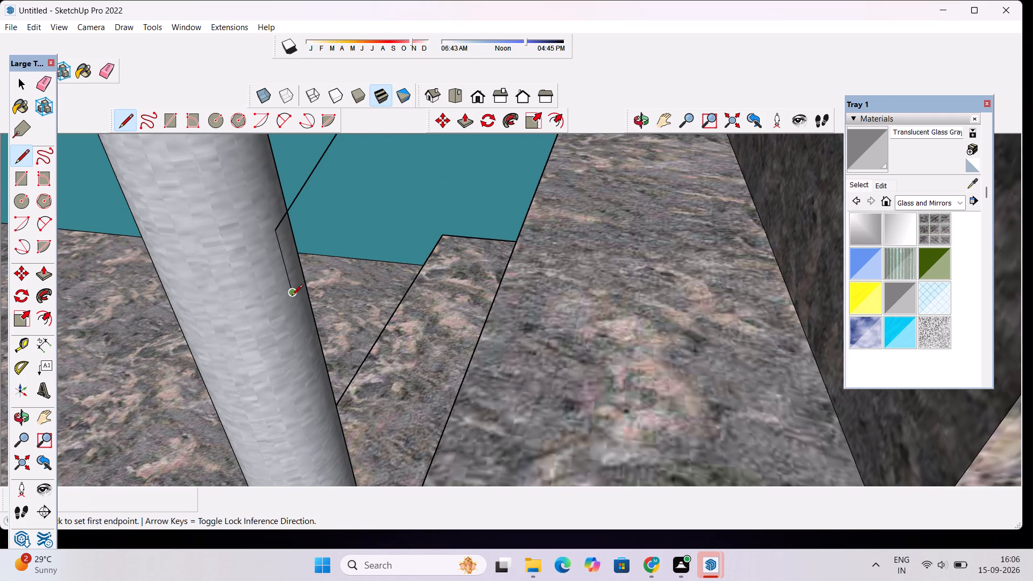
left_click(292, 294)
scroll(319, 308, "down", 10)
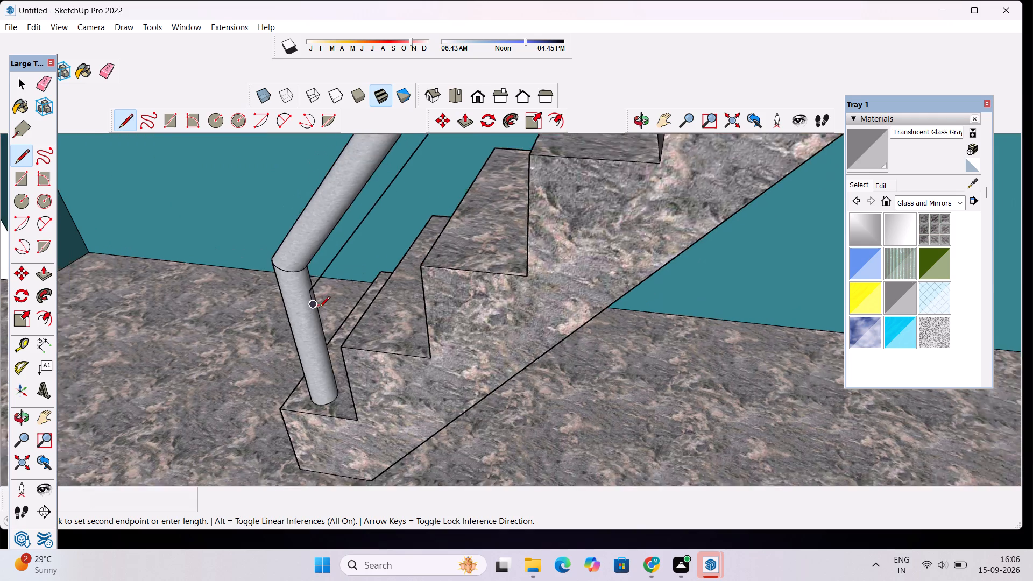
scroll(319, 308, "down", 1)
scroll(329, 366, "up", 5)
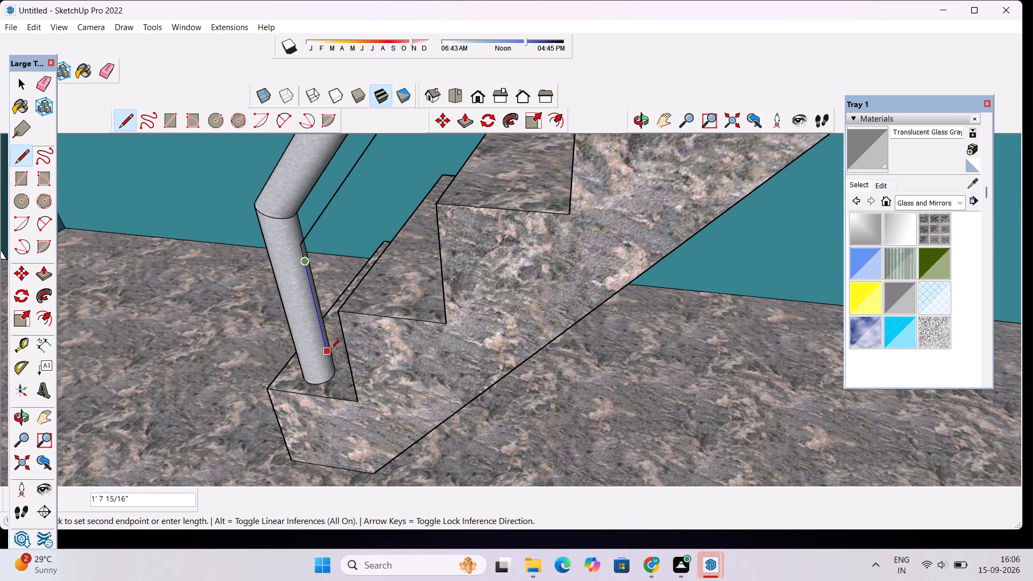
left_click(323, 318)
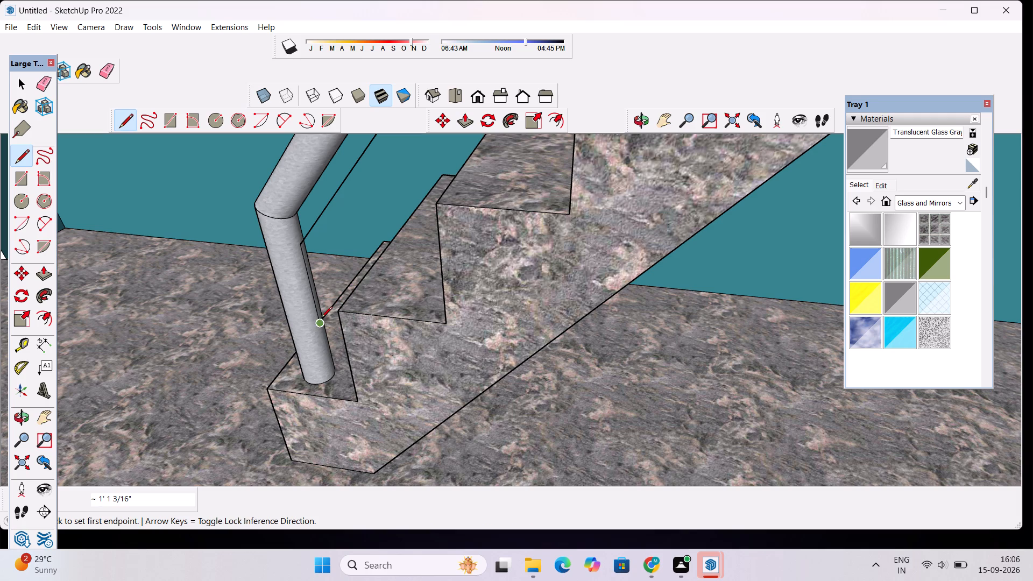
Draw a sloping line from the lower mark on the left stair's bottom post up to the stair's top corner at the landing.
left_click(319, 322)
scroll(349, 278, "down", 17)
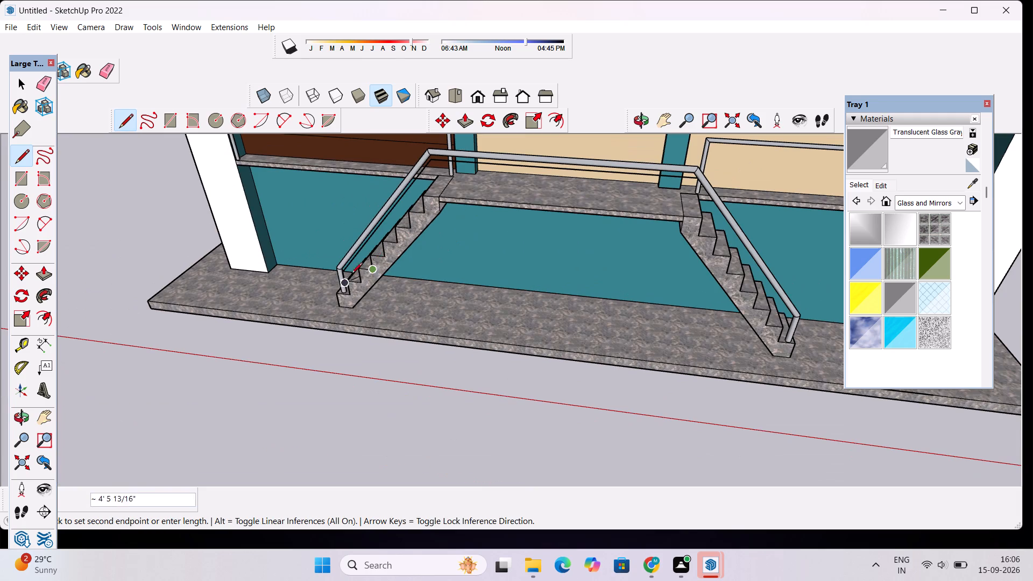
scroll(404, 228, "up", 4)
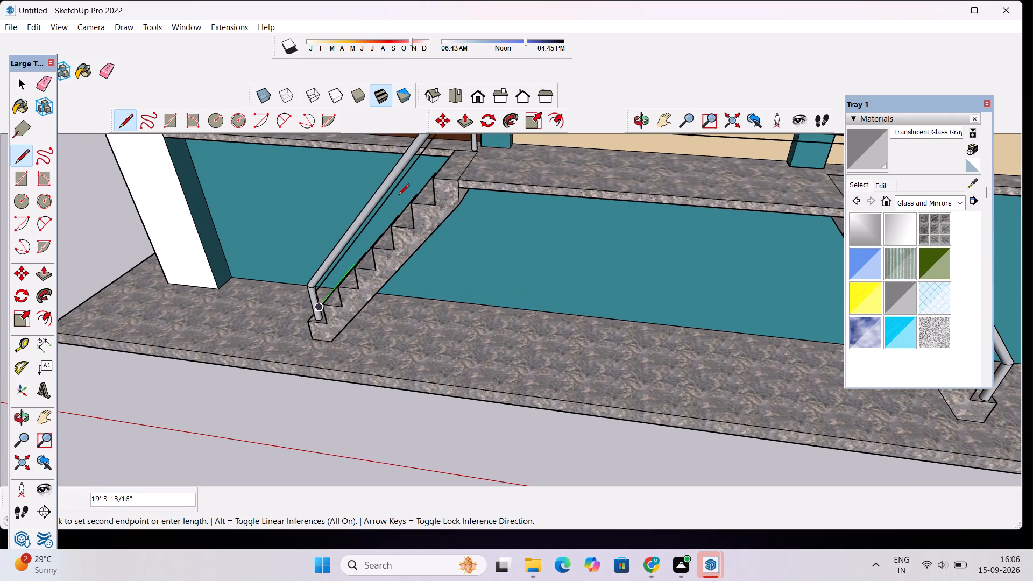
scroll(416, 208, "down", 13)
scroll(413, 197, "up", 7)
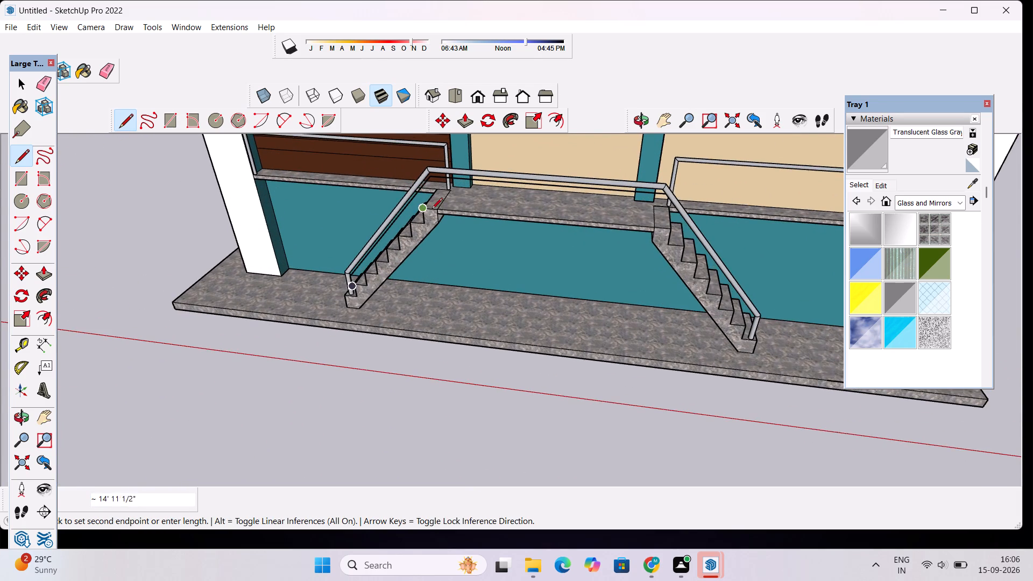
scroll(431, 213, "up", 7)
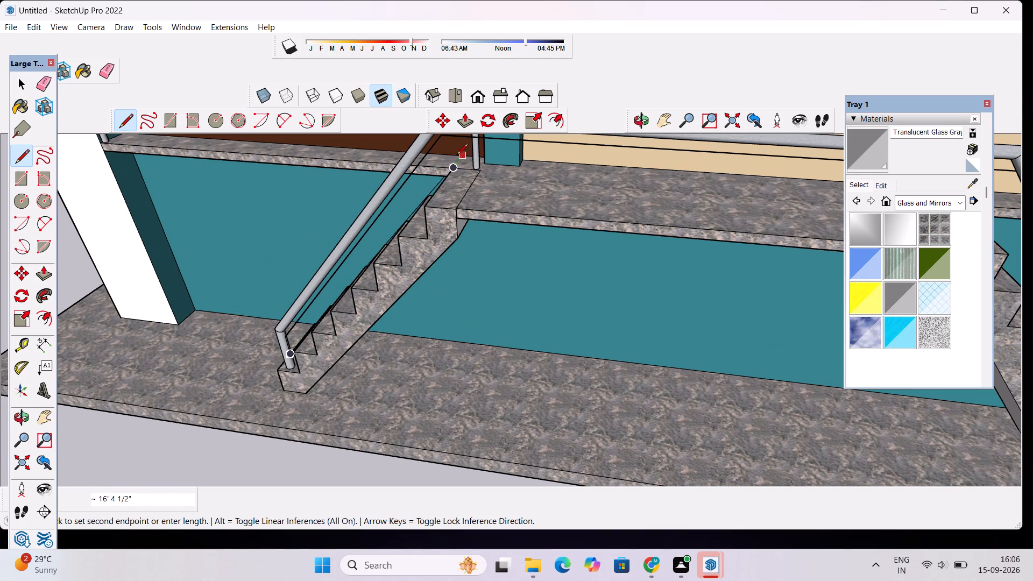
scroll(457, 155, "down", 2)
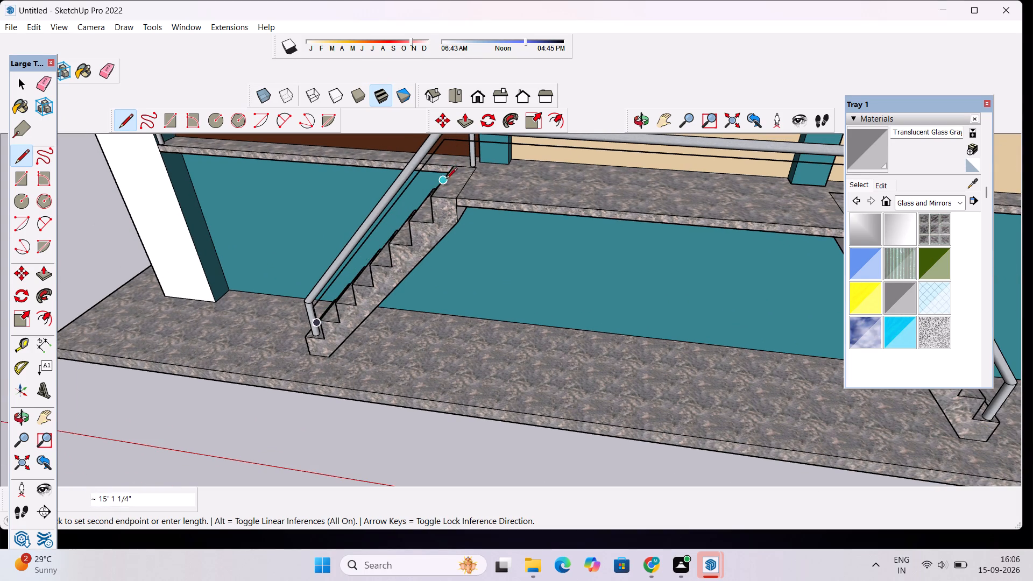
scroll(448, 187, "down", 6)
scroll(449, 189, "up", 11)
scroll(451, 206, "down", 8)
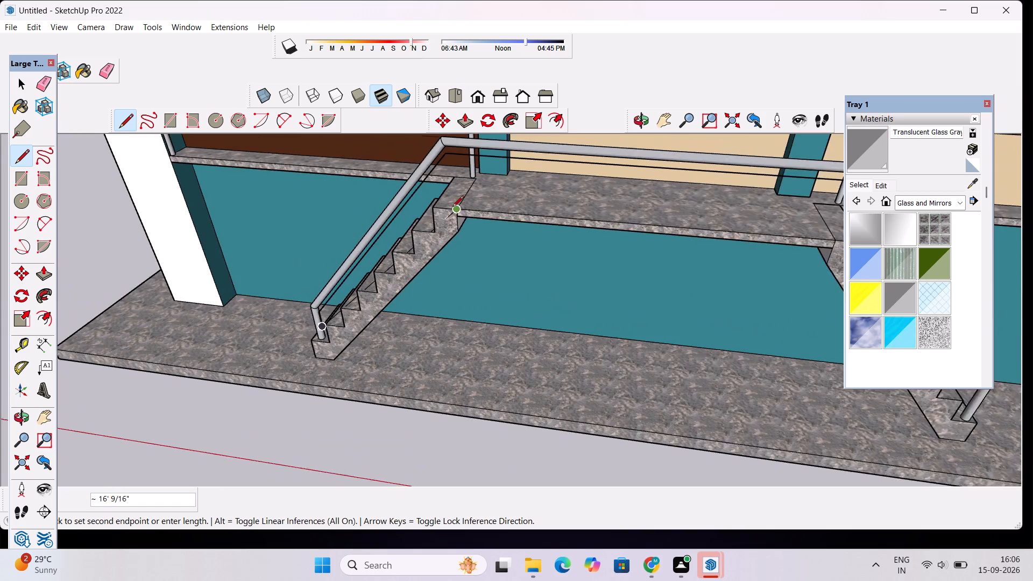
scroll(404, 231, "up", 10)
scroll(393, 249, "down", 9)
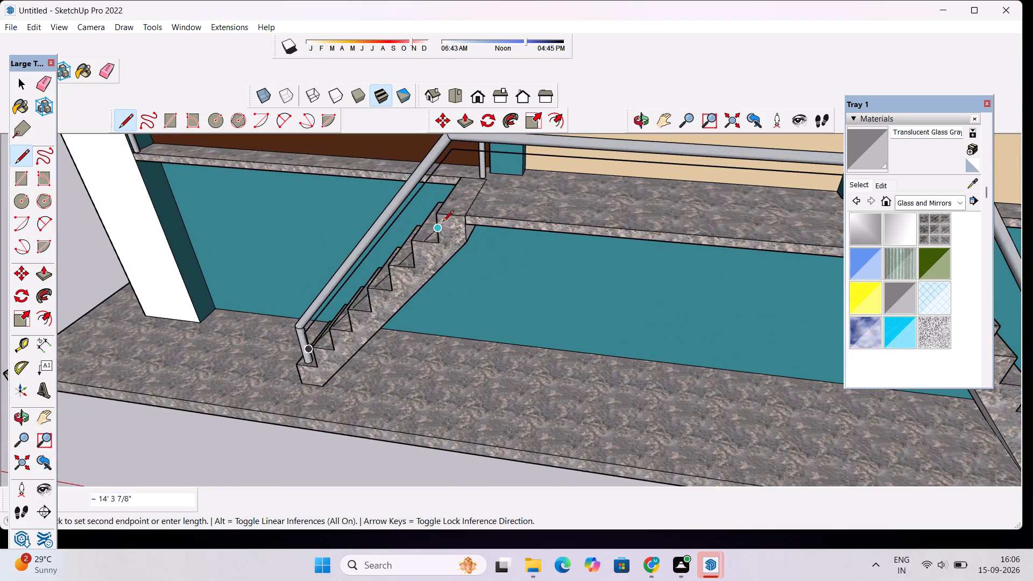
scroll(443, 204, "up", 1)
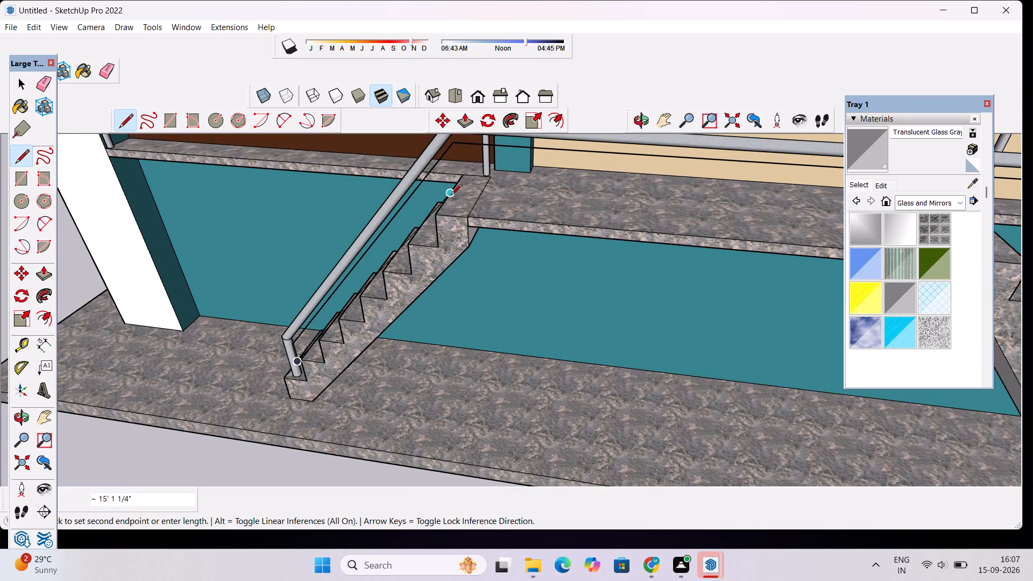
left_click(643, 123)
left_click_drag(483, 221, 565, 195)
scroll(487, 212, "down", 4)
left_click_drag(464, 216, 452, 269)
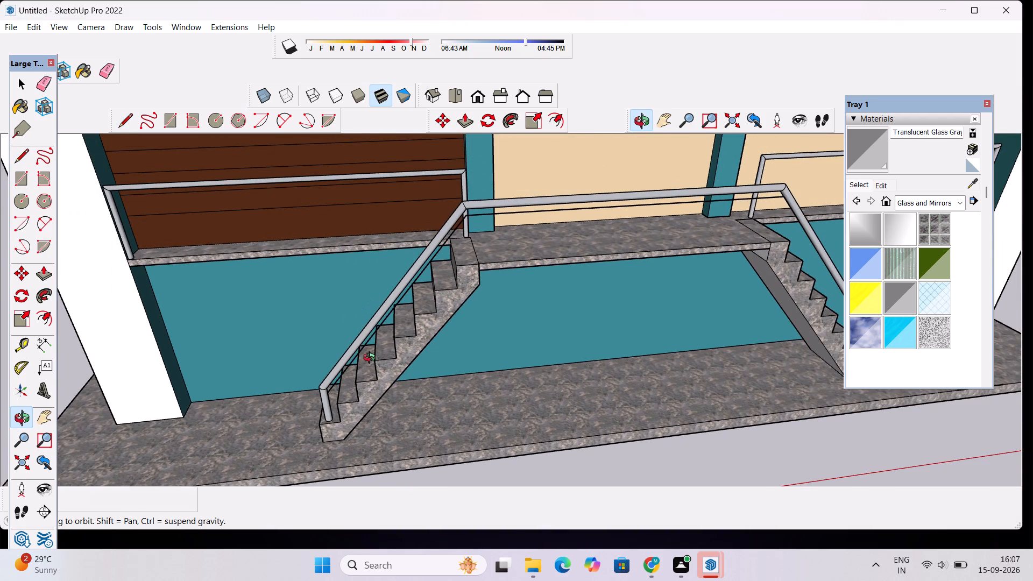
scroll(379, 372, "up", 5)
left_click(375, 377, "shift")
key("l")
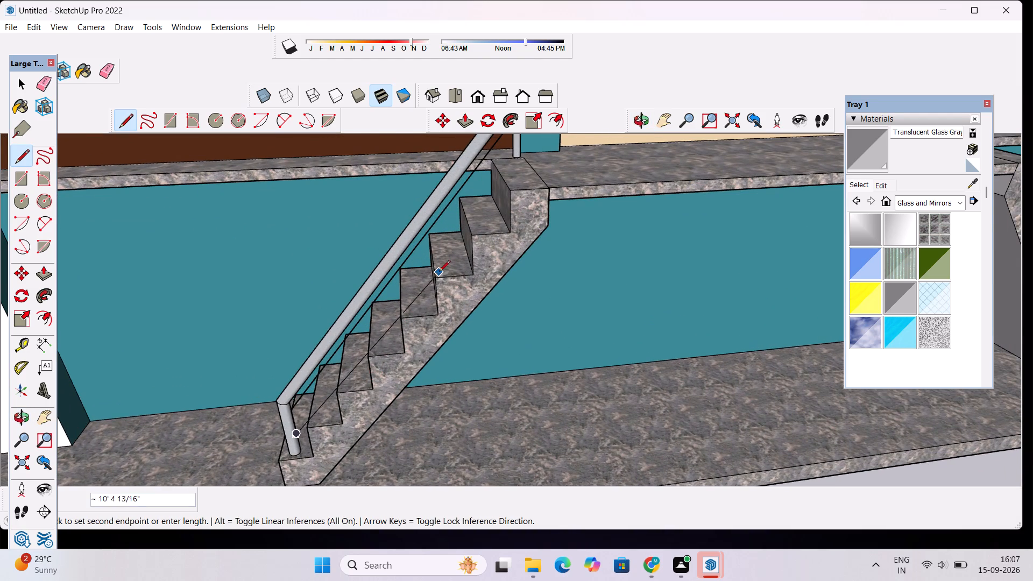
scroll(439, 272, "down", 6)
scroll(479, 209, "up", 2)
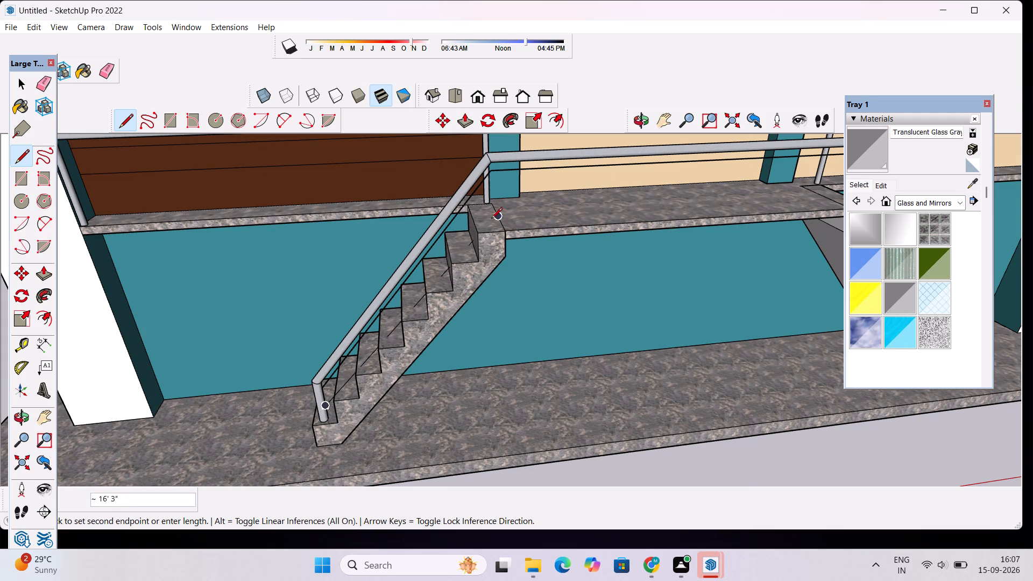
scroll(491, 210, "down", 5)
scroll(489, 203, "up", 4)
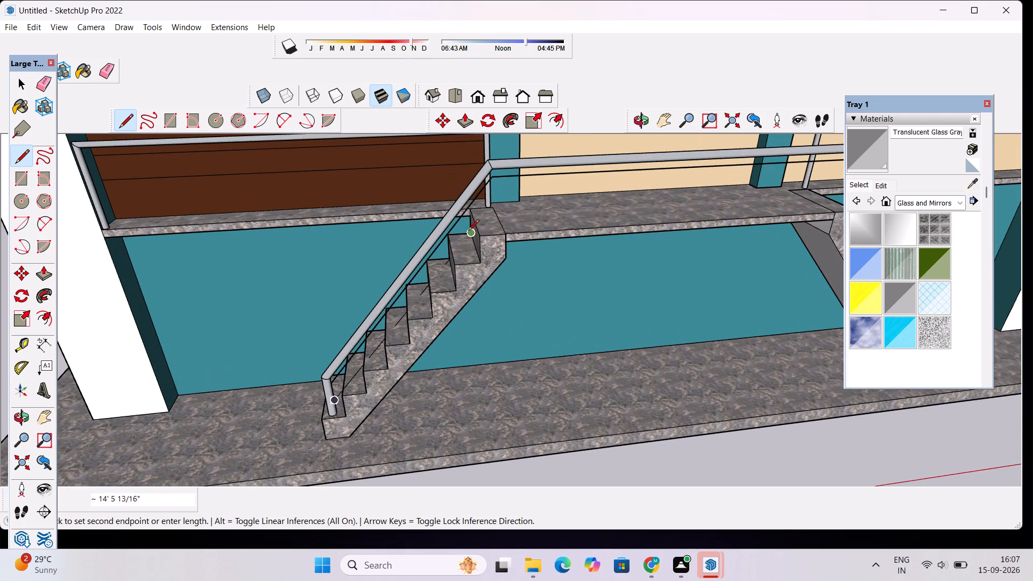
left_click(487, 231)
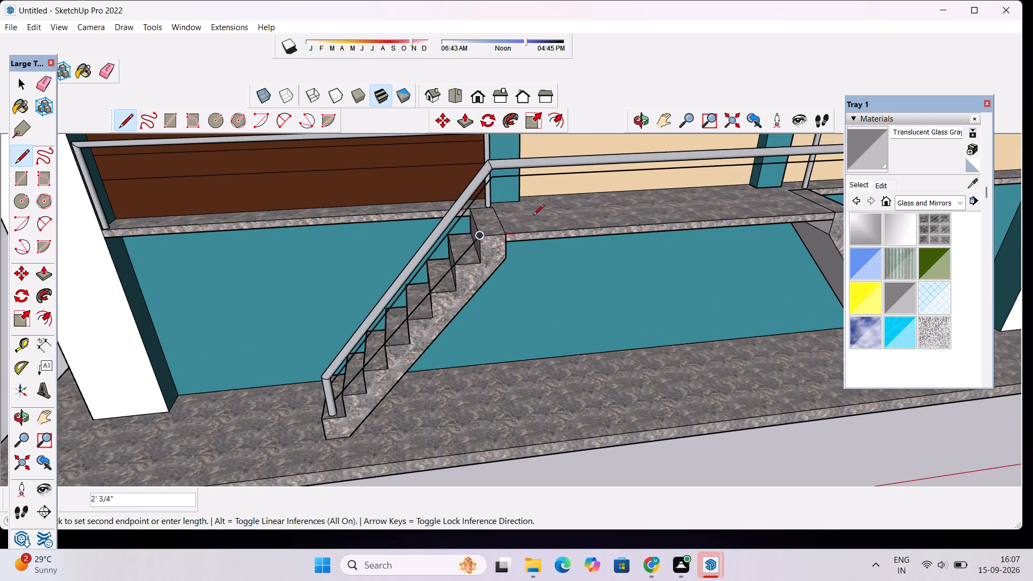
Draw a line about 25' long across the landing's front, from the left stair's top corner to the right stair's top corner.
scroll(541, 221, "down", 8)
scroll(607, 211, "up", 9)
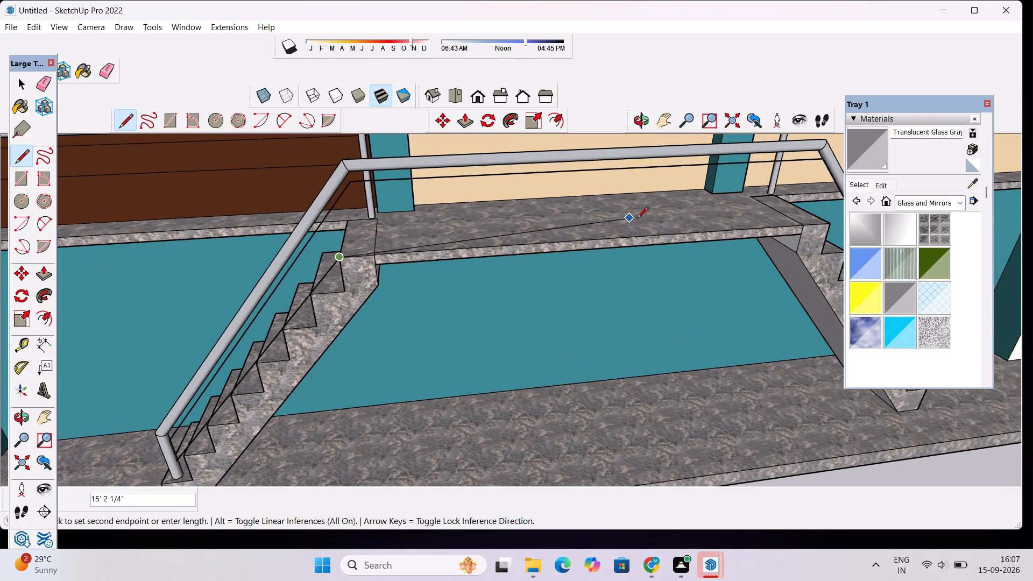
scroll(677, 219, "down", 9)
scroll(721, 218, "up", 10)
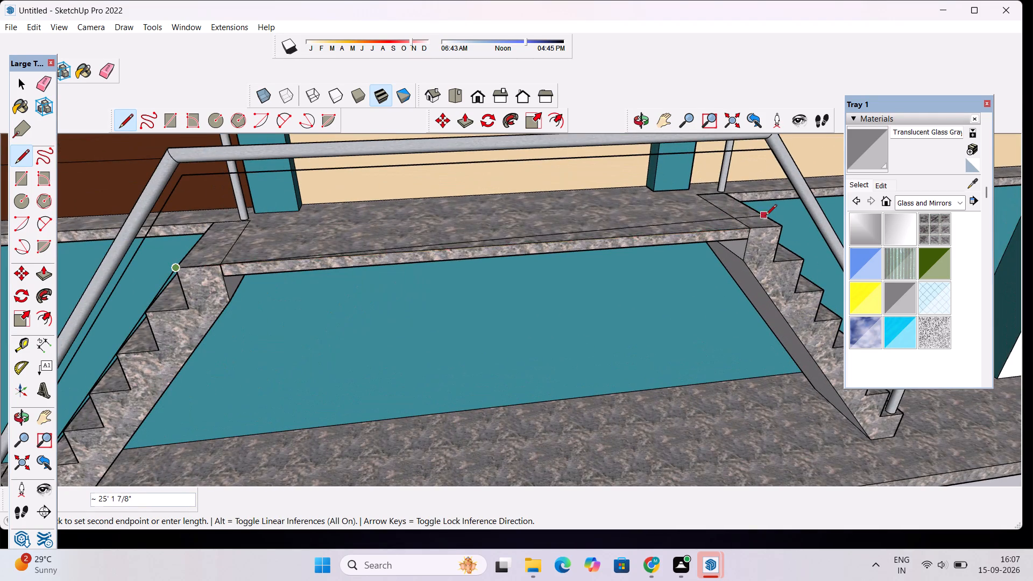
left_click(772, 218)
Draw a sloping line about 14' 8" long from the right stair's top corner down to its bottom post.
scroll(701, 190, "down", 7)
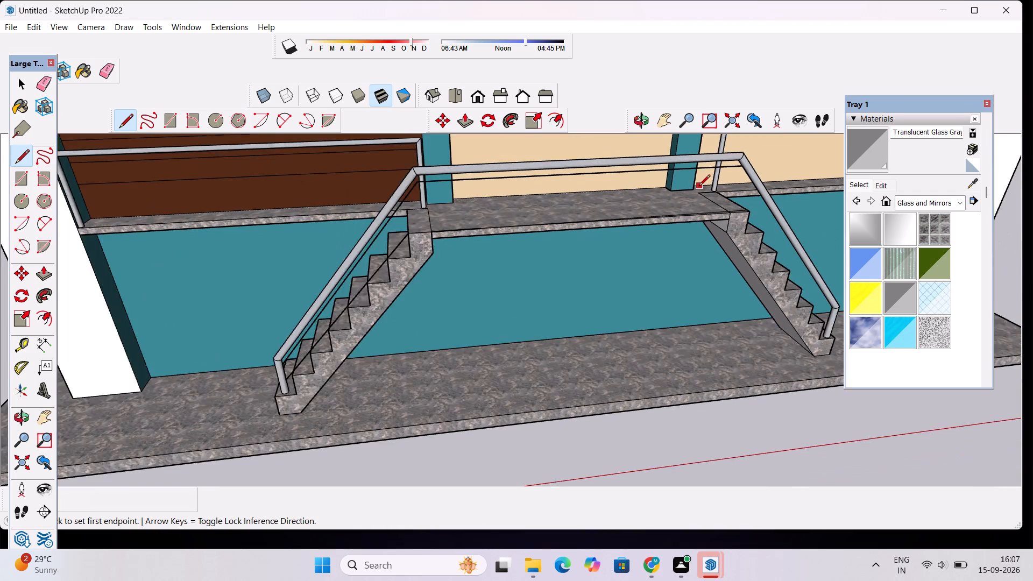
scroll(699, 187, "down", 2)
scroll(768, 255, "up", 5)
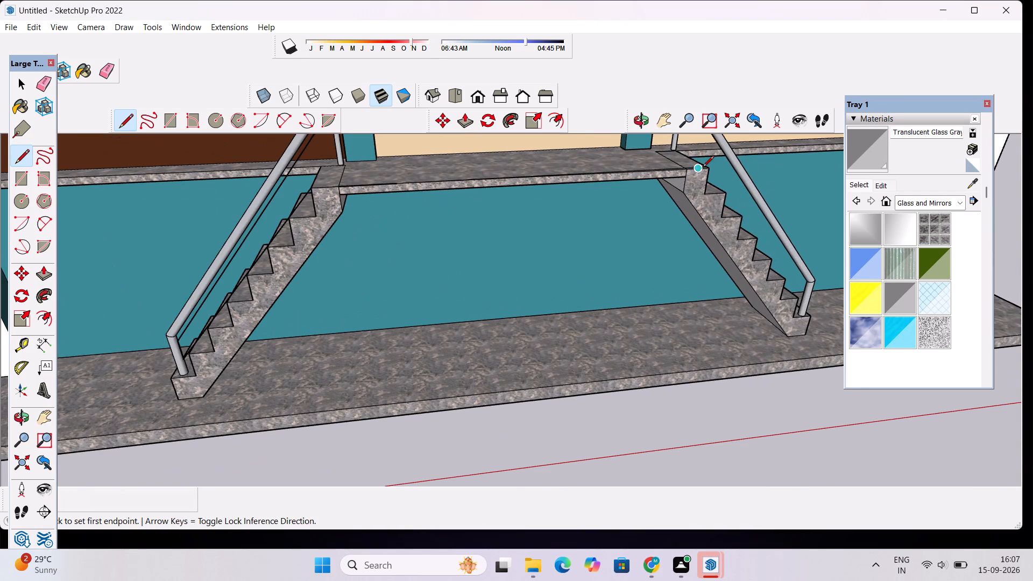
scroll(703, 168, "up", 16)
left_click(718, 164)
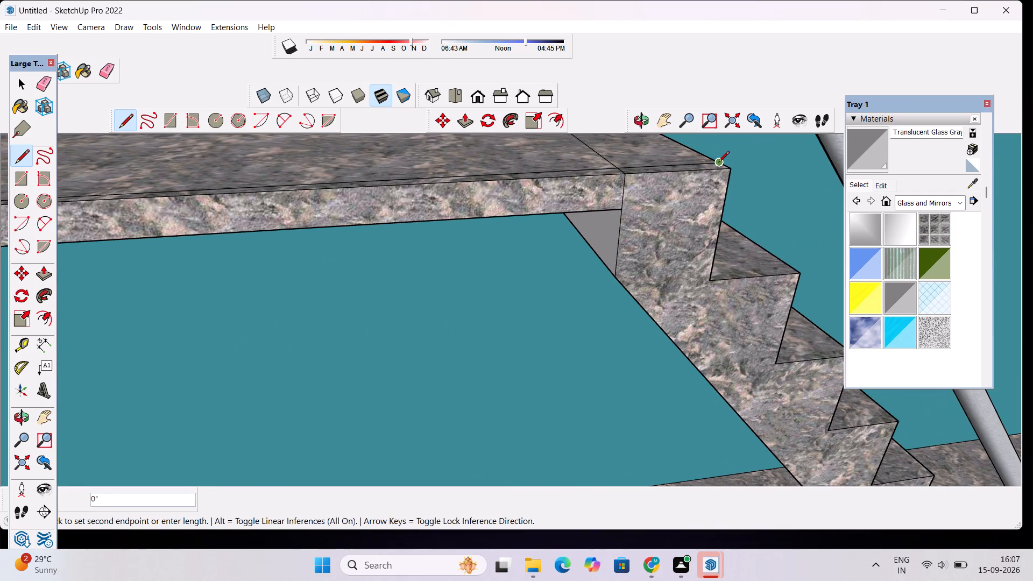
scroll(727, 177, "down", 19)
scroll(761, 224, "up", 9)
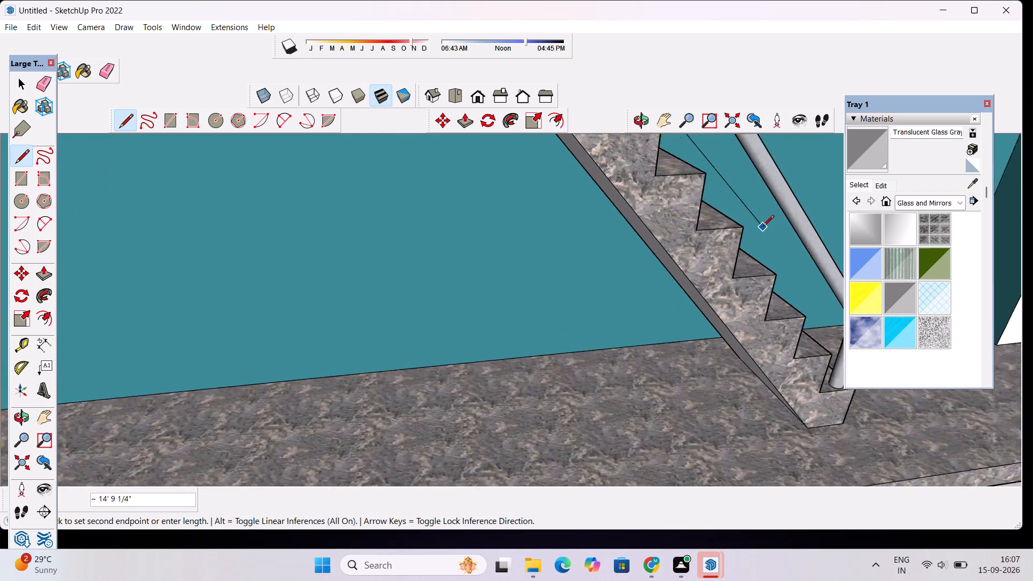
scroll(763, 227, "up", 3)
scroll(760, 216, "down", 10)
scroll(780, 282, "up", 9)
scroll(697, 220, "down", 5)
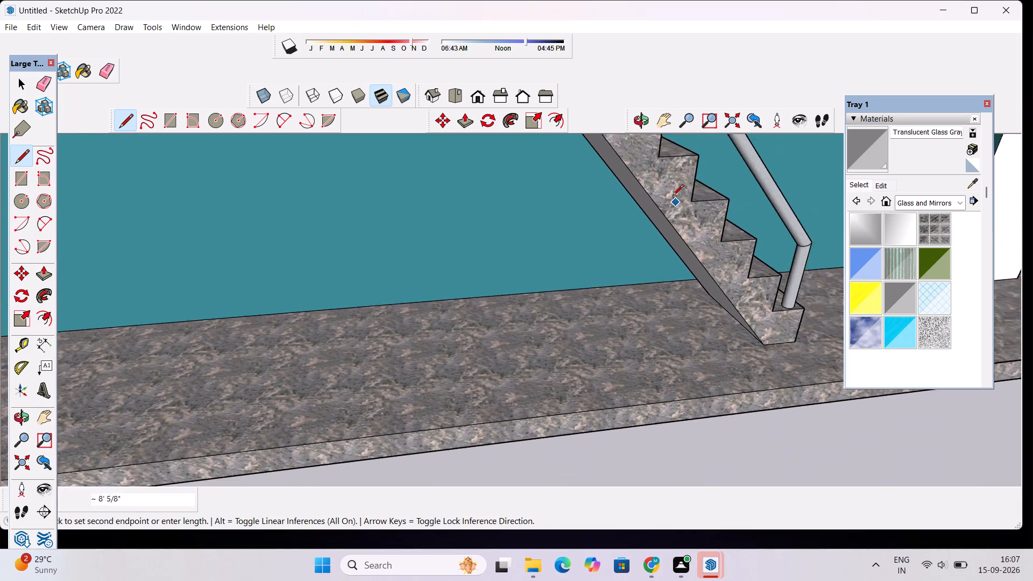
scroll(673, 196, "down", 9)
scroll(750, 245, "up", 12)
scroll(659, 258, "up", 3)
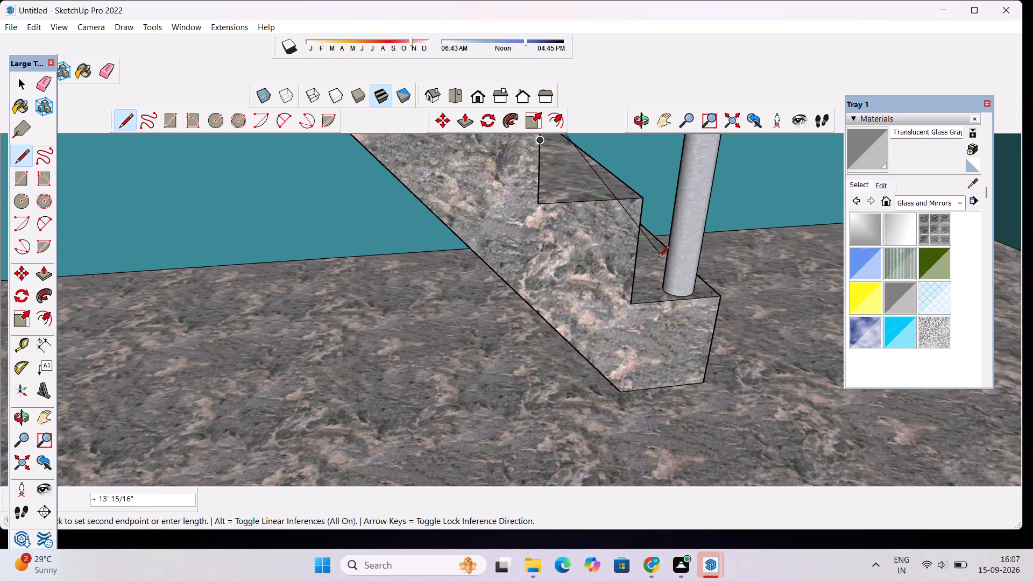
scroll(659, 258, "up", 14)
scroll(670, 253, "down", 12)
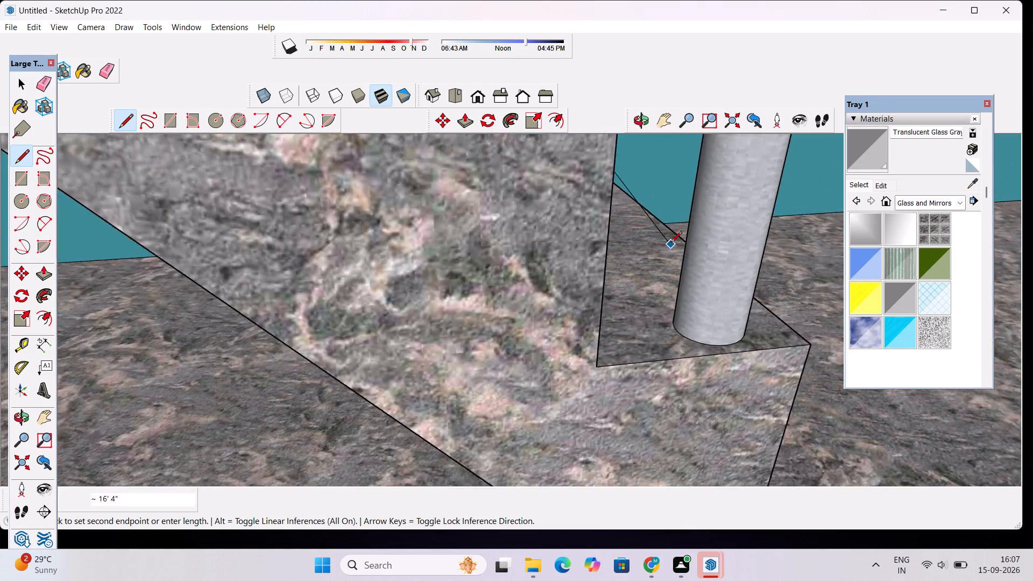
scroll(671, 243, "down", 6)
scroll(672, 188, "down", 8)
scroll(674, 179, "up", 12)
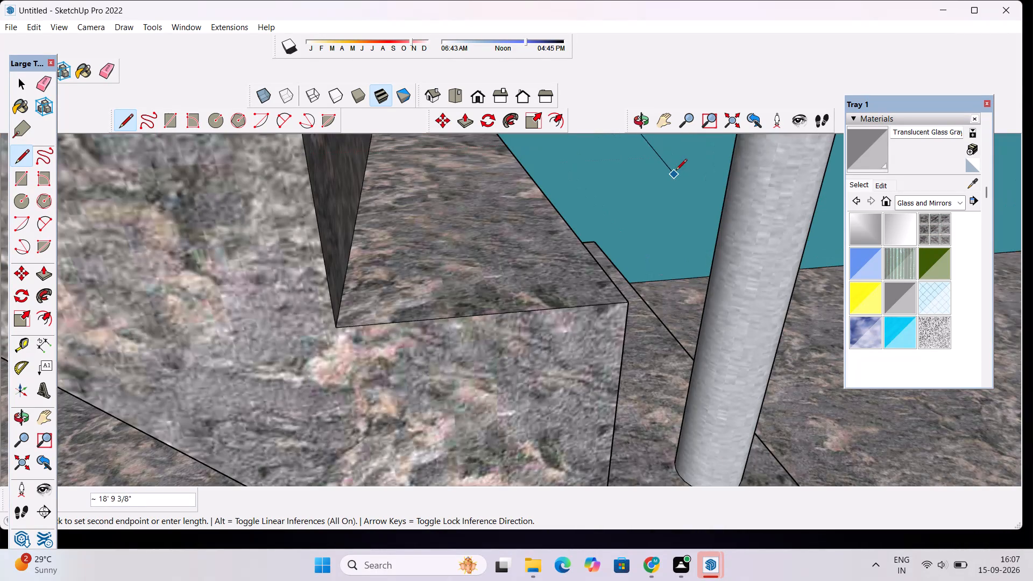
left_click(641, 123)
left_click_drag(593, 193, 676, 199)
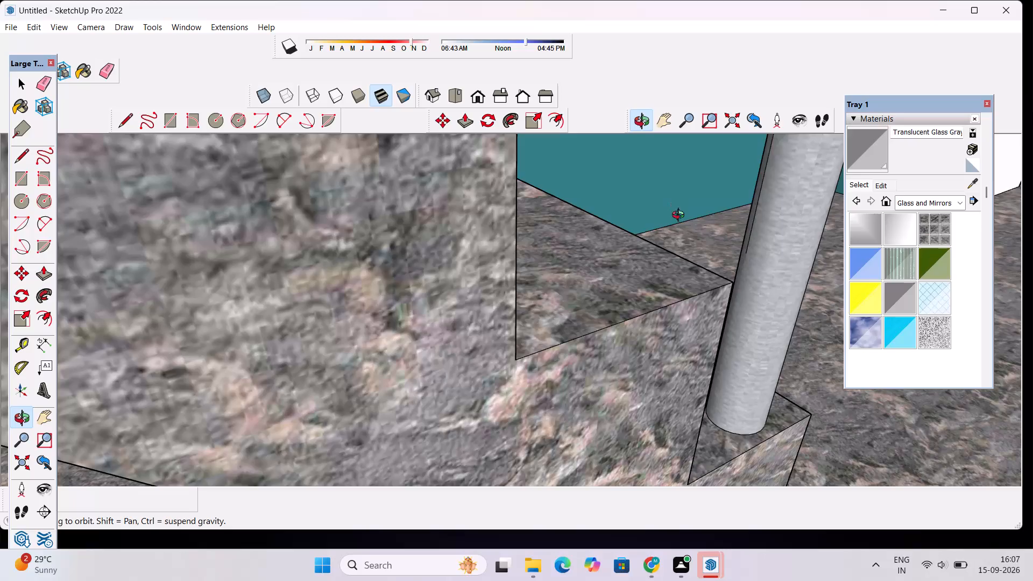
key("l")
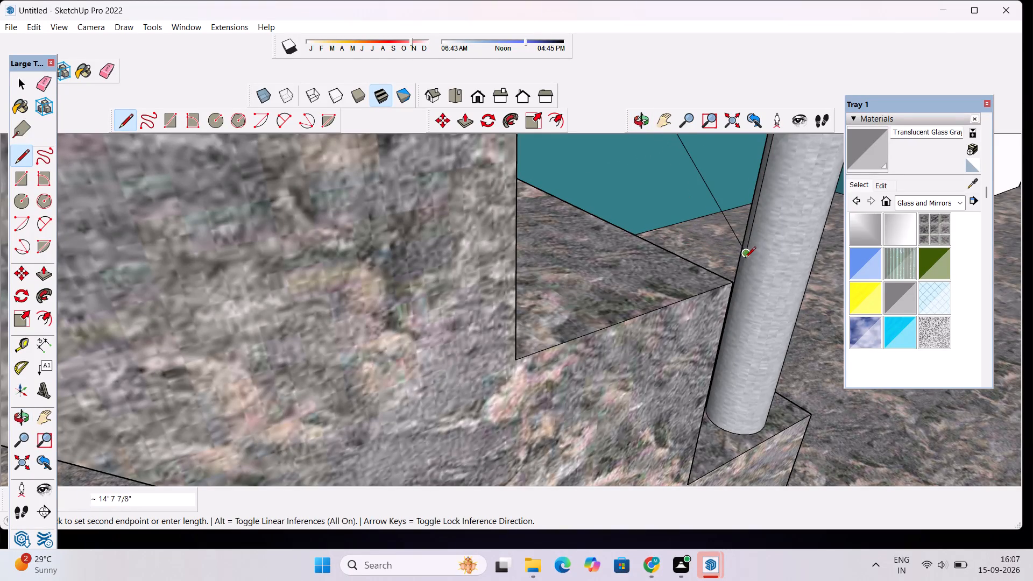
left_click(746, 253)
scroll(724, 254, "down", 7)
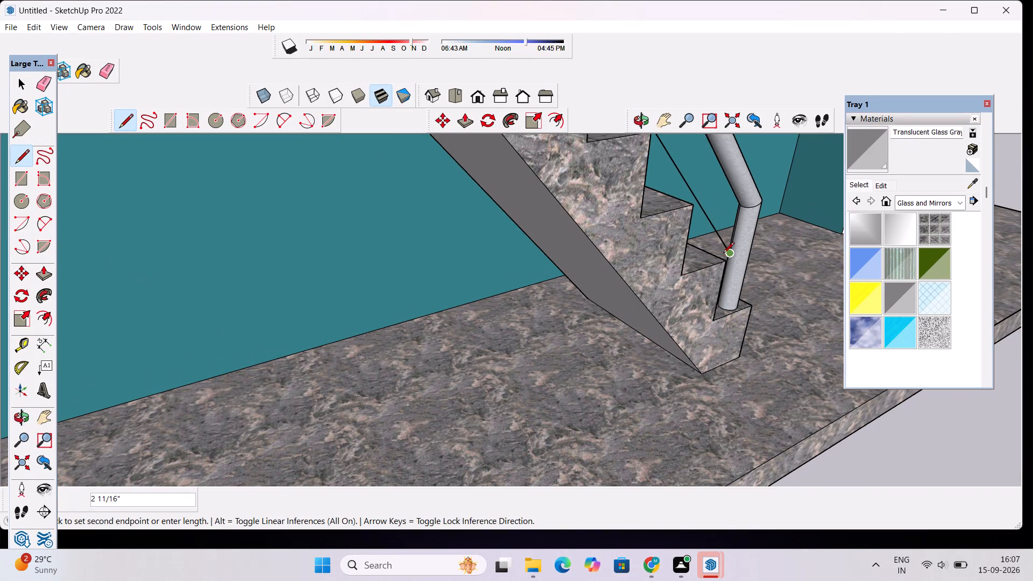
key("space")
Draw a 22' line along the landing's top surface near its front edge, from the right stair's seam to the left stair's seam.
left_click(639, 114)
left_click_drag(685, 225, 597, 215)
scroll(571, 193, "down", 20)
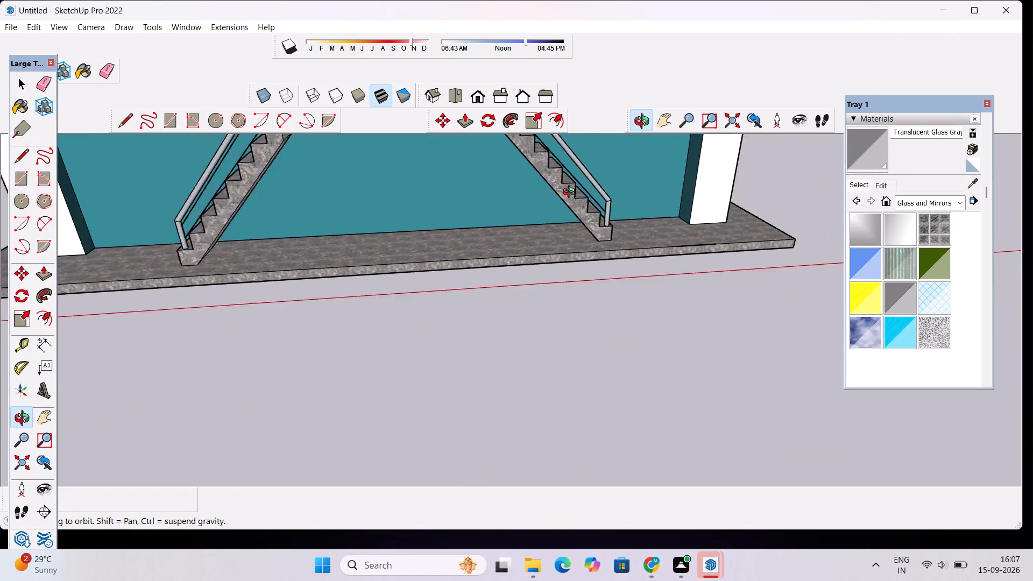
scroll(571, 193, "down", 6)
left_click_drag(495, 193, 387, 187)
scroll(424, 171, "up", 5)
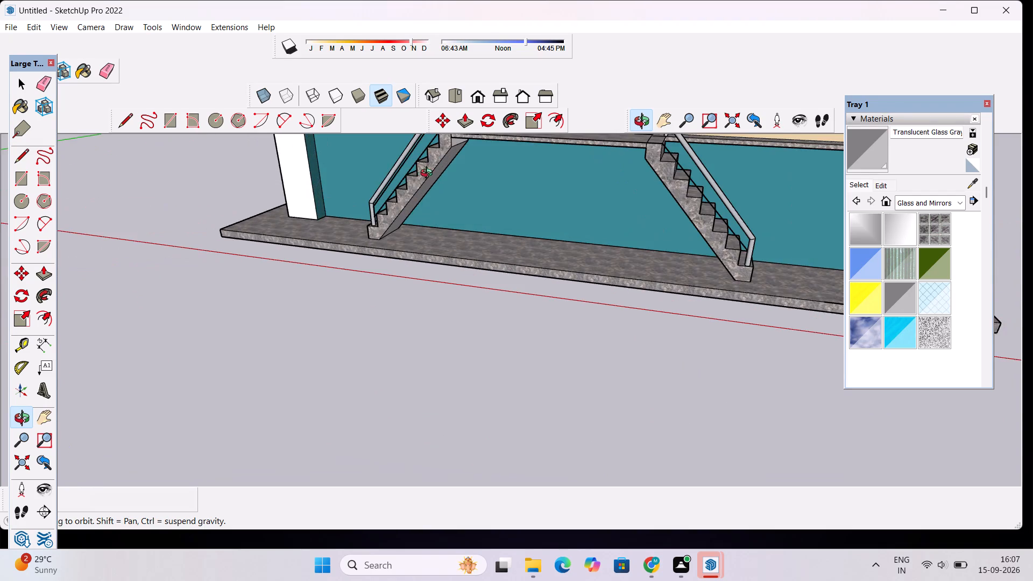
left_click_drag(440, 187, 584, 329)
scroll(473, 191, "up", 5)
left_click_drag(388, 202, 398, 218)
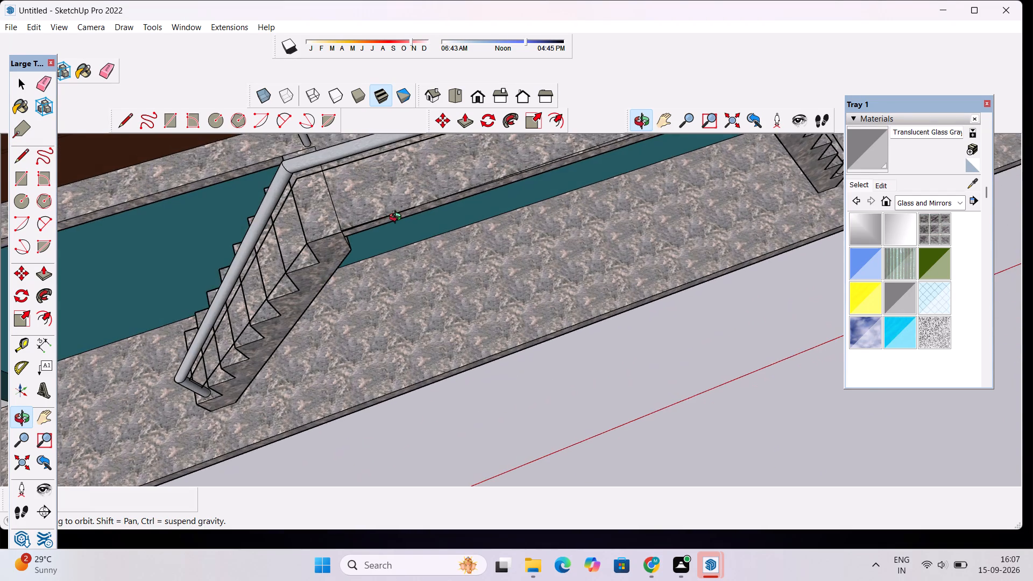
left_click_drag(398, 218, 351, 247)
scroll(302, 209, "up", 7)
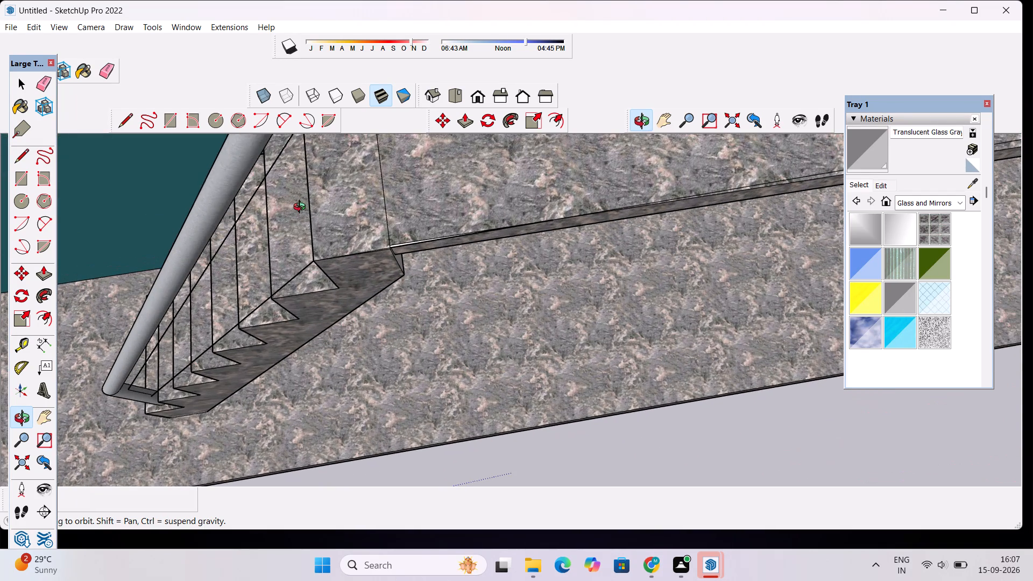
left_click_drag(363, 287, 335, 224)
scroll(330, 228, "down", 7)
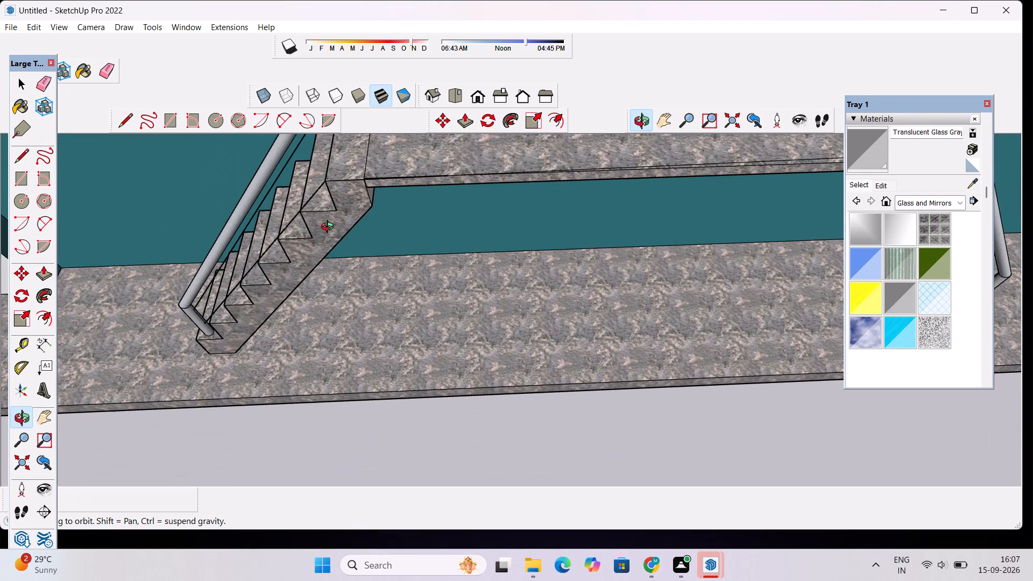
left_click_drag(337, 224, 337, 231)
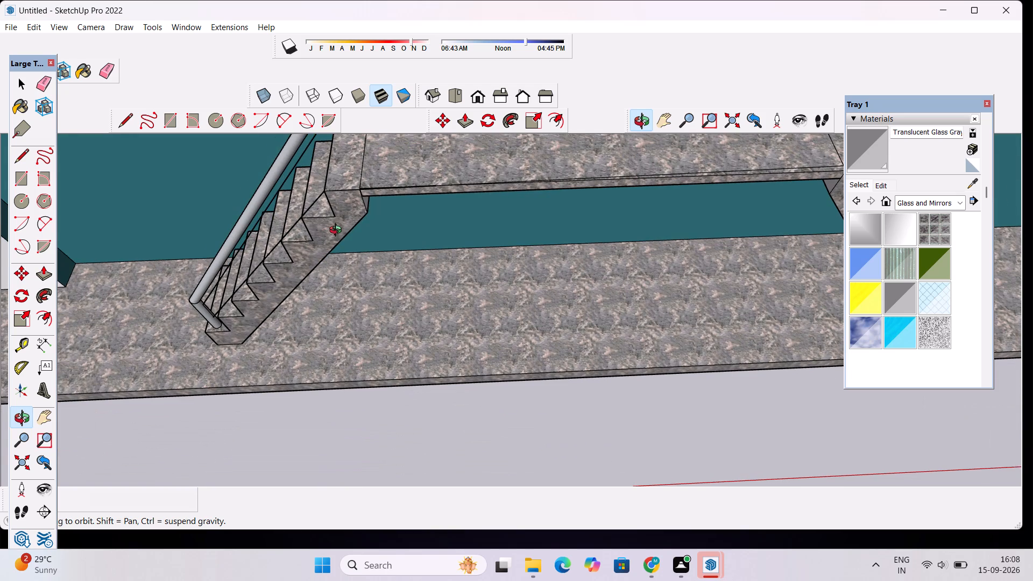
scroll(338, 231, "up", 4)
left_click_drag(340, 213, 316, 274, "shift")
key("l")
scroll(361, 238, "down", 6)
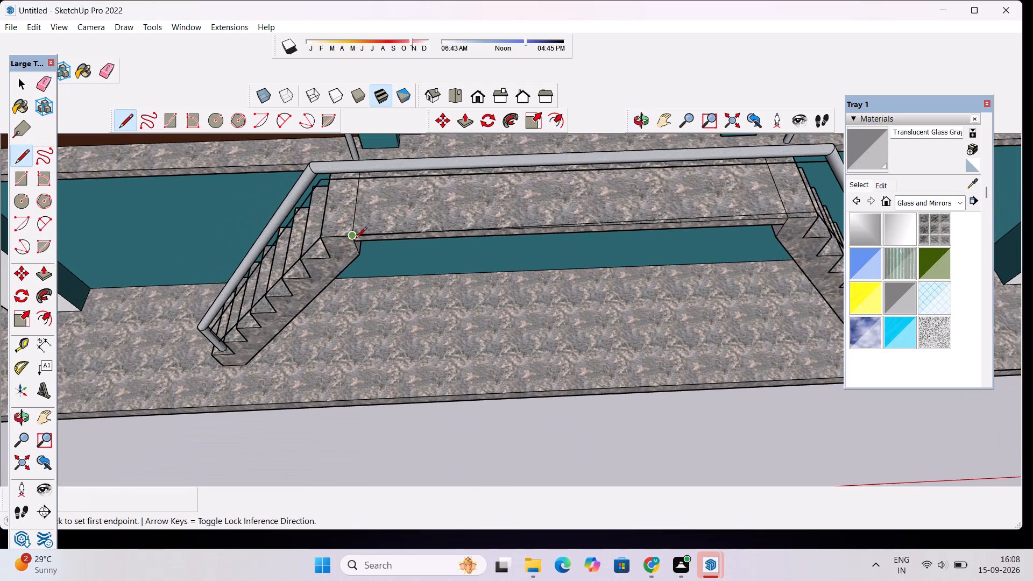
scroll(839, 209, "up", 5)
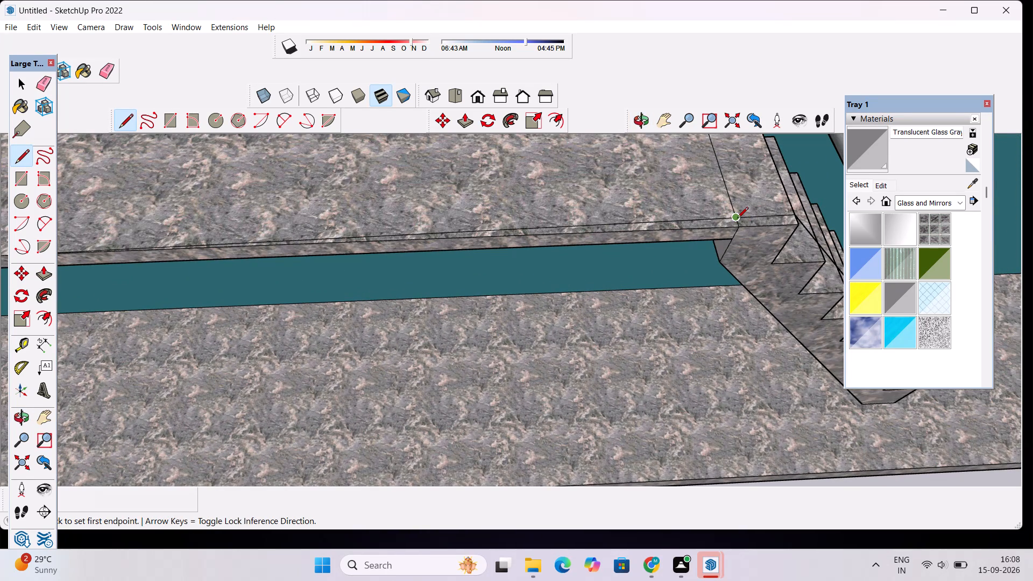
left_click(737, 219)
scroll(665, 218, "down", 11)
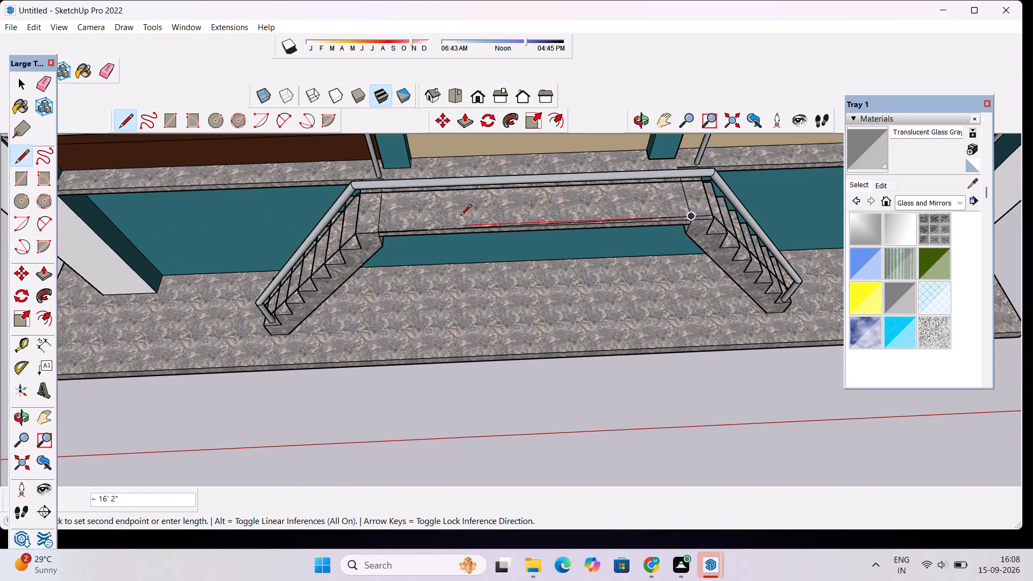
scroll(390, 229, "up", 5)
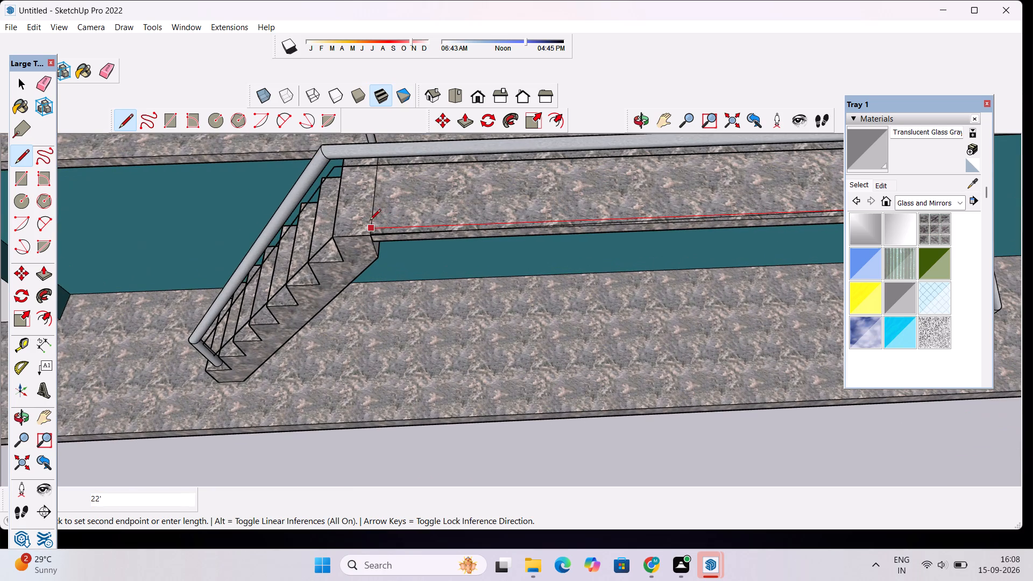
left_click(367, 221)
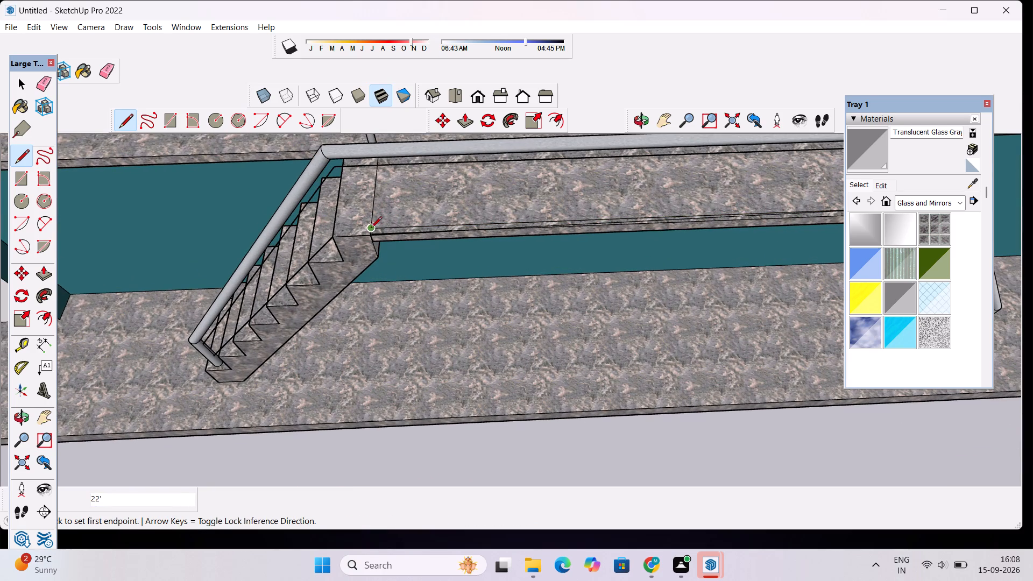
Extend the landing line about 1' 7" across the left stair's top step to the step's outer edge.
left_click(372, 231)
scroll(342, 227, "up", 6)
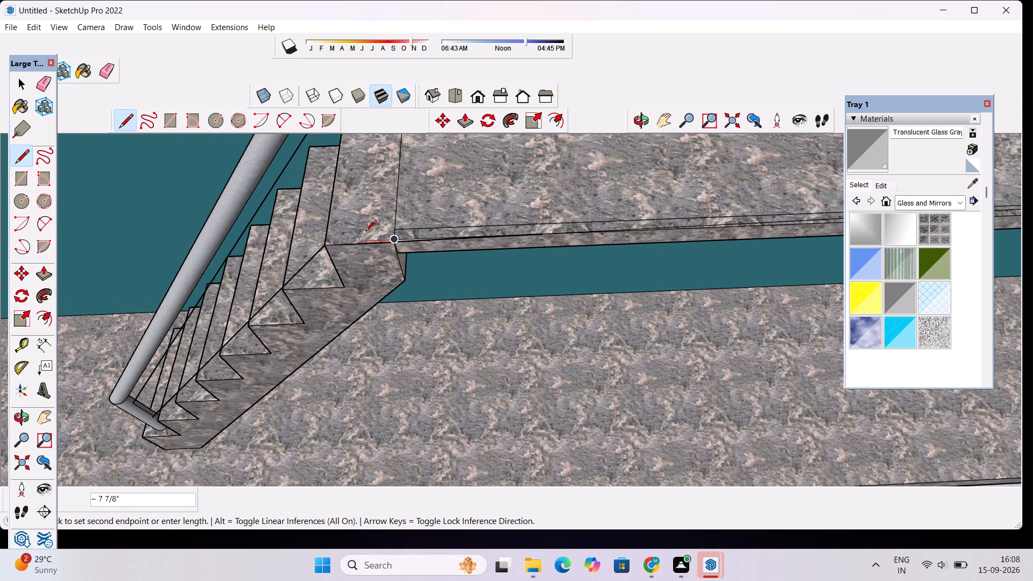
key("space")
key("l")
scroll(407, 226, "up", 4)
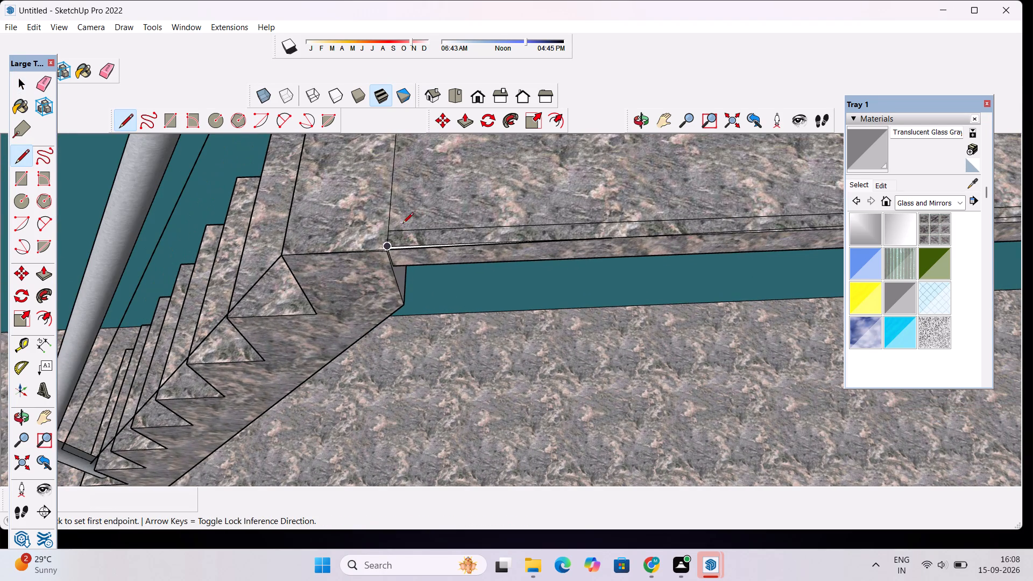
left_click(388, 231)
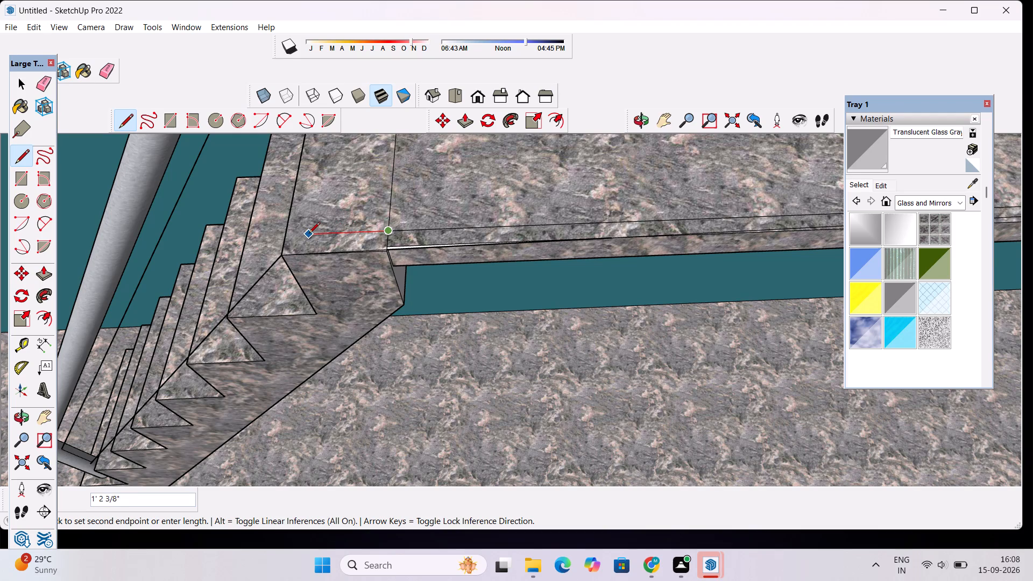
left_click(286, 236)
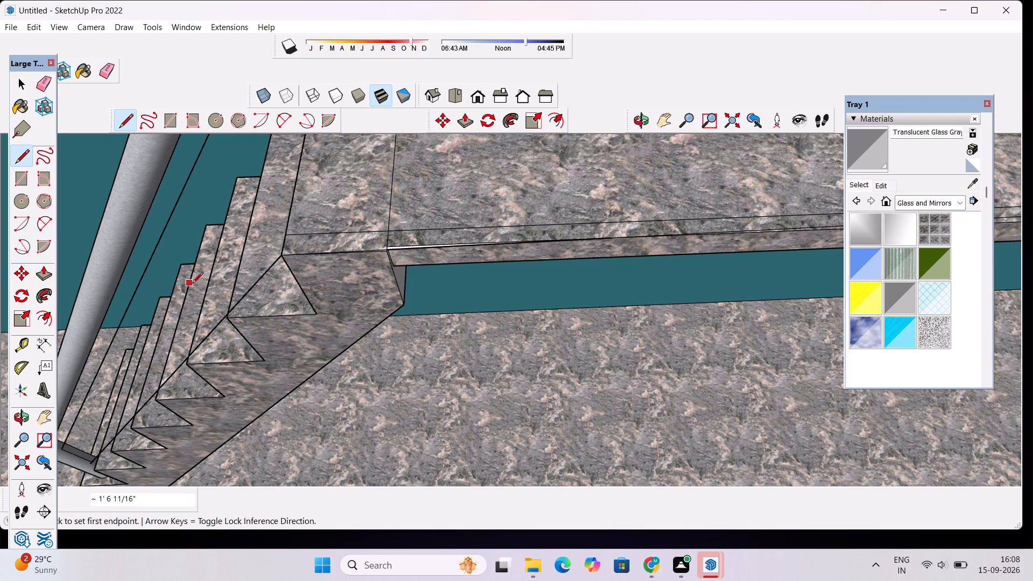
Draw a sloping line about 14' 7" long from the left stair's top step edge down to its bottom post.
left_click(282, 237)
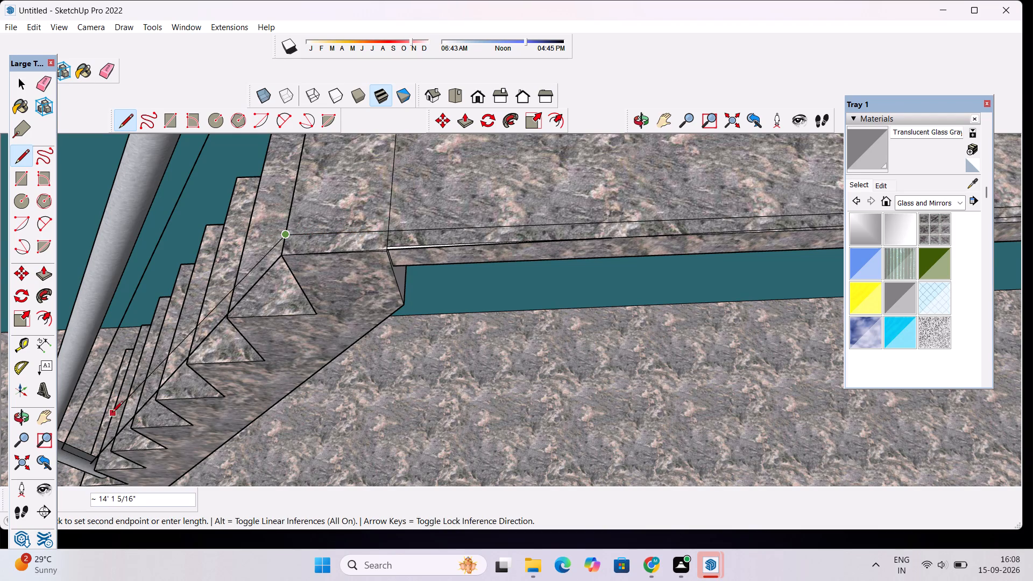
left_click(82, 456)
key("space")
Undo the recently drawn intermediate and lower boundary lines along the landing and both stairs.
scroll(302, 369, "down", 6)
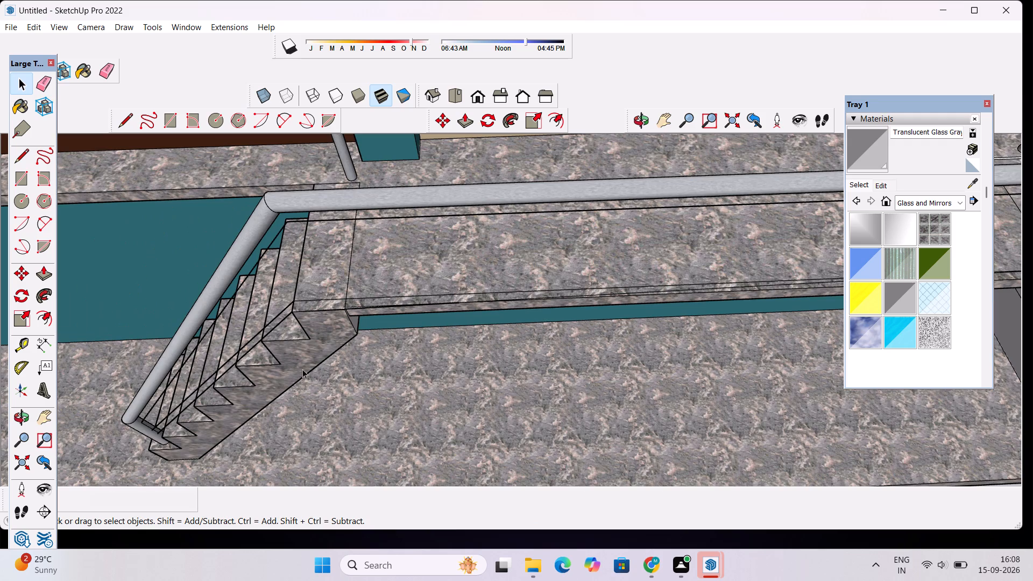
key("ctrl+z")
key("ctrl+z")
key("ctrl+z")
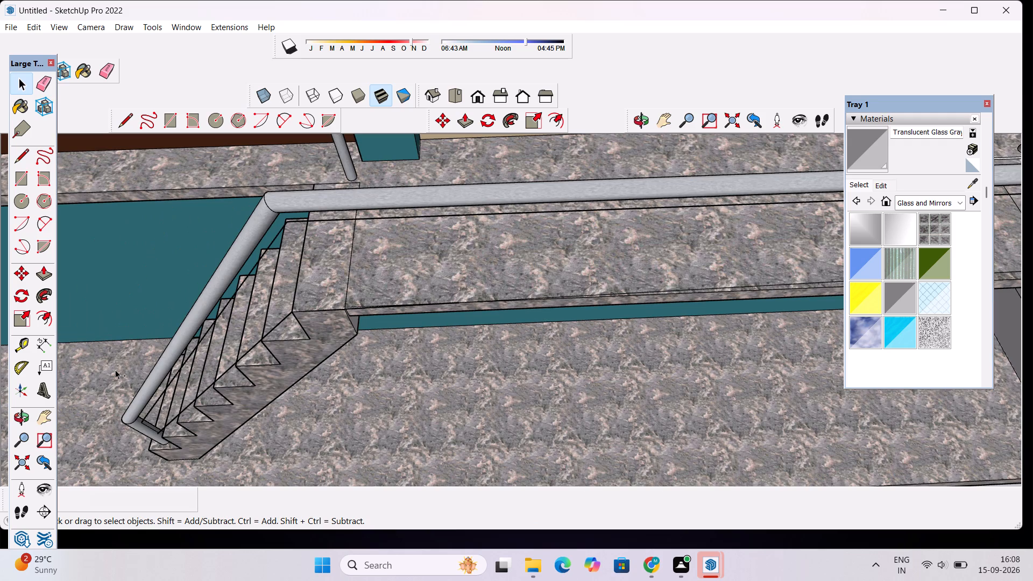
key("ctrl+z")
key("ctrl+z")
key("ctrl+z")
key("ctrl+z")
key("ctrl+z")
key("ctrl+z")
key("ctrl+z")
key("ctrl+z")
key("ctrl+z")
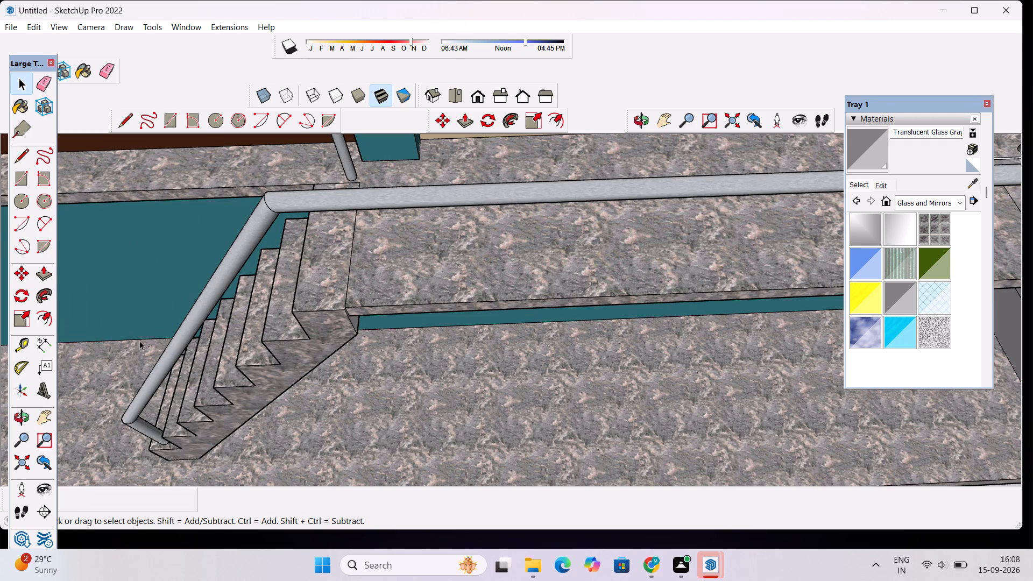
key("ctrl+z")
Draw a vertical line about 3' 9" long from the underside of the handrail's left landing corner down to the left stair's top step.
scroll(140, 338, "down", 16)
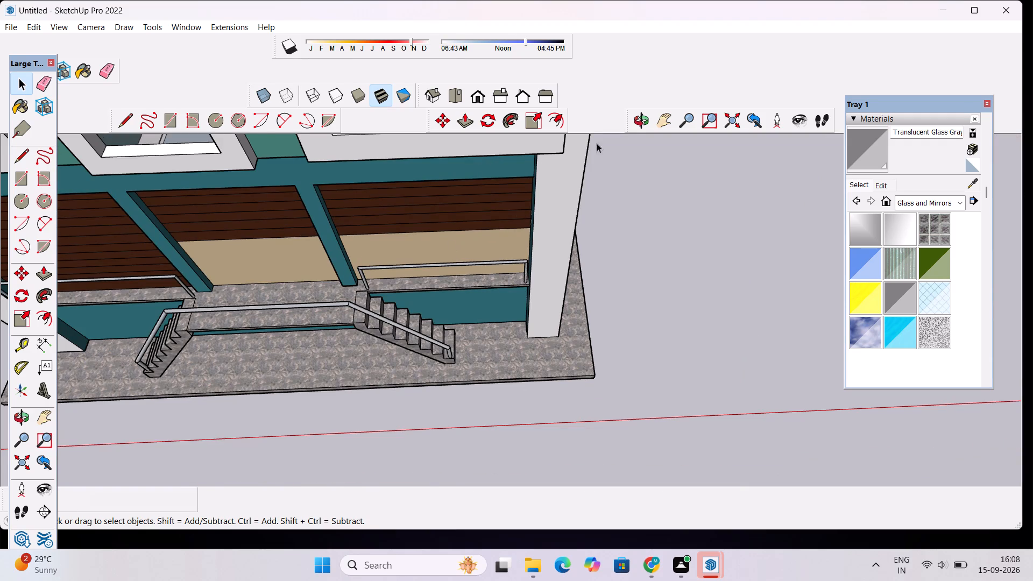
left_click(632, 125)
left_click_drag(492, 336, 503, 218)
scroll(508, 245, "down", 7)
left_click_drag(494, 381, 454, 324)
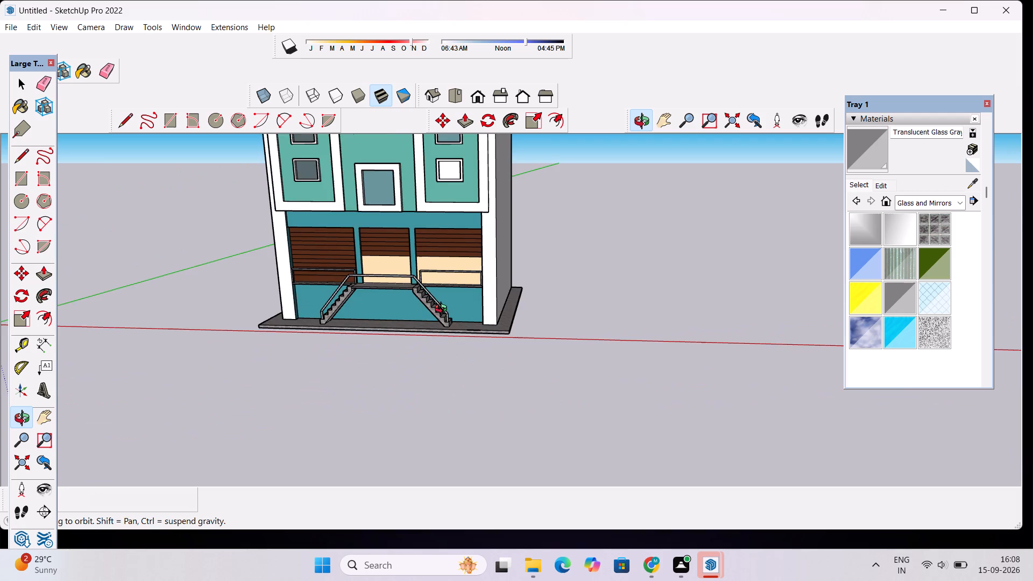
scroll(443, 310, "down", 5)
scroll(370, 291, "up", 6)
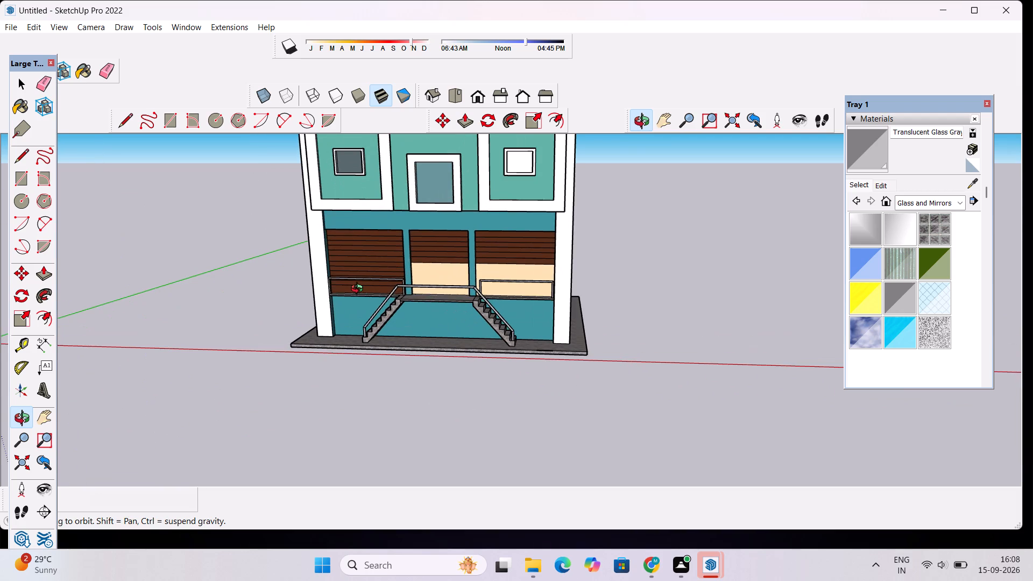
left_click_drag(359, 290, 475, 371, "shift")
scroll(489, 365, "up", 5)
left_click_drag(596, 382, 583, 372, "shift")
scroll(537, 407, "up", 3, "shift")
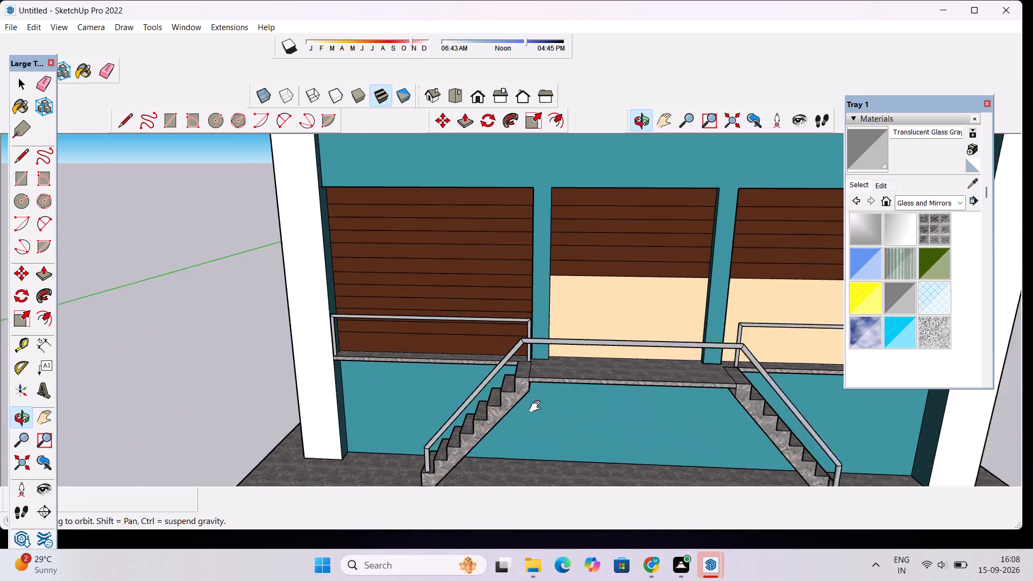
scroll(537, 407, "up", 3, "shift")
left_click_drag(594, 352, 520, 310, "shift")
scroll(485, 319, "up", 5)
left_click_drag(458, 334, 483, 379)
scroll(438, 350, "up", 5)
left_click_drag(395, 337, 466, 356)
left_click_drag(424, 299, 425, 299)
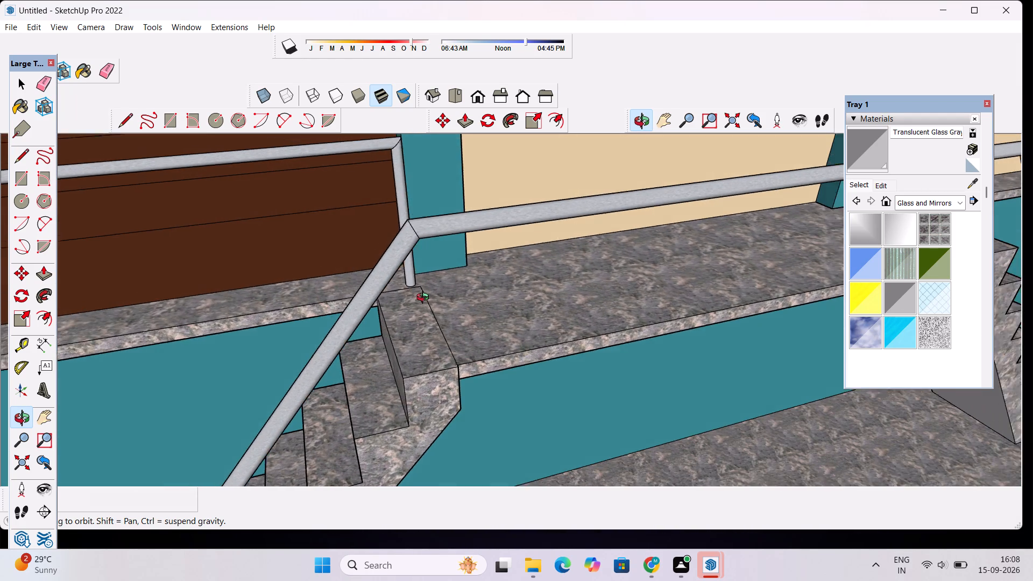
left_click_drag(425, 299, 374, 189)
left_click_drag(430, 266, 433, 365, "shift")
scroll(394, 183, "up", 5, "shift")
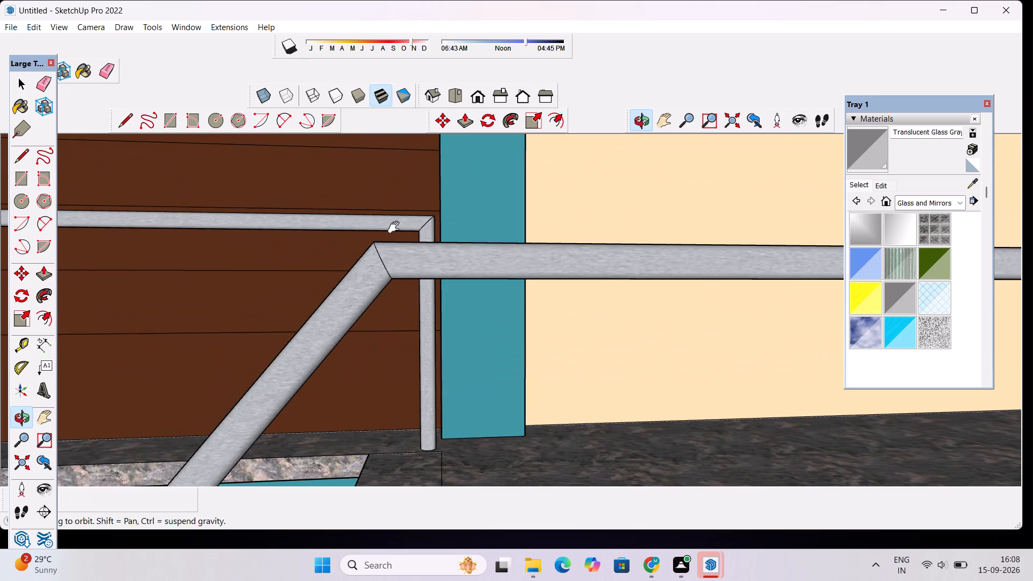
left_click_drag(409, 337, 395, 285)
key("l")
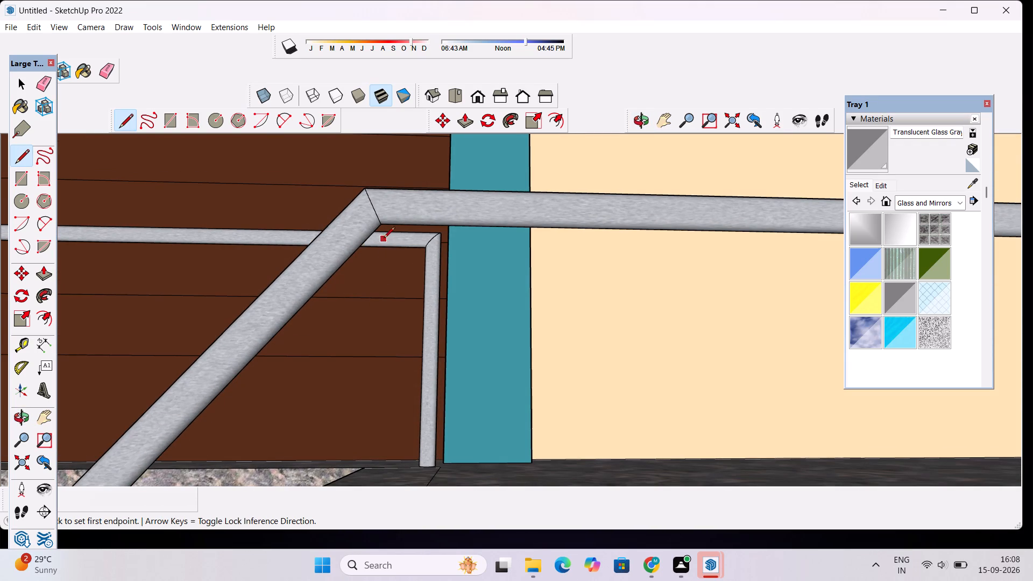
left_click(382, 222)
scroll(376, 228, "down", 10)
scroll(382, 270, "up", 5)
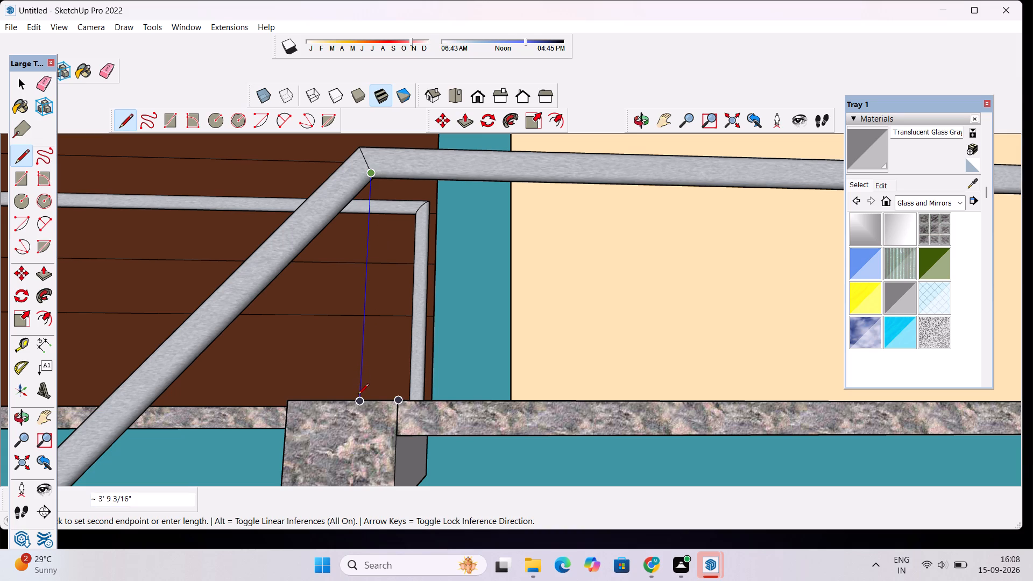
scroll(358, 395, "up", 4)
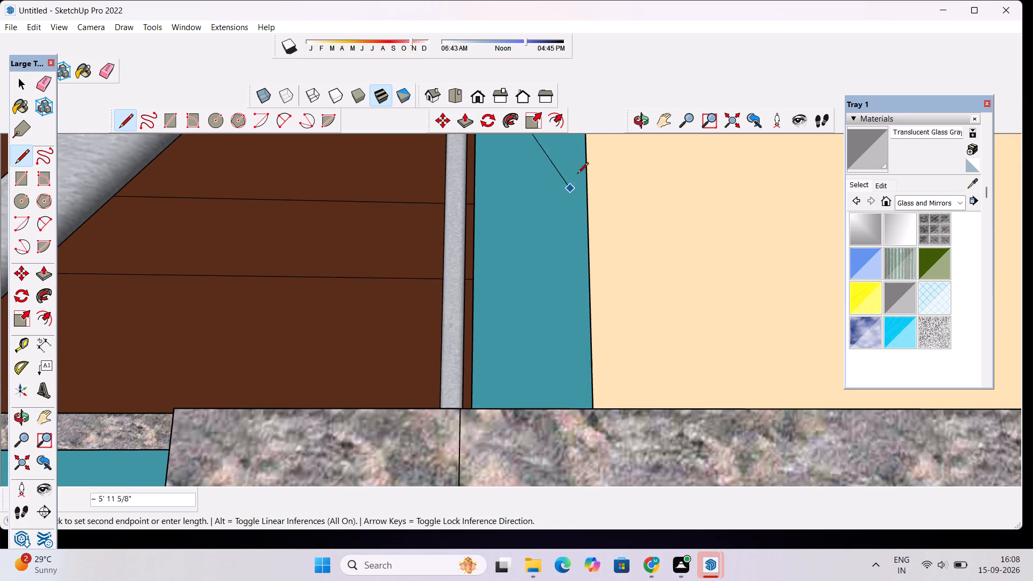
left_click(638, 126)
left_click_drag(581, 194, 567, 259)
scroll(545, 204, "down", 8)
left_click_drag(545, 206, 530, 252)
scroll(506, 264, "up", 1)
left_click_drag(502, 271, 499, 281)
key("l")
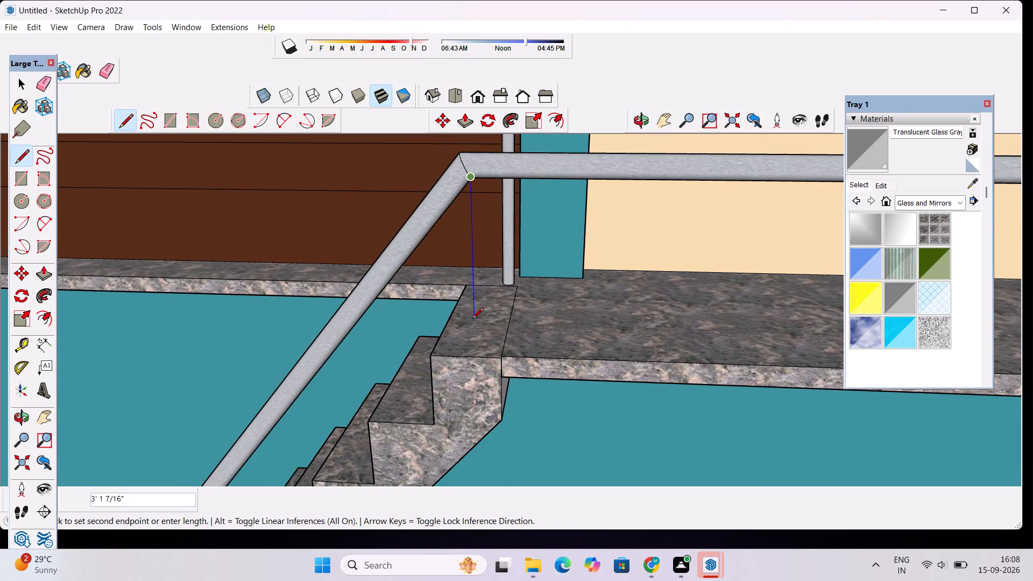
scroll(472, 321, "up", 3)
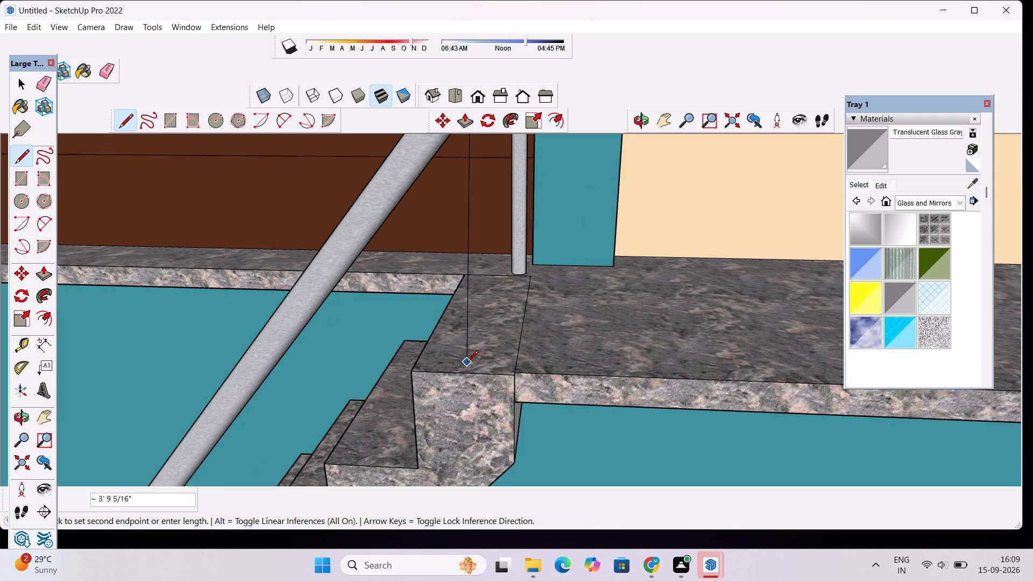
left_click(479, 355)
Draw a circle with a 2" radius on the left stair's top step, centred on the vertical line's base.
key("c")
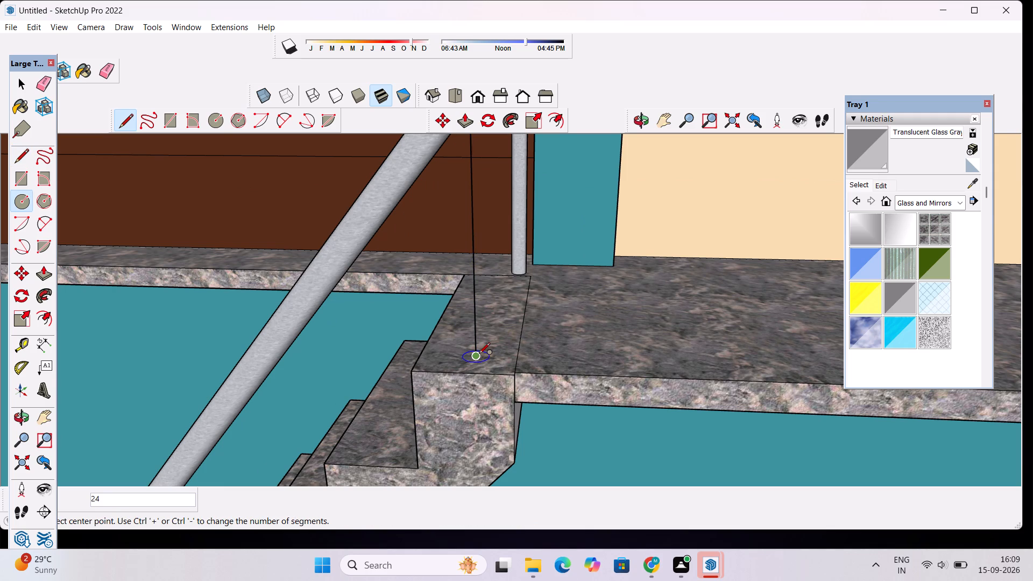
left_click(478, 357)
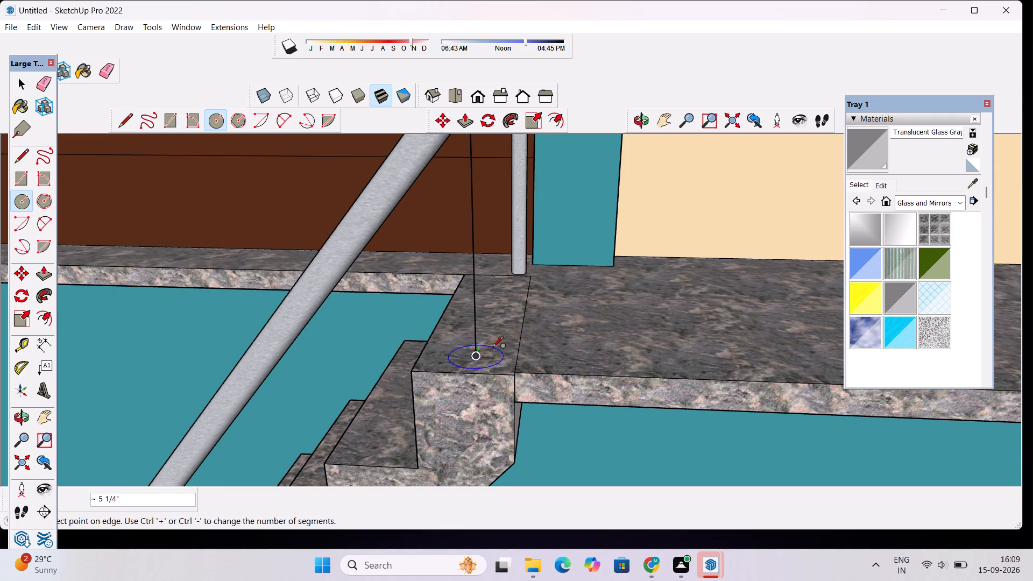
type("2\"")
key("Return")
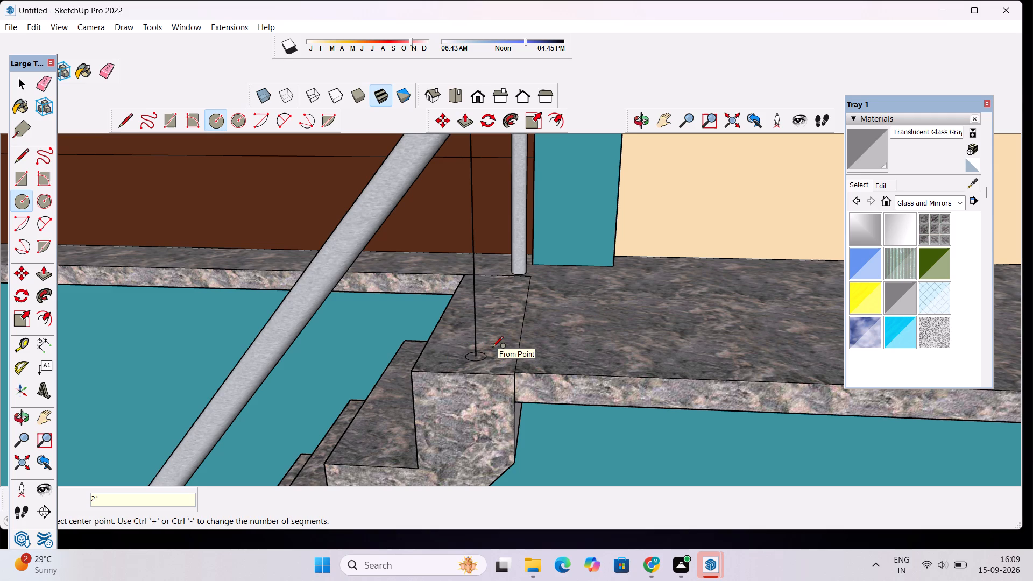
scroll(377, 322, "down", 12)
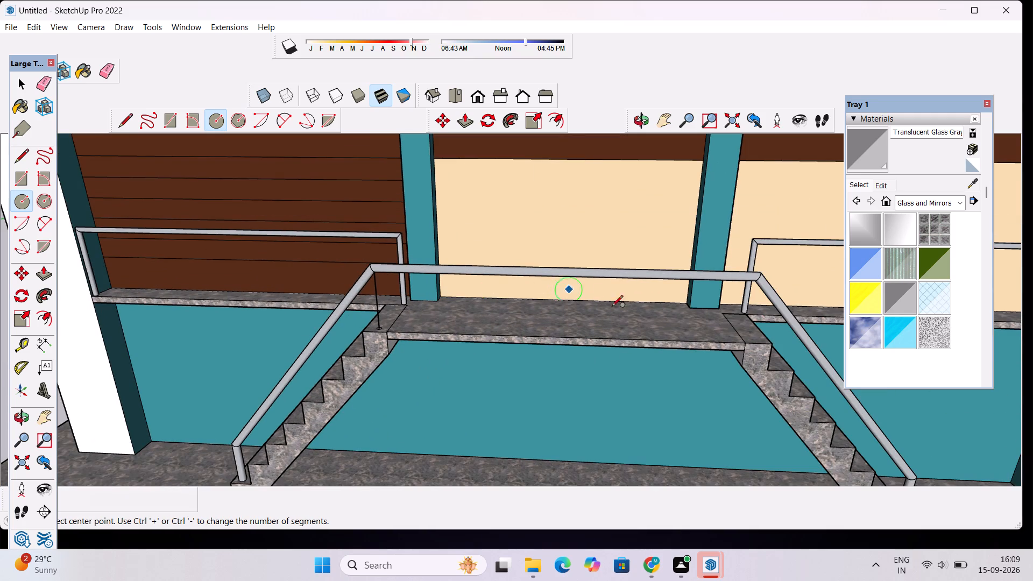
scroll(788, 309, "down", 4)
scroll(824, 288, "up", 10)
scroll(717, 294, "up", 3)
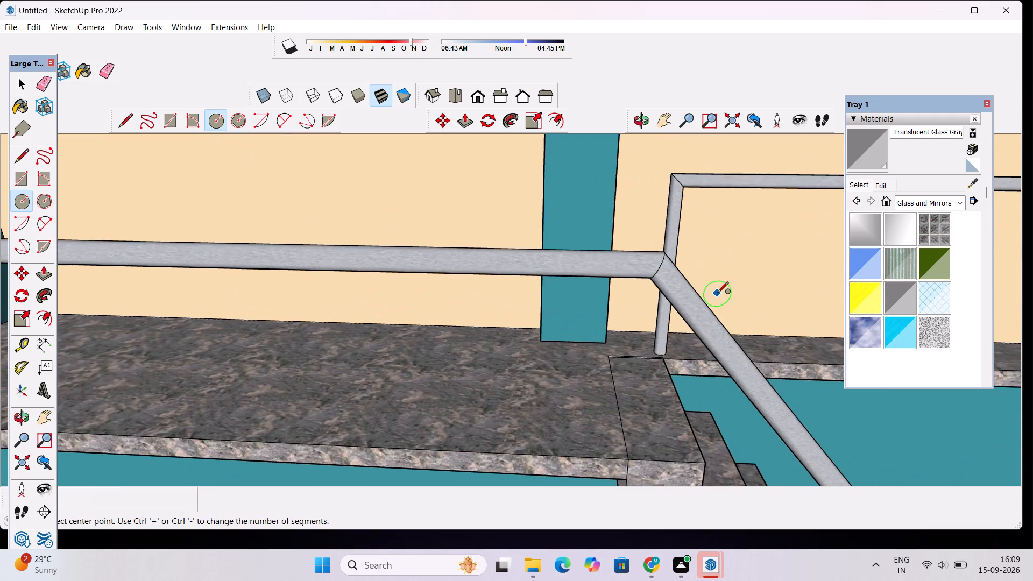
Draw a vertical line about 3' 9 1/2" long from the underside of the handrail's right landing corner down to the right stair's top step.
key("l")
scroll(662, 301, "up", 5)
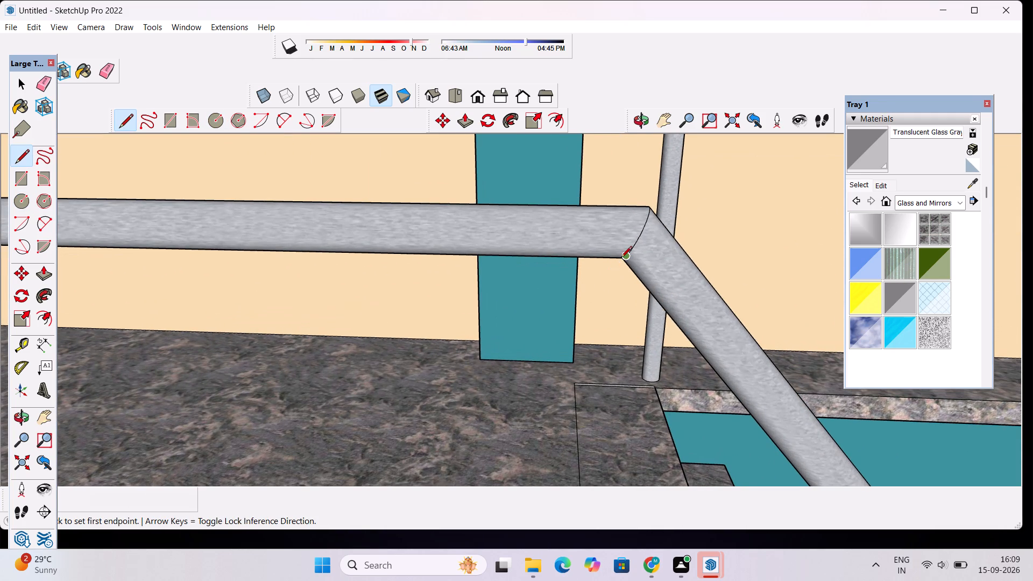
left_click(621, 258)
scroll(604, 284, "down", 10)
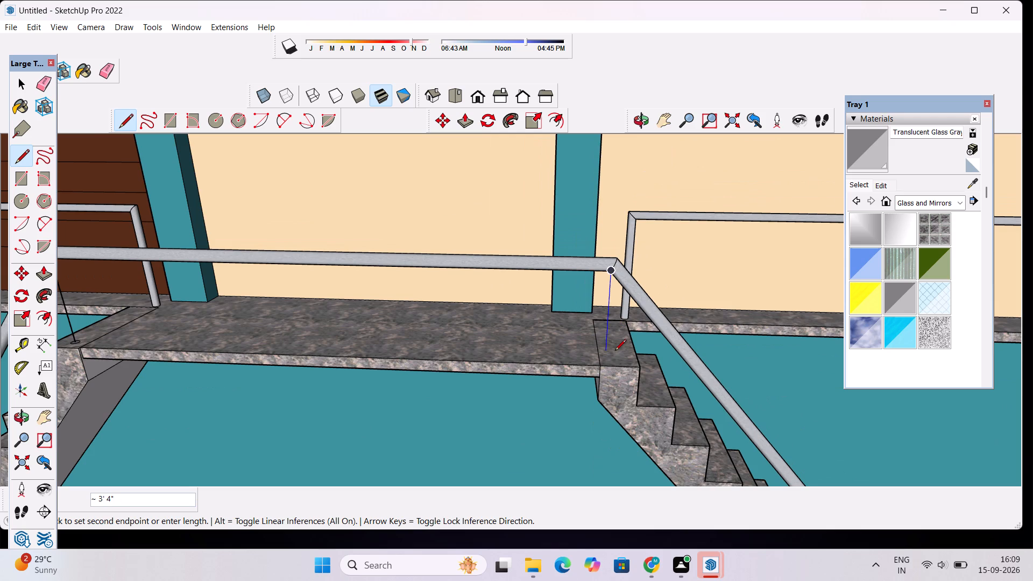
scroll(615, 356, "up", 15)
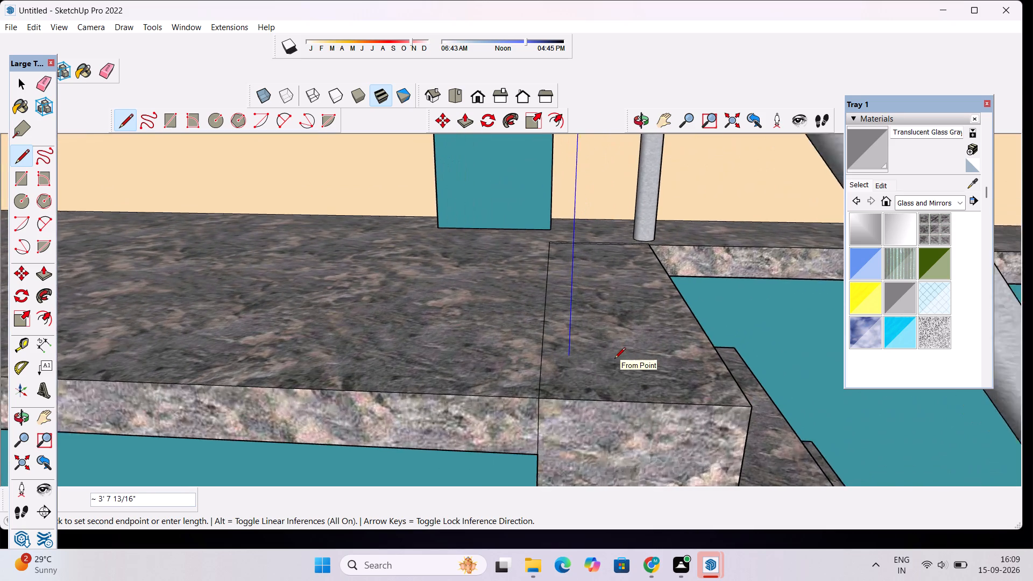
scroll(614, 359, "up", 1)
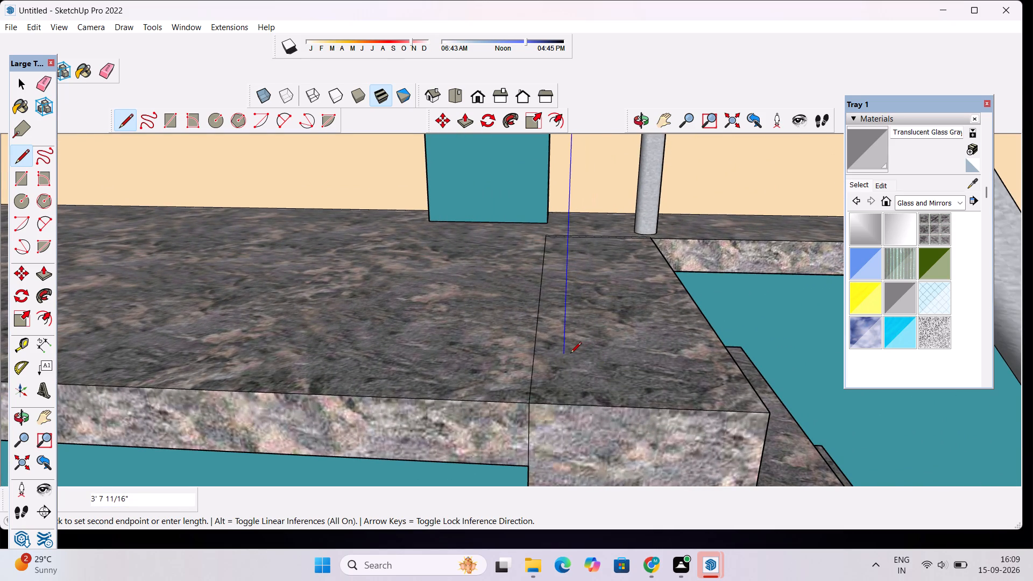
scroll(570, 354, "up", 2)
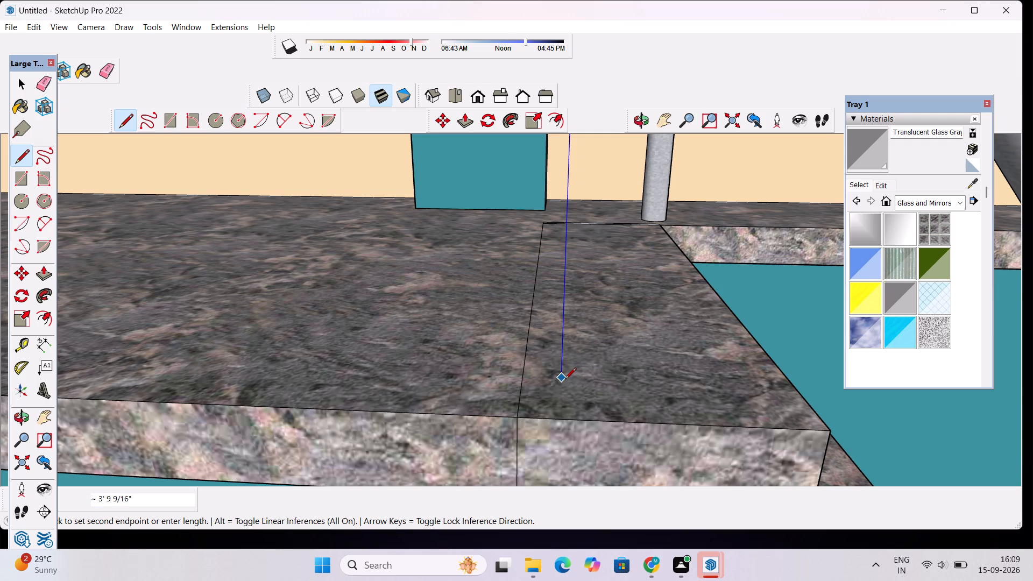
left_click(561, 379)
Draw a circle with a 2" radius on the right stair's top step, centred on the vertical line's base.
key("c")
left_click(561, 379)
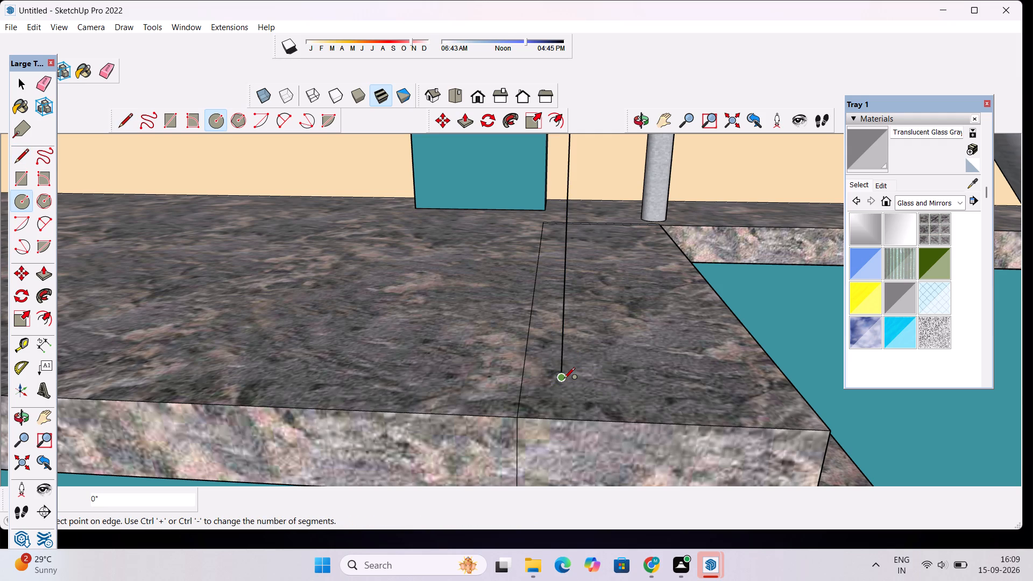
type("2\"")
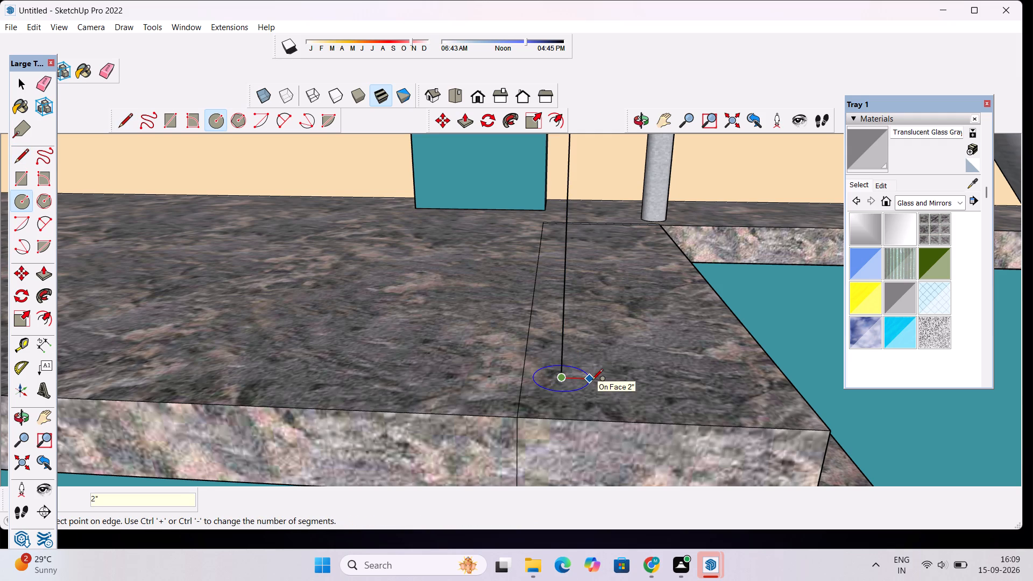
key("Return")
Extrude the right stair's circle along its vertical line with Follow Me to form the round right corner post.
key("space")
left_click(569, 381)
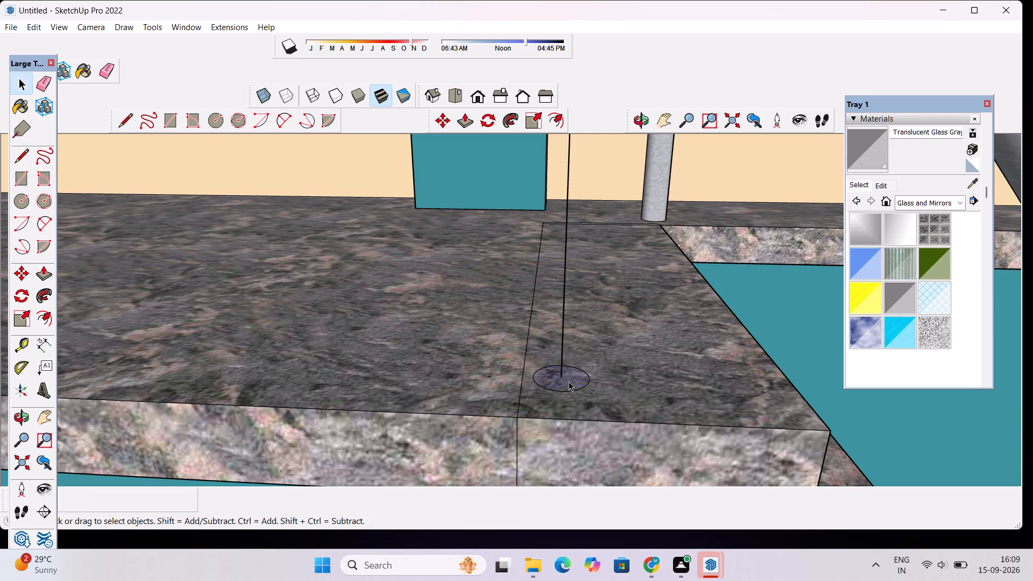
left_click(569, 381)
left_click(563, 355, "ctrl")
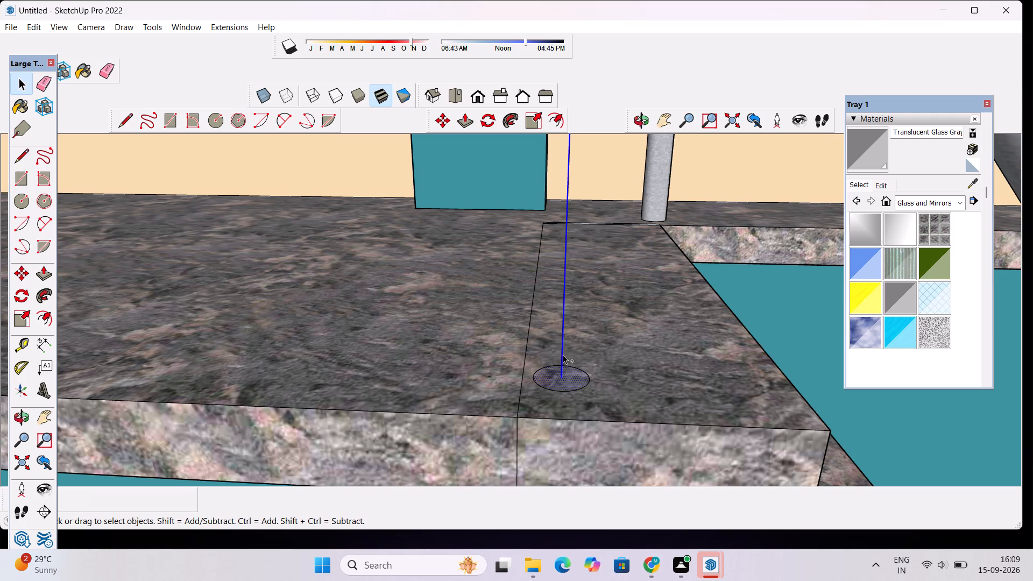
left_click(40, 292)
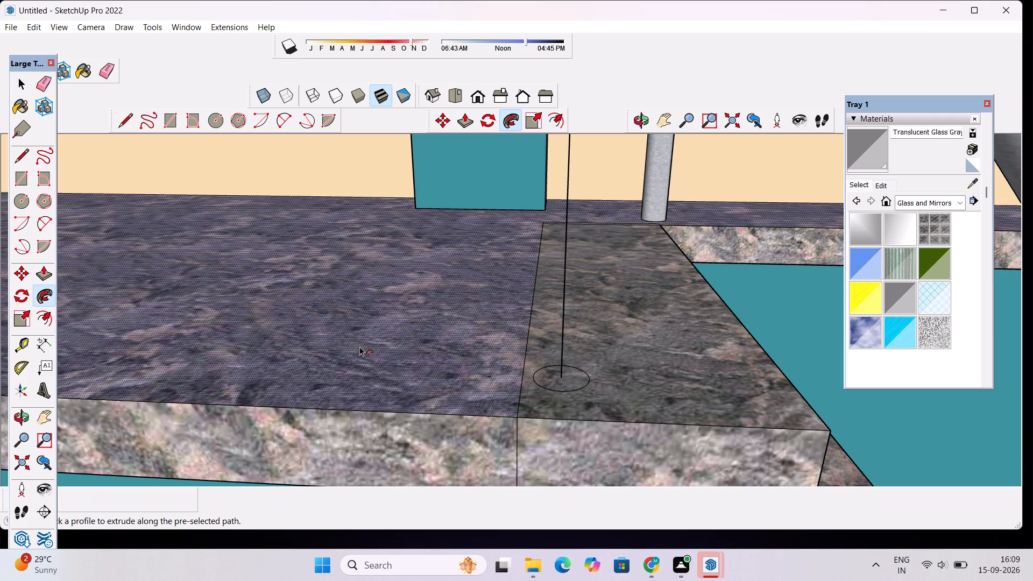
left_click(579, 374)
Extrude the circle on the left stair's top step along its vertical line with Follow Me to form the left corner post.
scroll(579, 374, "down", 20)
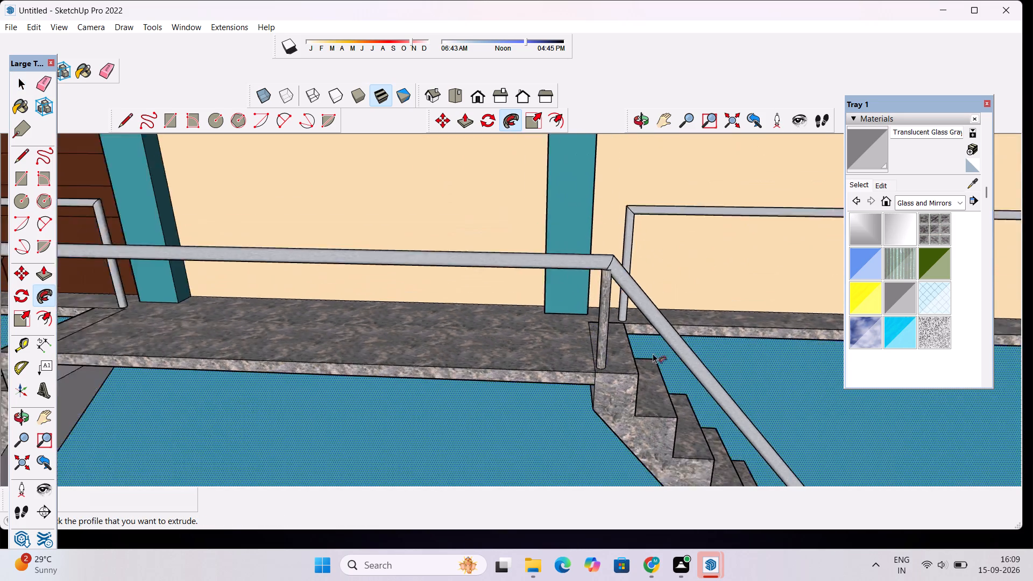
scroll(653, 353, "down", 8)
scroll(369, 333, "up", 17)
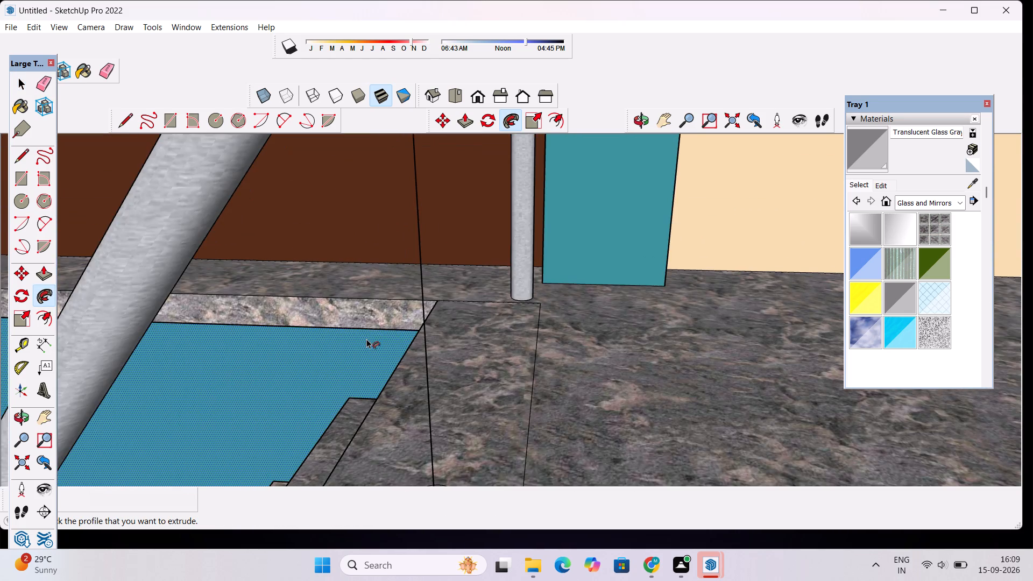
scroll(380, 303, "down", 6)
key("space")
scroll(402, 382, "up", 9)
left_click(403, 384)
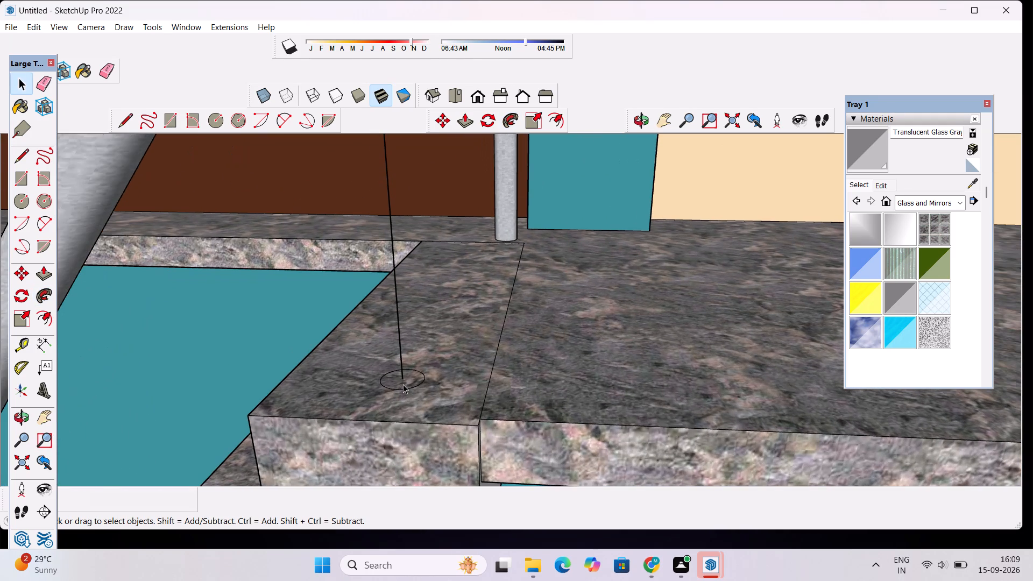
left_click(403, 384)
left_click(401, 360, "ctrl")
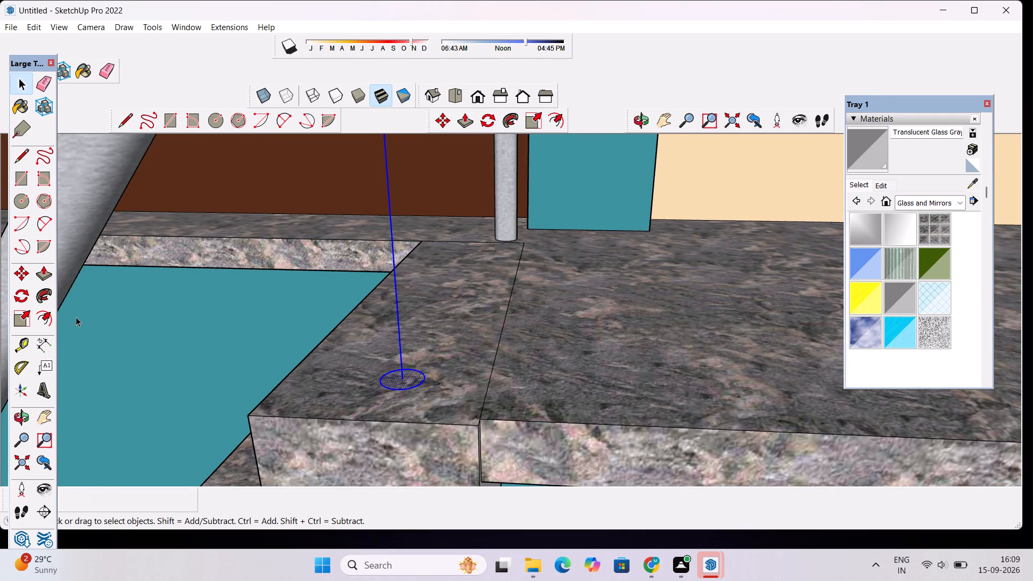
left_click(49, 297)
left_click(383, 381)
scroll(381, 378, "down", 2)
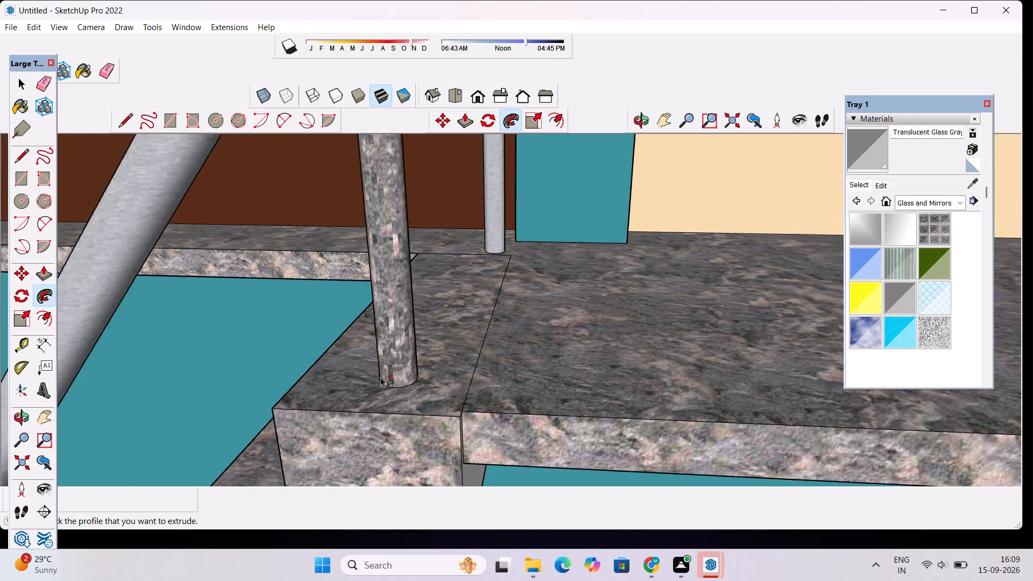
scroll(380, 377, "down", 20)
scroll(380, 377, "down", 6)
key("space")
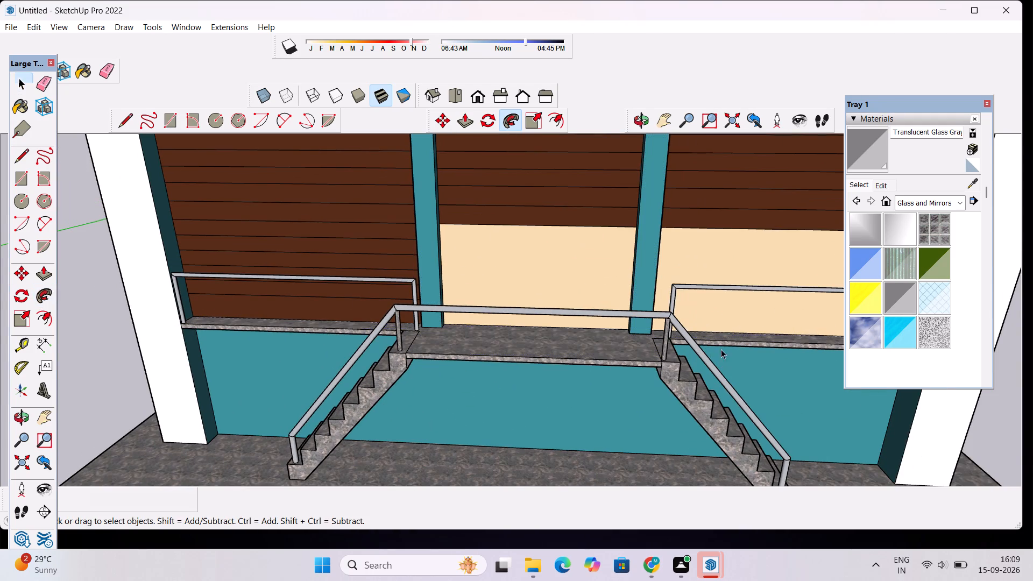
Copy the right corner post along the landing's front edge toward the left stair as the first intermediate post.
scroll(713, 346, "up", 4)
scroll(645, 356, "up", 1)
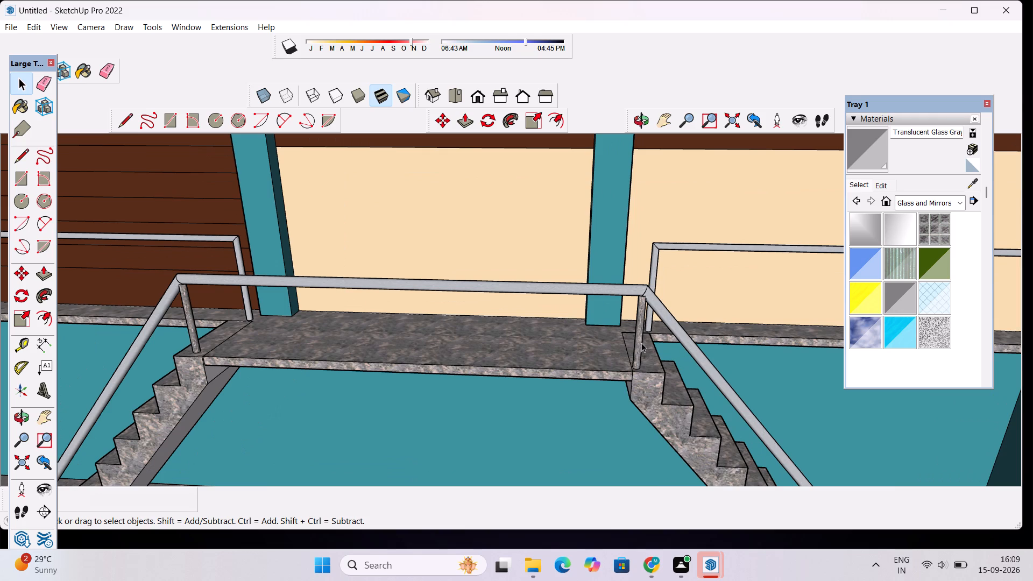
double_click(641, 343)
scroll(633, 372, "up", 10)
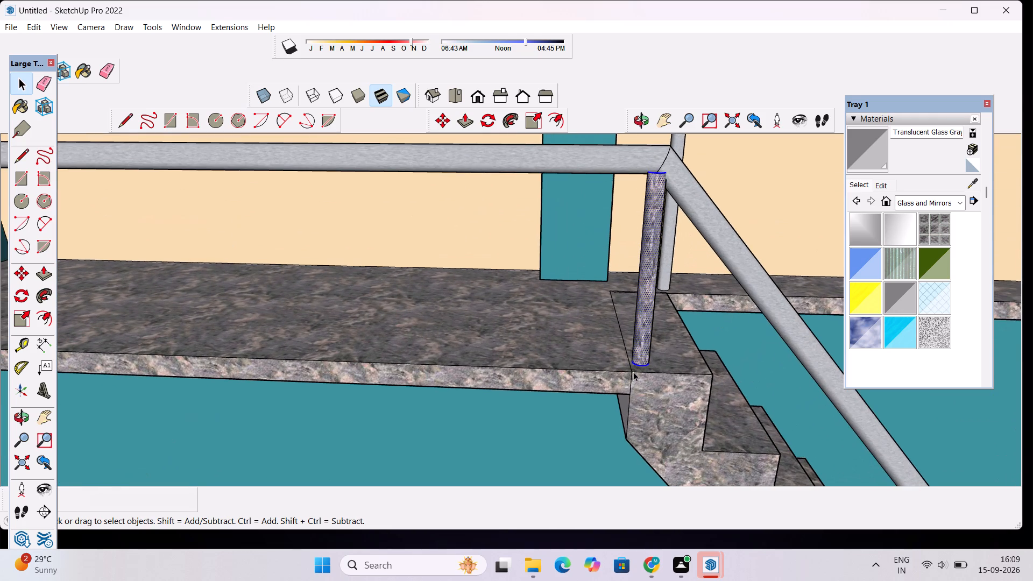
key("m")
scroll(633, 372, "up", 4)
left_click(646, 359)
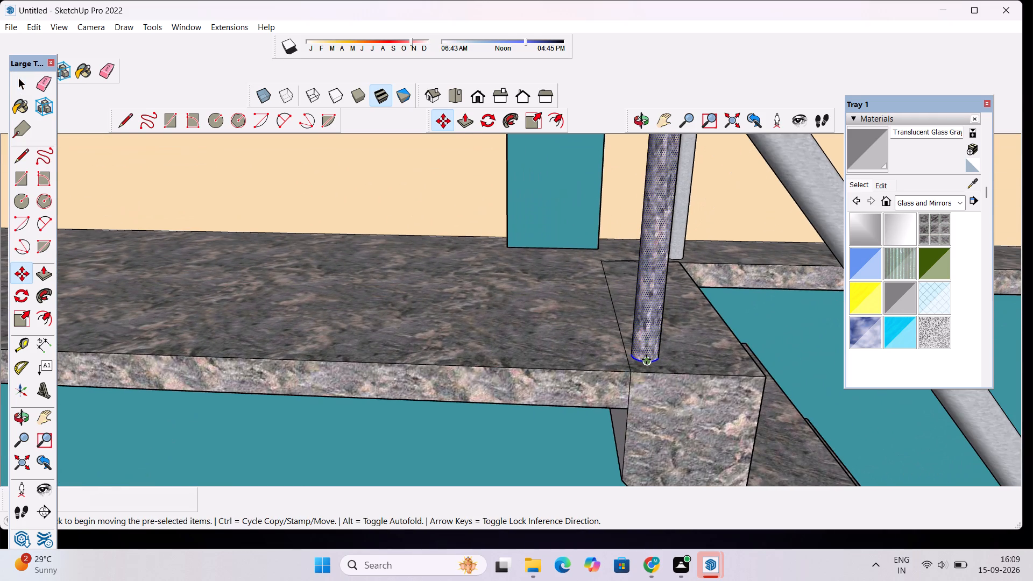
scroll(577, 369, "down", 6)
scroll(481, 354, "down", 2)
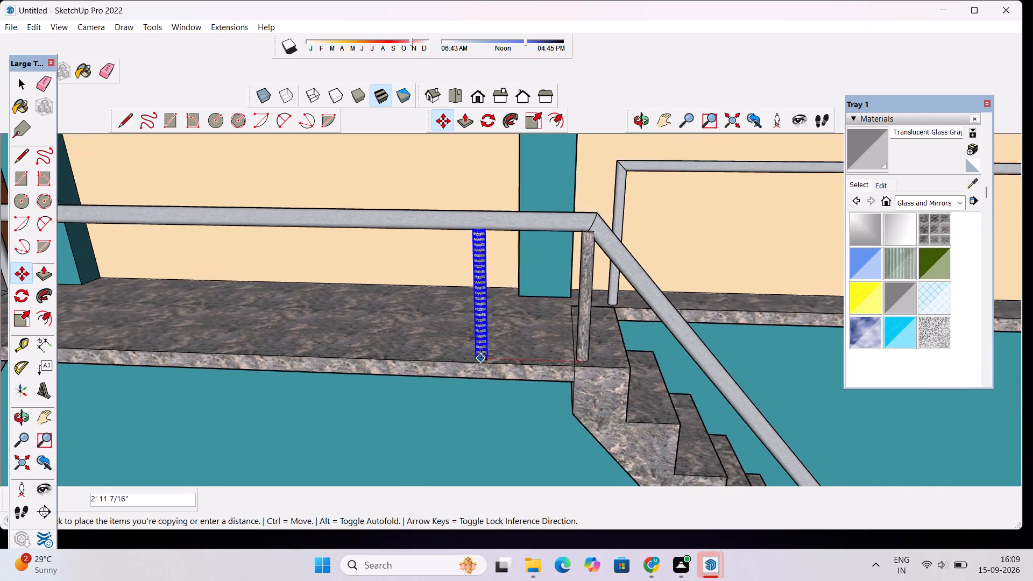
scroll(481, 354, "down", 4)
left_click(461, 354)
Place three more post copies toward the left stair, the first two spaced about 4' 8" and 4' 2" from their preceding posts.
left_click(461, 354)
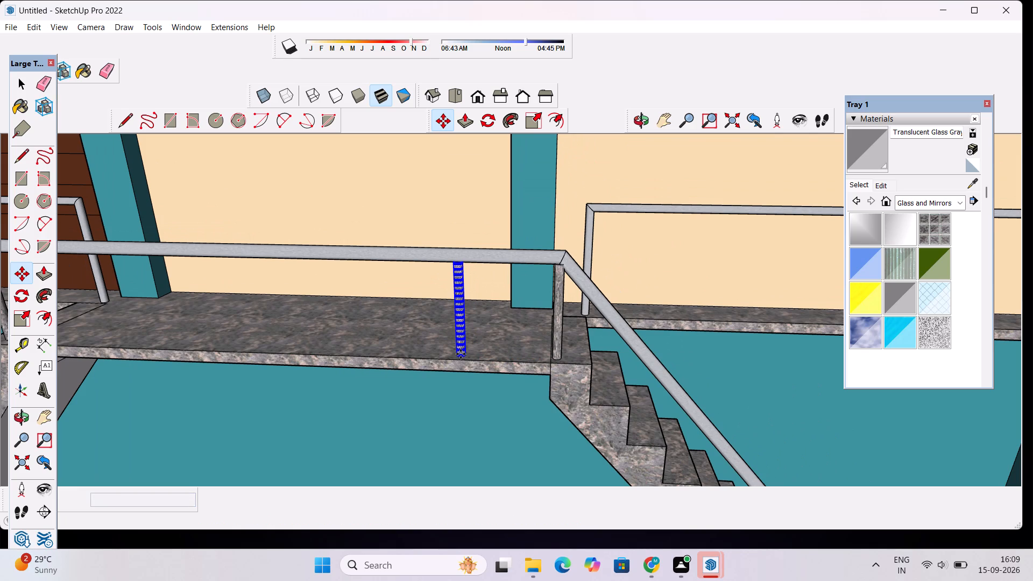
scroll(345, 349, "down", 3)
left_click(345, 349)
left_click(345, 349)
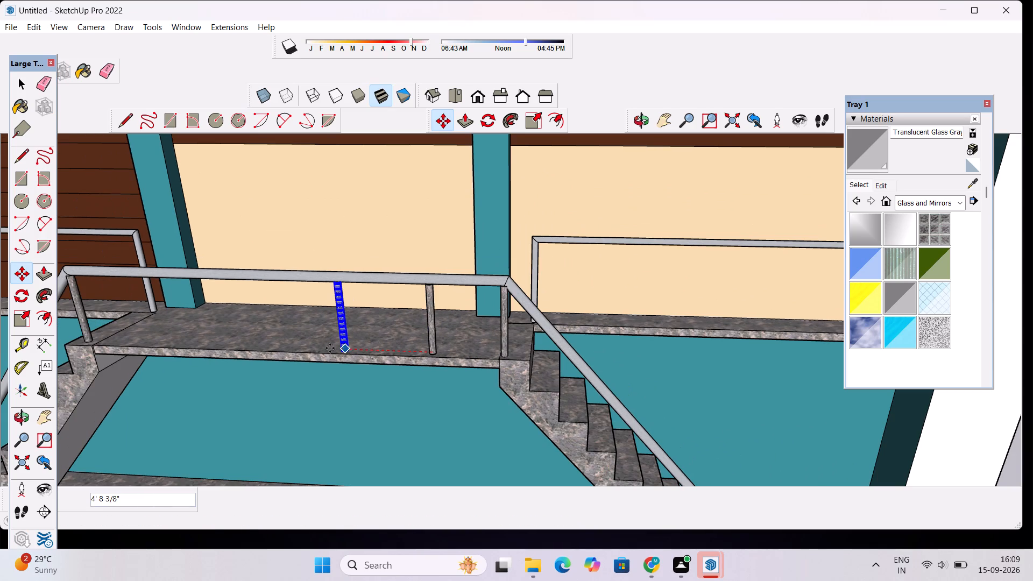
left_click(343, 348)
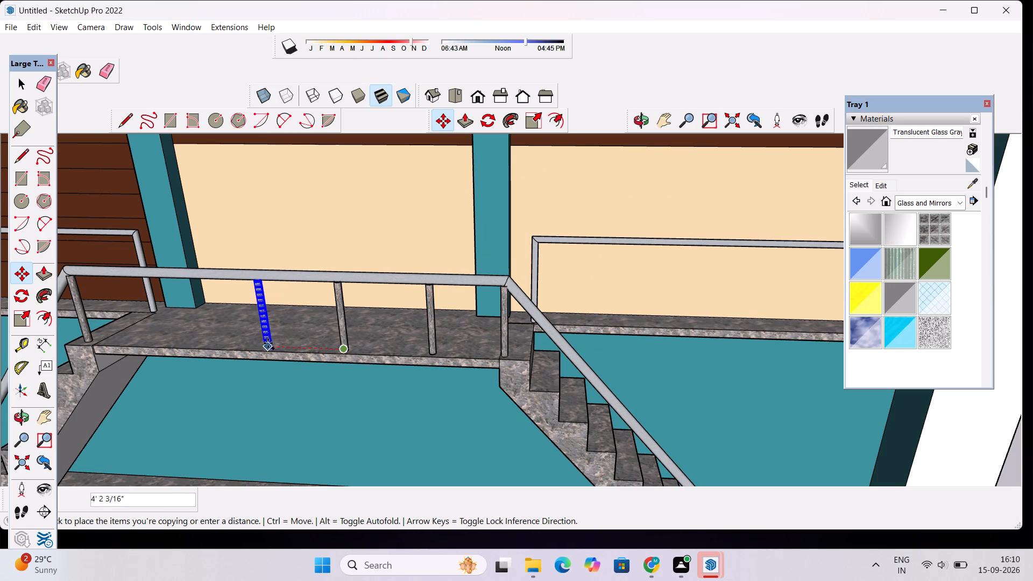
left_click(268, 345)
left_click(263, 348)
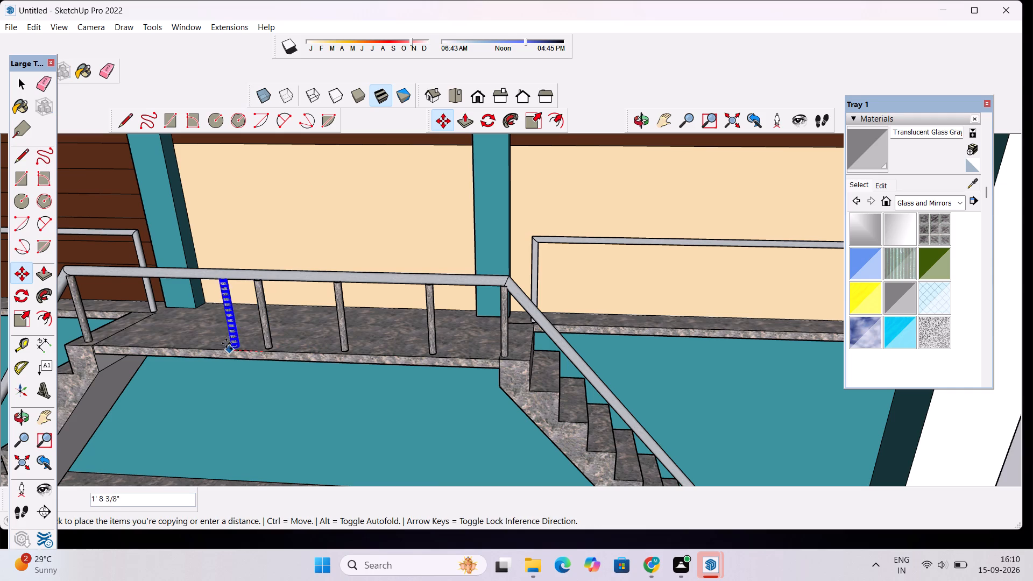
left_click(172, 341)
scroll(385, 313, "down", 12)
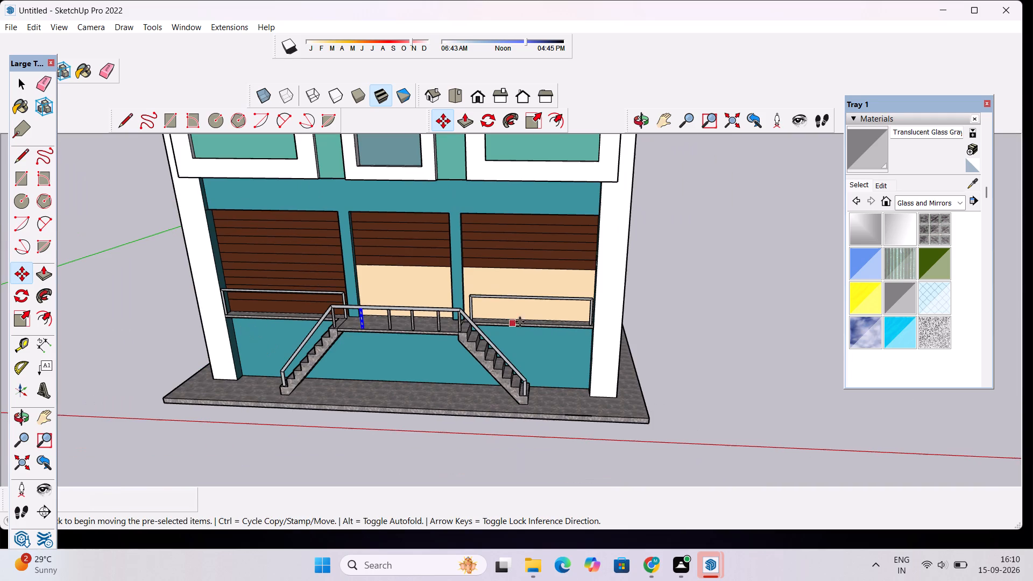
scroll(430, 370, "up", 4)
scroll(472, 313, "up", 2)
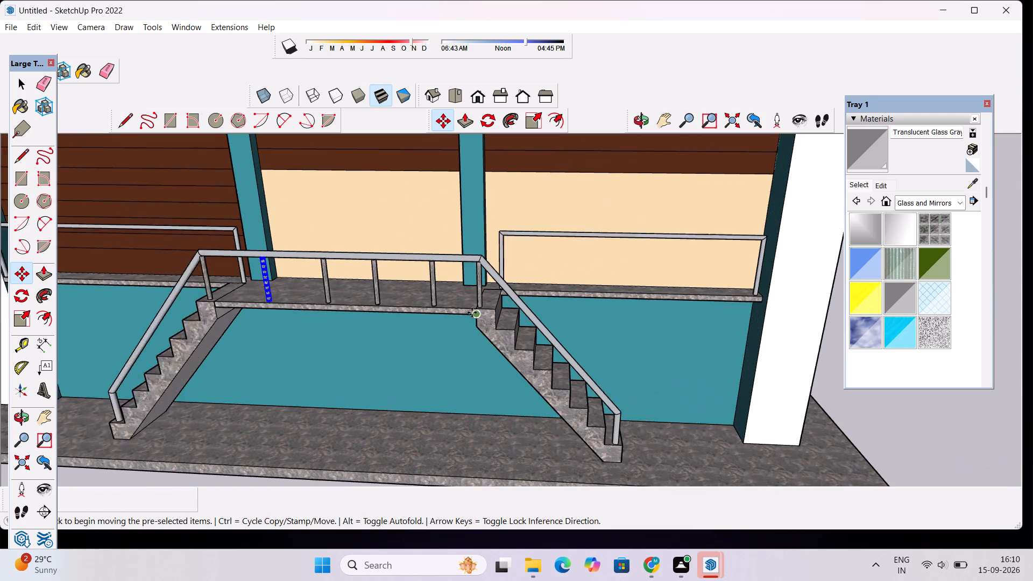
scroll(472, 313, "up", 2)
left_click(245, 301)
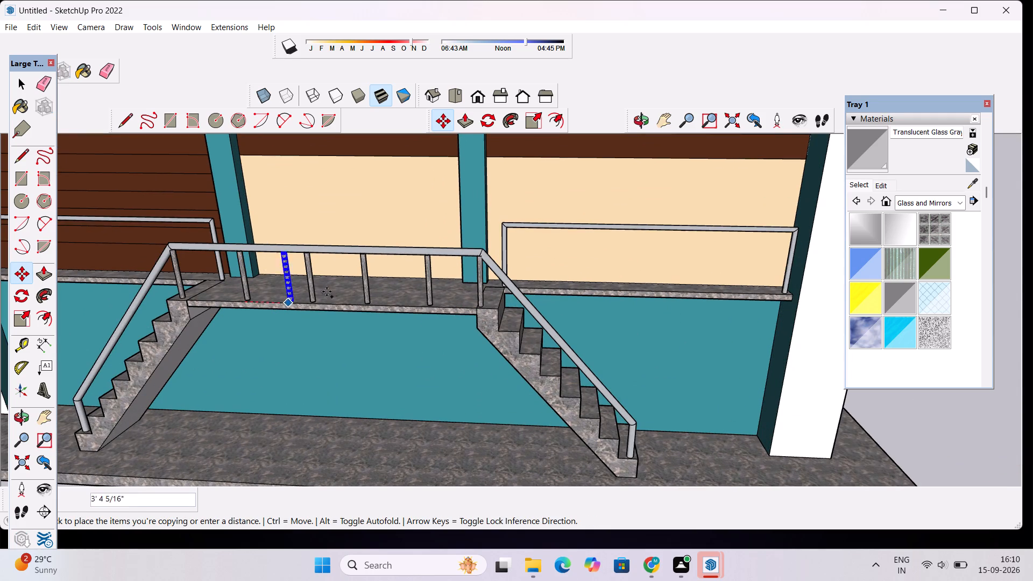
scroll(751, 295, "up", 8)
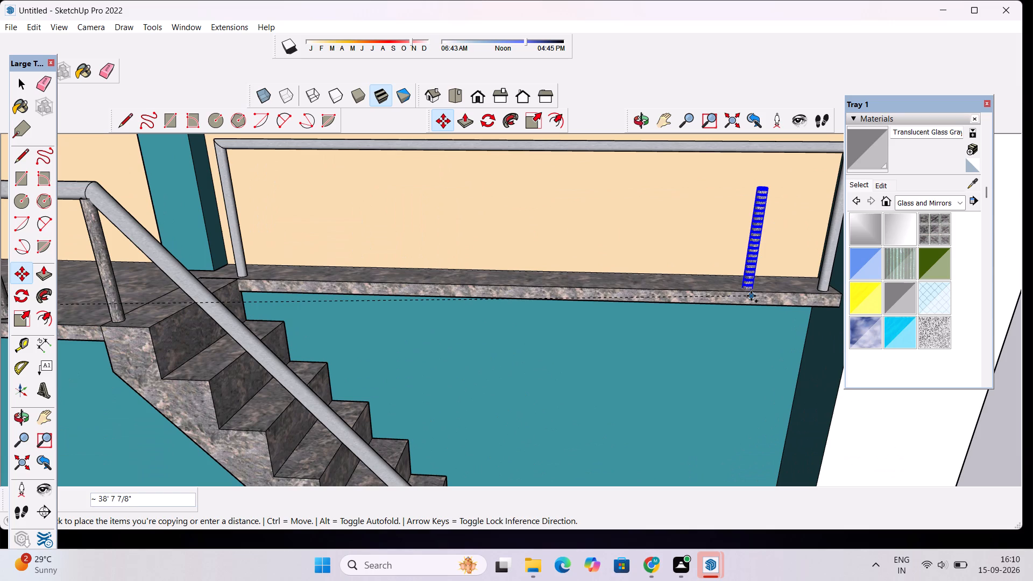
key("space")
Copy the right ledge railing's outer end post about 3' 7" along the ledge toward the stair.
scroll(548, 335, "down", 6)
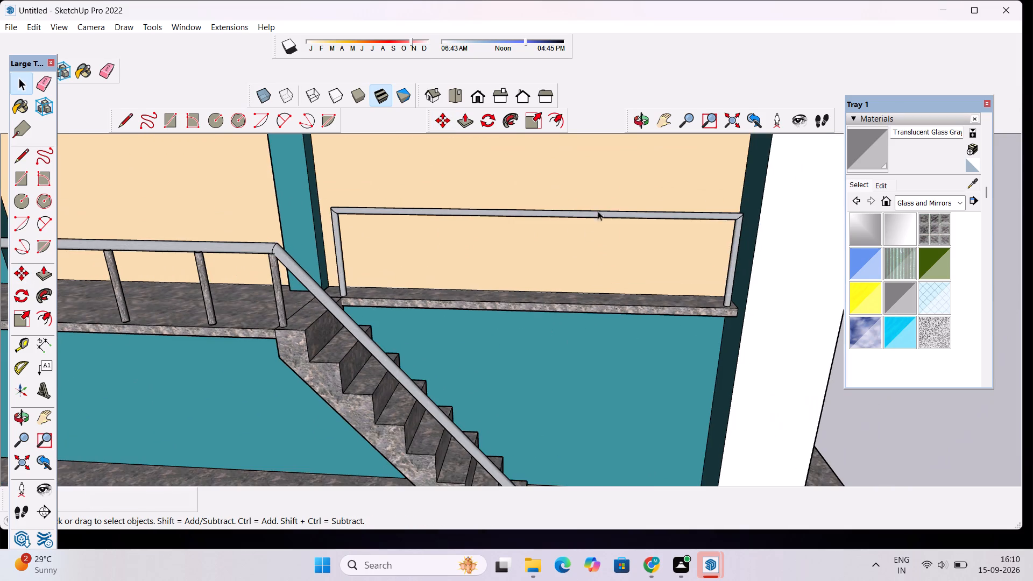
left_click(635, 119)
left_click_drag(603, 219, 486, 300, "shift")
scroll(487, 360, "up", 2)
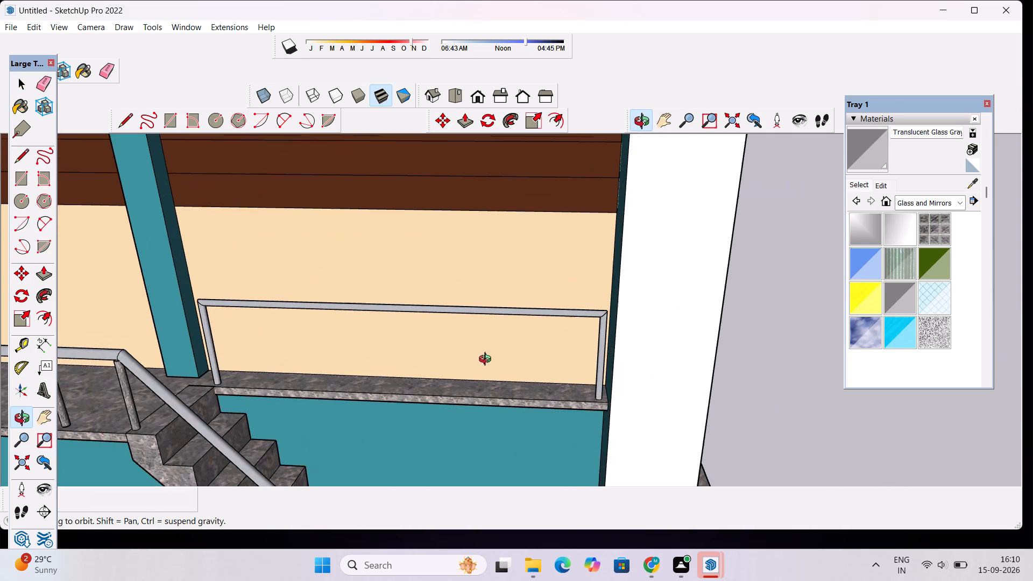
scroll(487, 360, "up", 1)
left_click_drag(500, 358, 572, 351)
key("space")
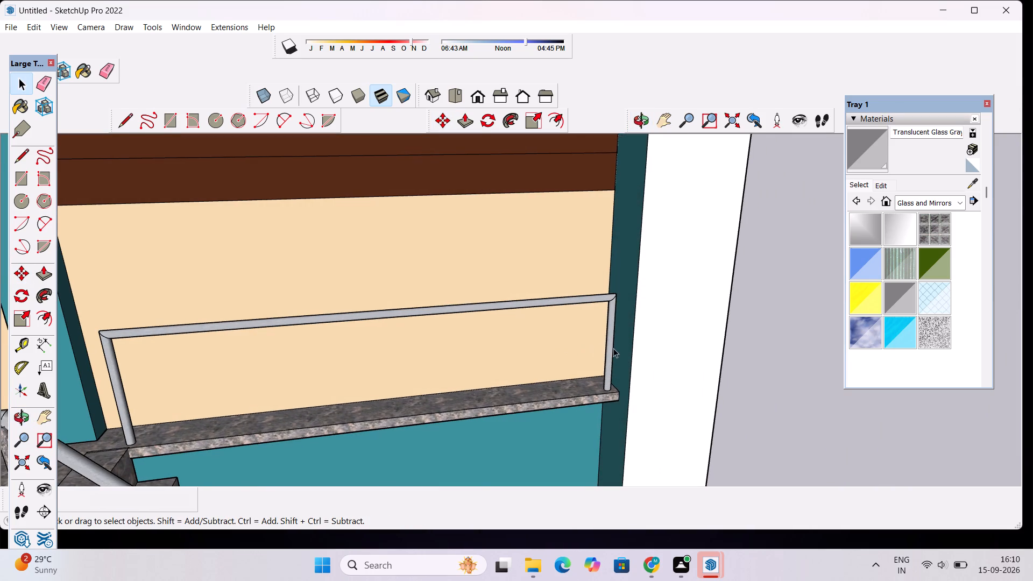
double_click(607, 355)
scroll(592, 406, "up", 9)
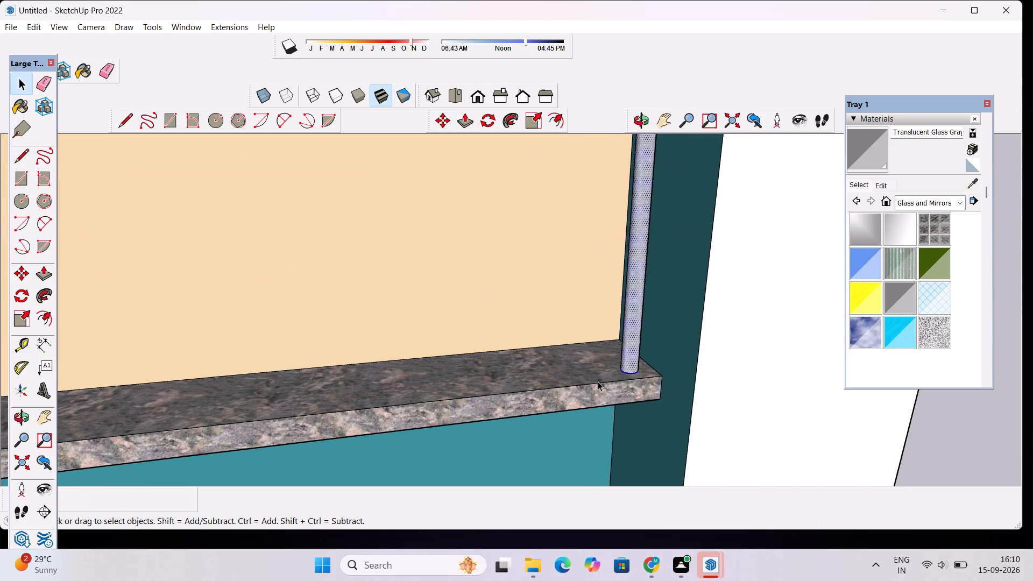
key("m")
scroll(609, 372, "up", 5)
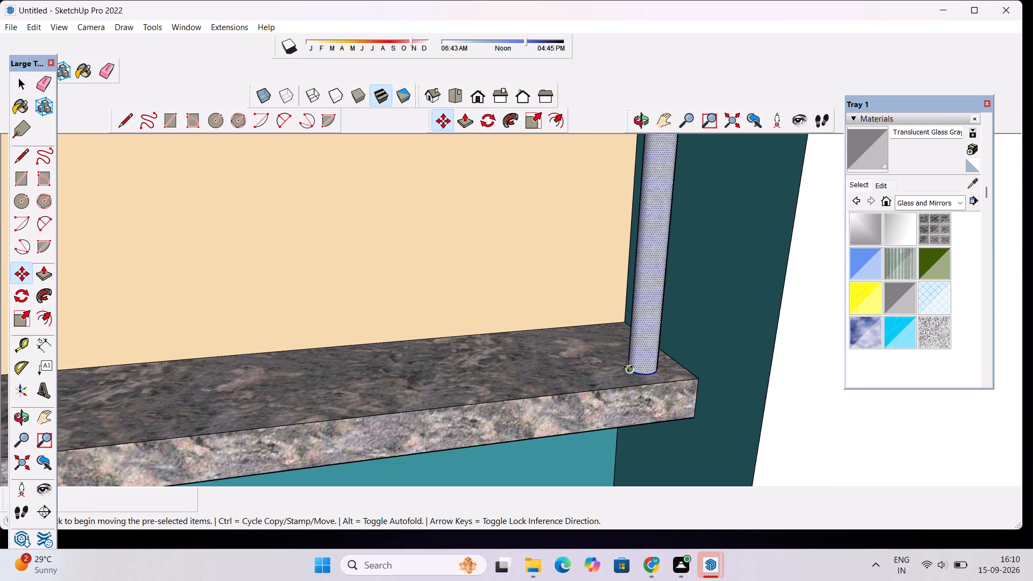
left_click(628, 367)
scroll(592, 369, "down", 13)
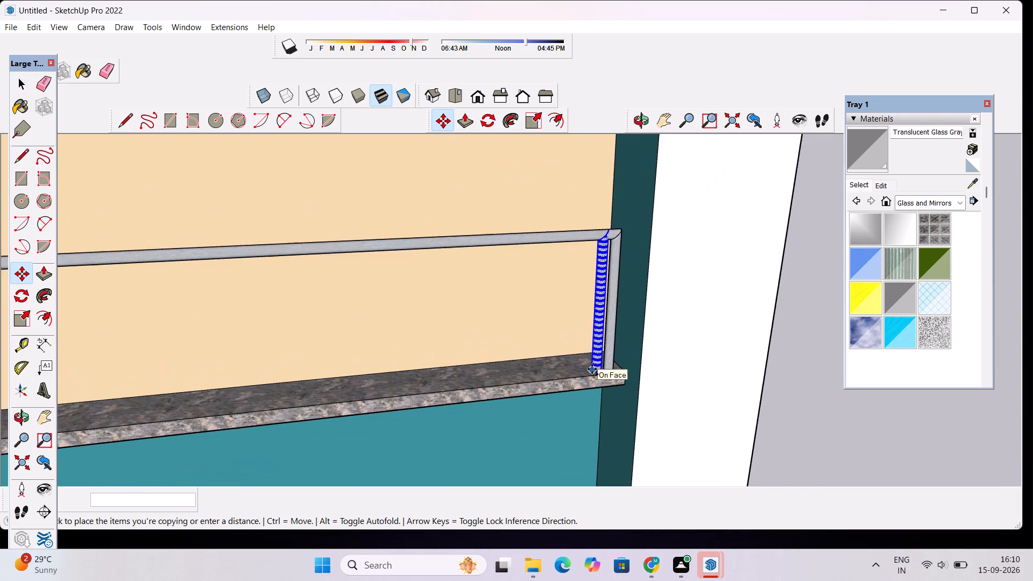
scroll(568, 380, "down", 9)
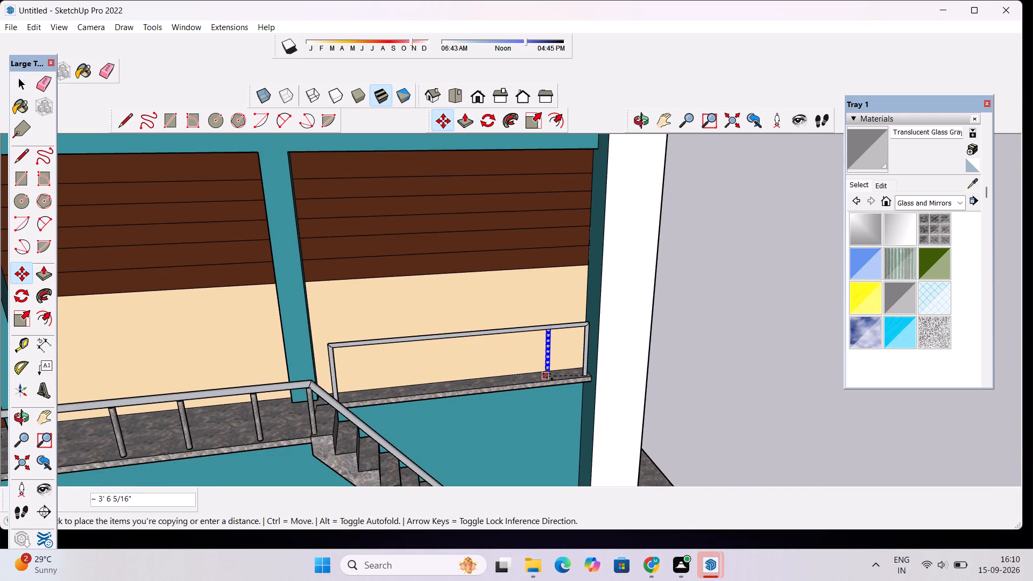
scroll(547, 374, "up", 6)
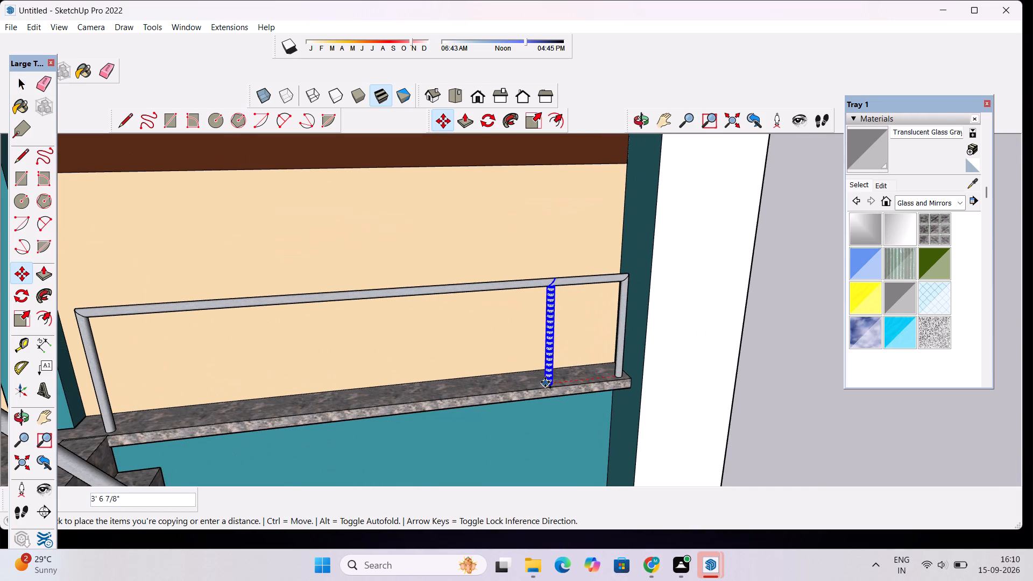
left_click(545, 382)
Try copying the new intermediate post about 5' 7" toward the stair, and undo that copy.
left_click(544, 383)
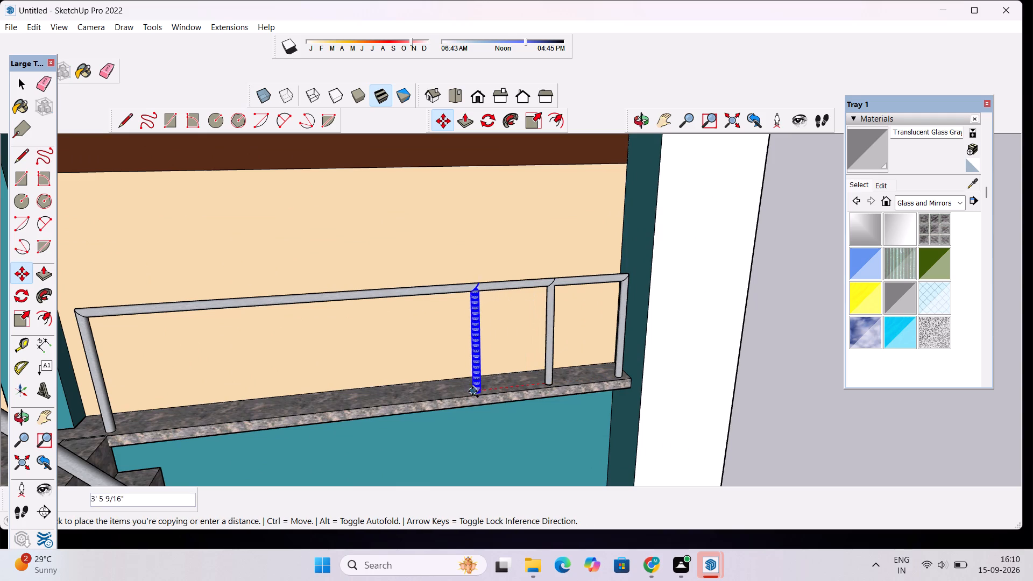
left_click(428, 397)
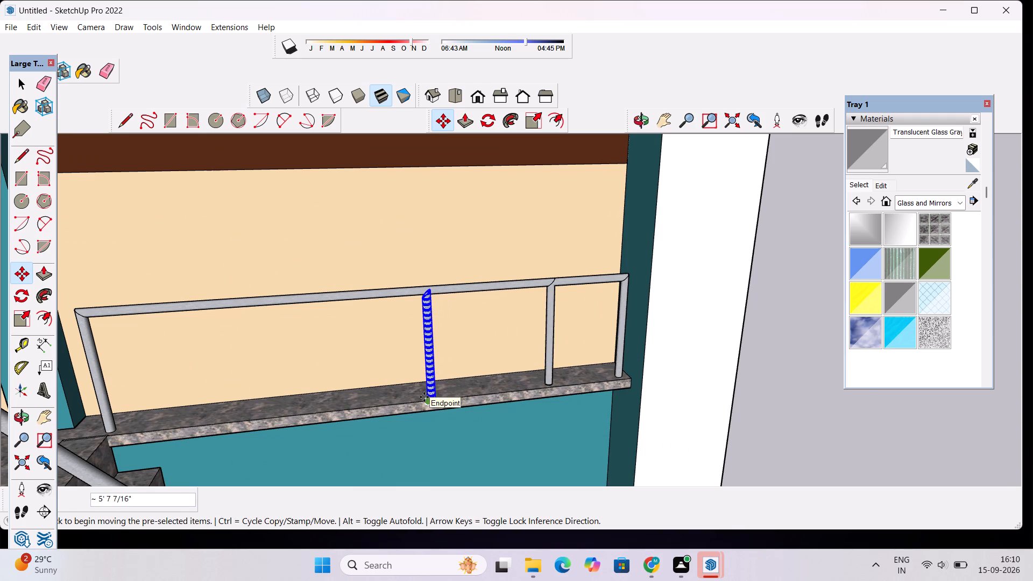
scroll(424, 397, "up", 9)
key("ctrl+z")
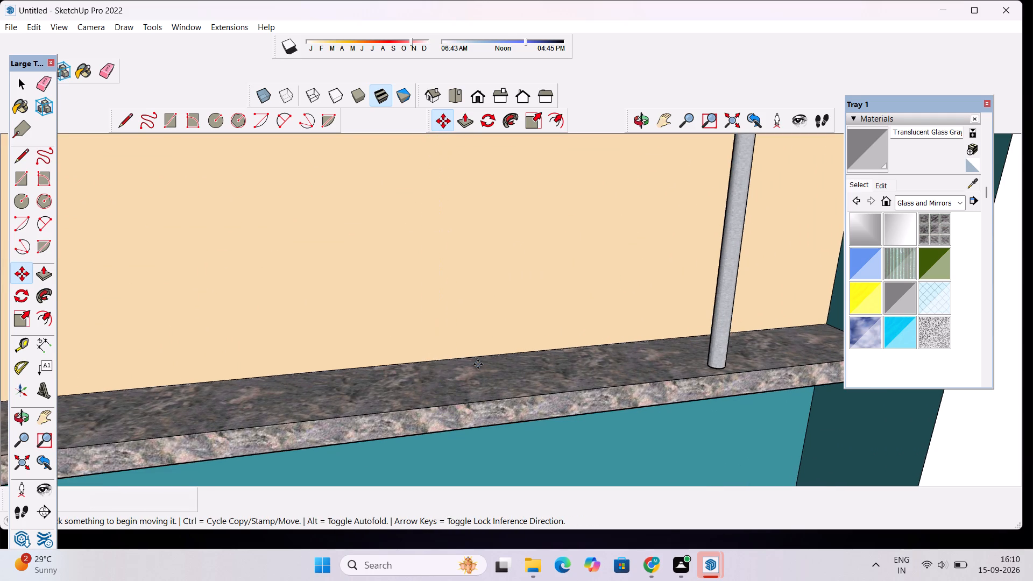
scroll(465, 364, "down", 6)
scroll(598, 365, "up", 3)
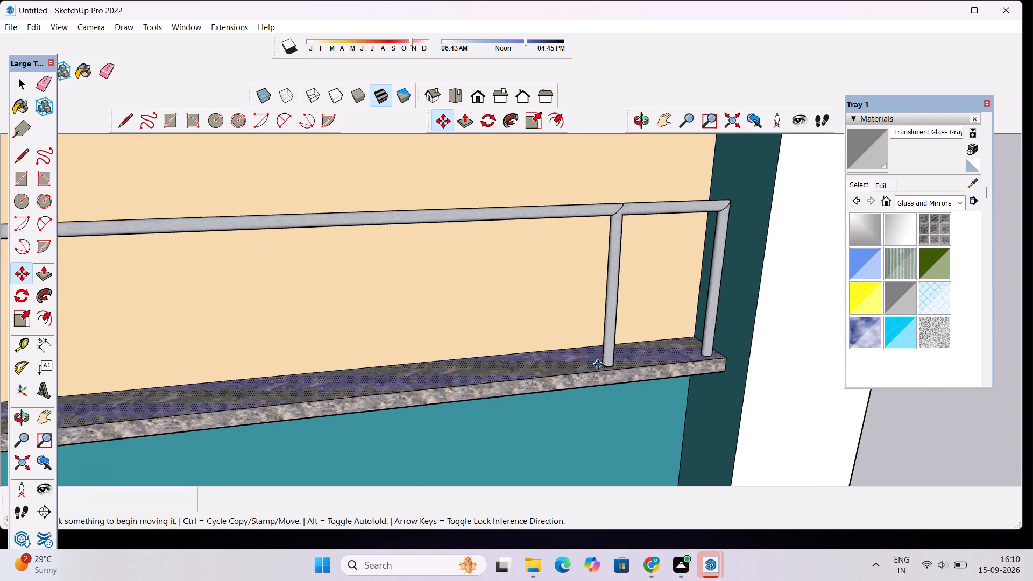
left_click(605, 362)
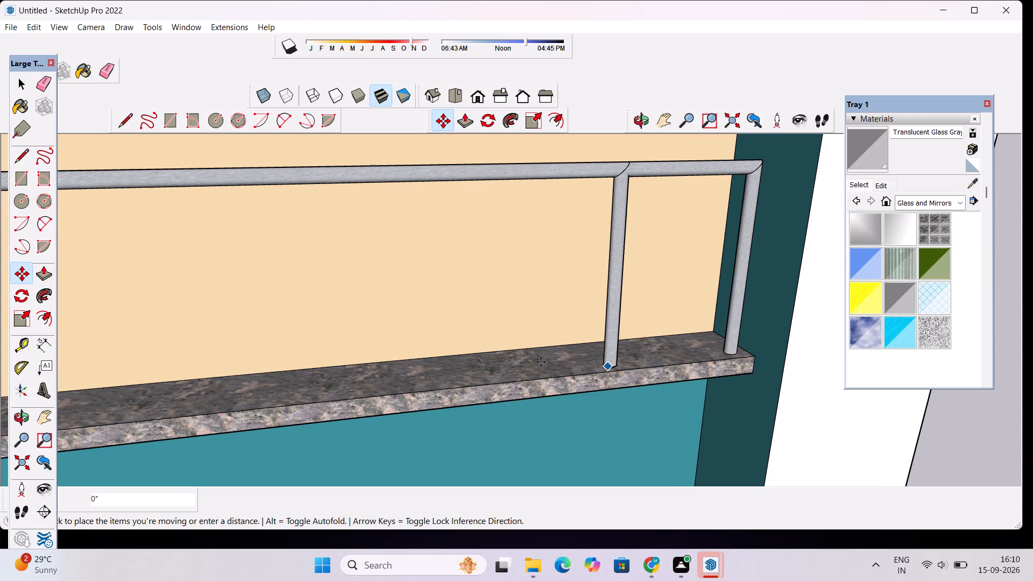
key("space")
Place three more post copies along the right ledge toward the stair, the first two spaced about 5' 7 1/2" and 4' 7" from their preceding posts.
double_click(609, 338)
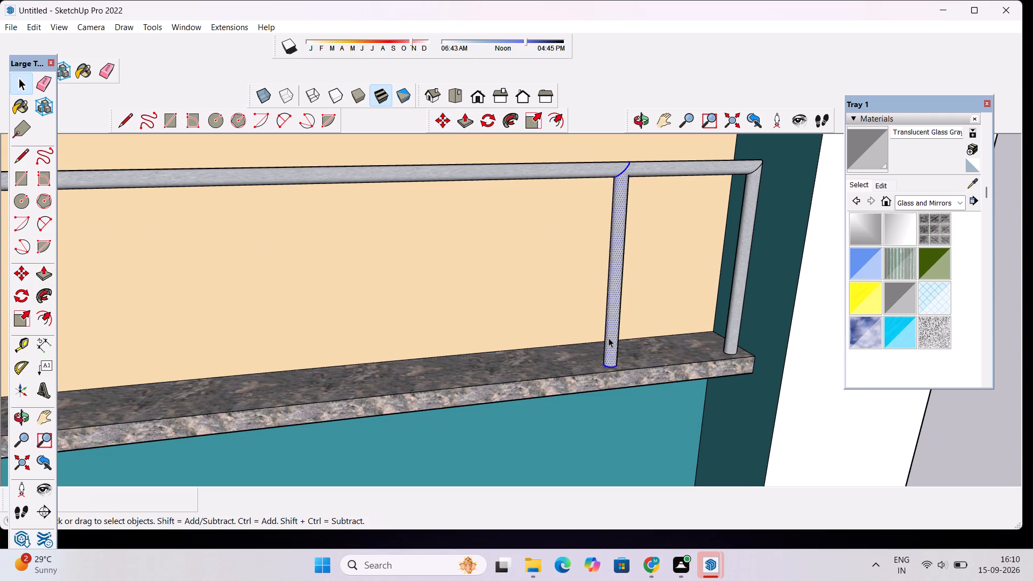
key("m")
left_click(605, 363)
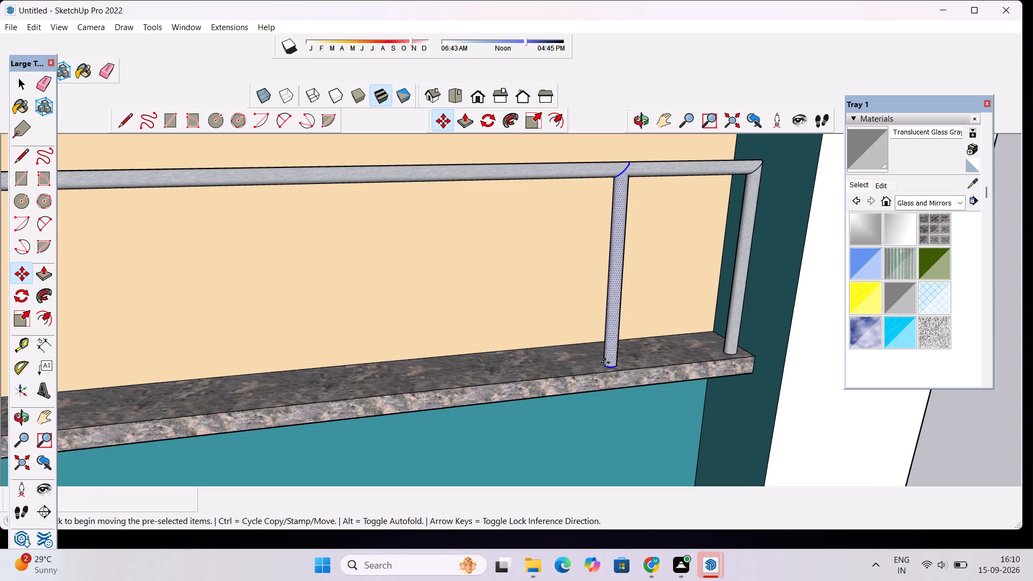
scroll(490, 379, "down", 3)
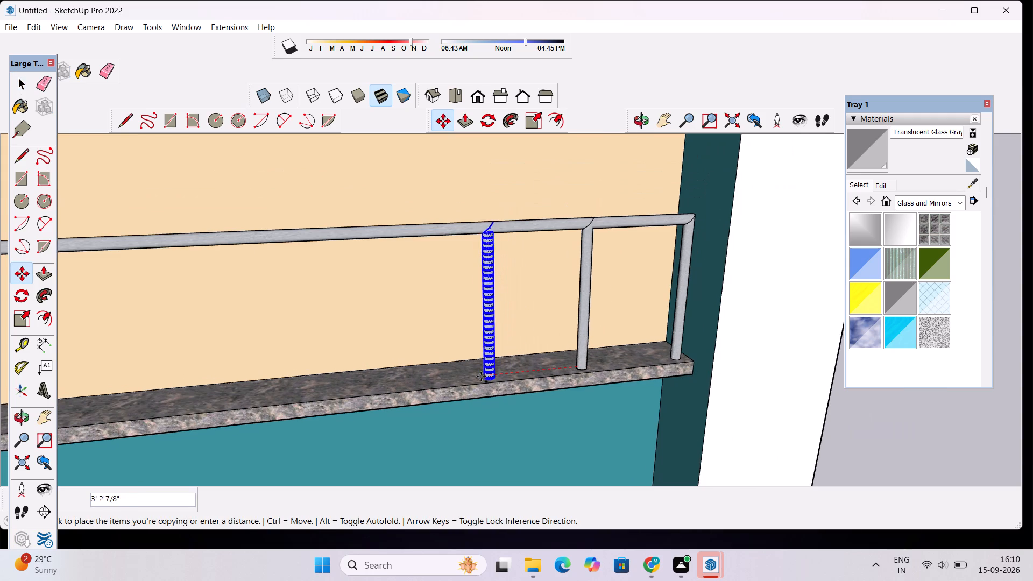
left_click(411, 379)
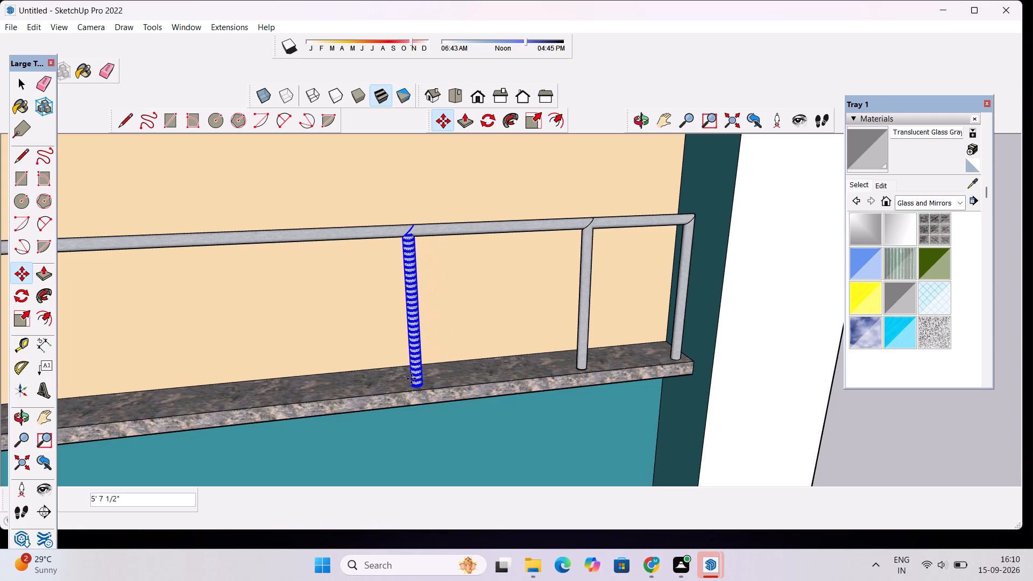
left_click(407, 384)
scroll(384, 381, "down", 5)
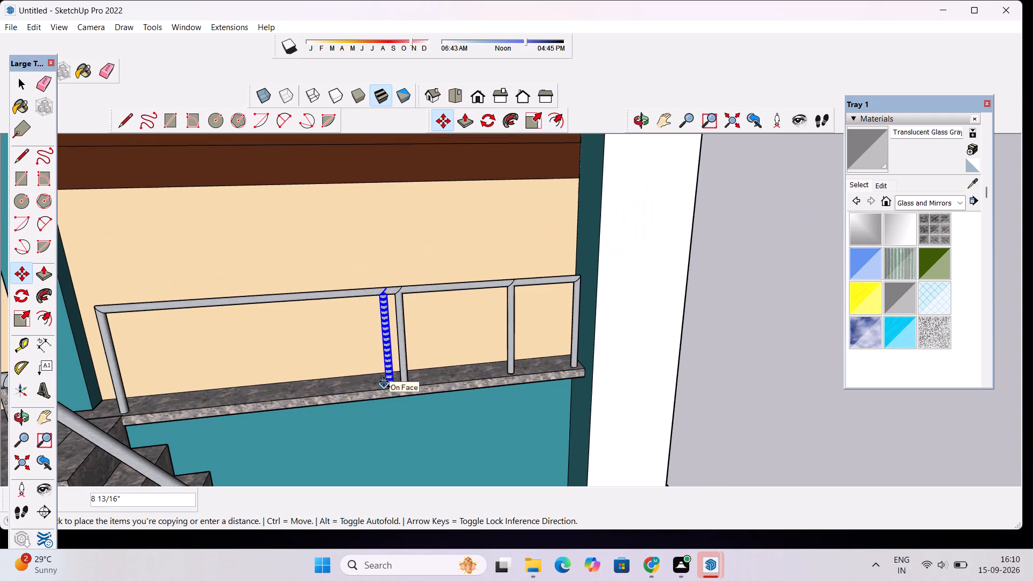
left_click(305, 392)
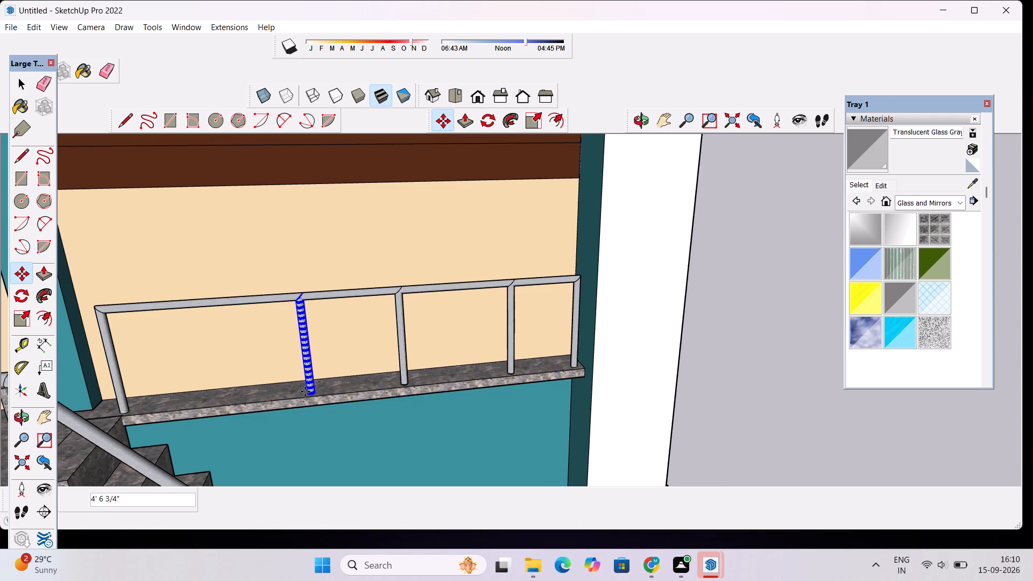
left_click(305, 392)
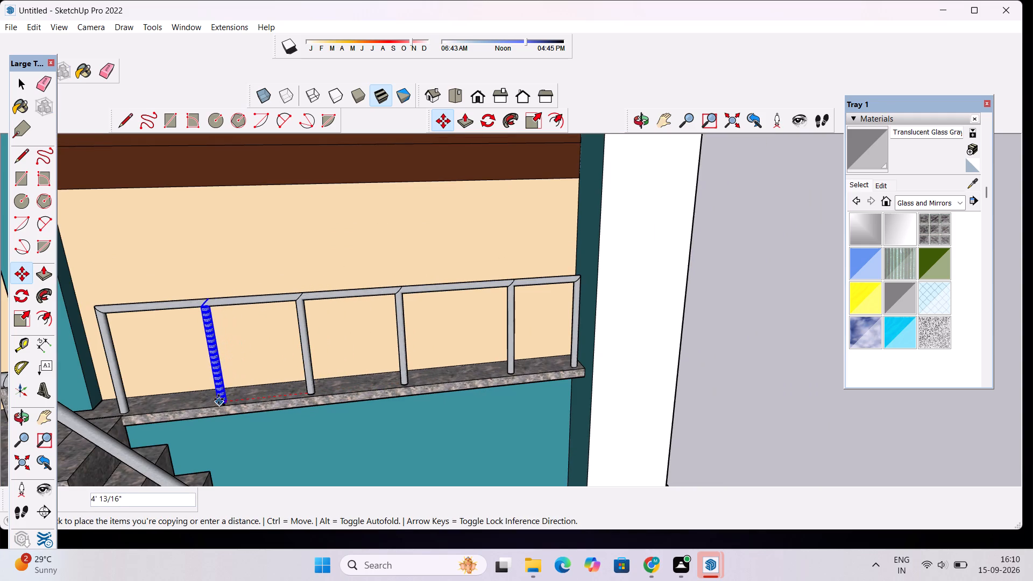
left_click(214, 399)
Copy the right ledge's intermediate post nearest the stair across to the left ledge, near that railing's inner end post.
scroll(213, 400, "down", 11)
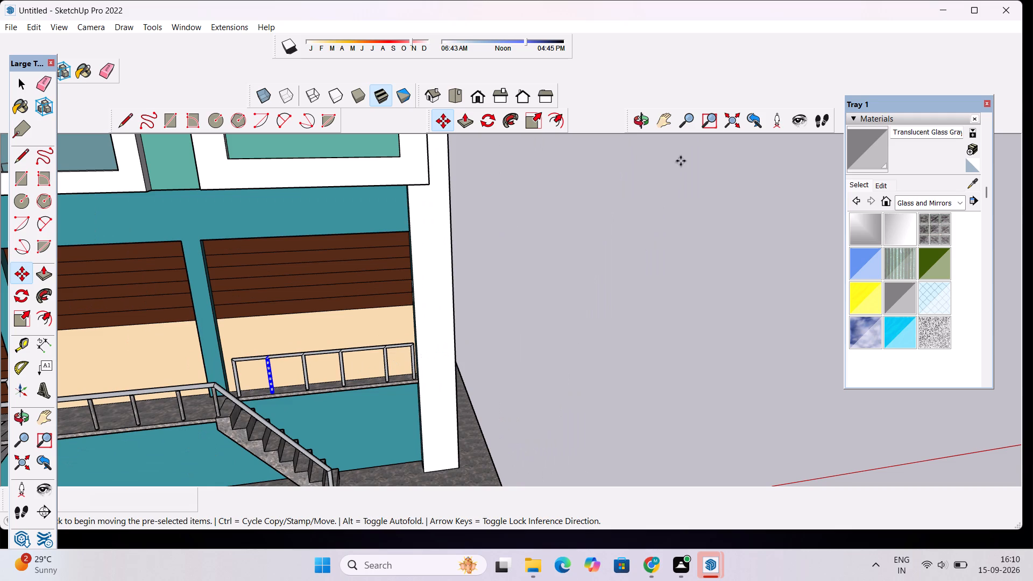
left_click(645, 121)
left_click_drag(434, 270, 865, 216, "shift")
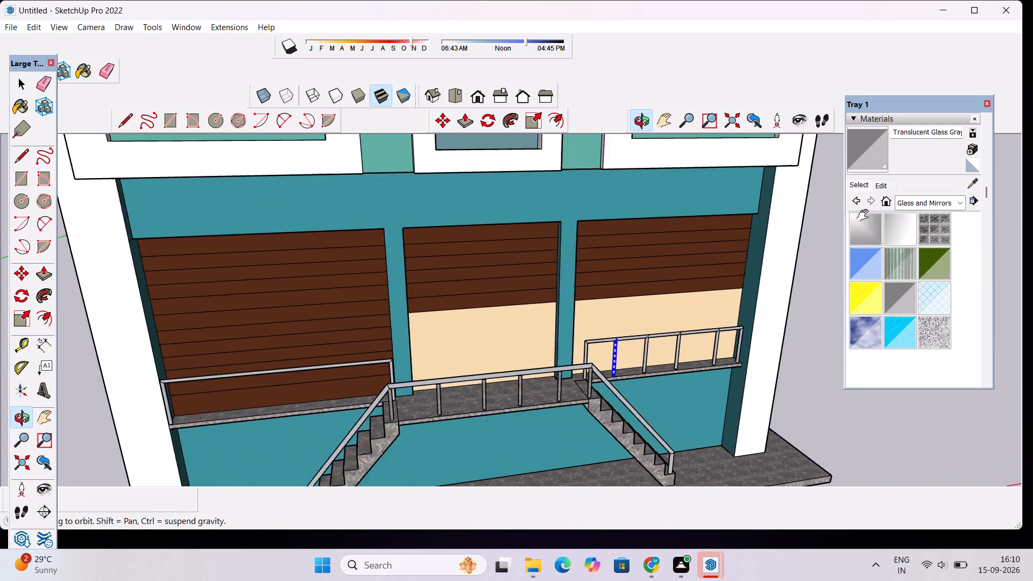
left_click_drag(865, 216, 878, 207, "shift")
scroll(733, 318, "up", 10)
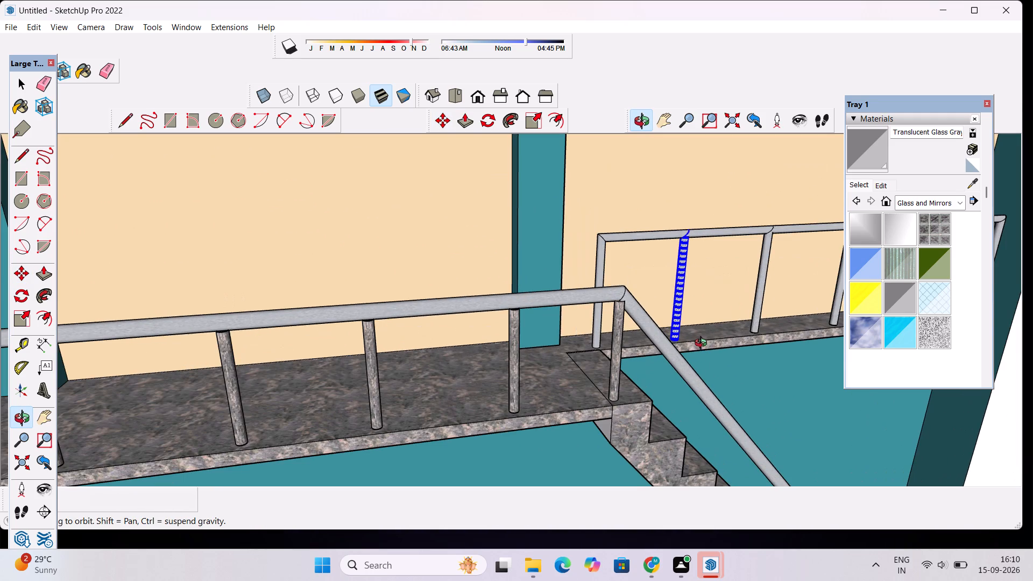
key("m")
scroll(676, 335, "up", 3)
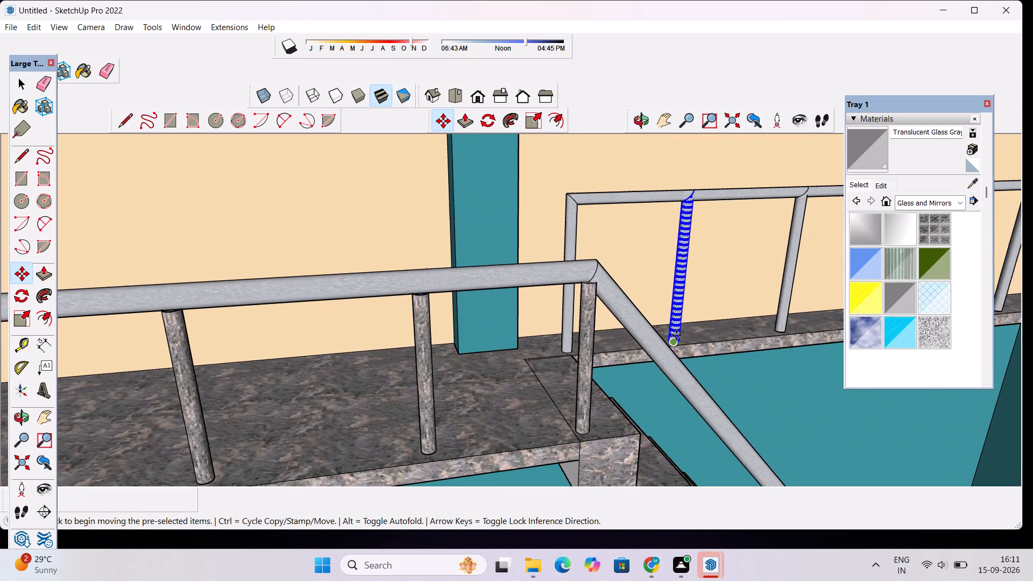
left_click(676, 335)
scroll(621, 336, "down", 10)
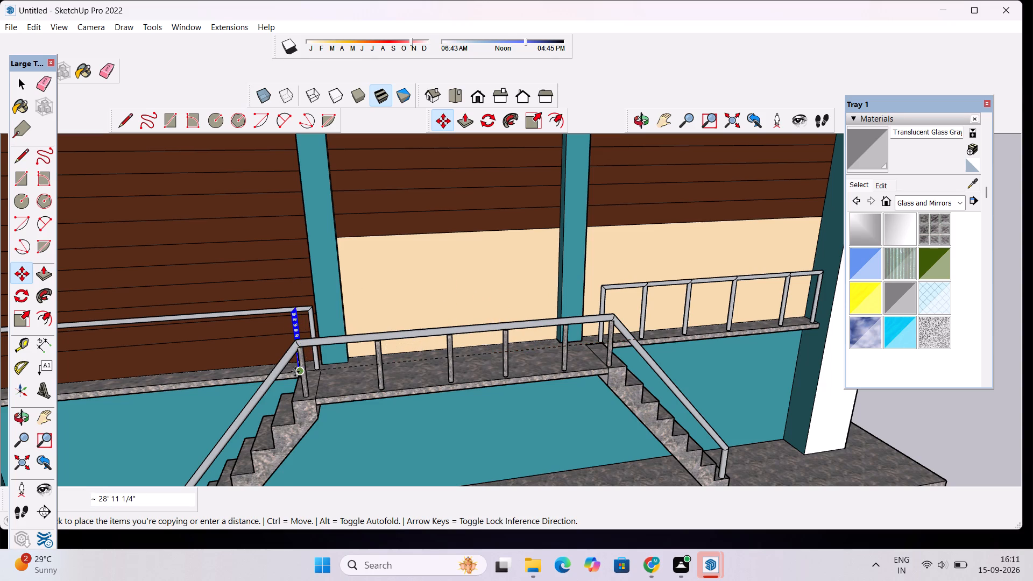
scroll(294, 372, "up", 9)
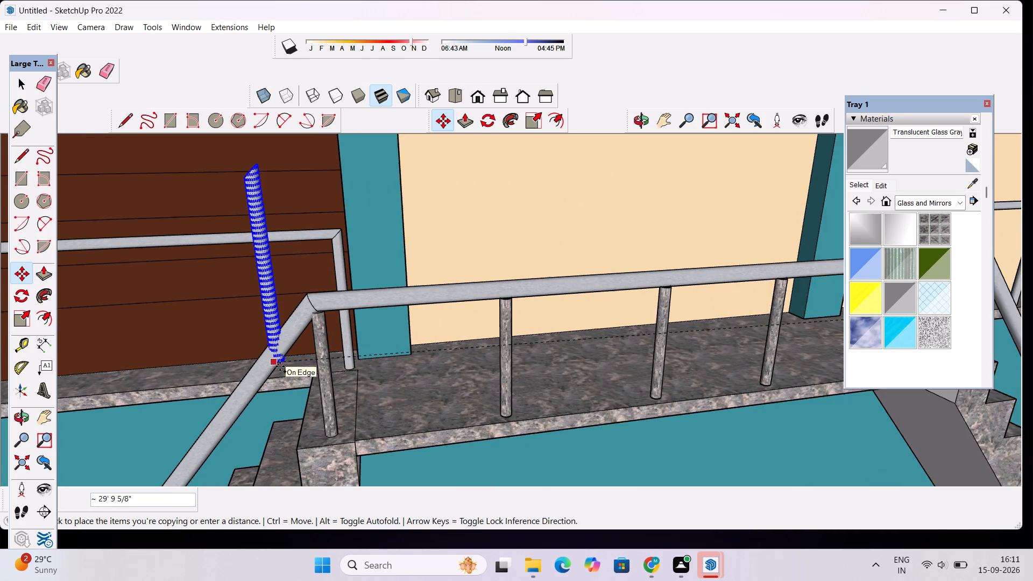
scroll(280, 366, "up", 10)
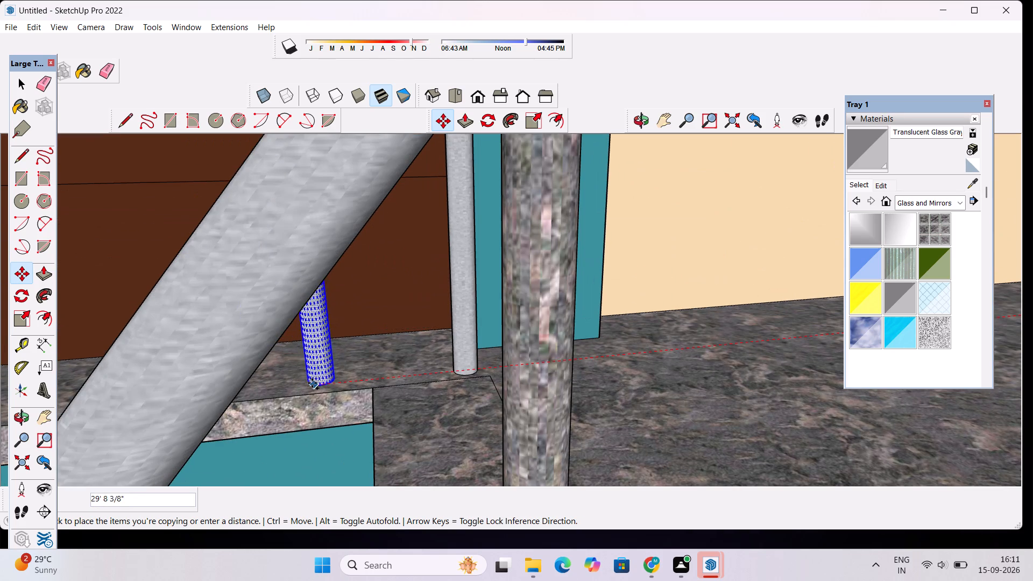
scroll(281, 385, "down", 10)
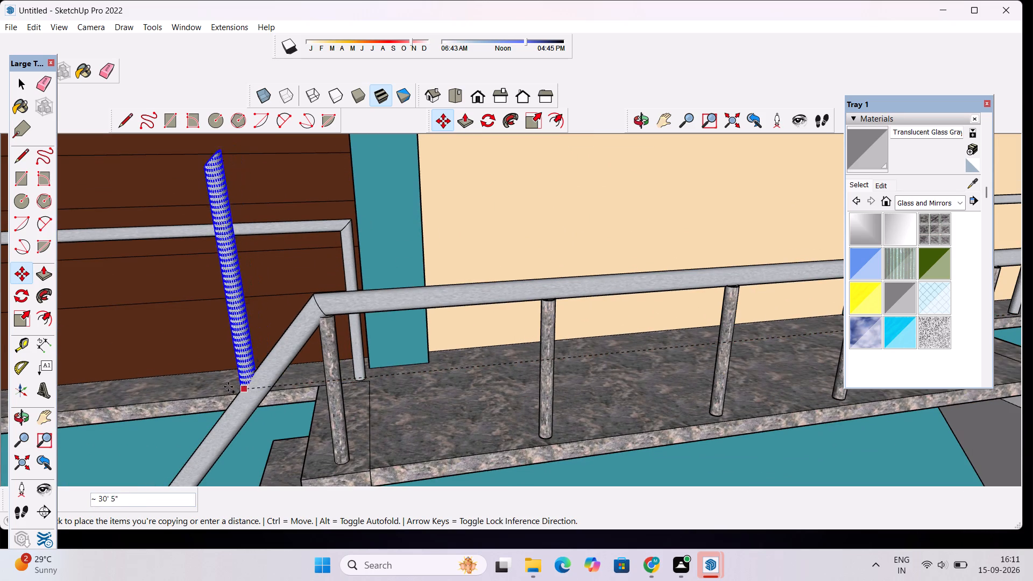
left_click(218, 388)
Place three more post copies along the left ledge toward its outer end, spaced about 4' 7", 4' 6" and 4' 3".
scroll(342, 345, "down", 15)
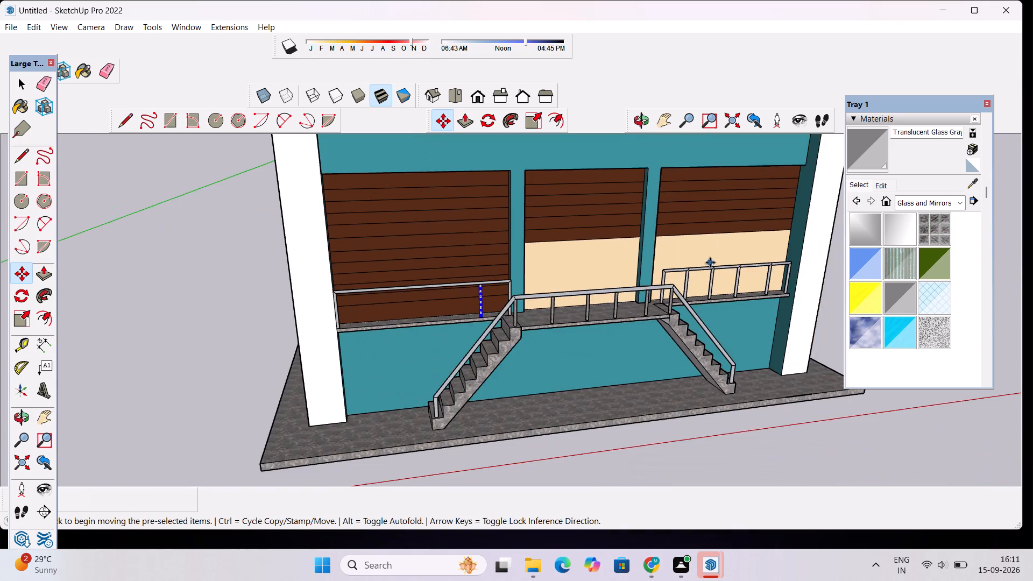
scroll(482, 300, "up", 9)
left_click(476, 338)
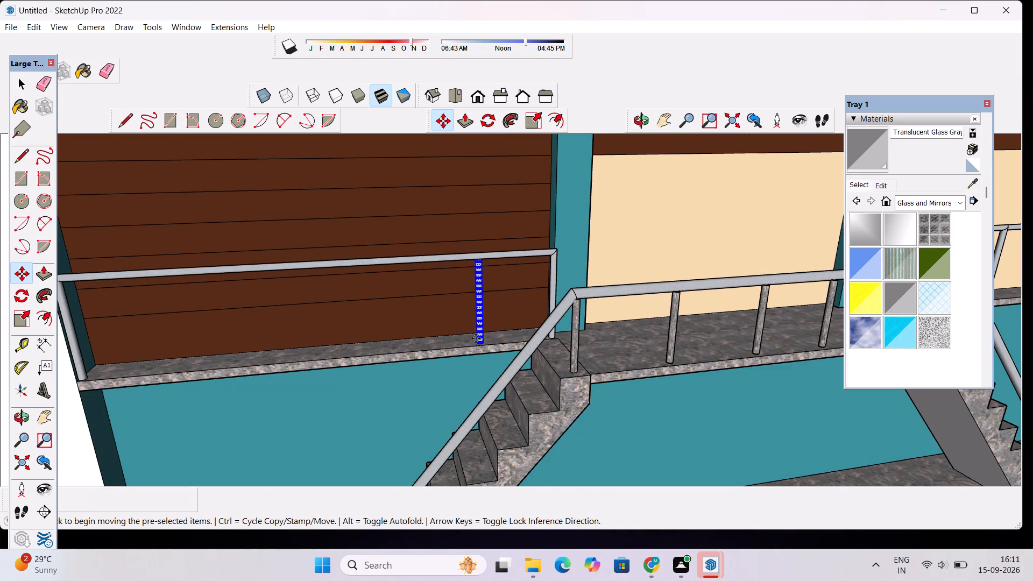
left_click(394, 347)
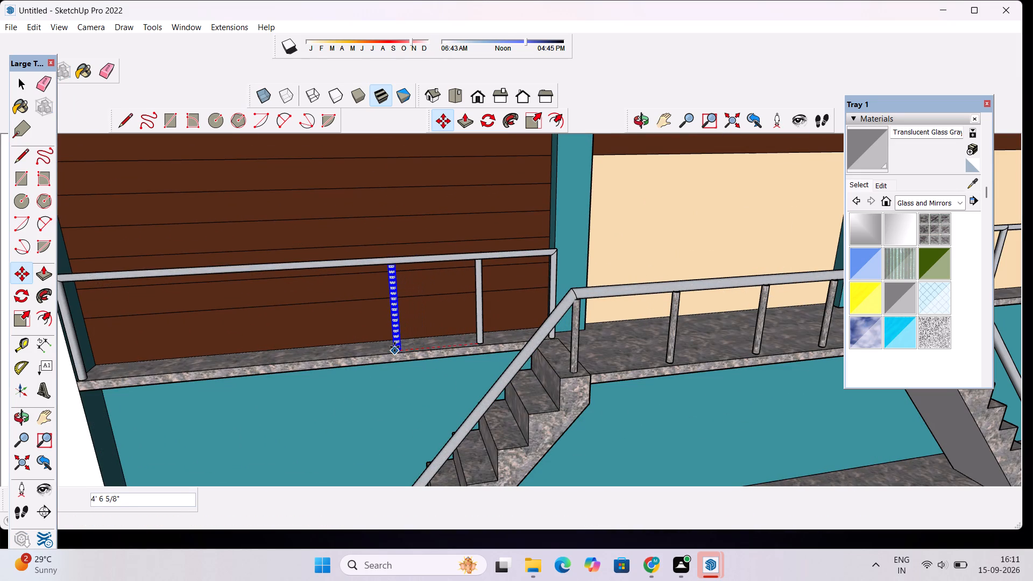
left_click(393, 347)
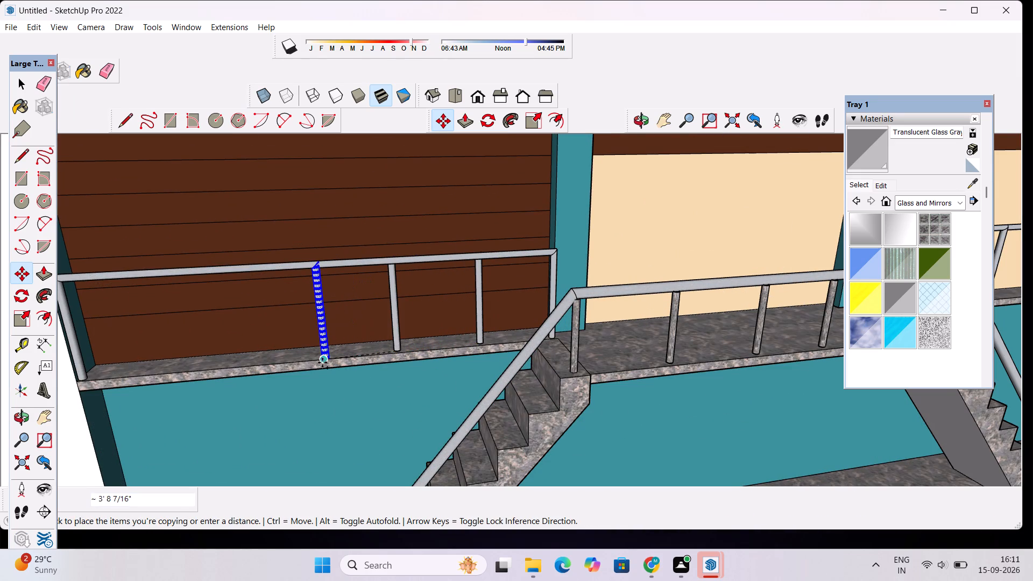
left_click(308, 355)
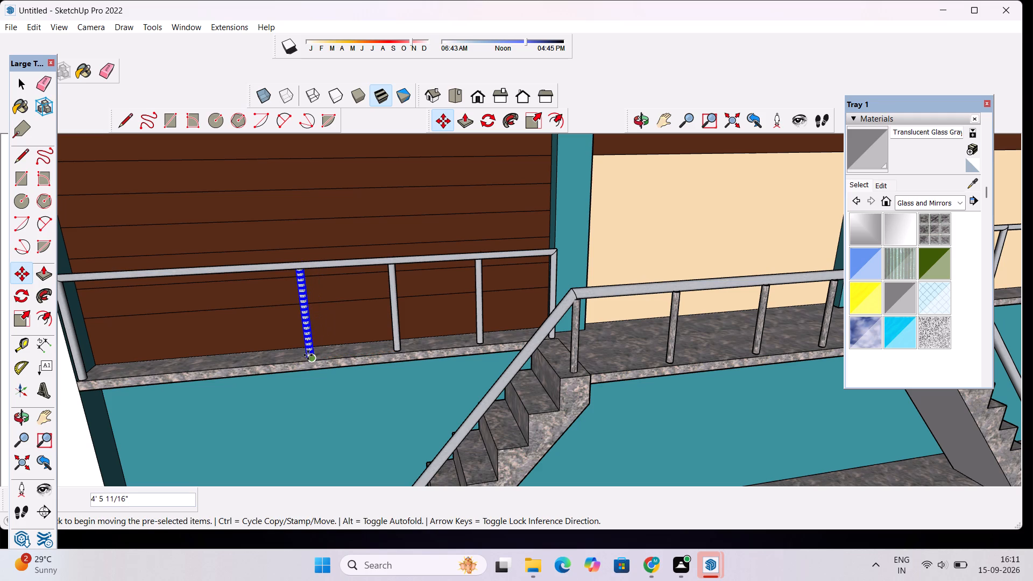
left_click(310, 355)
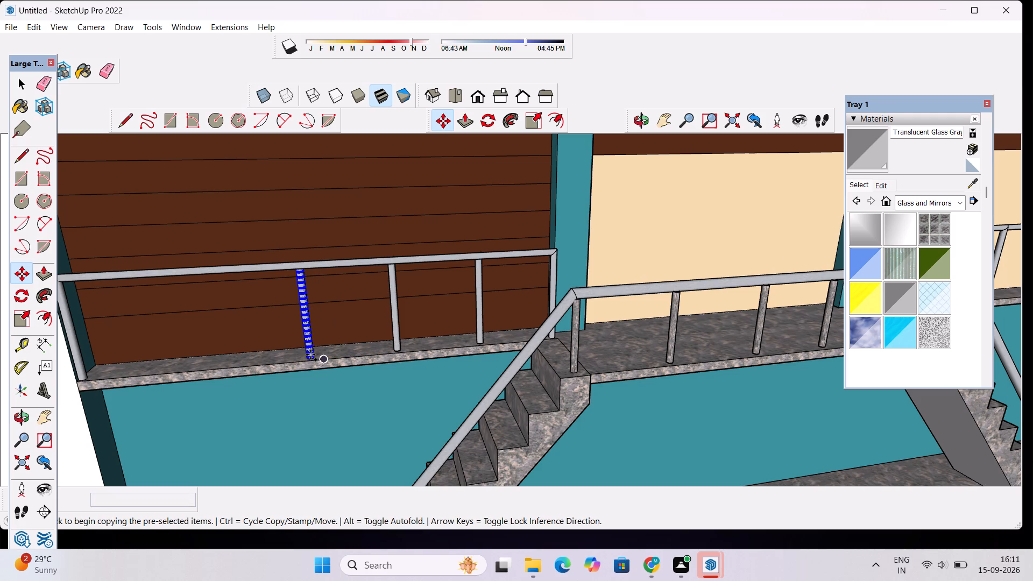
left_click(221, 364)
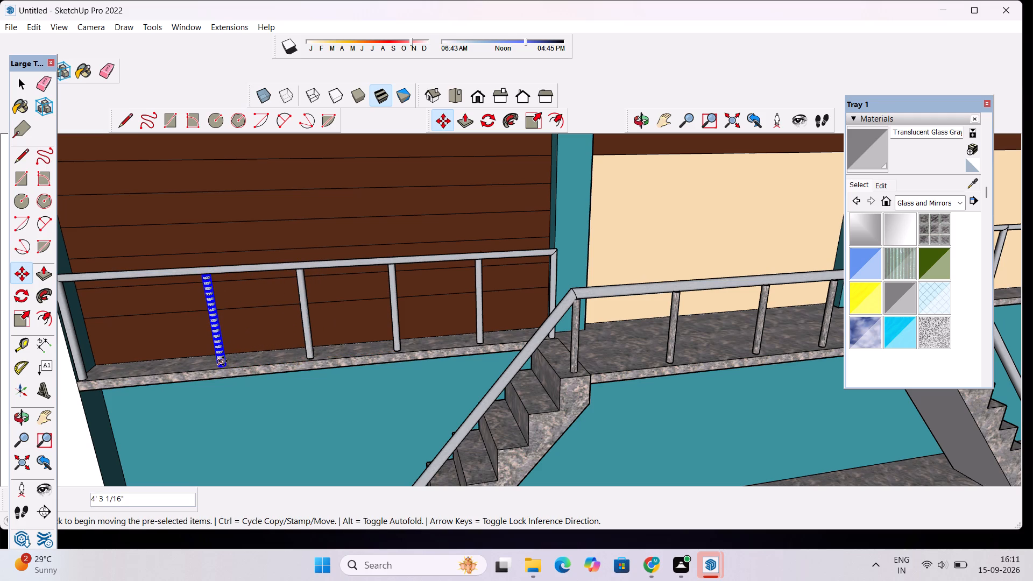
Copy the left ledge's outermost intermediate post about 3' 5" farther toward the railing's outer end post.
left_click(223, 365)
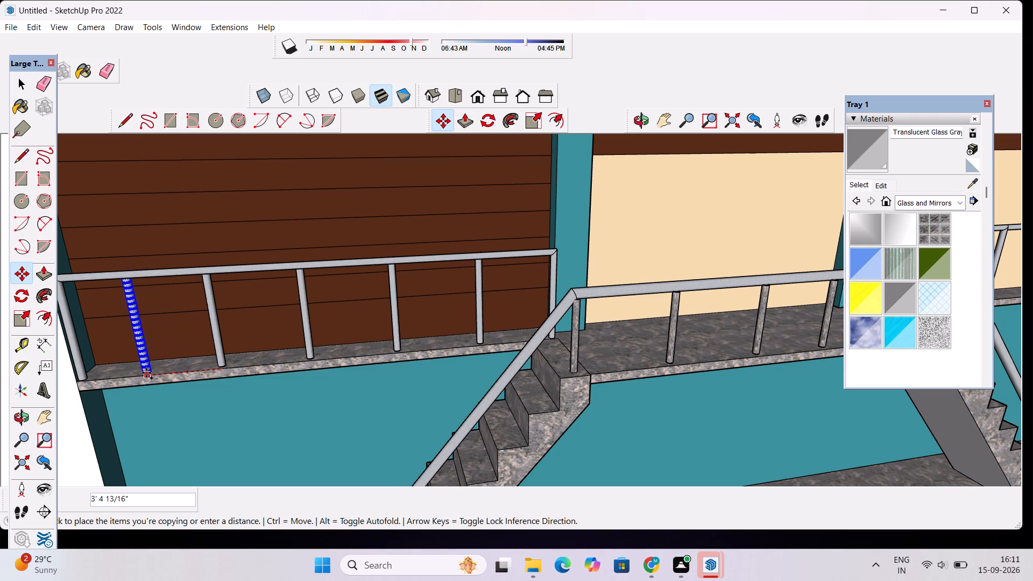
left_click(146, 373)
key("space")
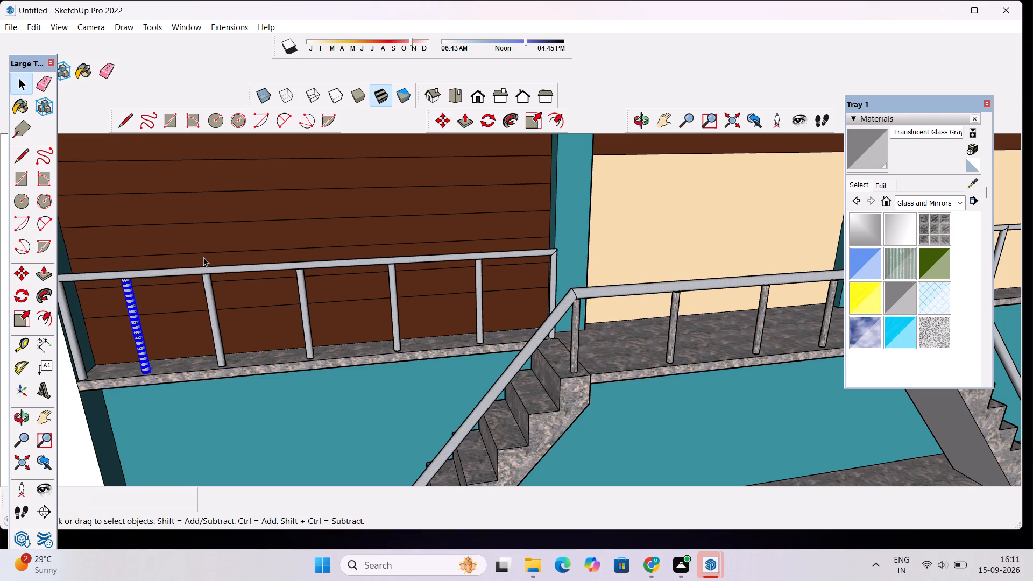
Examine the completed entrance railings and the whole building from the front and side.
scroll(490, 195, "down", 1)
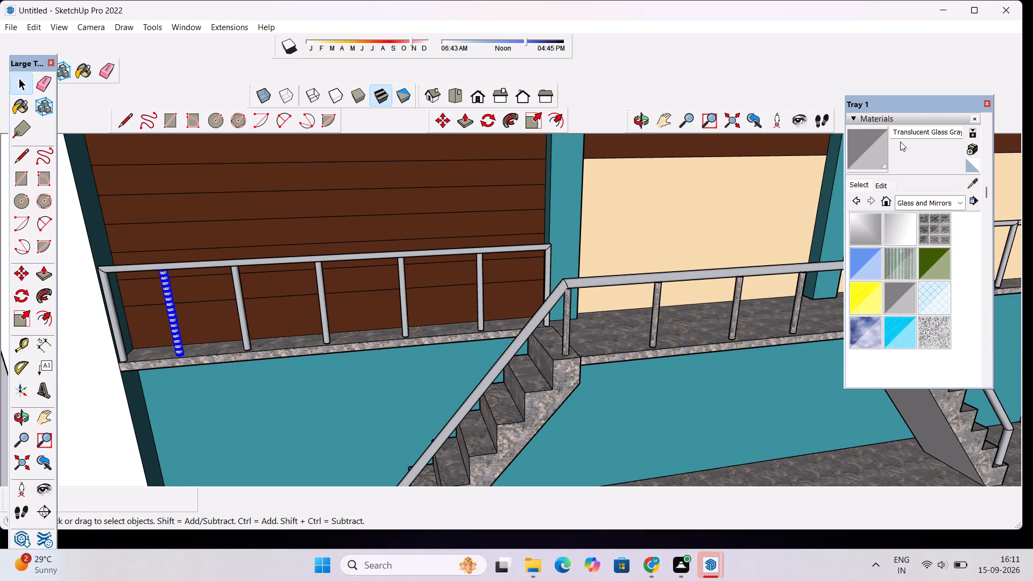
left_click(988, 105)
scroll(826, 160, "down", 7)
scroll(826, 161, "up", 1)
scroll(826, 161, "down", 4)
scroll(826, 161, "up", 1)
scroll(826, 161, "down", 4)
left_click(288, 230)
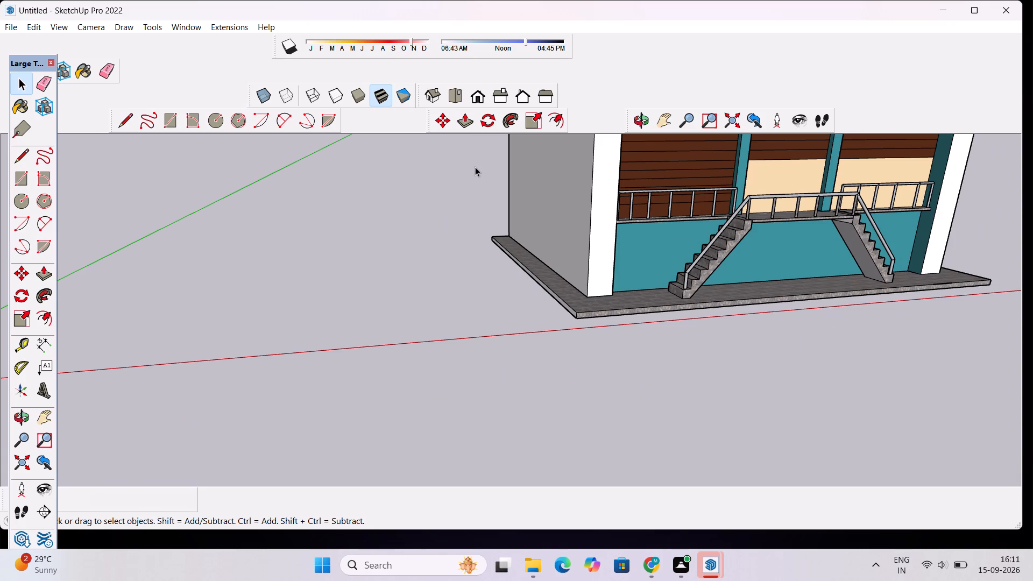
scroll(482, 181, "down", 4)
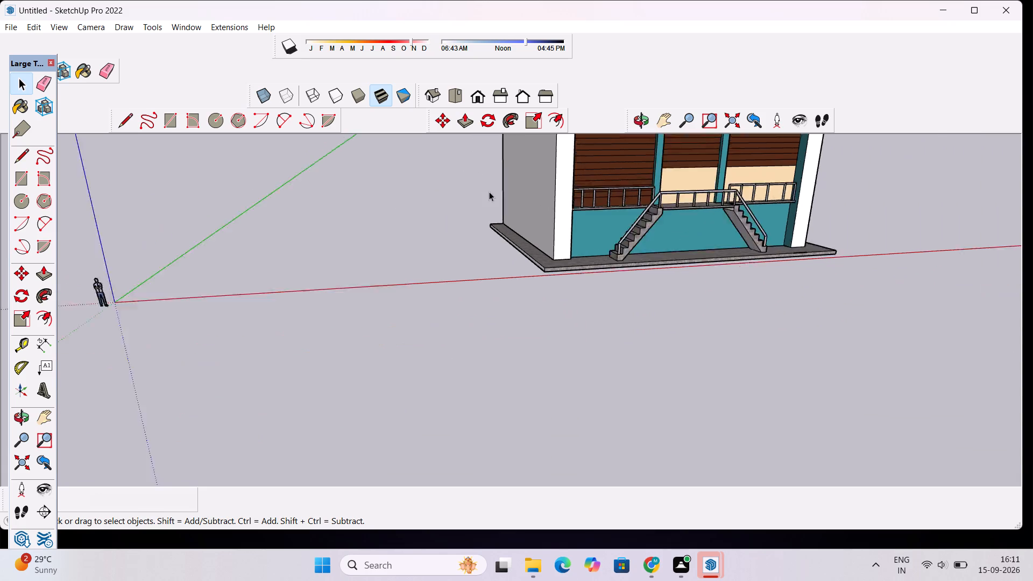
scroll(489, 192, "down", 7)
scroll(571, 190, "down", 10)
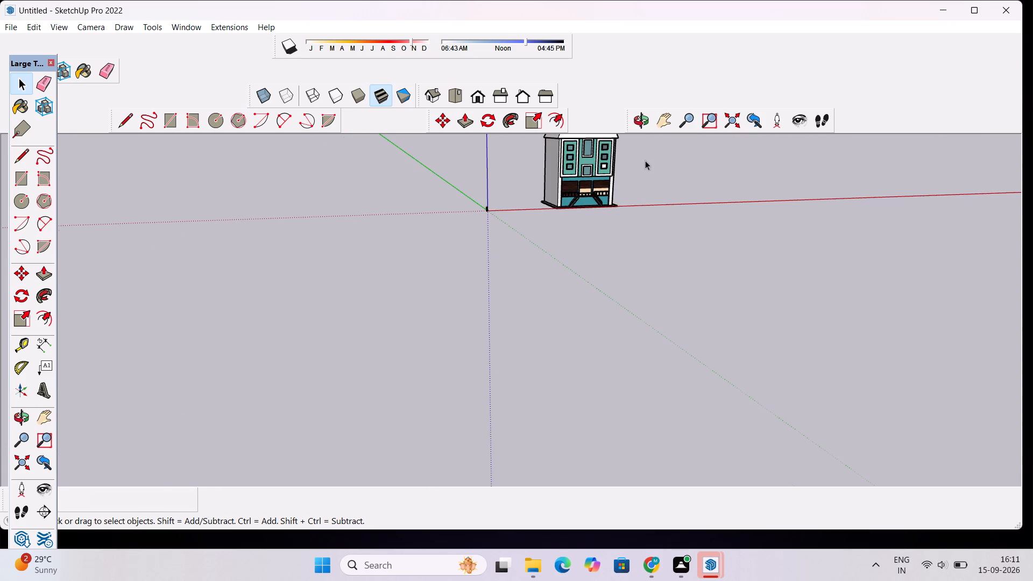
scroll(645, 160, "up", 1)
left_click(641, 123)
left_click_drag(609, 198, 527, 310, "shift")
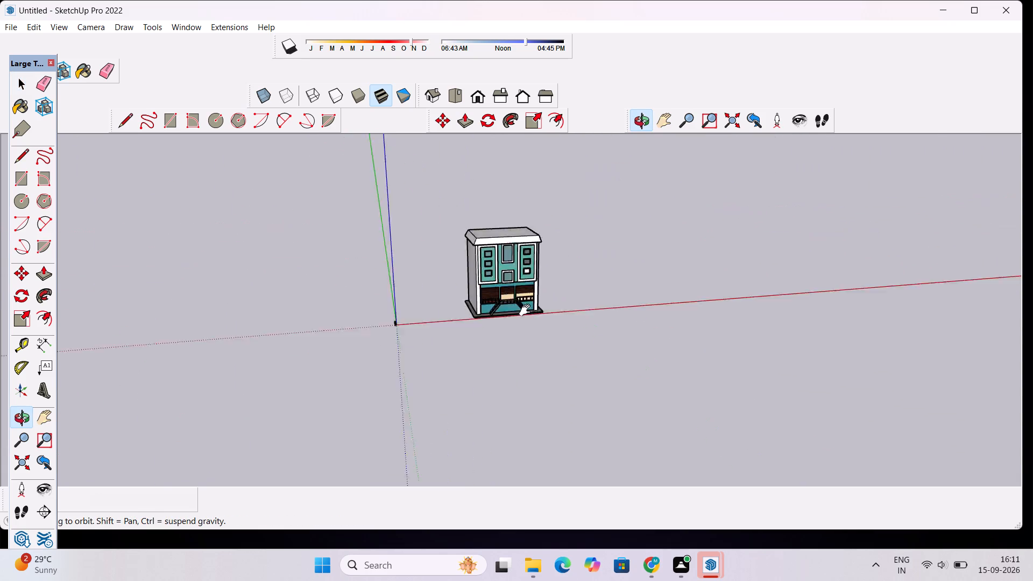
left_click_drag(527, 310, 511, 338, "shift")
scroll(518, 309, "up", 5)
left_click_drag(541, 303, 409, 284)
scroll(405, 273, "up", 7)
left_click_drag(408, 280, 606, 238)
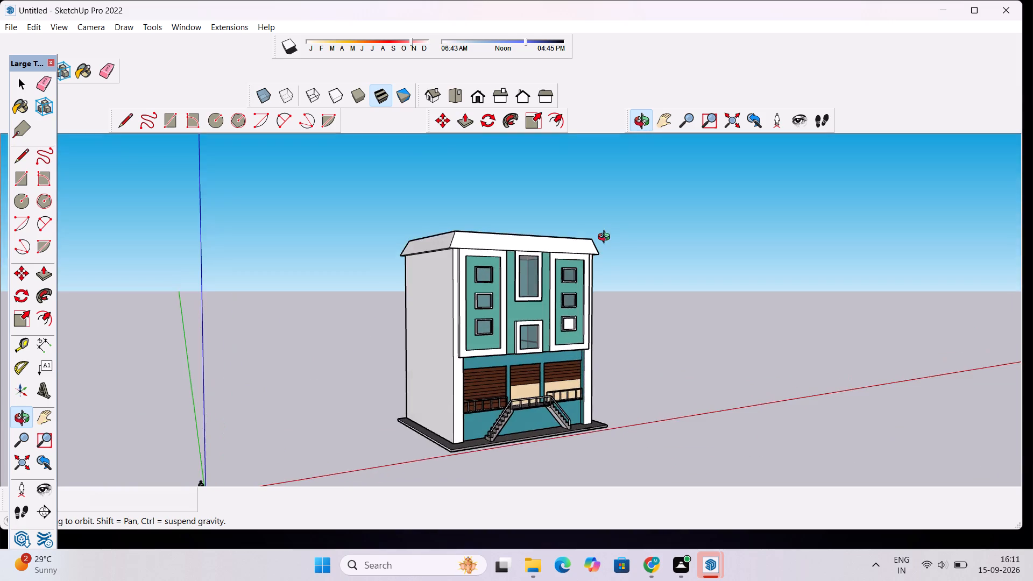
left_click_drag(606, 238, 478, 273)
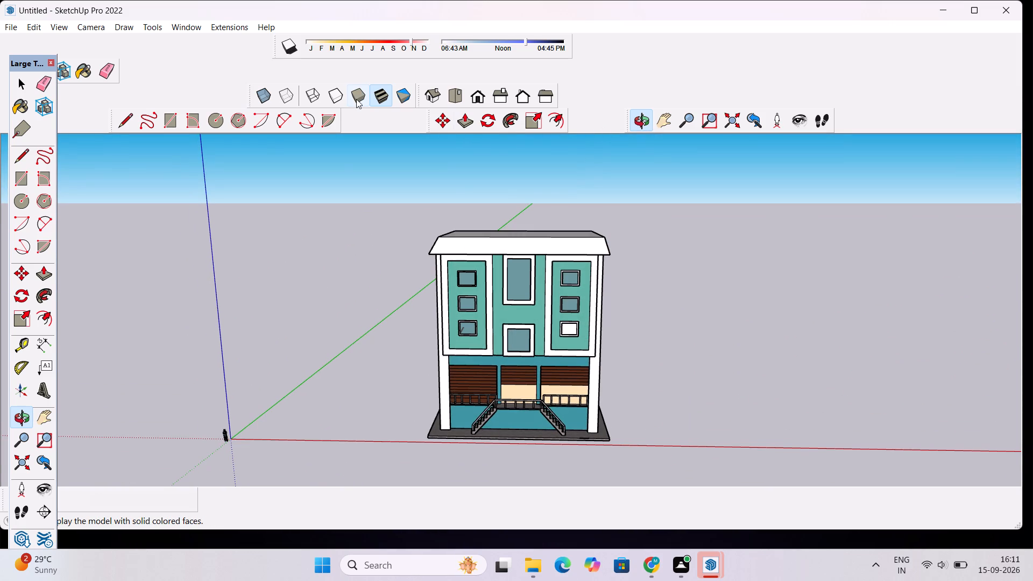
Show Tray 1 again and switch the materials to the Colors-Named collection.
left_click(195, 32)
left_click(220, 58)
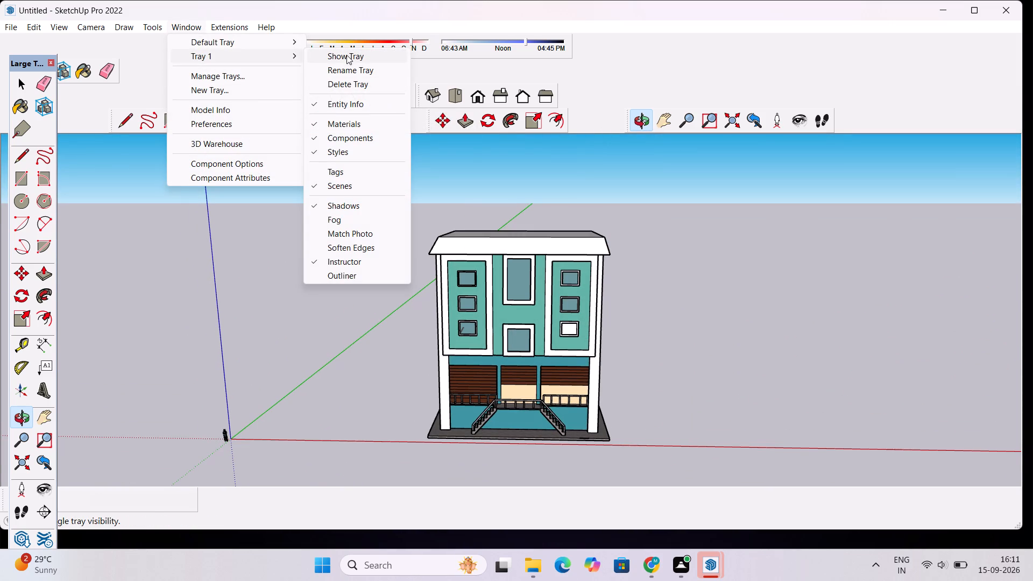
left_click(346, 55)
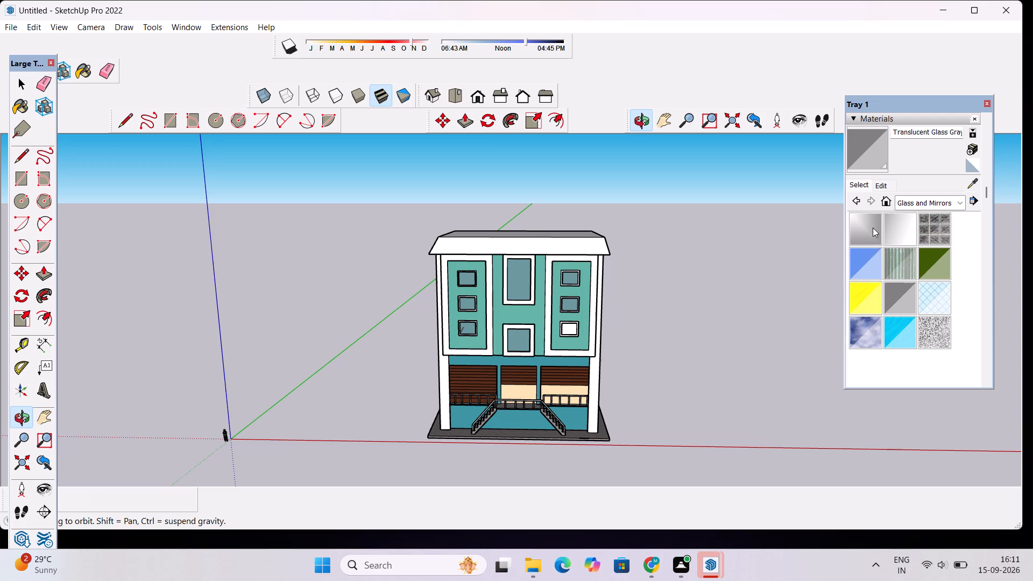
left_click(933, 206)
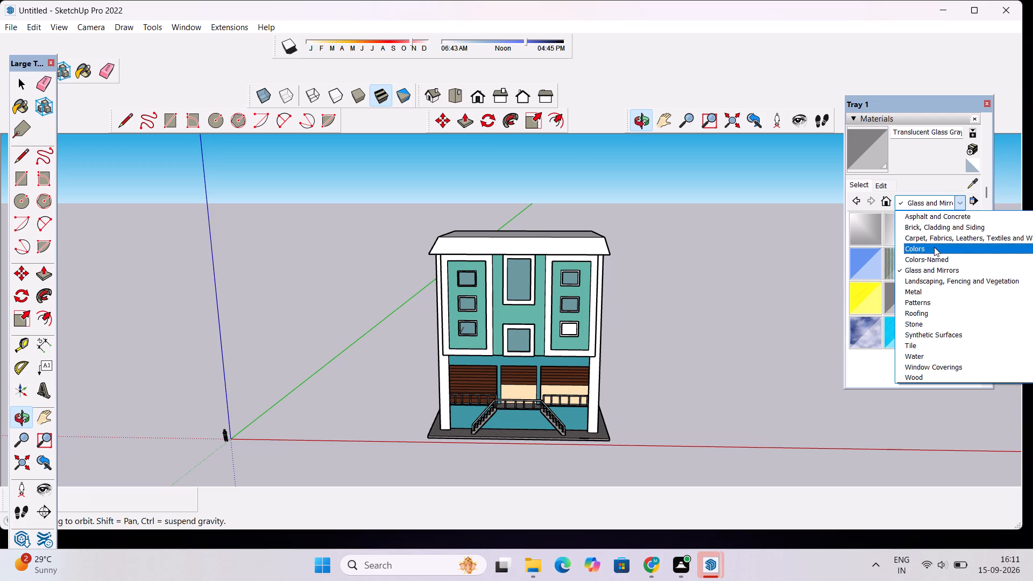
left_click(931, 256)
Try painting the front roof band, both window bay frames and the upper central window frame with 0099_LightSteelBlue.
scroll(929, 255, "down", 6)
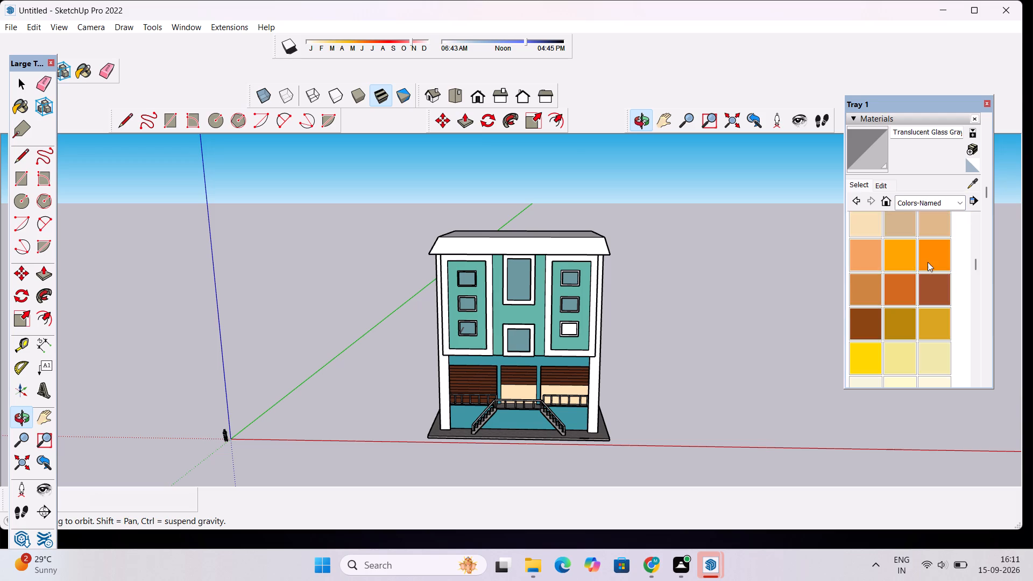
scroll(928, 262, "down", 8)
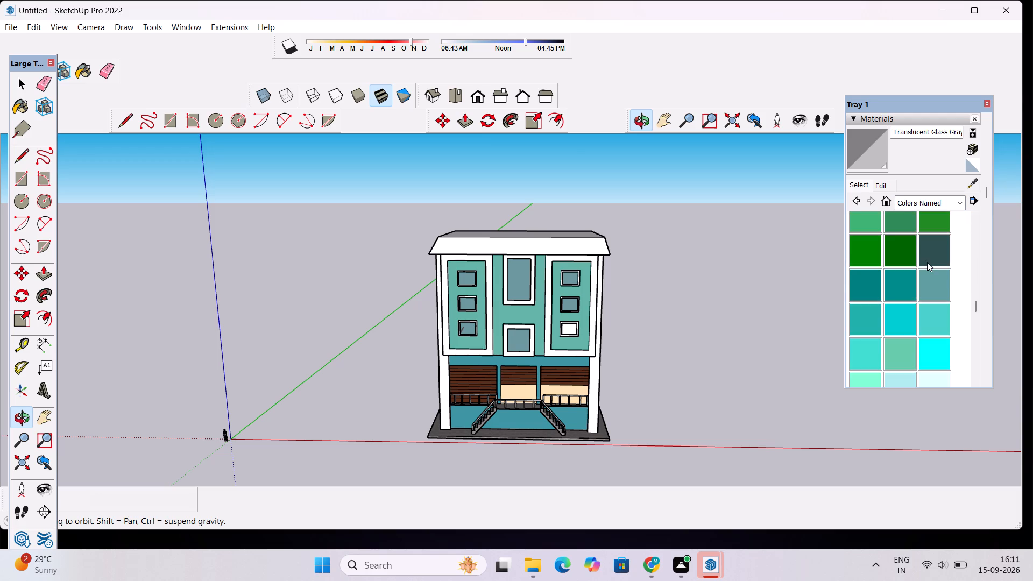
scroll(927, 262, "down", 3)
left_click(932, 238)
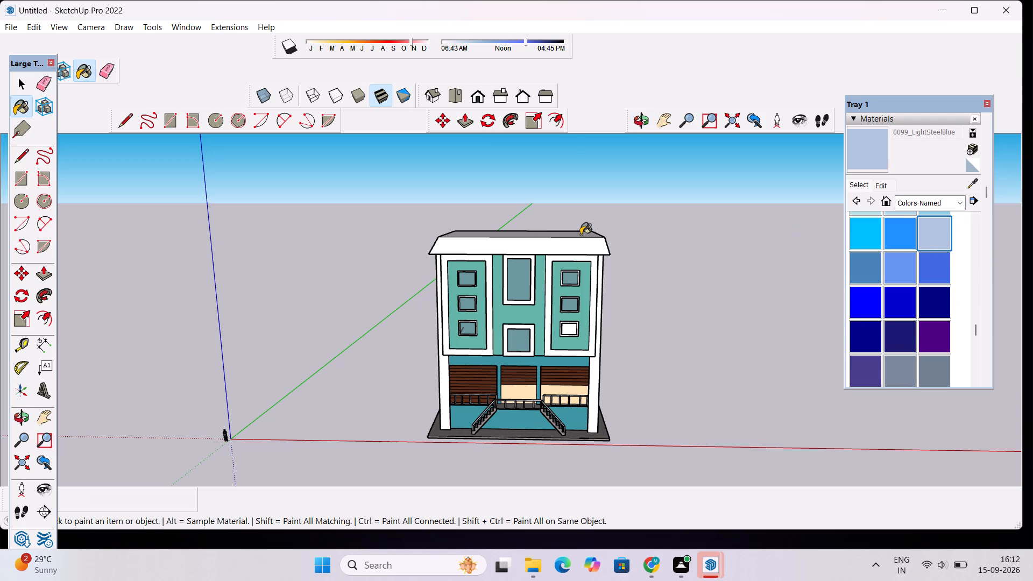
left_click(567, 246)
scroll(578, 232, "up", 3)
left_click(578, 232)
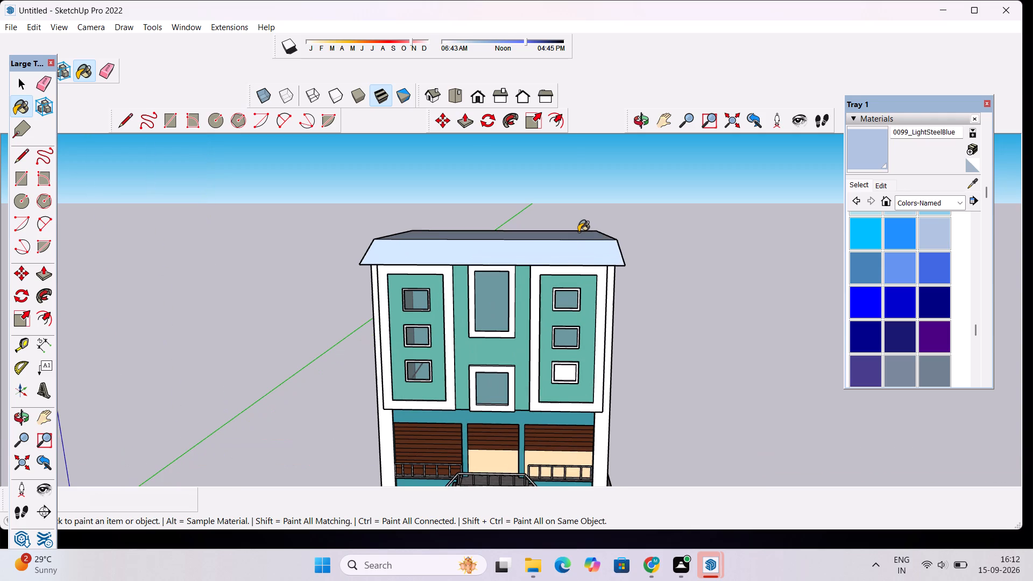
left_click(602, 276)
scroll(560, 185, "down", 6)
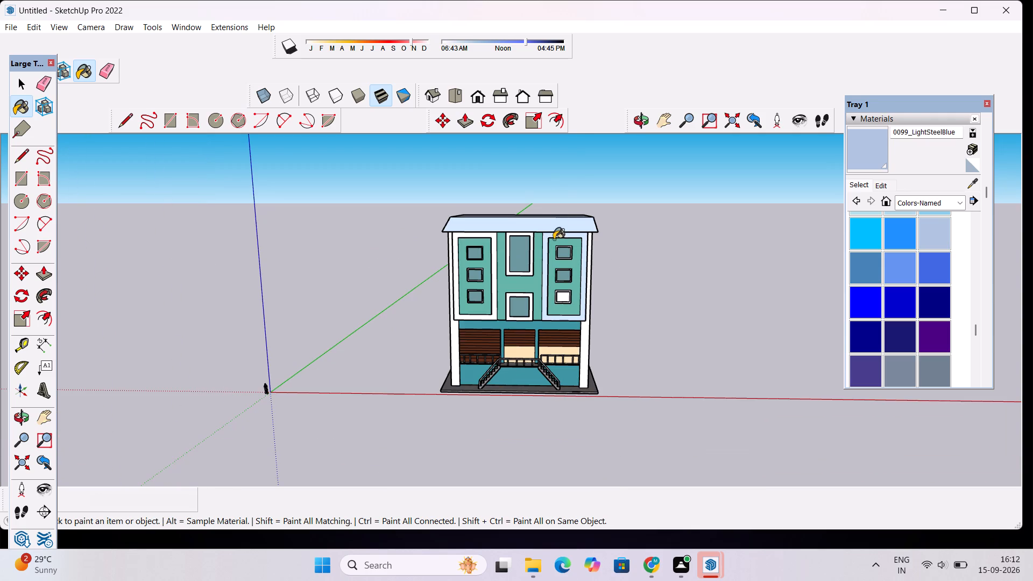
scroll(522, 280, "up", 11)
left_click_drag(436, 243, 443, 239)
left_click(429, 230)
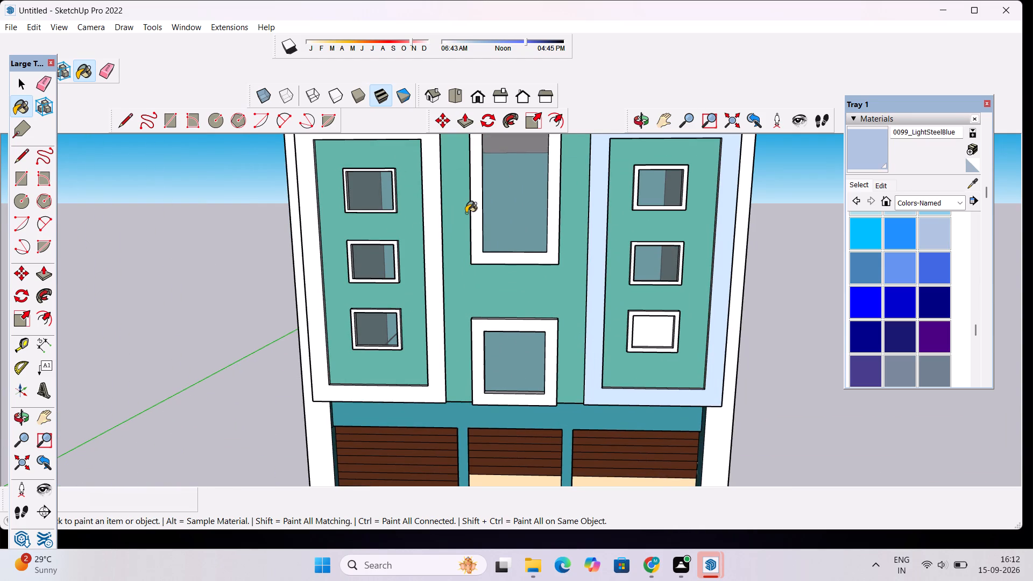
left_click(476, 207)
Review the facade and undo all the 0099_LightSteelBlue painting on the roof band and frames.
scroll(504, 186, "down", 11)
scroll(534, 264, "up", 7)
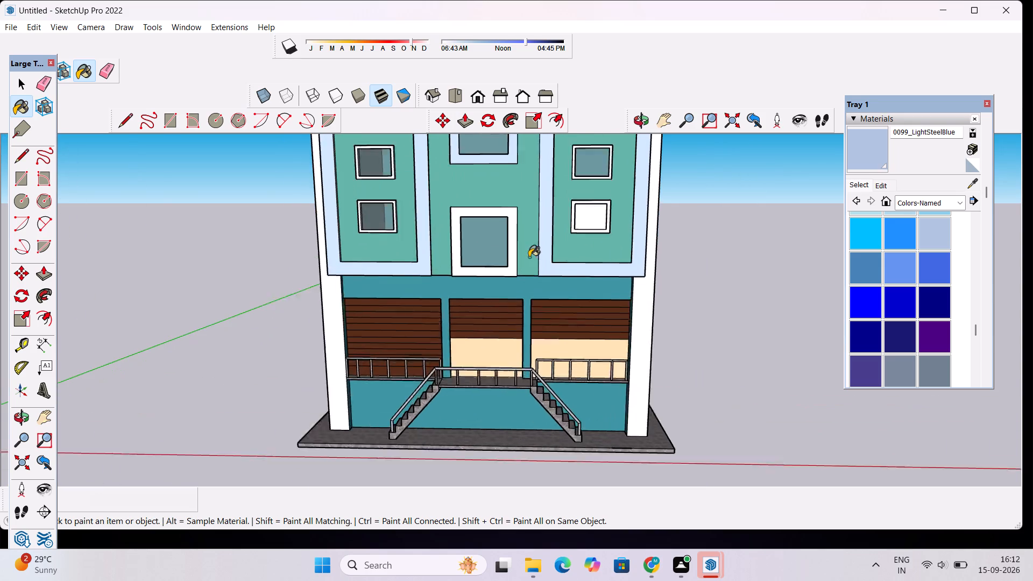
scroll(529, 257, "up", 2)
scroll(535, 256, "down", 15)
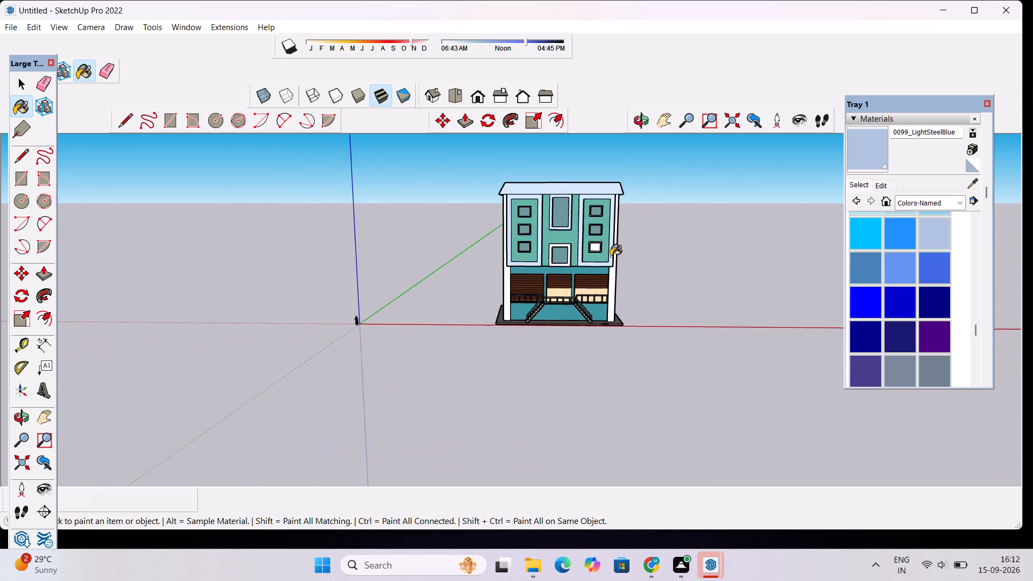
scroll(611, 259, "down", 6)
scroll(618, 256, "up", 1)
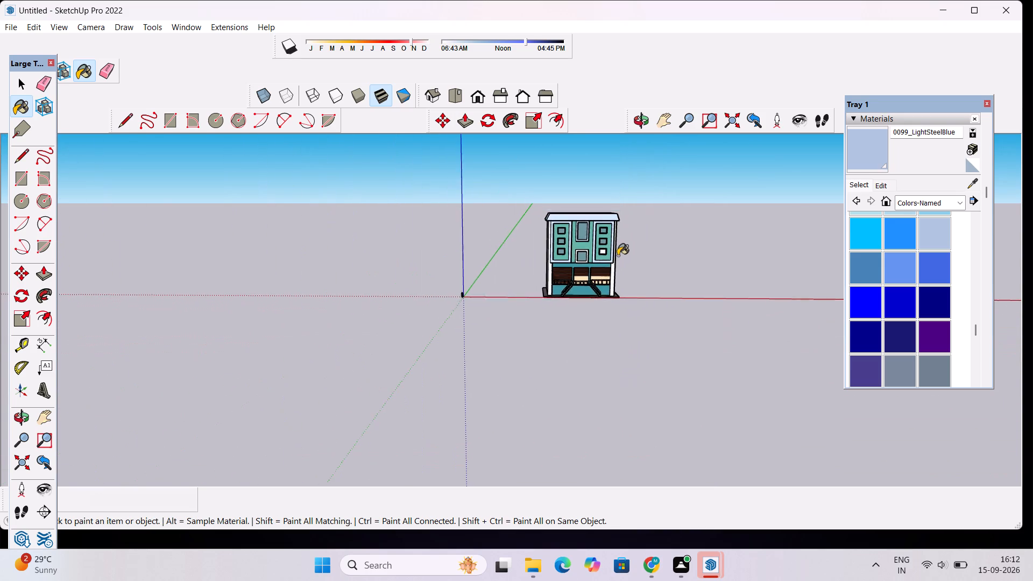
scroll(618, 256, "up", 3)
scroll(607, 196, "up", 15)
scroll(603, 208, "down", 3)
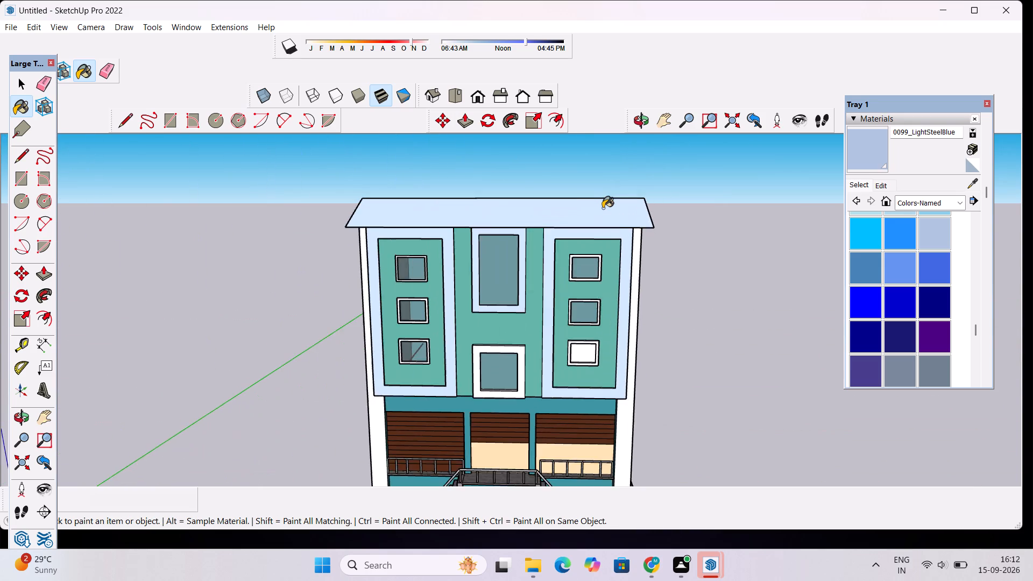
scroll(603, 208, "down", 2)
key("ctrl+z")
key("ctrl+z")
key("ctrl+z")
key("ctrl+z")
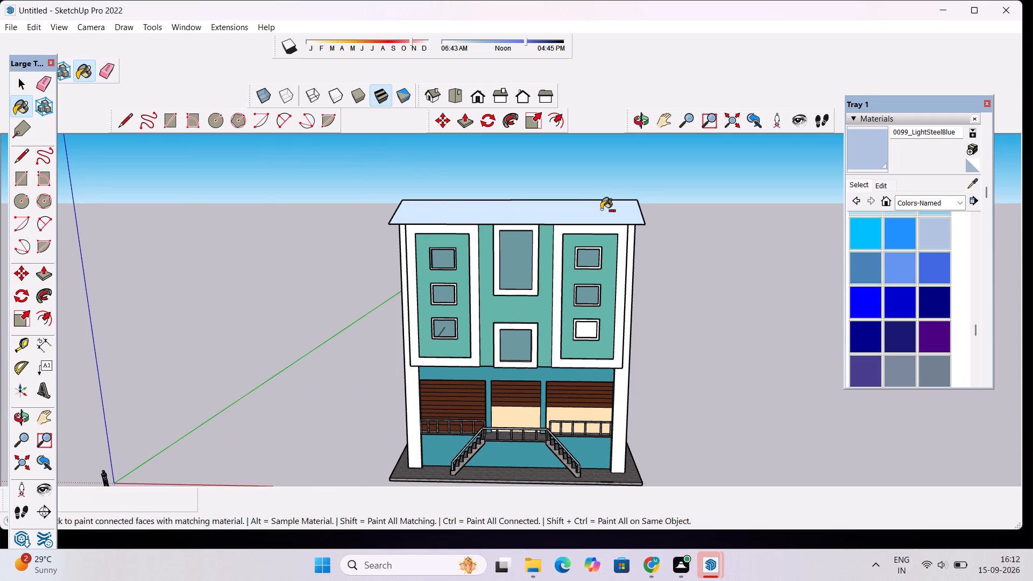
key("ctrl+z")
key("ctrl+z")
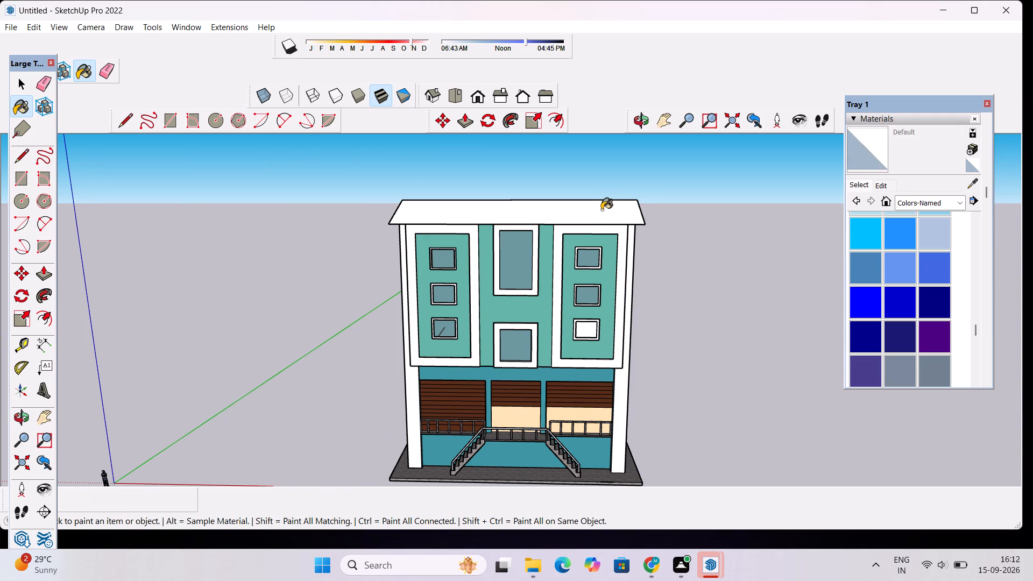
Paint both front corner columns and the front roof band with 0110_LightSlateGray.
scroll(602, 210, "down", 4)
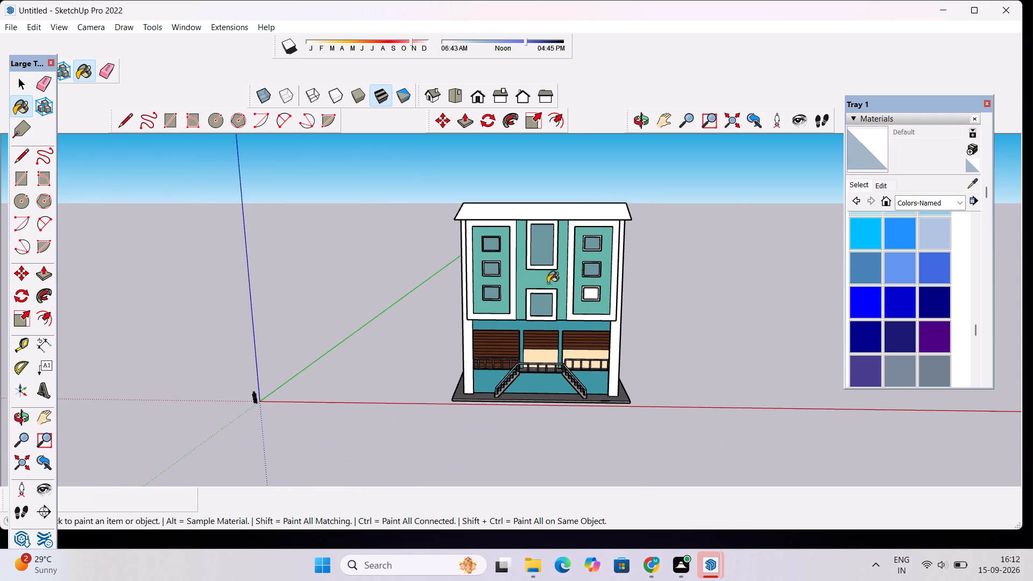
scroll(526, 309, "down", 4)
scroll(526, 301, "up", 5)
scroll(537, 268, "down", 2)
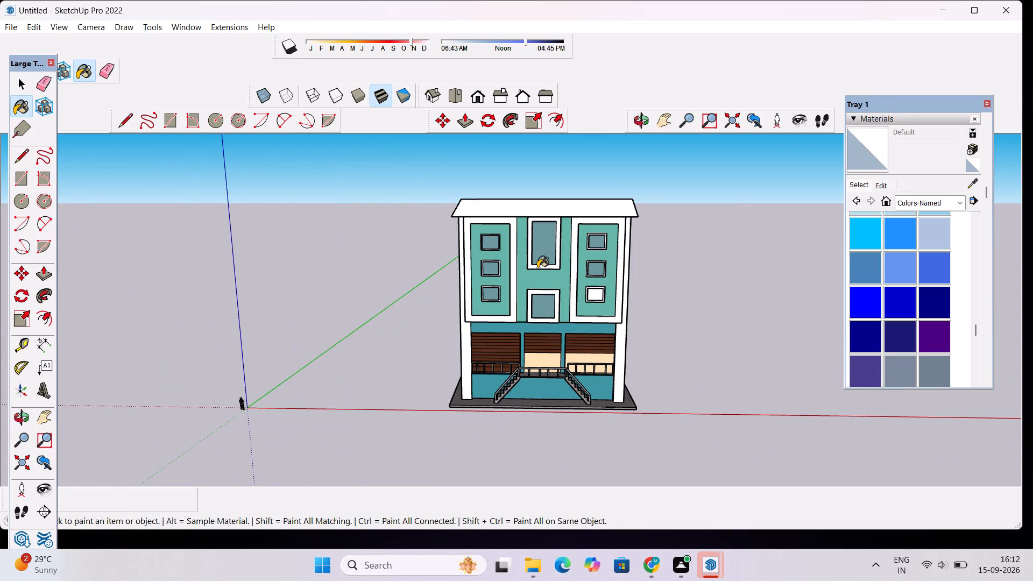
scroll(883, 342, "down", 1)
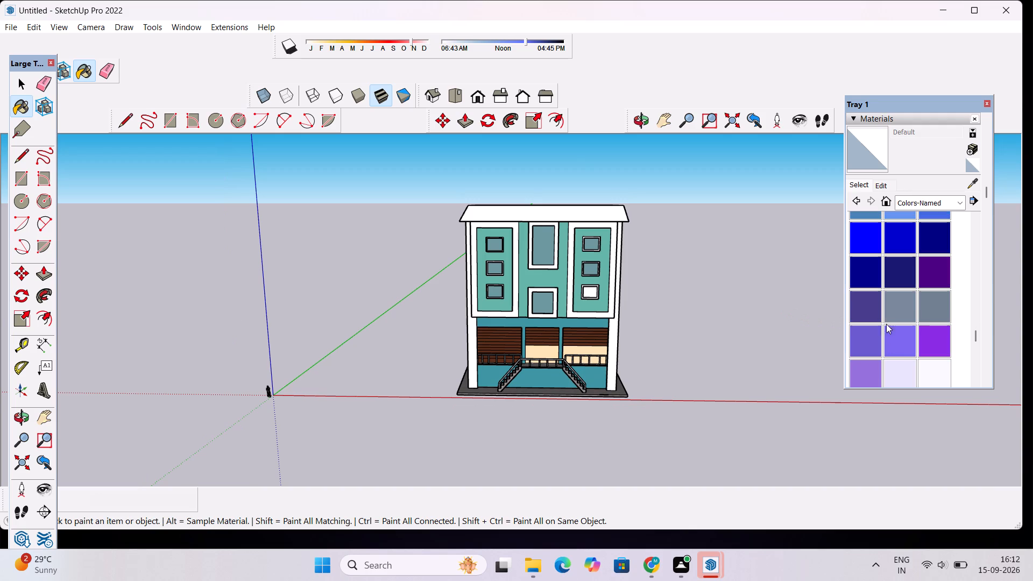
left_click(897, 308)
scroll(472, 251, "up", 7)
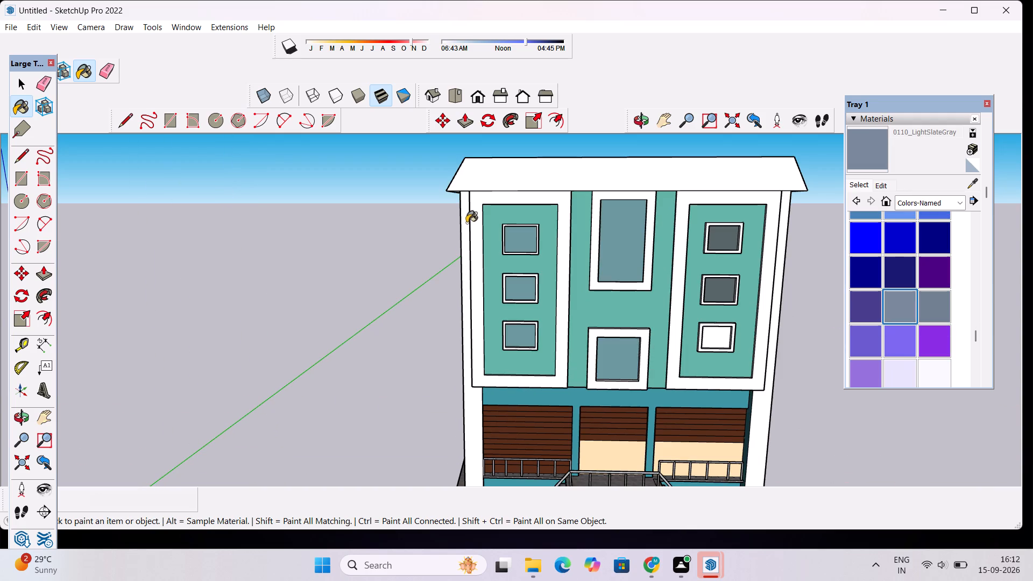
left_click(464, 221)
scroll(468, 201, "down", 6)
left_click(643, 333)
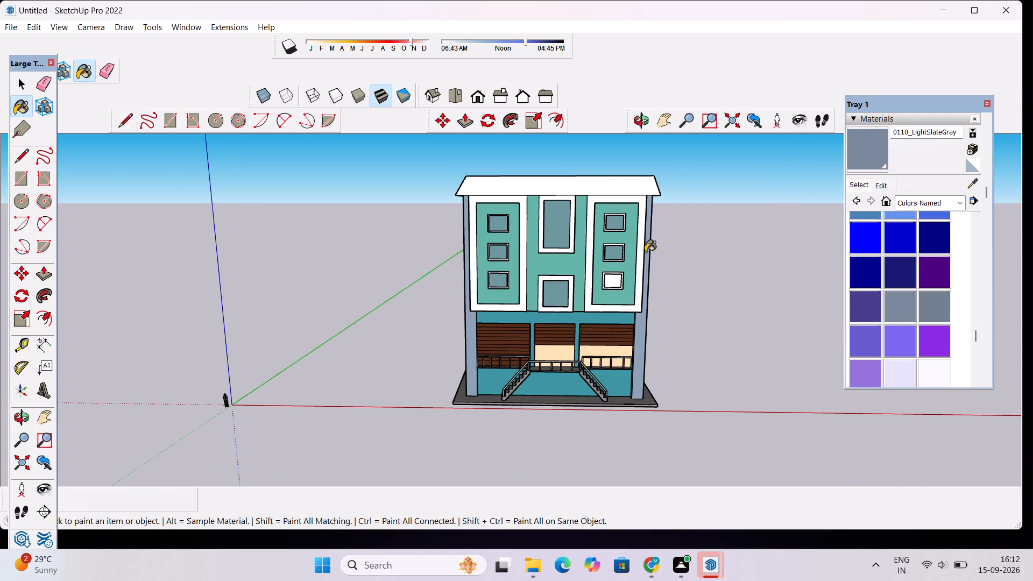
left_click(613, 188)
Paint the building's left side wall and the roof band above it with 0110_LightSlateGray.
left_click(641, 117)
left_click_drag(409, 271, 620, 263)
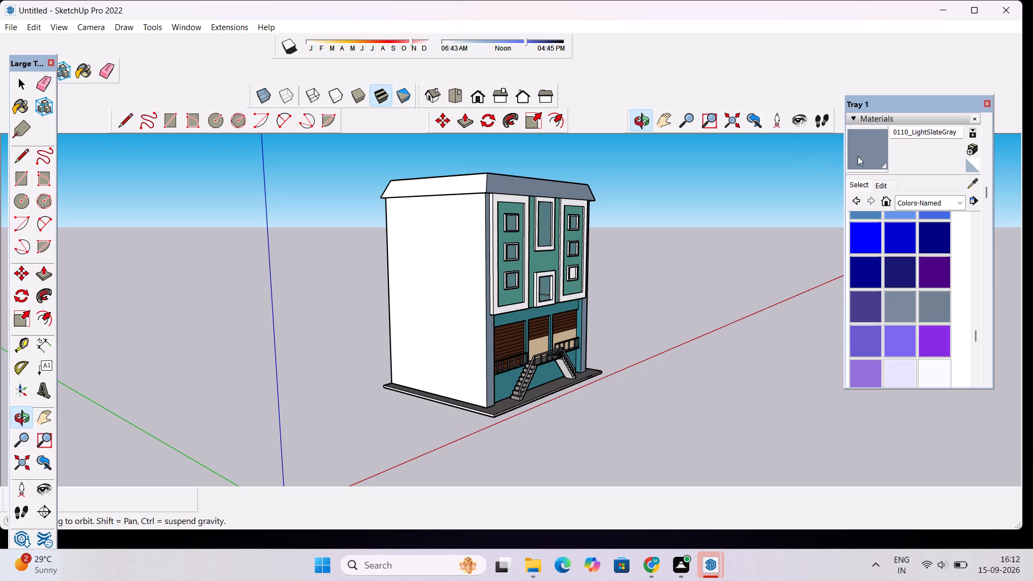
left_click(866, 155)
left_click_drag(422, 283, 427, 285)
left_click(442, 192)
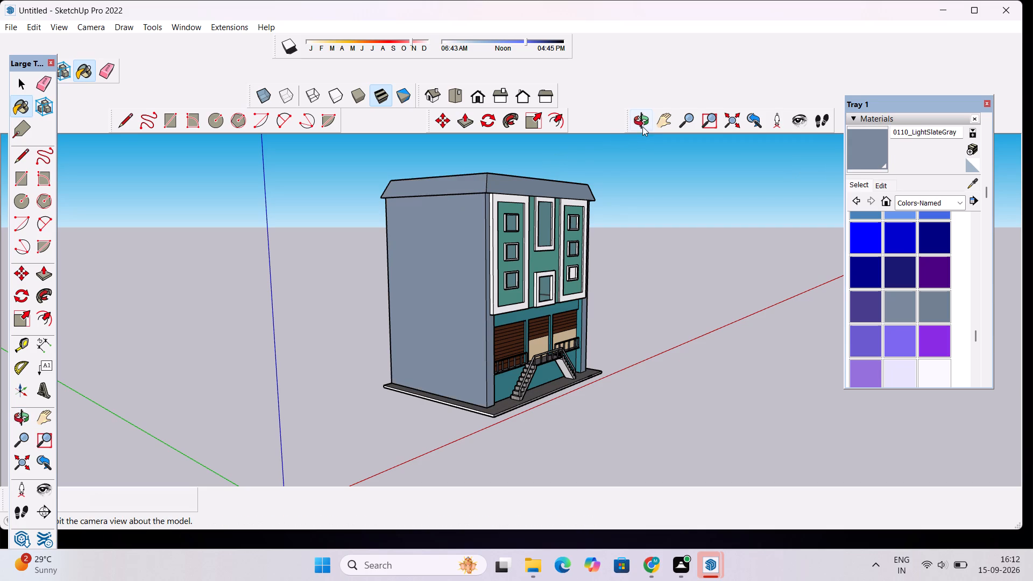
Paint the right side wall, the roof band above it and the flat roof top with 0110_LightSlateGray.
left_click(642, 126)
left_click_drag(661, 209, 170, 324)
left_click(872, 143)
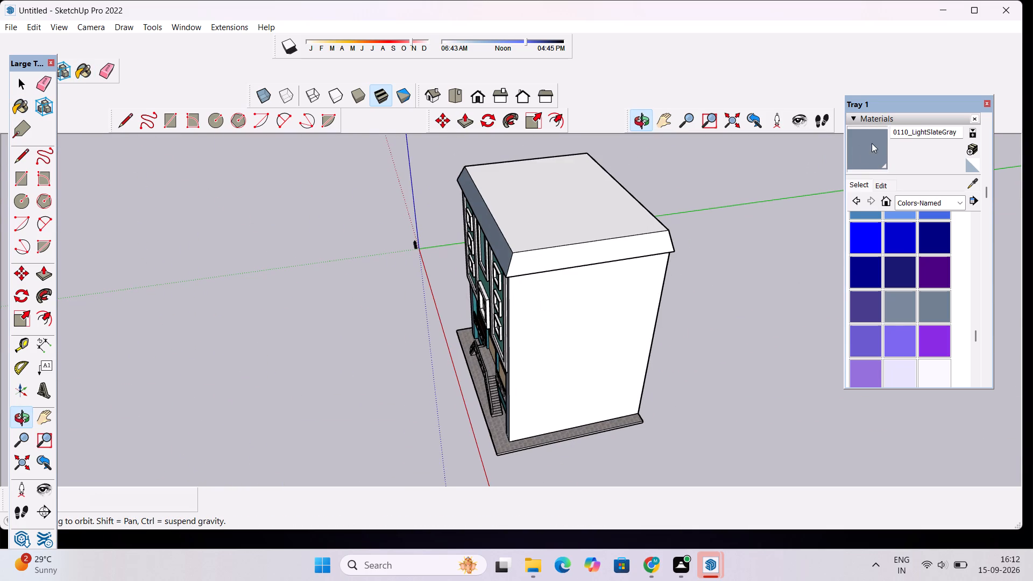
left_click(605, 313)
left_click(604, 256)
left_click(593, 219)
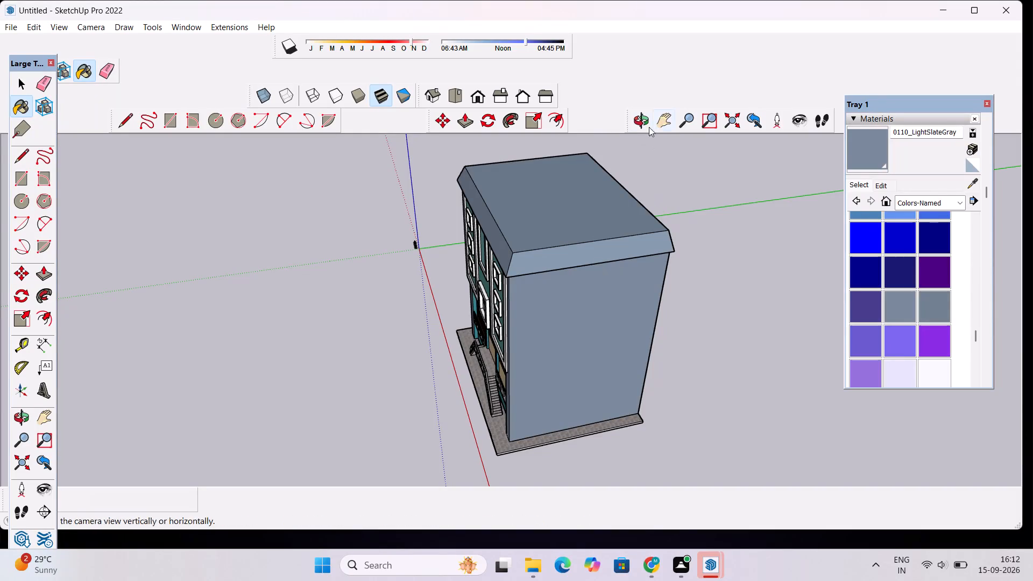
Paint the building's rear wall and the roof band above it with 0110_LightSlateGray.
left_click(636, 123)
left_click_drag(674, 213, 466, 186)
scroll(465, 191, "down", 3)
left_click_drag(604, 231, 546, 215)
scroll(595, 231, "up", 4)
left_click(879, 144)
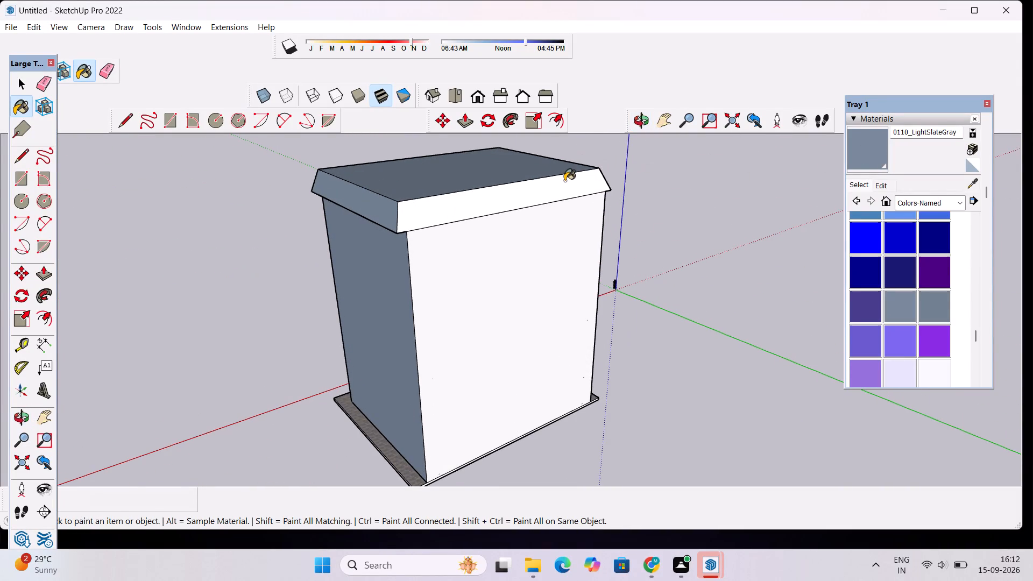
left_click(564, 181)
left_click(564, 228)
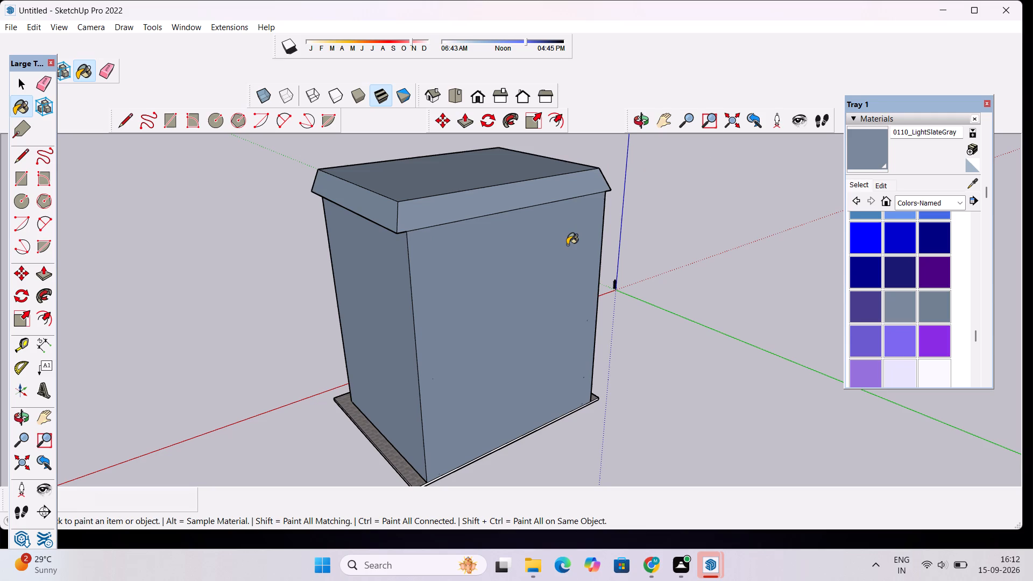
Paint the underside and upper end face of the right entrance staircase and the landing's underside with 0131_Silver.
scroll(558, 258, "down", 4)
left_click(646, 123)
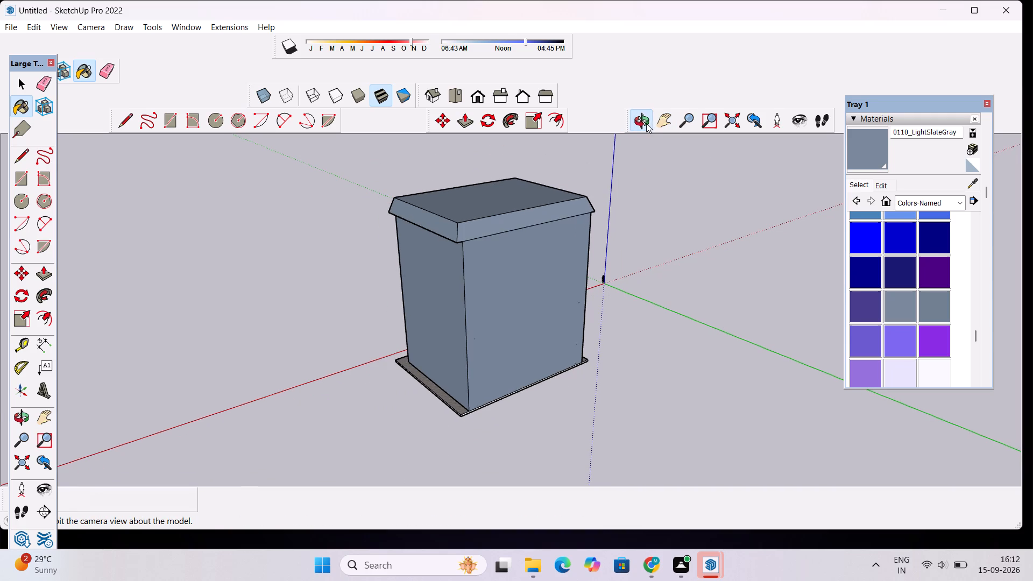
left_click_drag(520, 273, 781, 231)
scroll(584, 318, "up", 3)
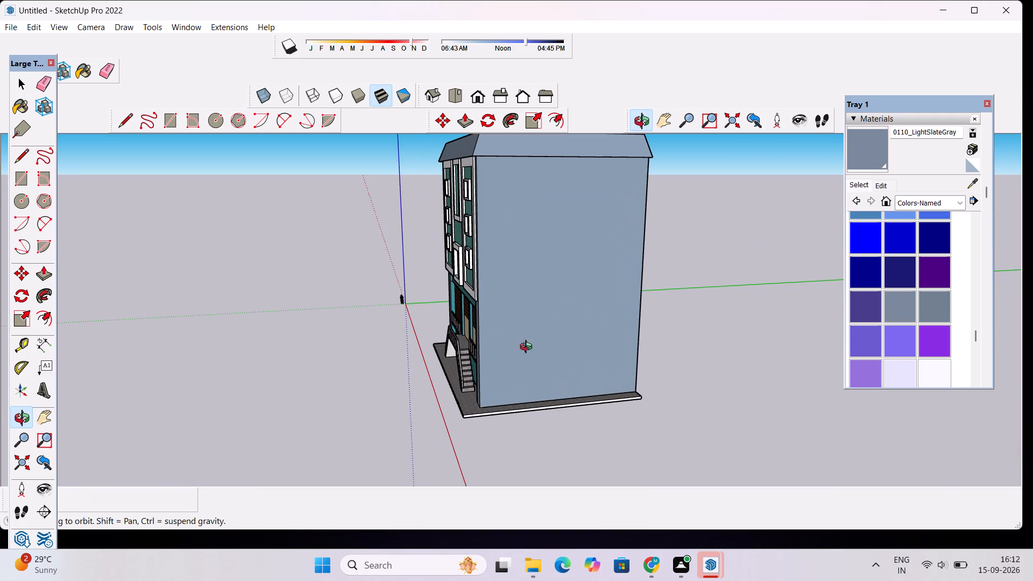
left_click_drag(483, 363, 805, 288)
scroll(519, 367, "up", 6)
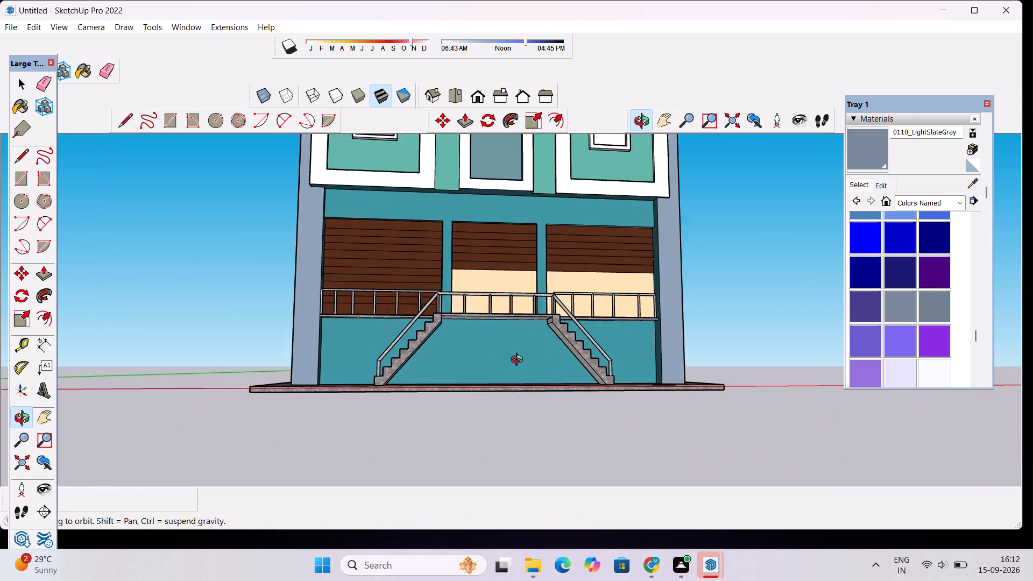
scroll(519, 361, "up", 6)
left_click_drag(529, 346, 662, 327)
scroll(897, 362, "down", 1)
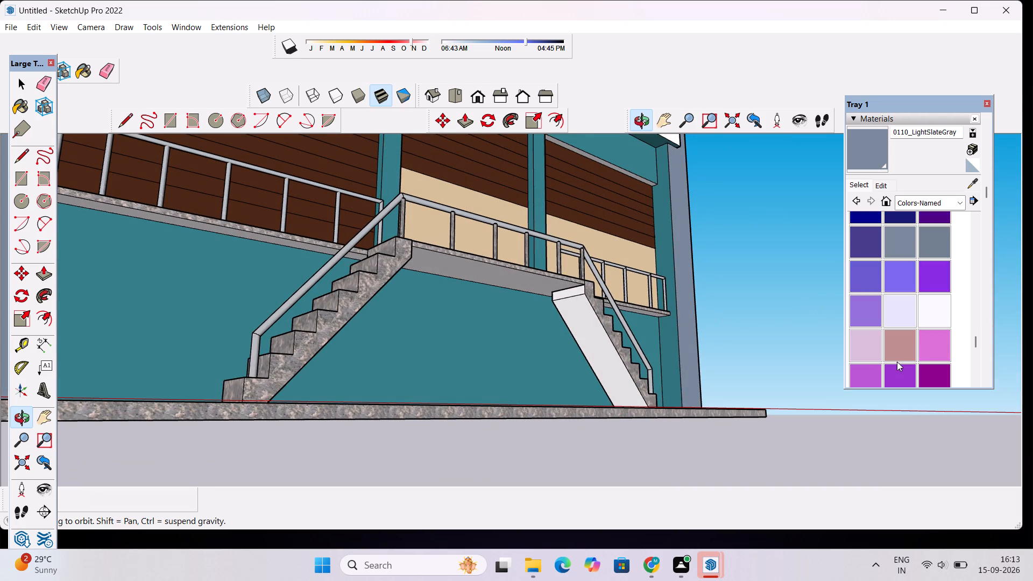
scroll(898, 344, "down", 3)
left_click(907, 289)
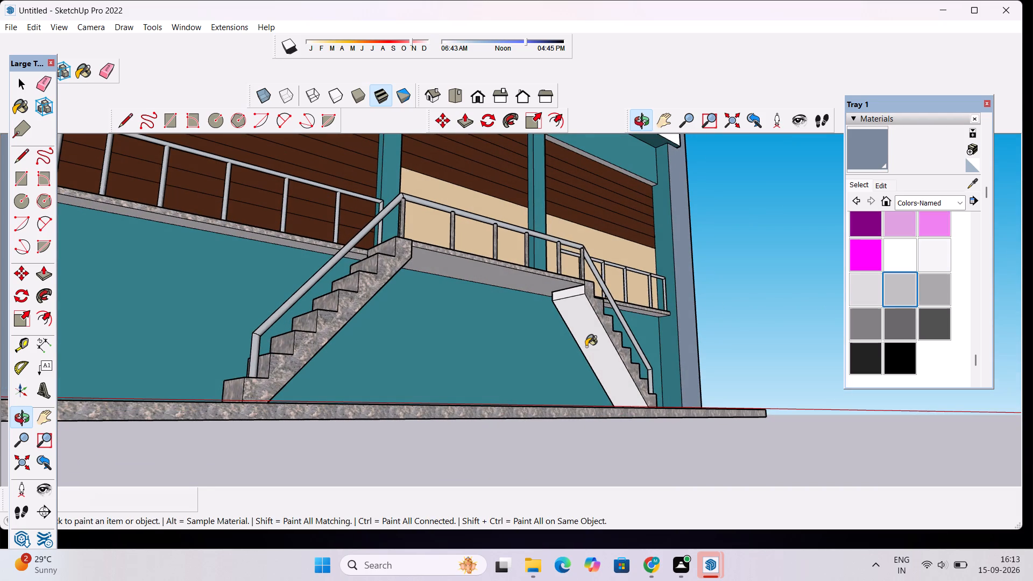
left_click(584, 335)
left_click(572, 292)
left_click(540, 281)
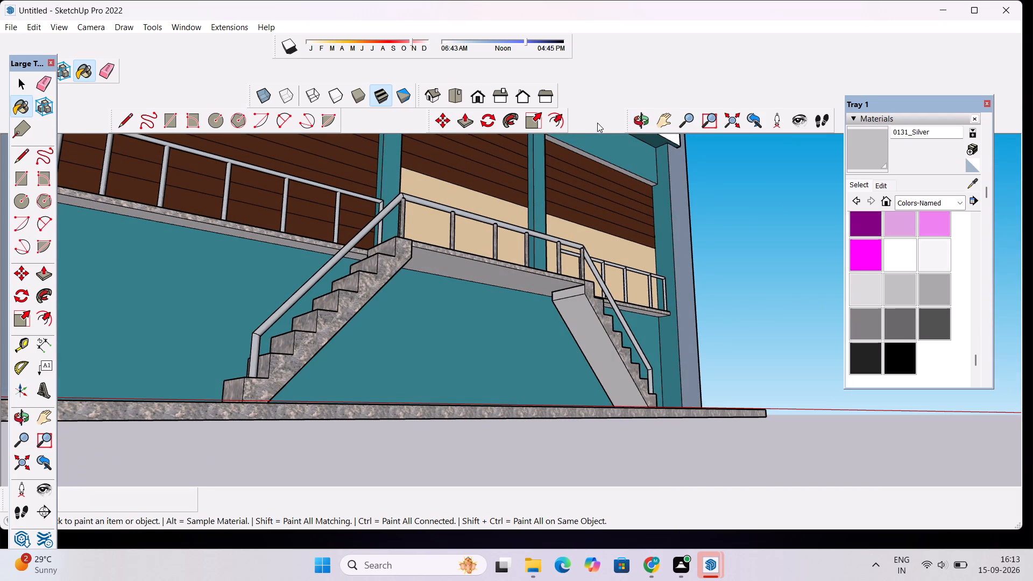
Paint the underside and upper end face of the left entrance staircase with 0131_Silver.
left_click(640, 118)
left_click_drag(641, 193, 480, 231)
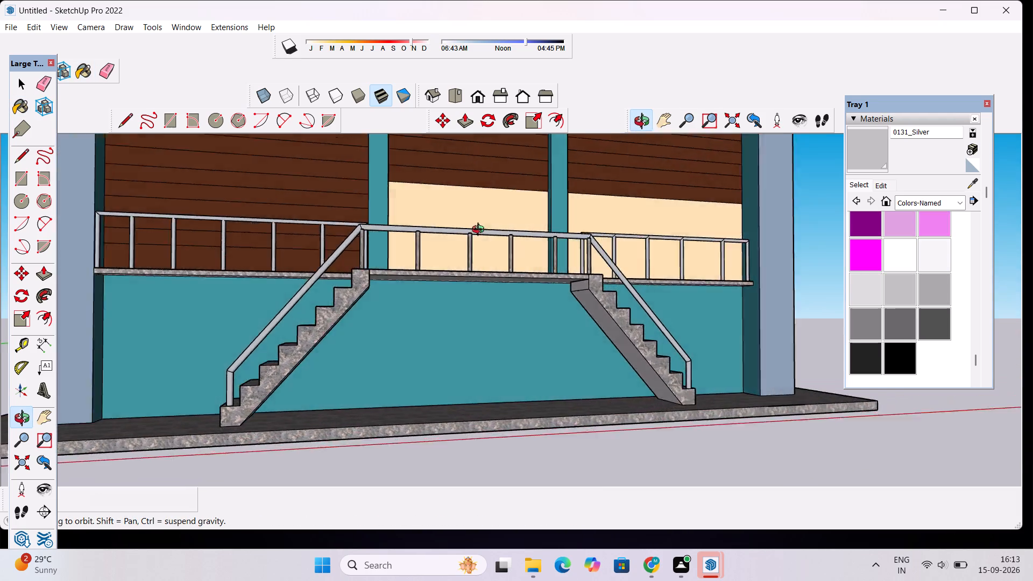
left_click_drag(480, 231, 335, 221)
left_click(876, 156)
scroll(570, 320, "up", 4)
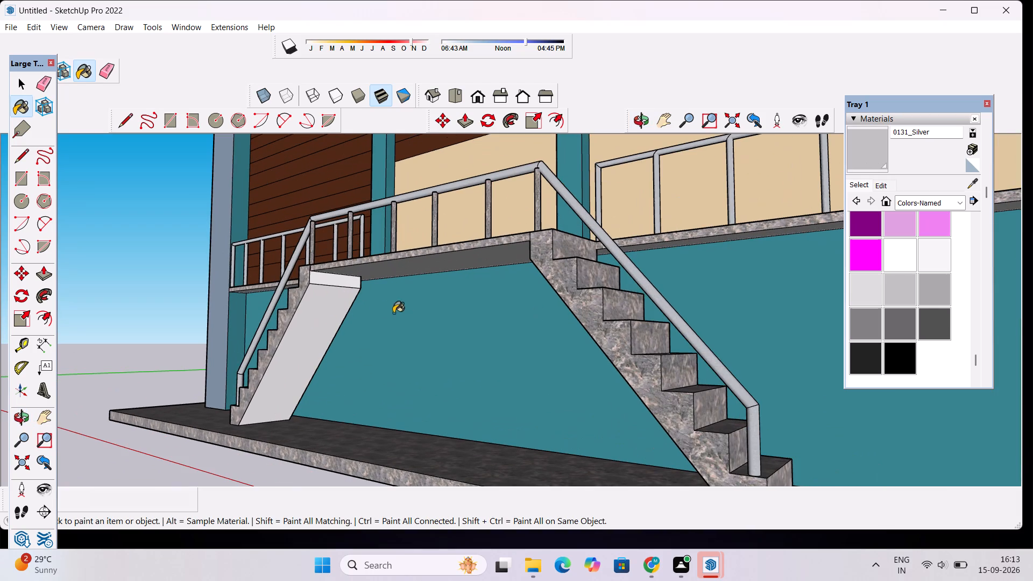
left_click(321, 309)
left_click(324, 279)
Paint the right and left side edges of the building's base slab with 0131_Silver.
scroll(354, 272, "down", 9)
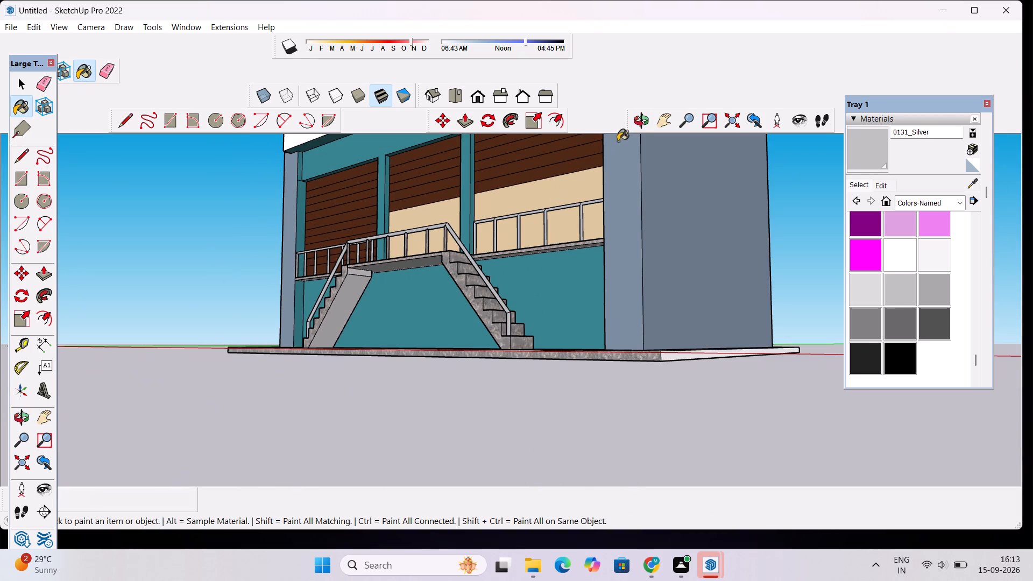
left_click(877, 147)
scroll(748, 332, "up", 4)
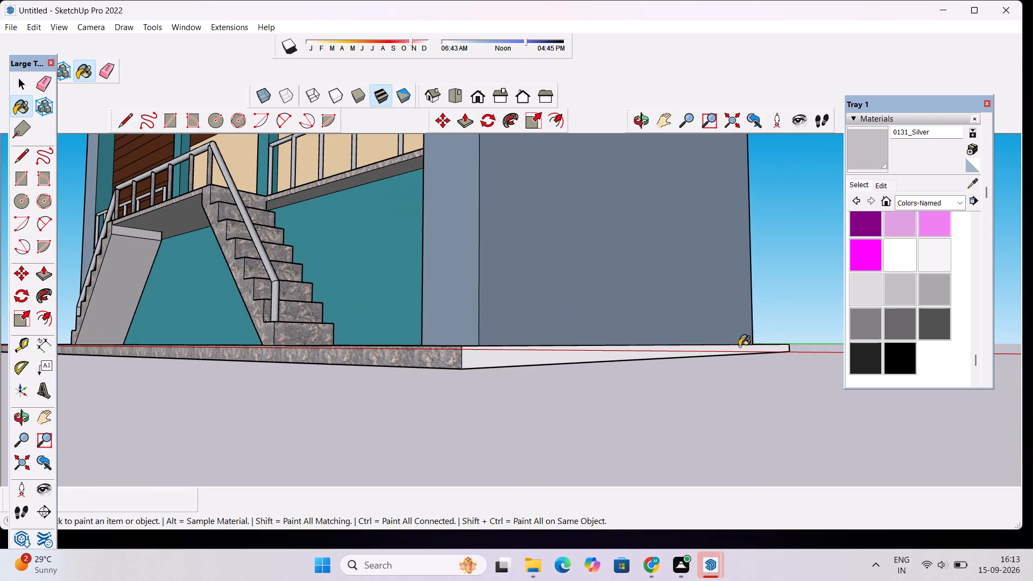
left_click(739, 346)
scroll(741, 339, "down", 10)
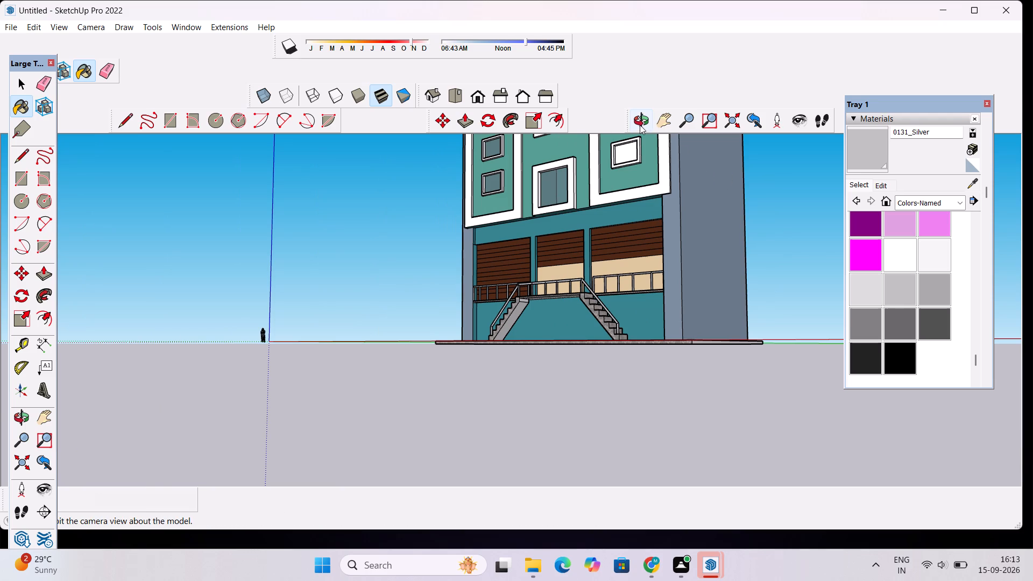
left_click(641, 125)
left_click_drag(459, 297, 947, 349)
scroll(350, 391, "up", 6)
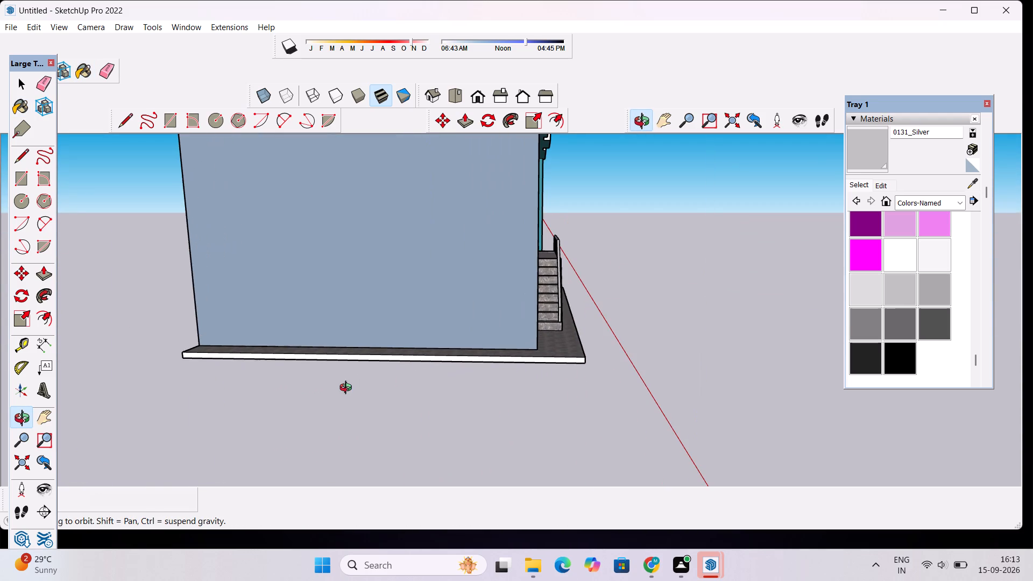
left_click(853, 147)
scroll(532, 353, "up", 4)
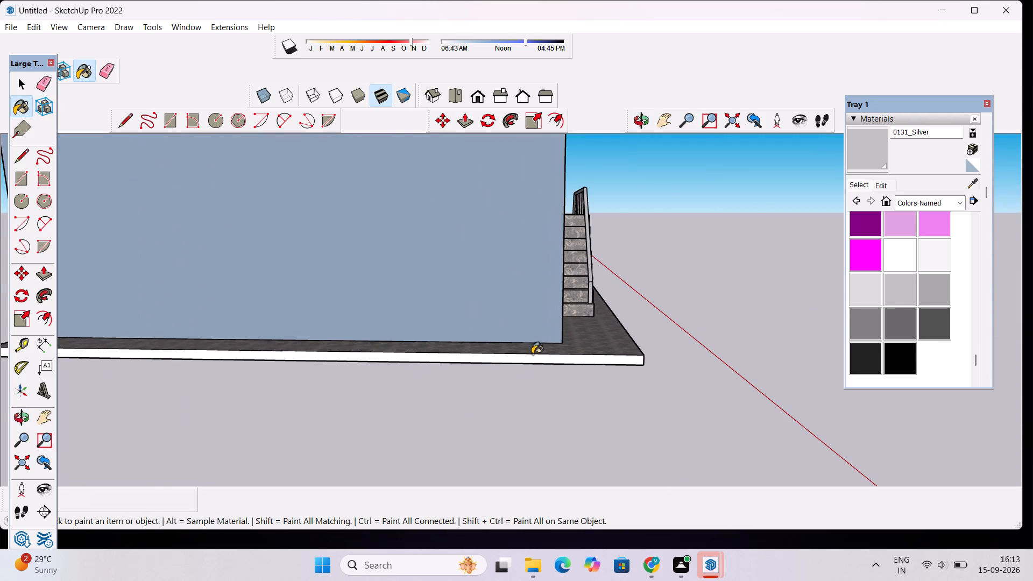
left_click(534, 359)
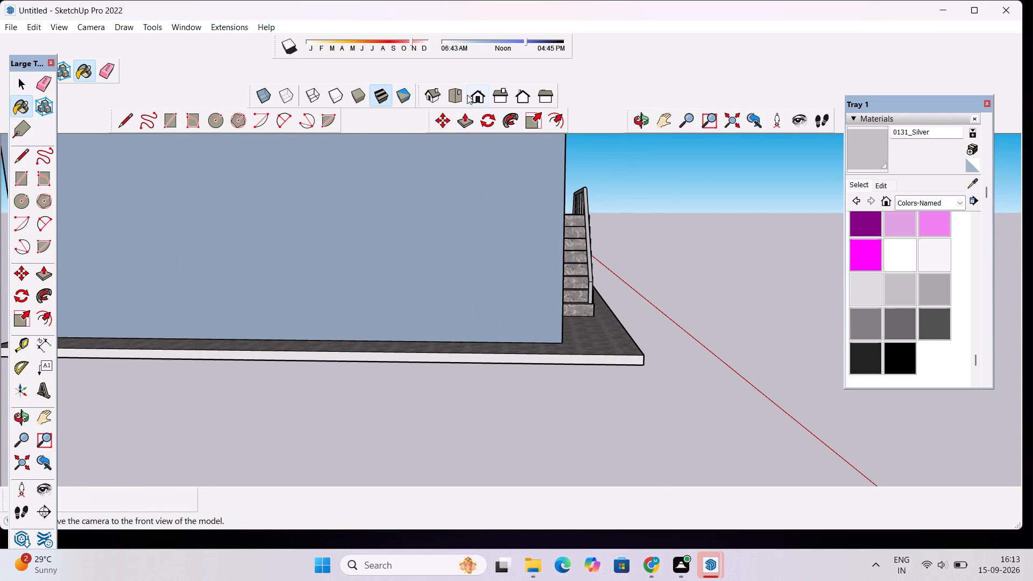
Paint the three window panes in the facade's right bay with Translucent Glass Blue from Glass and Mirrors.
left_click(470, 97)
scroll(480, 297, "down", 4)
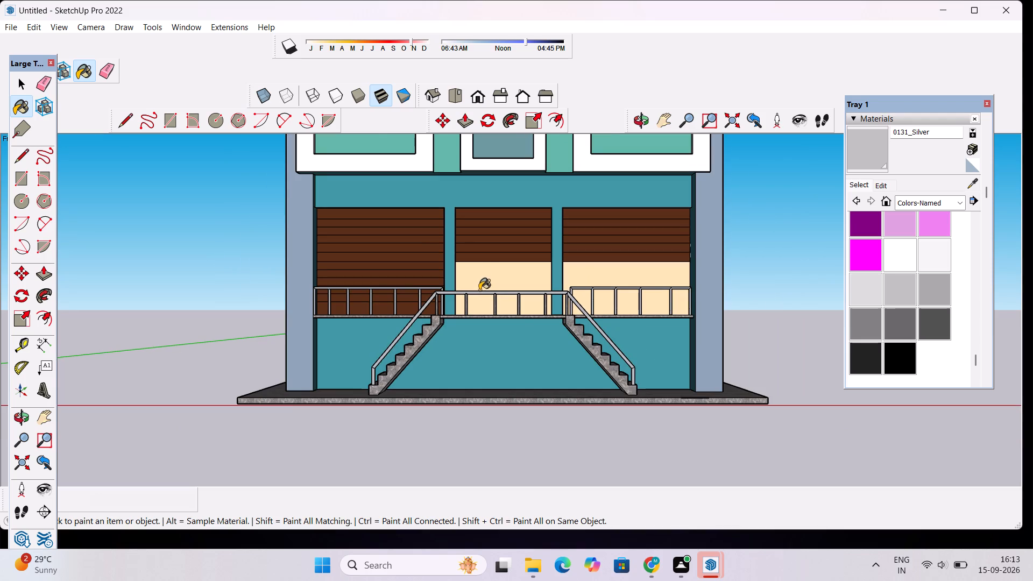
scroll(483, 279, "down", 9)
scroll(539, 203, "up", 3)
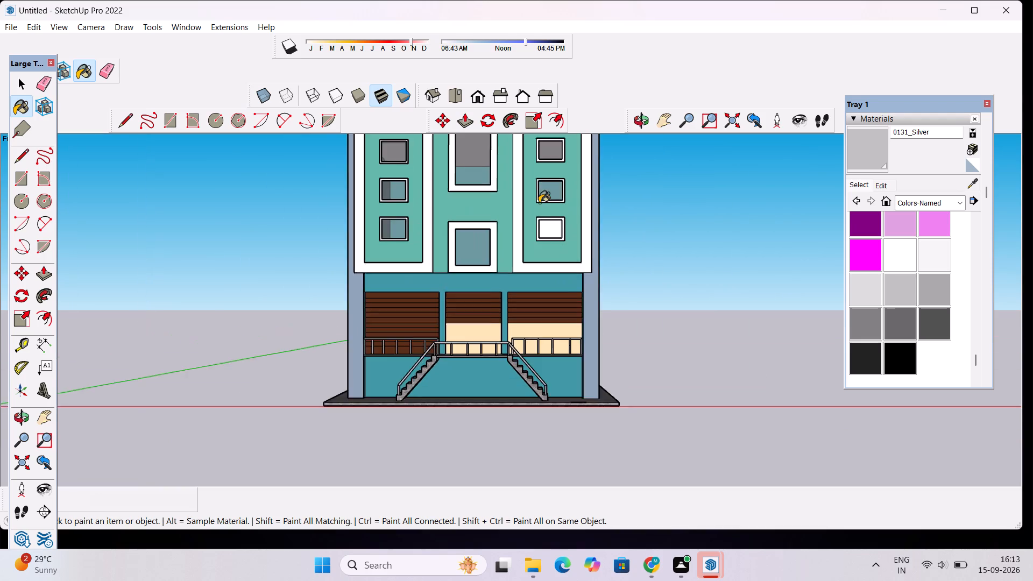
scroll(539, 203, "up", 5)
left_click(964, 202)
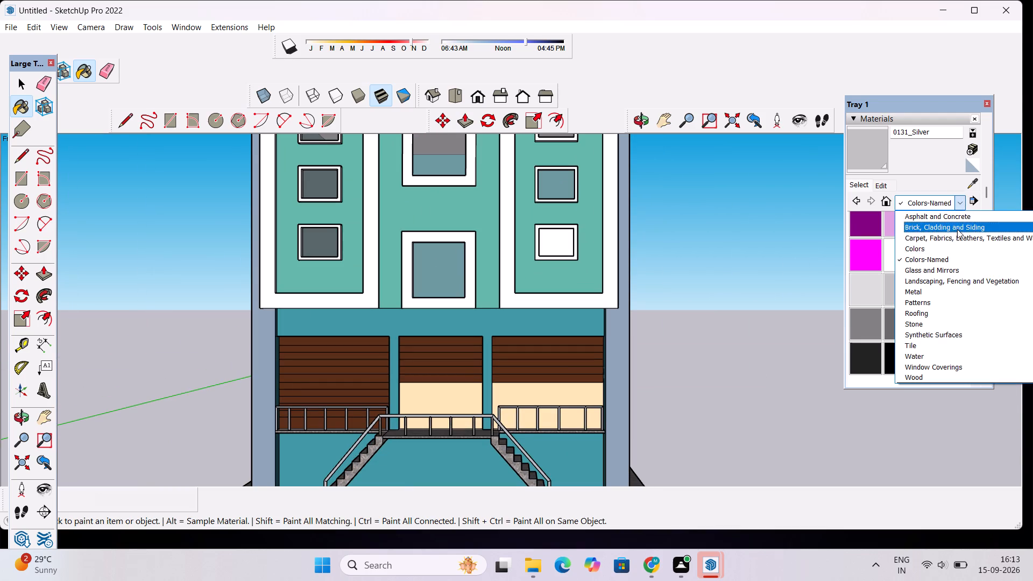
left_click(944, 271)
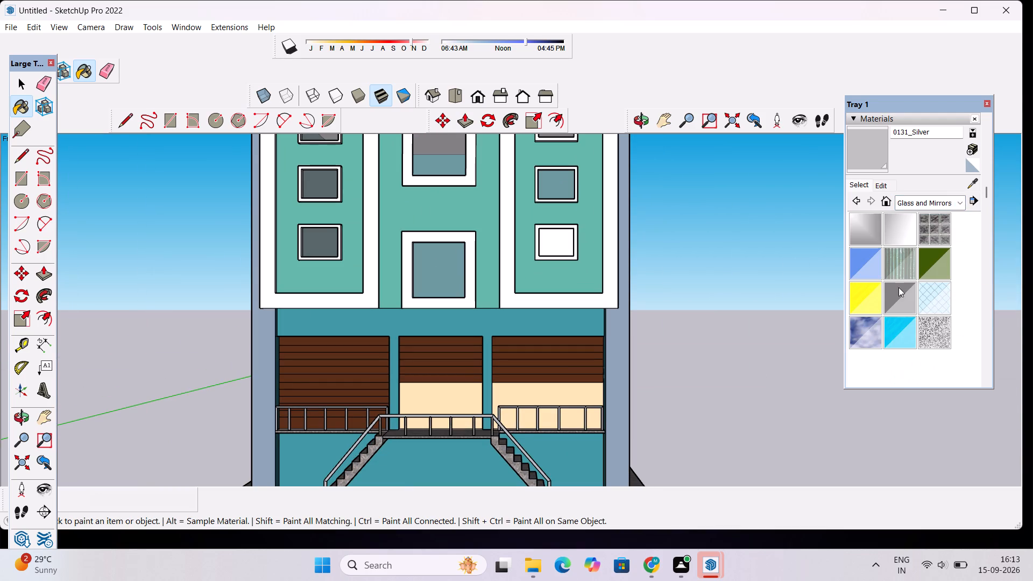
left_click(854, 256)
left_click(547, 240)
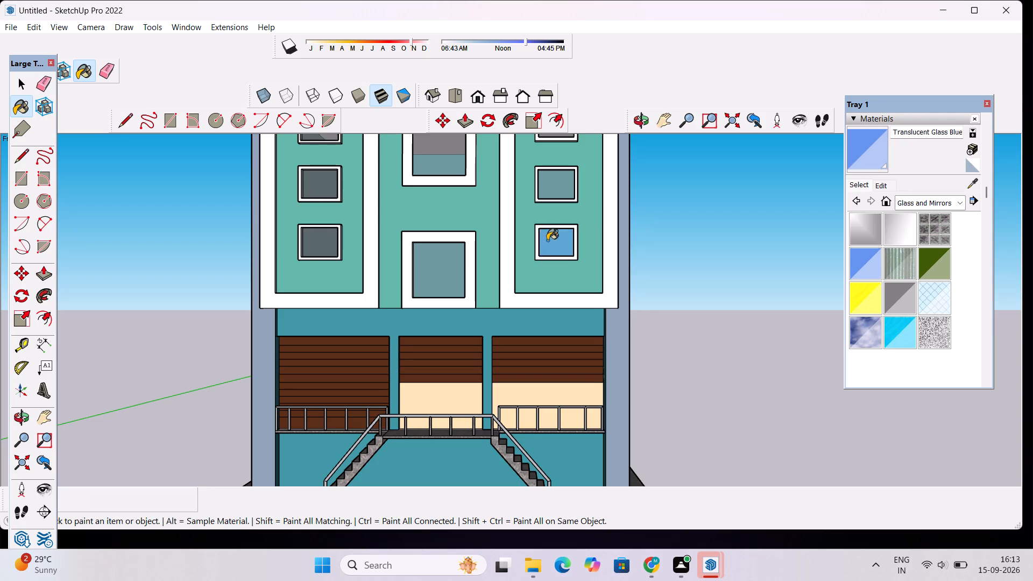
scroll(554, 258, "down", 3)
left_click(557, 200)
left_click(553, 145)
left_click(551, 153)
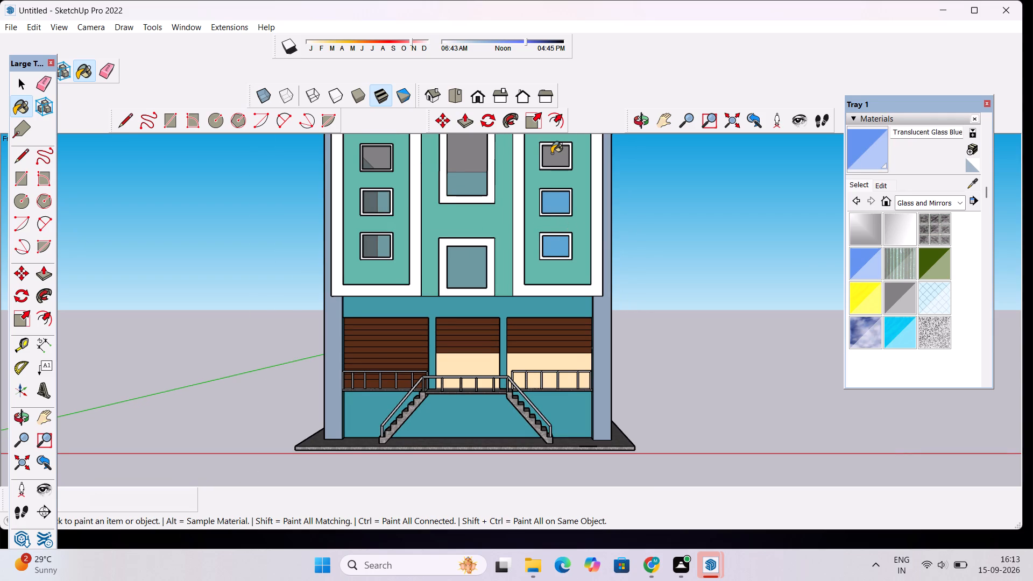
Paint the three window panes in the facade's left bay with Translucent Glass Blue.
scroll(555, 158, "down", 7)
scroll(474, 172, "up", 5)
left_click(465, 153)
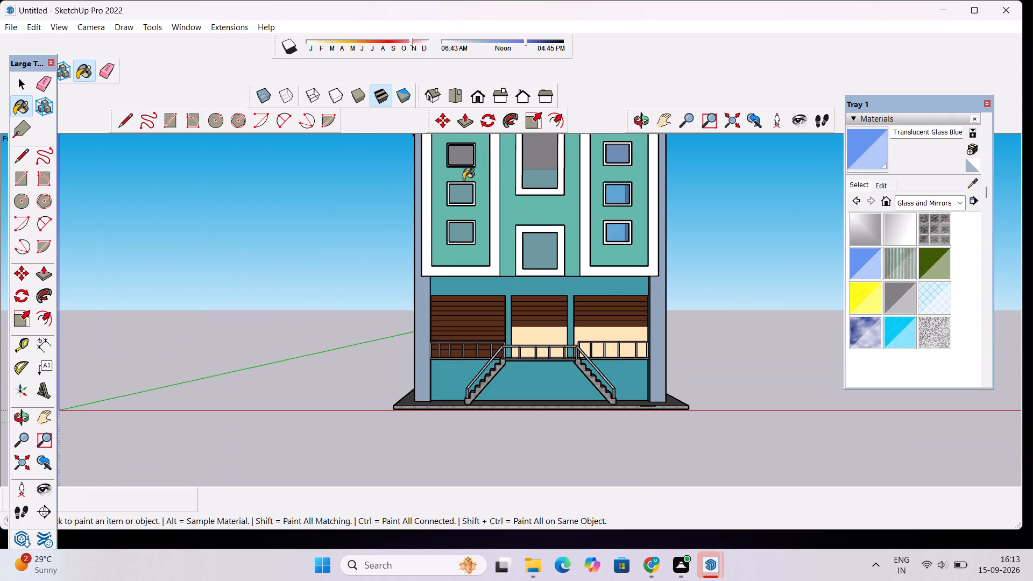
left_click(465, 194)
left_click(464, 231)
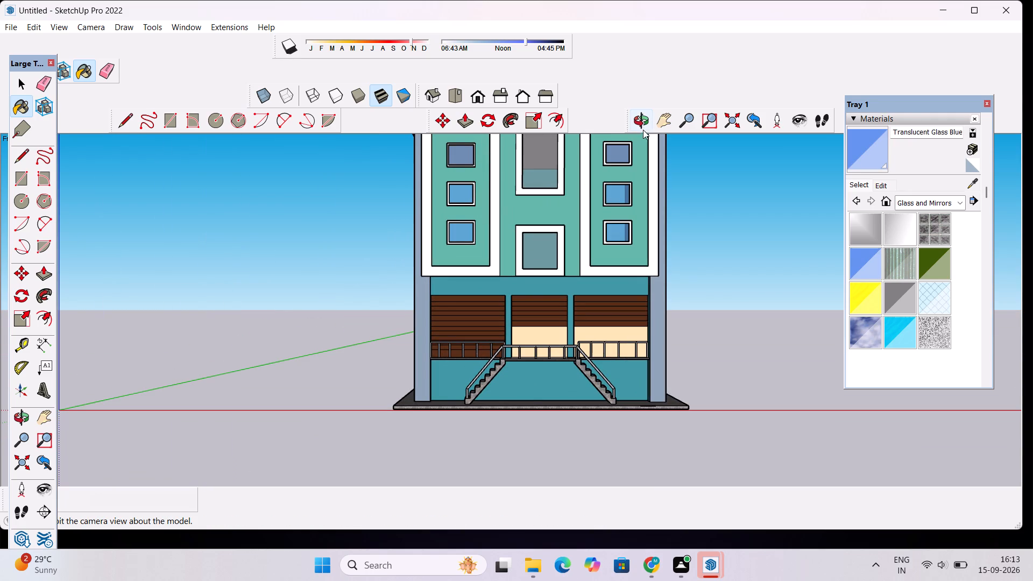
Examine the painted facade and roof from several angles and close the materials tray.
left_click(643, 124)
left_click_drag(617, 185, 626, 245)
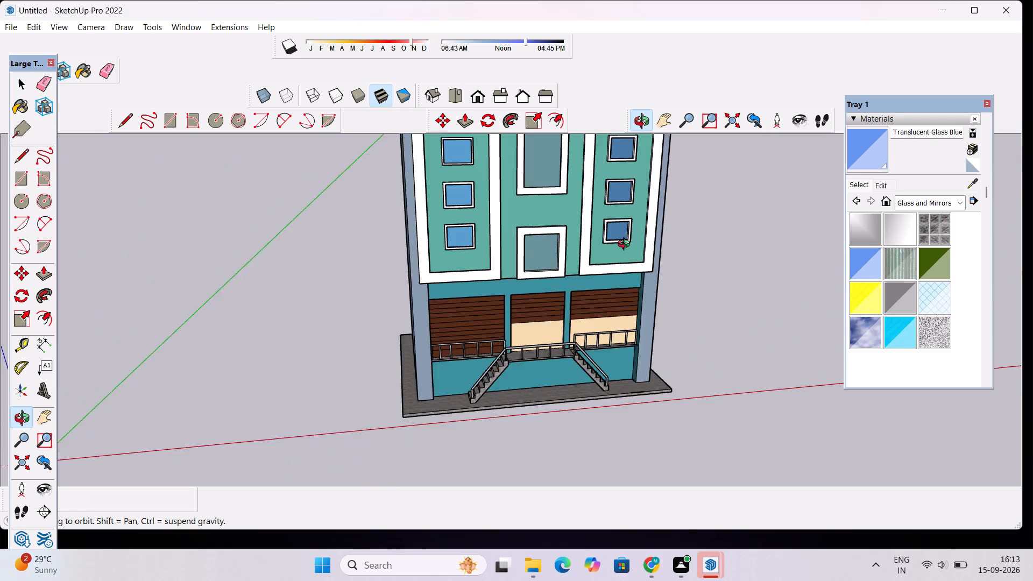
left_click_drag(626, 245, 461, 230)
scroll(461, 231, "down", 5)
left_click_drag(479, 209, 490, 324, "shift")
scroll(496, 310, "up", 4)
left_click_drag(489, 309, 621, 285)
scroll(623, 279, "down", 6)
left_click_drag(623, 207, 627, 244)
scroll(627, 237, "down", 3)
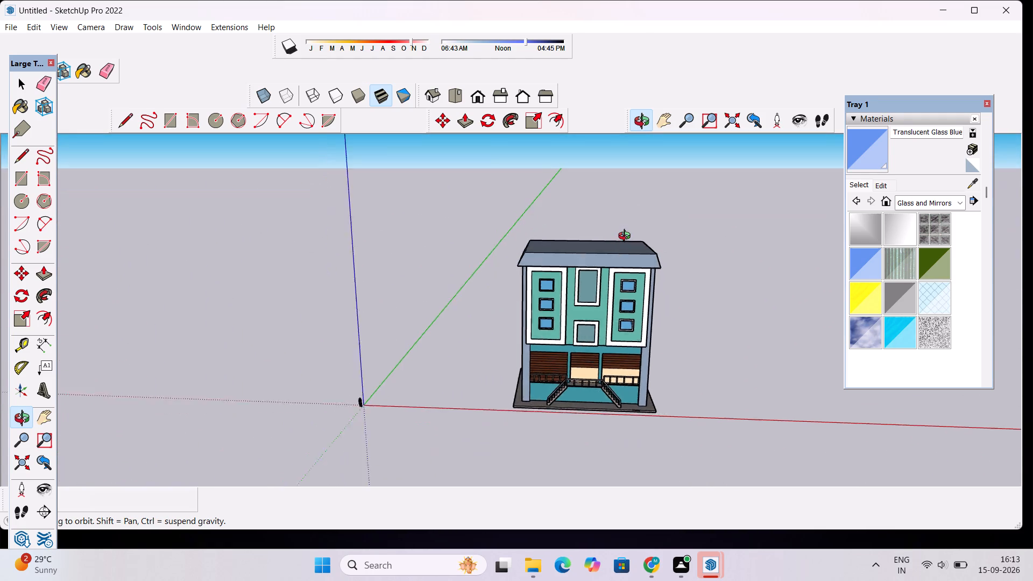
scroll(627, 237, "down", 4)
left_click_drag(624, 254, 585, 210, "shift")
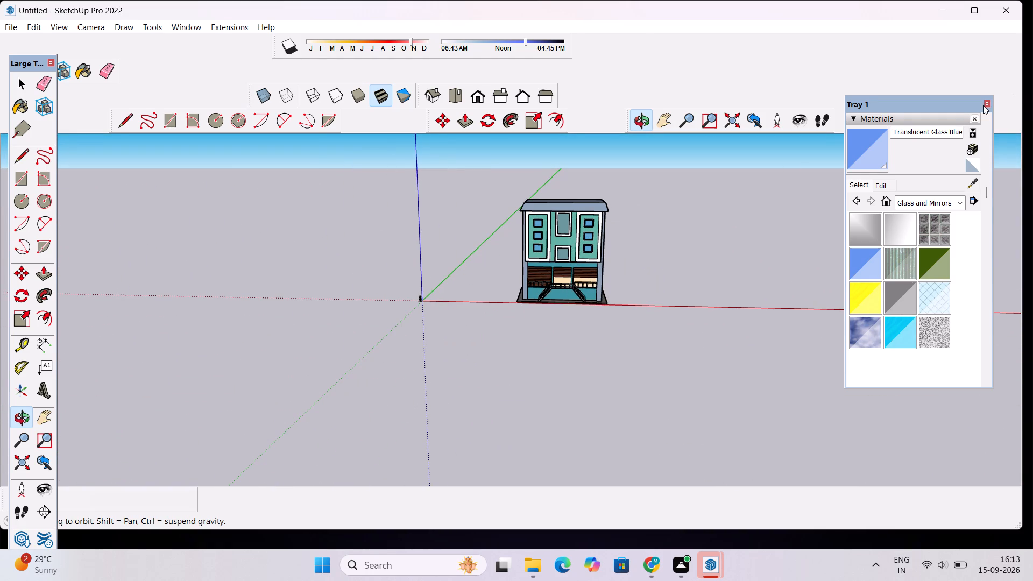
left_click(984, 103)
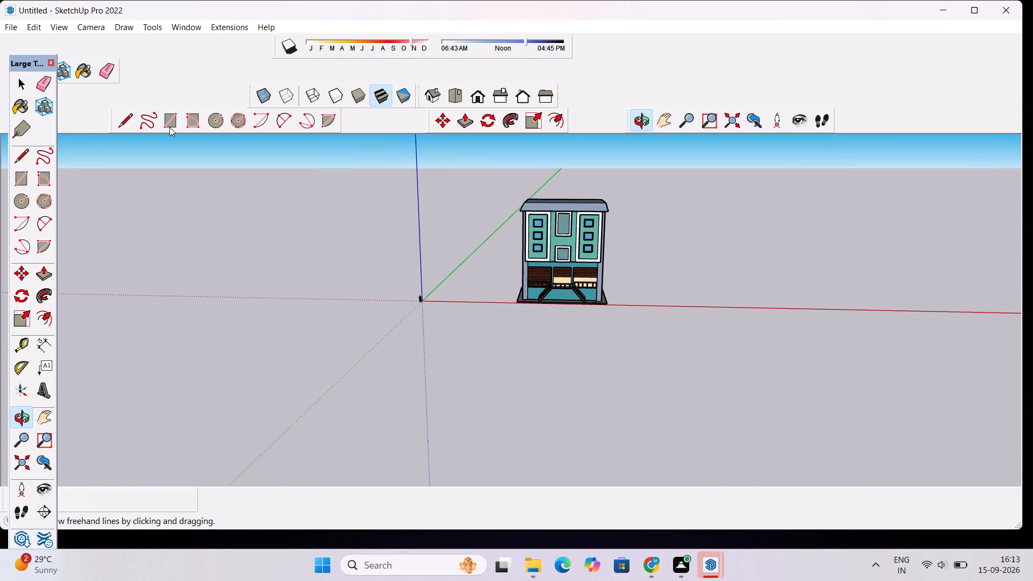
Save the model in the Downloads folder as a SketchUp file named 3 bhk.
key("ctrl+s")
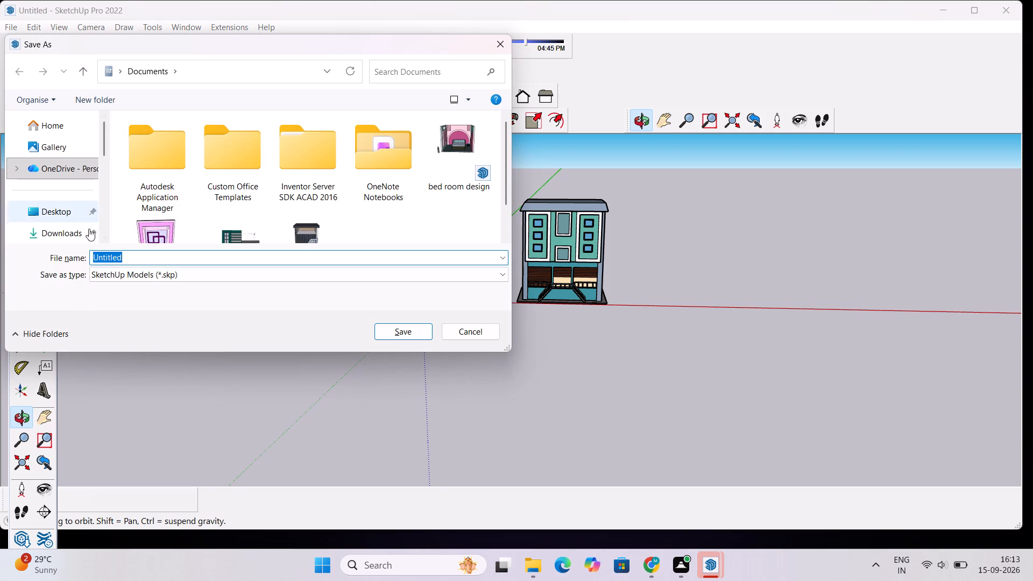
left_click(129, 252)
key("BackSpace")
key("BackSpace")
key("BackSpace")
key("BackSpace")
key("BackSpace")
key("BackSpace")
key("BackSpace")
key("BackSpace")
key("BackSpace")
key("BackSpace")
key("BackSpace")
key("BackSpace")
key("BackSpace")
key("BackSpace")
key("BackSpace")
key("BackSpace")
key("BackSpace")
scroll(607, 249, "up", 4)
scroll(565, 231, "up", 4)
left_click(52, 231)
left_click(101, 251)
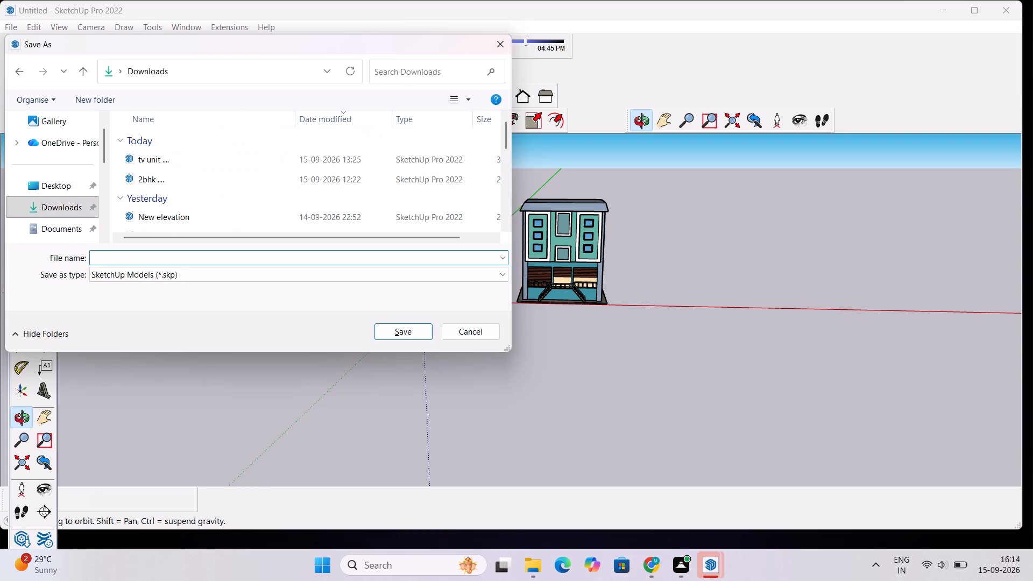
type("3 bhl")
key("space")
key("BackSpace")
key("BackSpace")
key("k")
left_click(142, 273)
left_click(143, 272)
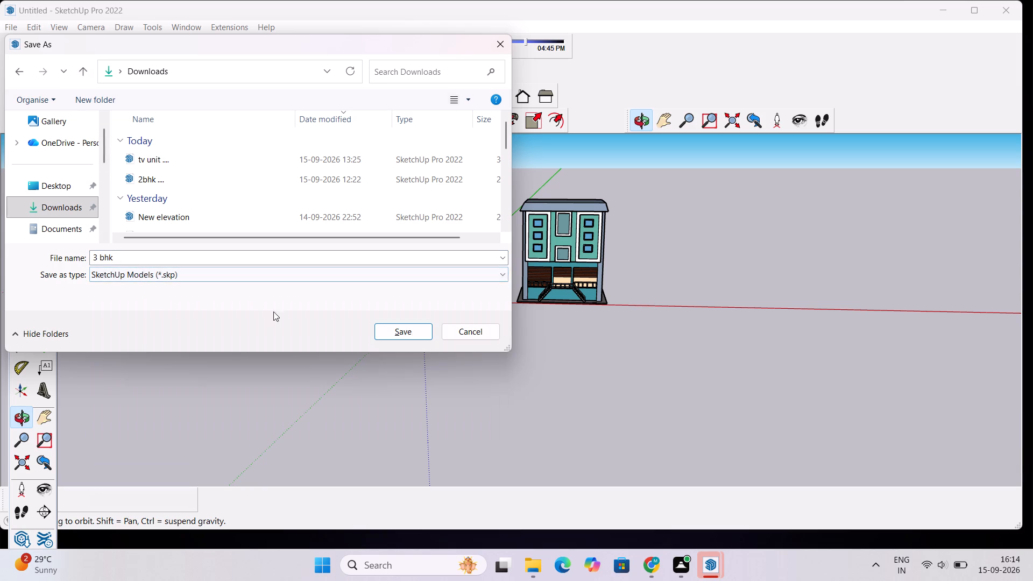
left_click(397, 335)
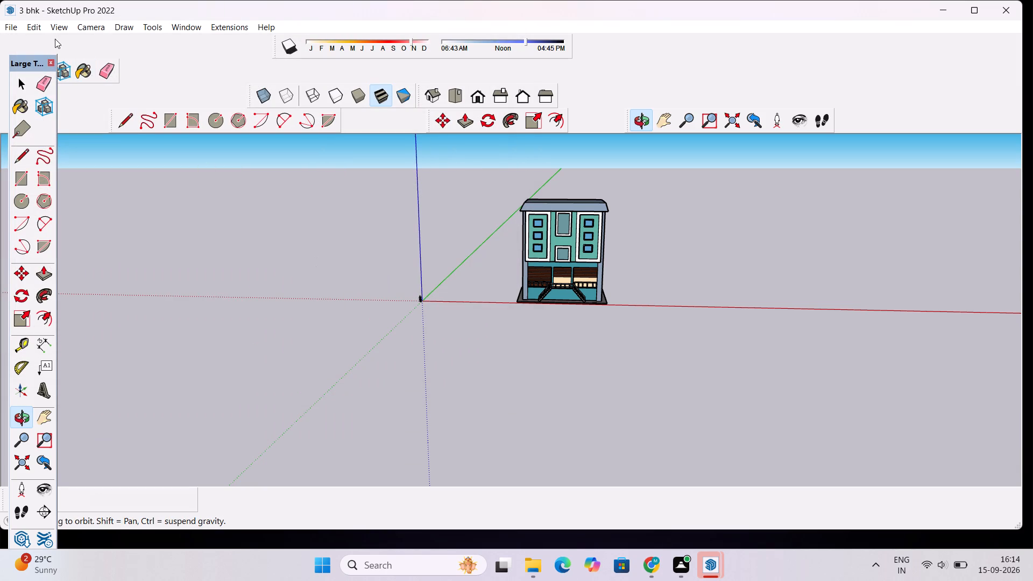
Export the current view as a 2D graphic PDF named 3 bhk pdf in the Downloads folder.
left_click(17, 26)
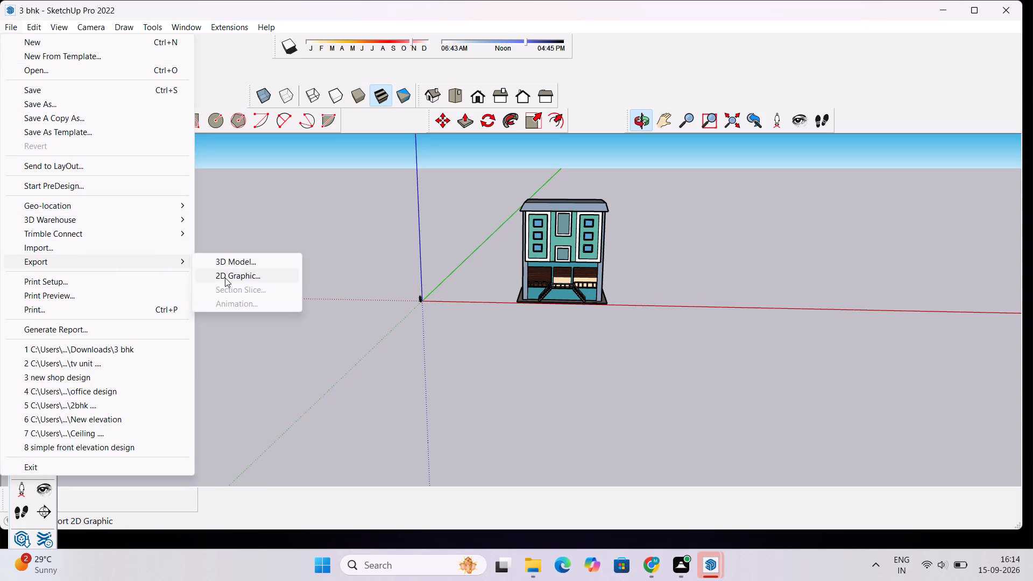
left_click(225, 278)
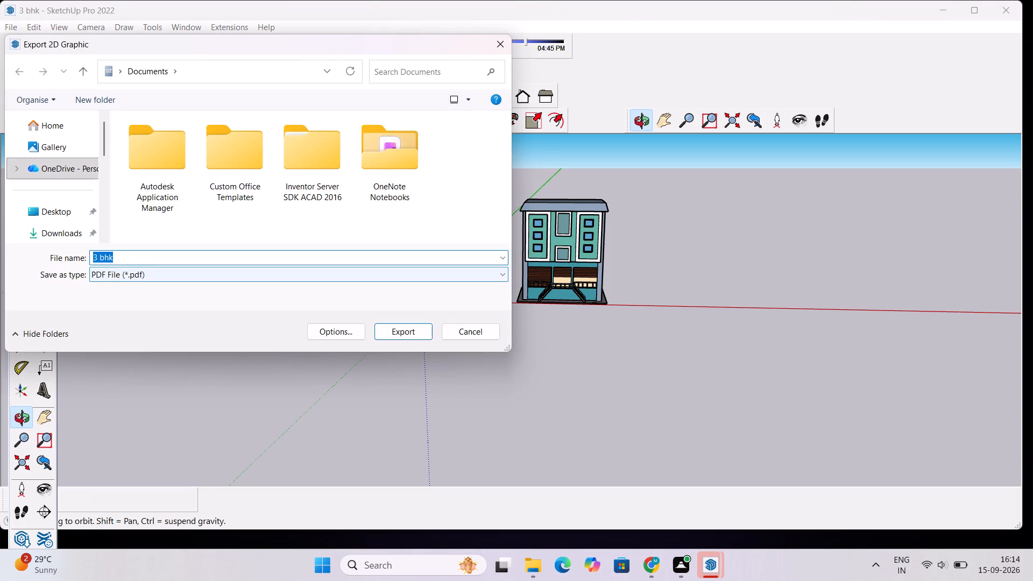
left_click(137, 259)
left_click(118, 259)
key("space")
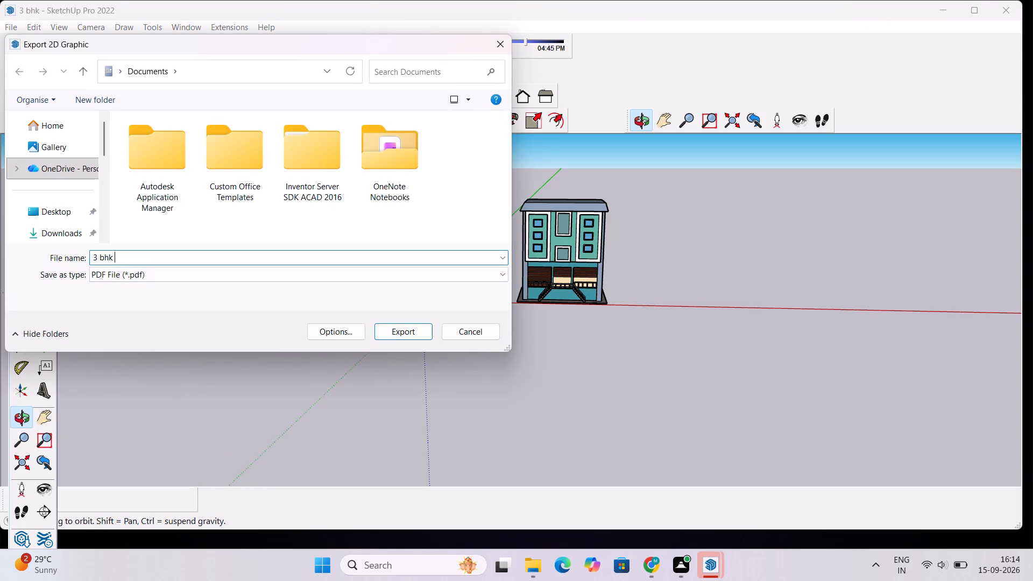
type("pdf")
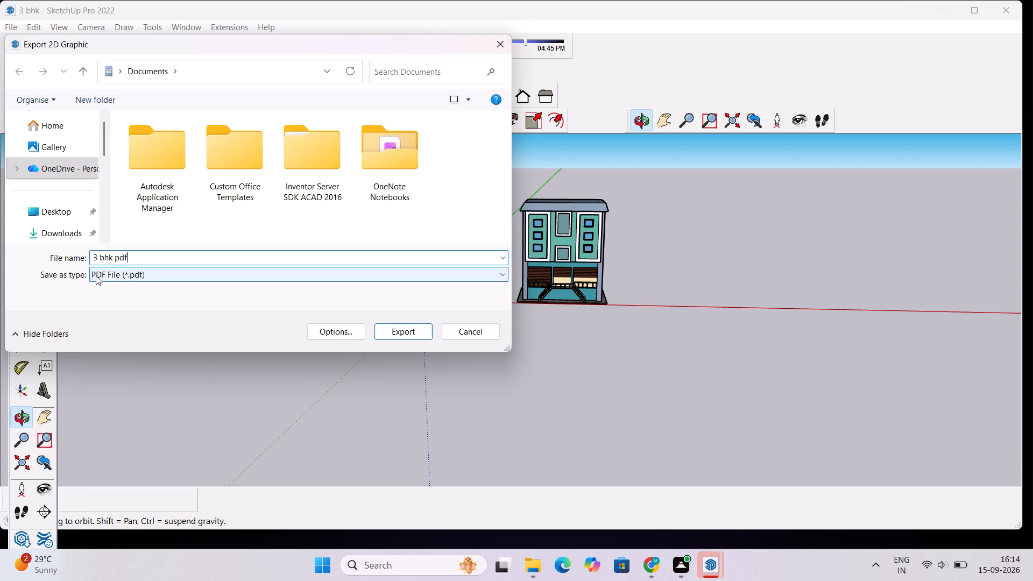
left_click(96, 275)
left_click(118, 270)
left_click(72, 233)
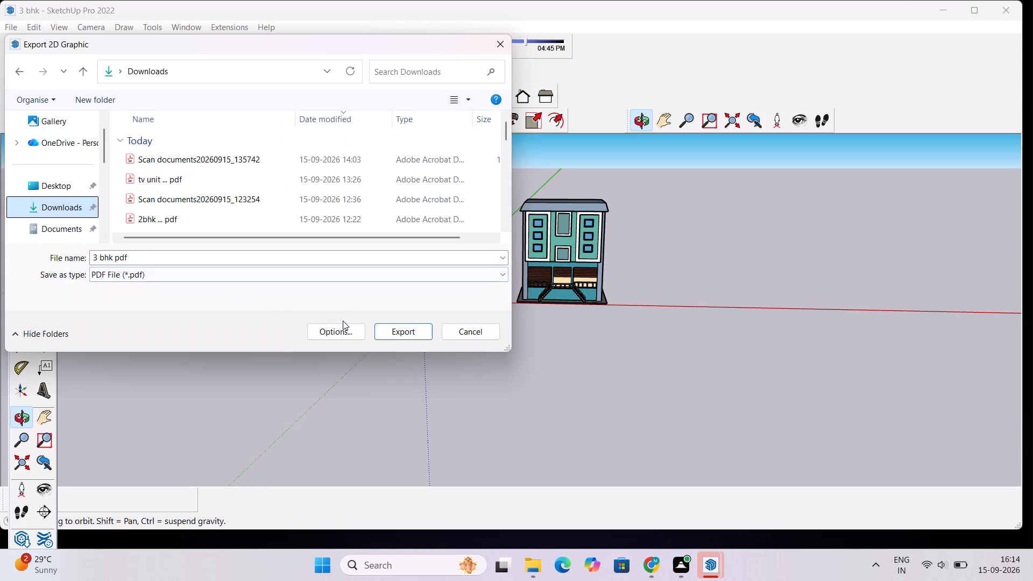
left_click(389, 332)
scroll(385, 335, "down", 5)
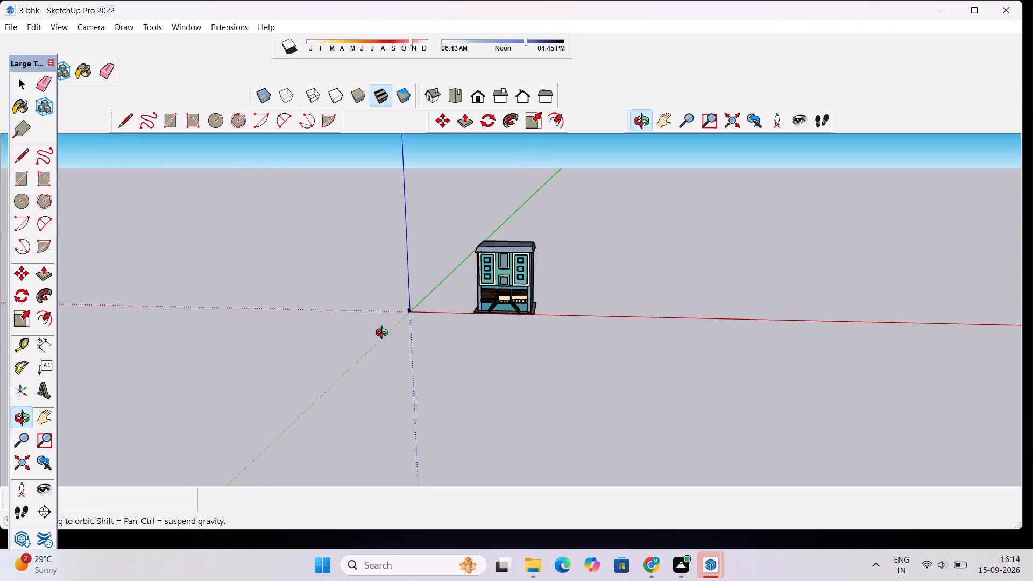